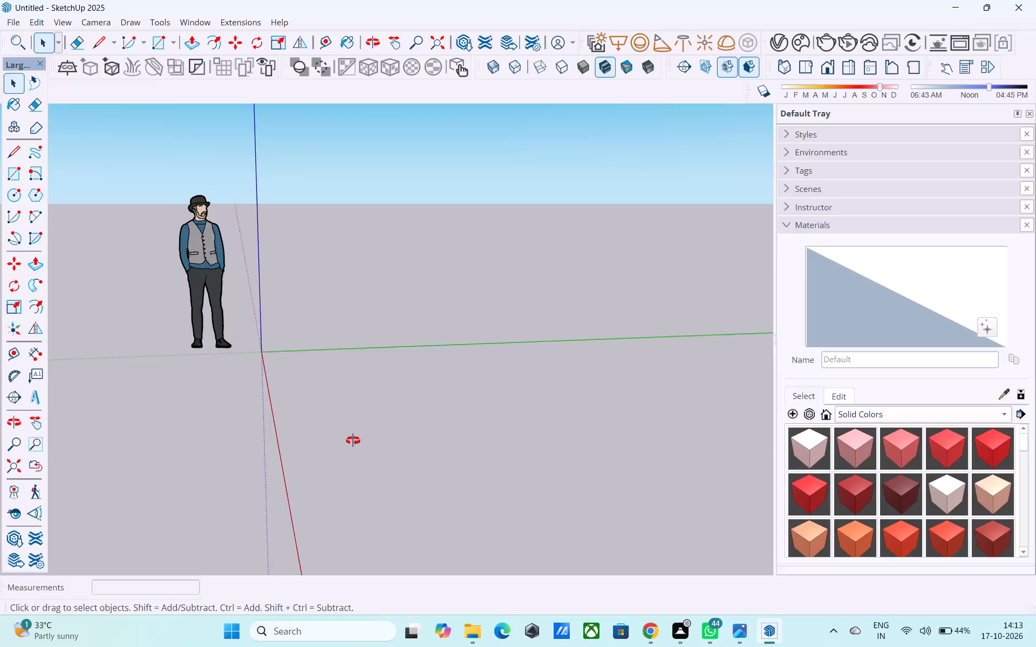
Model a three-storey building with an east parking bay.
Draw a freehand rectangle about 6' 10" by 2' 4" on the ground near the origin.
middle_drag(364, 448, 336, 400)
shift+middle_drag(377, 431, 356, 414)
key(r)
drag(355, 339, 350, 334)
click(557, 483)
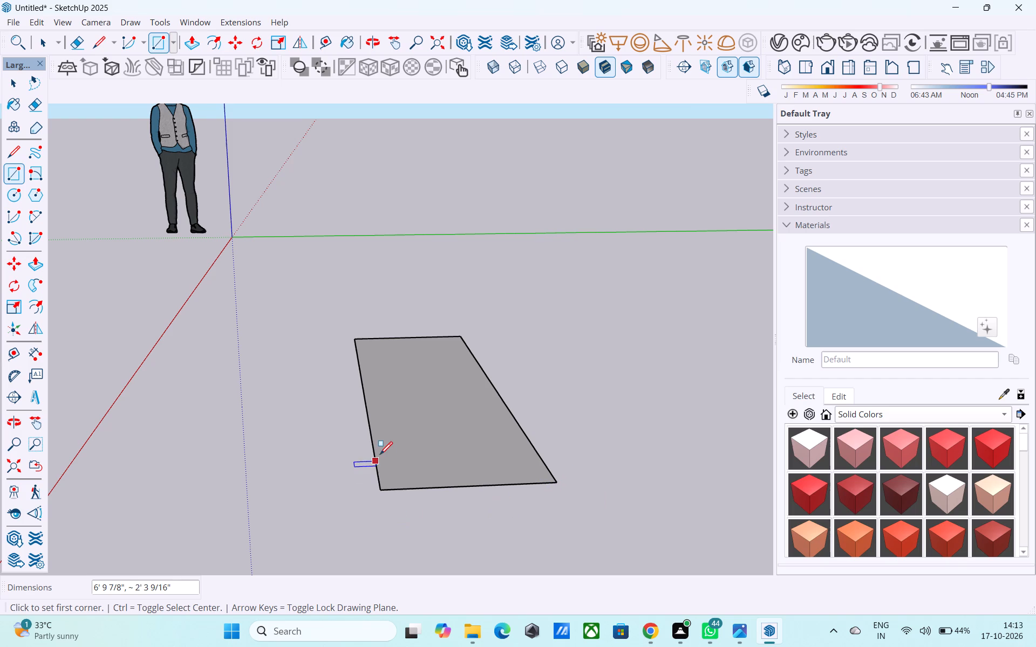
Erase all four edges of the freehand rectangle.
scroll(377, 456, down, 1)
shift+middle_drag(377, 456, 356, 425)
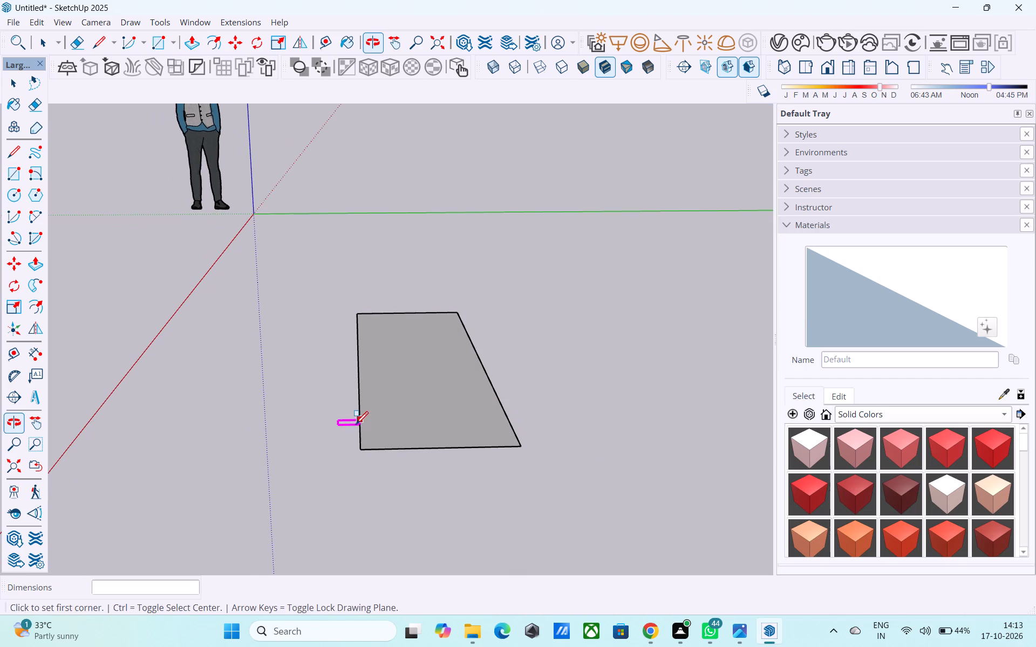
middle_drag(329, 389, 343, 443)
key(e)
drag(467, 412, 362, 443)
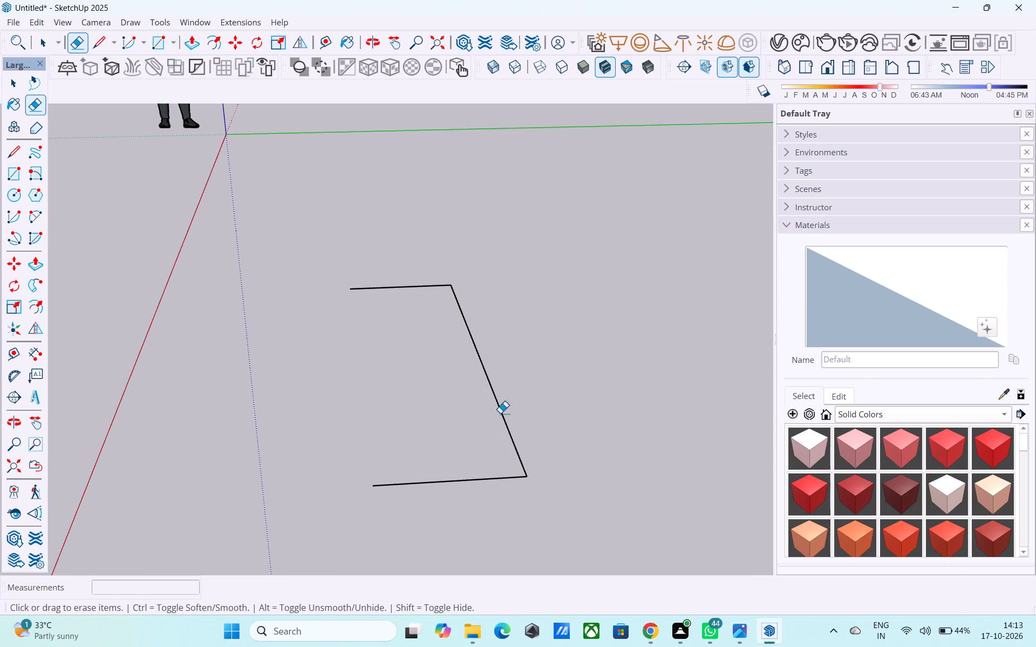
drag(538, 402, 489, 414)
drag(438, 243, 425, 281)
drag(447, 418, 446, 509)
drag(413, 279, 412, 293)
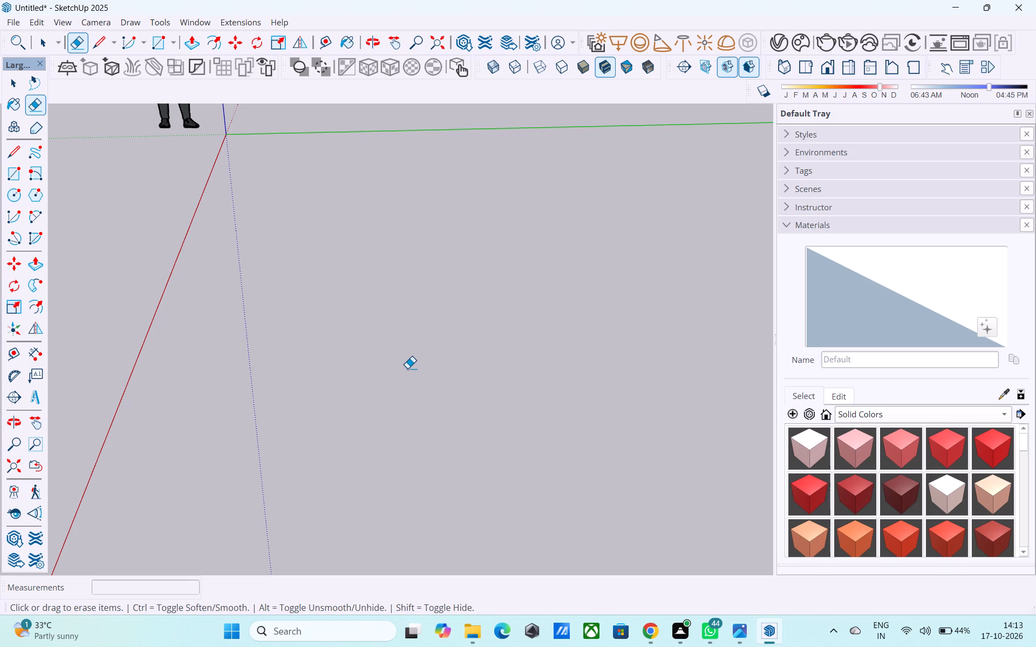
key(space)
Draw a rectangle on the ground near the origin with dimensions 40',20'.
key(r)
click(385, 338)
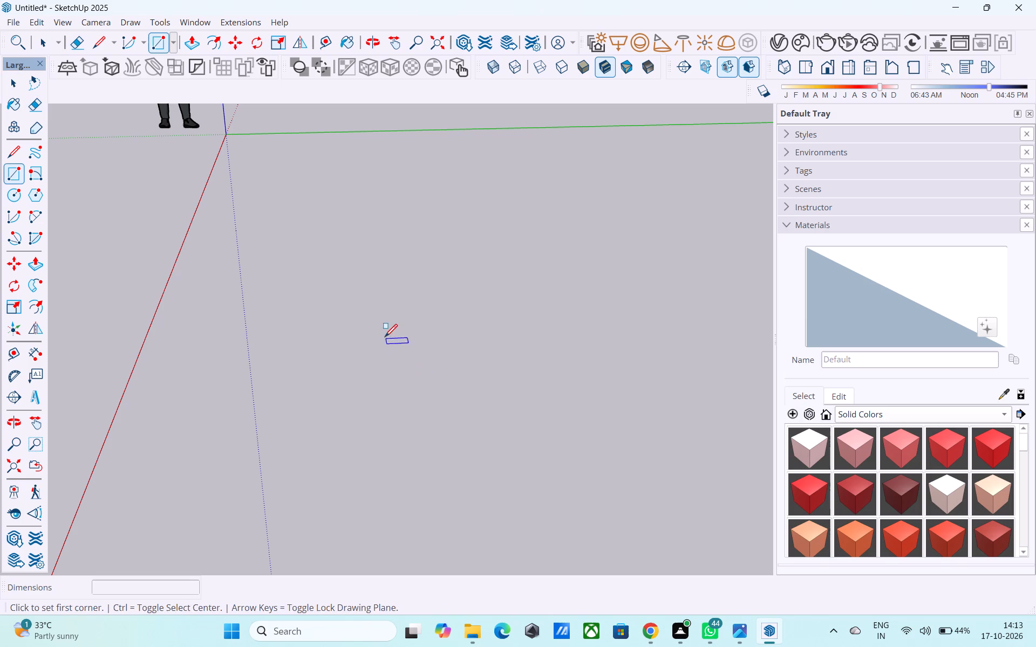
text(40',20')
key(Return)
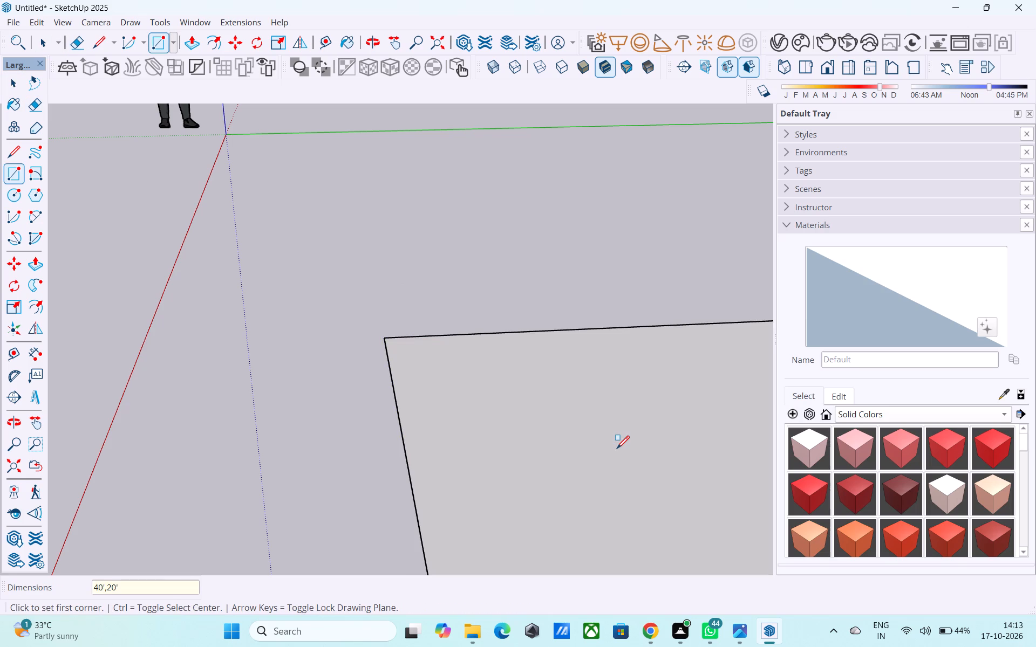
Change the new rectangle's dimensions to 20',40' so its long side runs along the green axis.
scroll(489, 341, down, 20)
scroll(489, 341, down, 1)
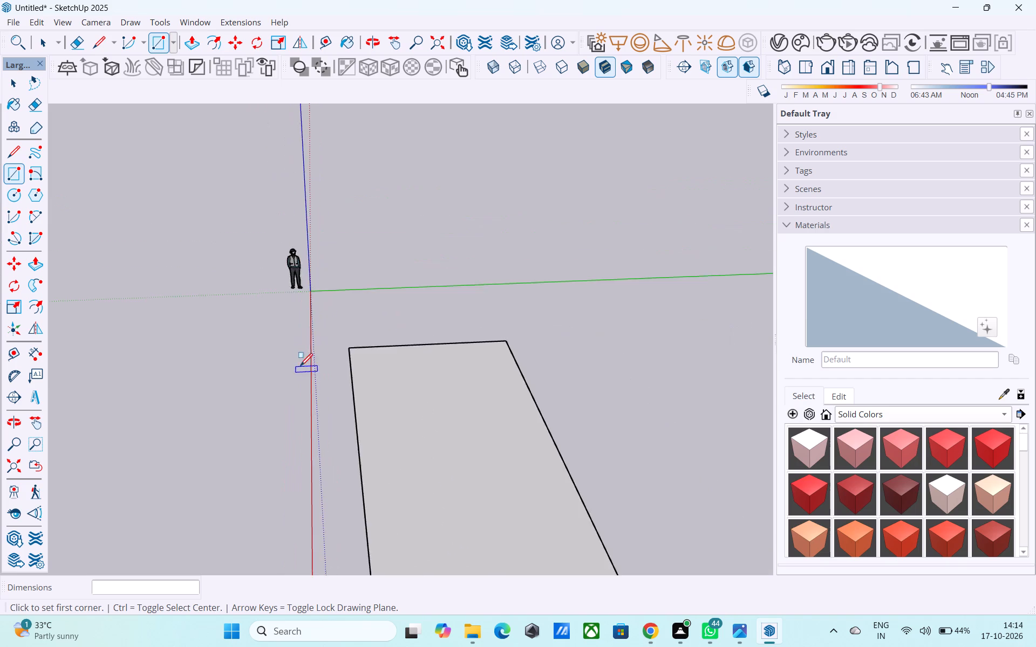
scroll(300, 367, down, 6)
scroll(399, 404, up, 6)
key(2)
key(0)
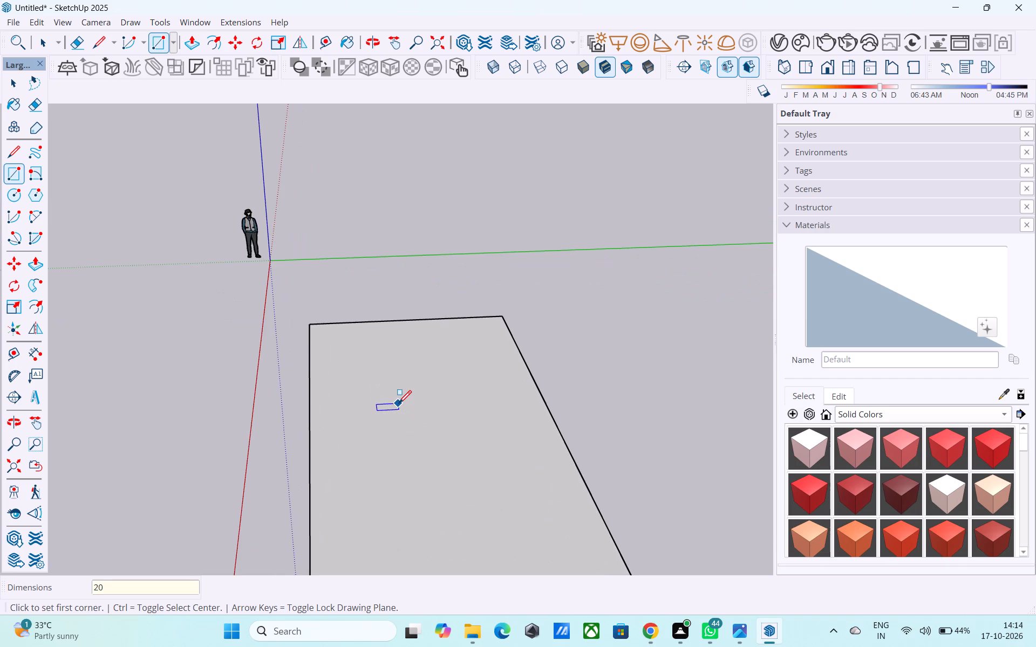
key(apostrophe)
key(comma)
key(4)
key(0)
key(apostrophe)
key(Return)
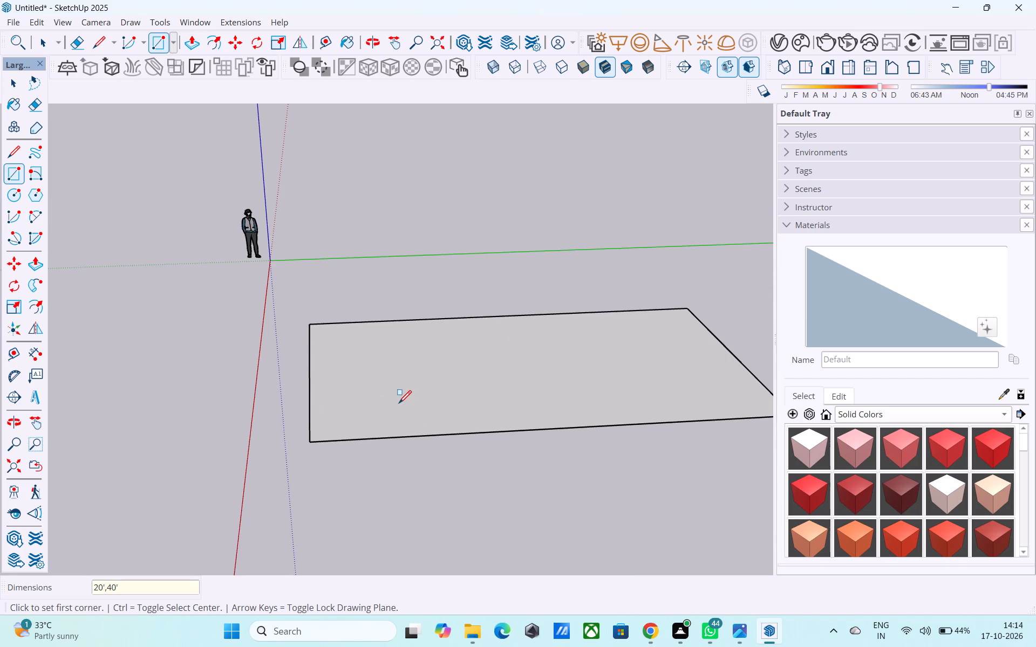
key(space)
Make a group from the rectangle's face and its bounding edges.
scroll(418, 375, down, 1)
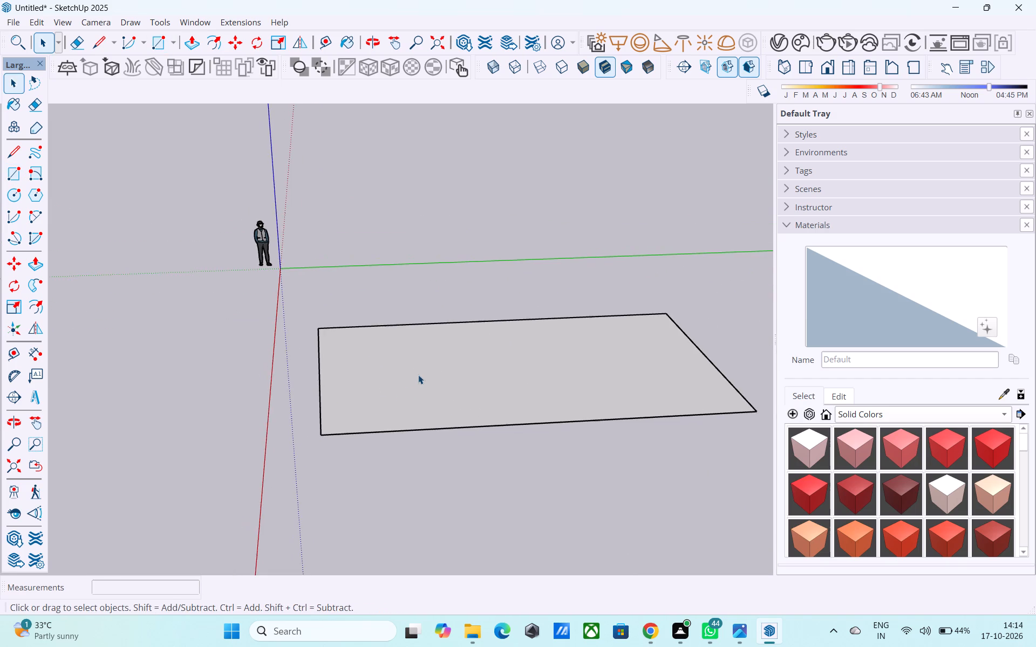
middle_drag(418, 375, 427, 532)
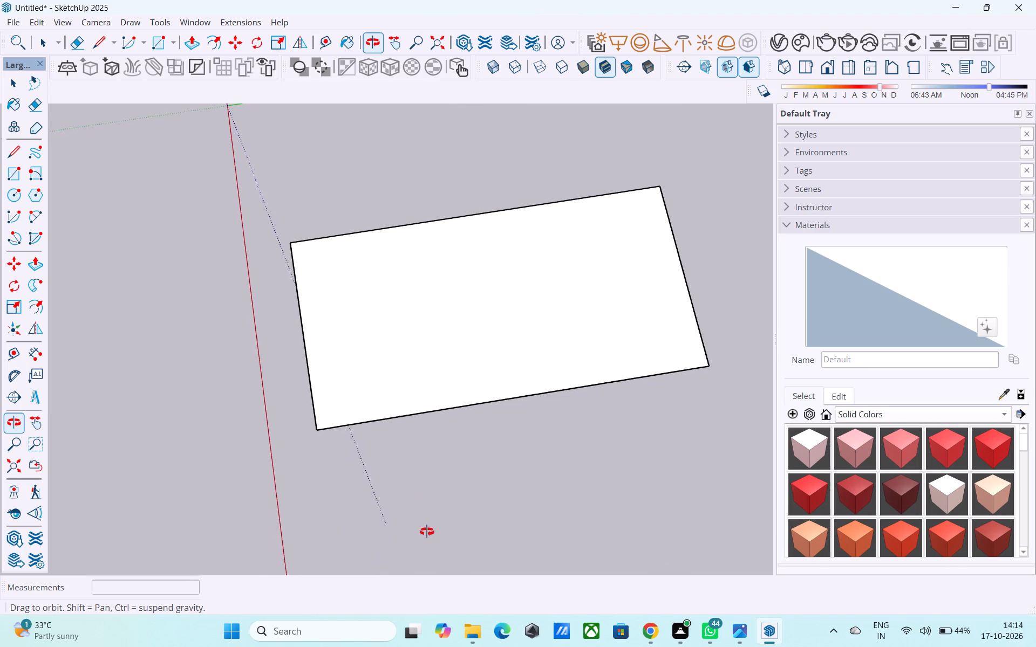
middle_drag(427, 532, 428, 540)
scroll(428, 539, up, 1)
scroll(416, 460, up, 4)
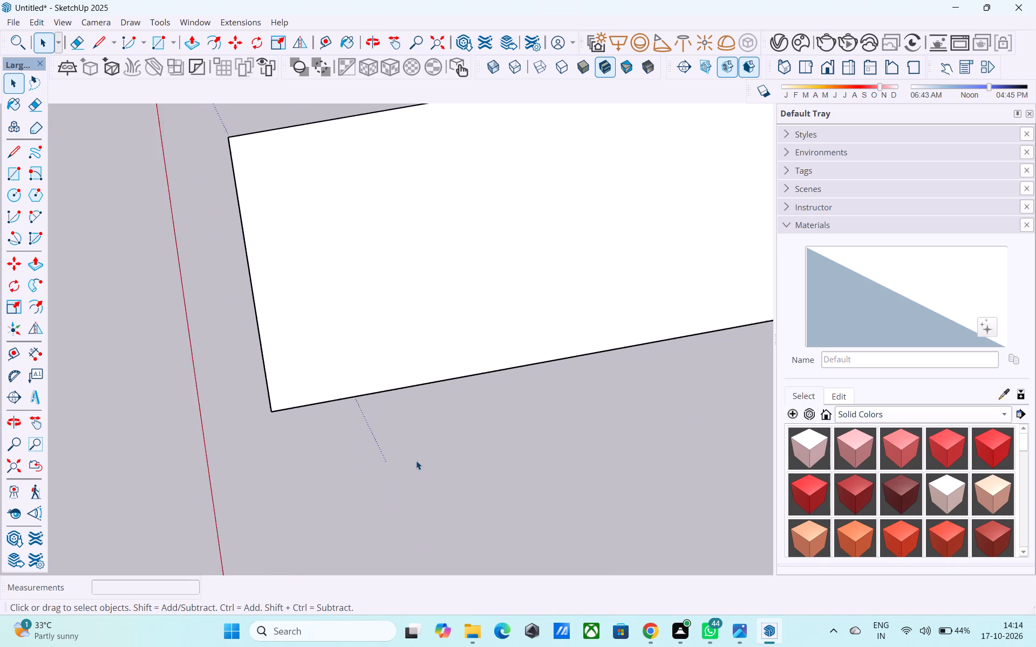
scroll(416, 460, down, 4)
shift+middle_drag(416, 460, 533, 334)
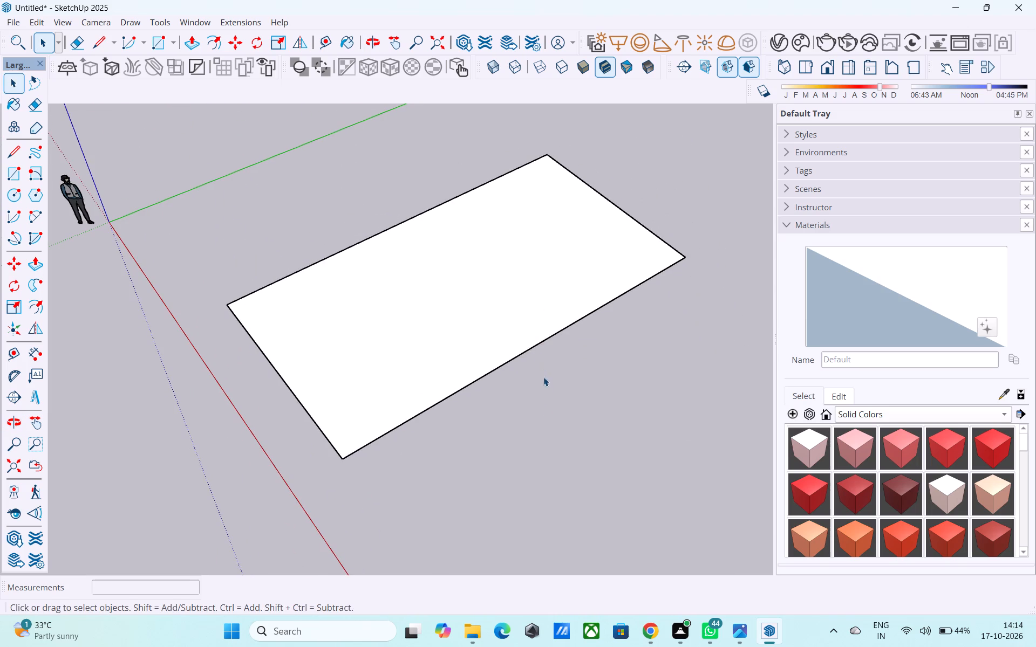
shift+middle_drag(534, 432, 475, 431)
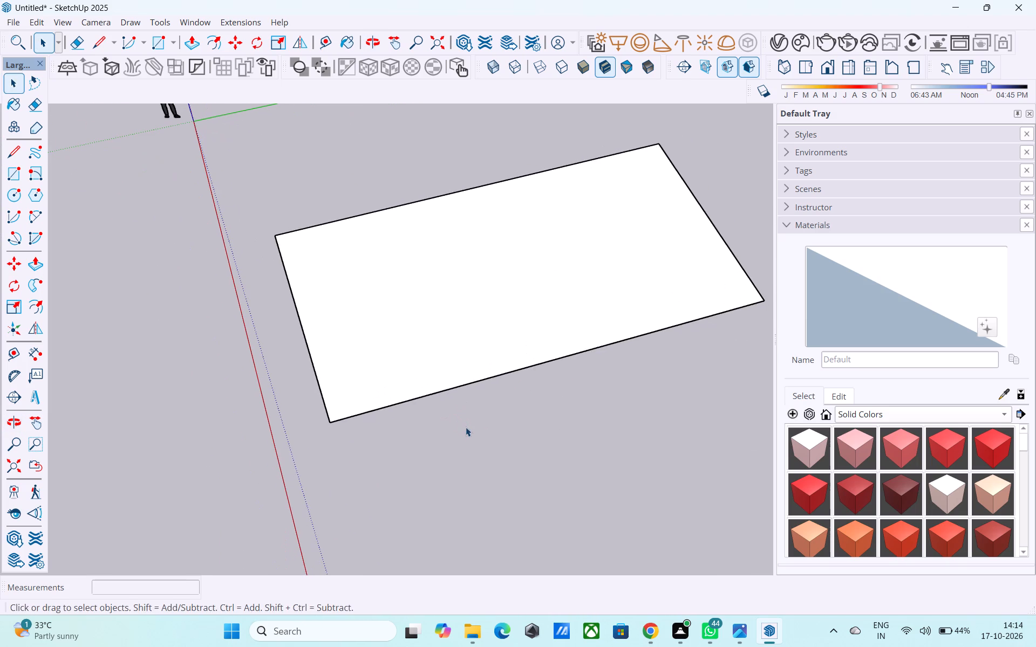
middle_drag(466, 427, 434, 389)
scroll(477, 397, up, 1)
middle_drag(477, 397, 434, 378)
double_click(449, 324)
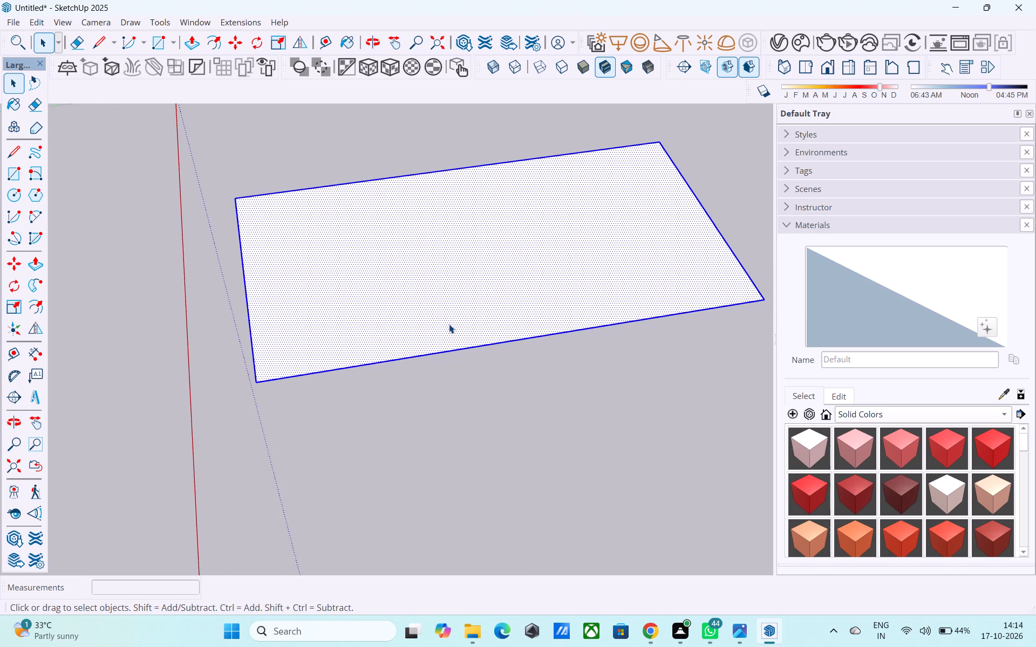
right_click(449, 324)
click(488, 447)
Inside the group, offset the rectangle's outline 9" inward to form the outer wall thickness.
double_click(446, 293)
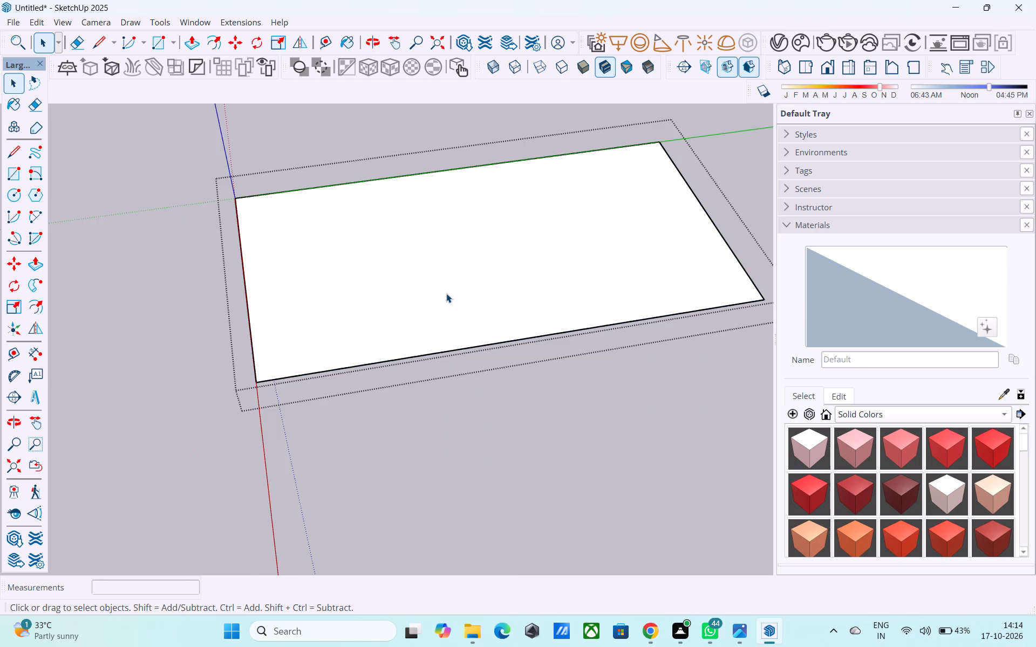
scroll(446, 293, up, 1)
click(446, 293)
key(f)
click(446, 293)
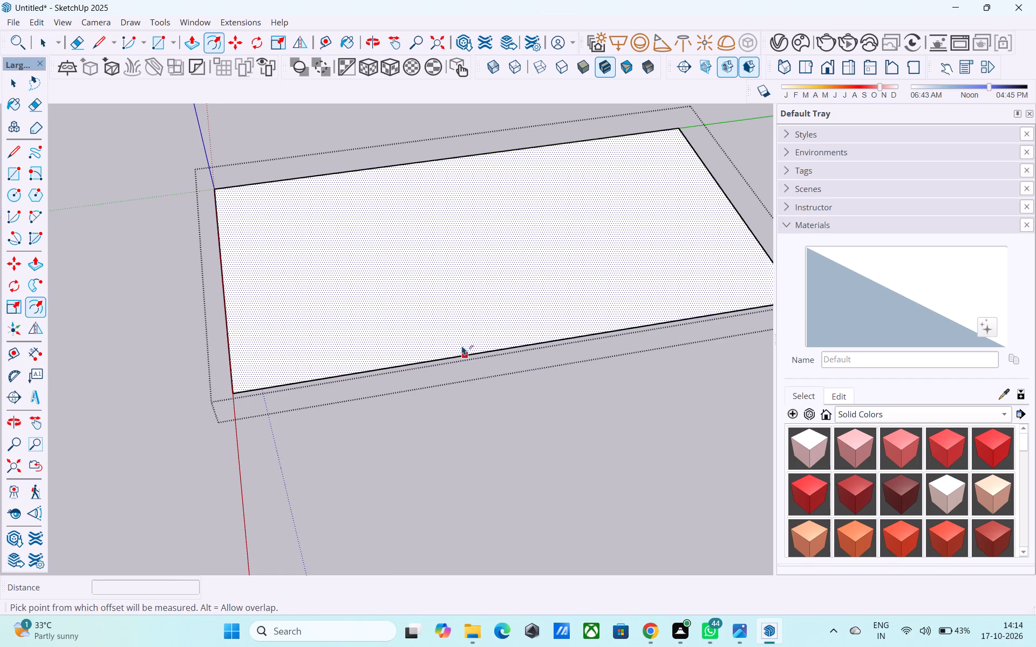
middle_drag(444, 283, 439, 457)
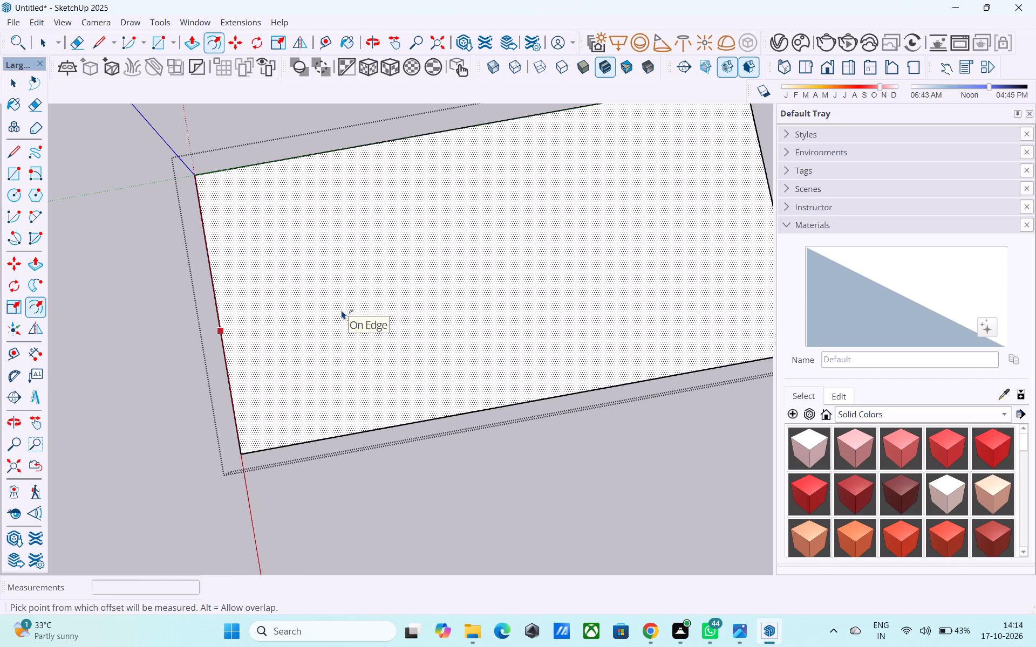
key(f)
key(space)
click(349, 312)
key(f)
click(359, 345)
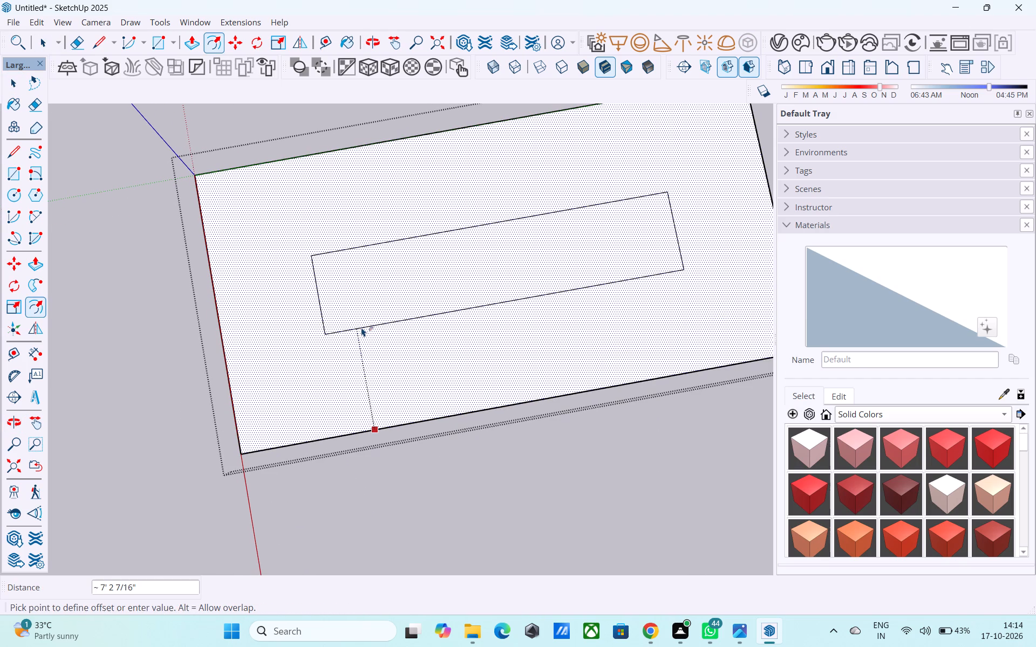
text(9")
key(Return)
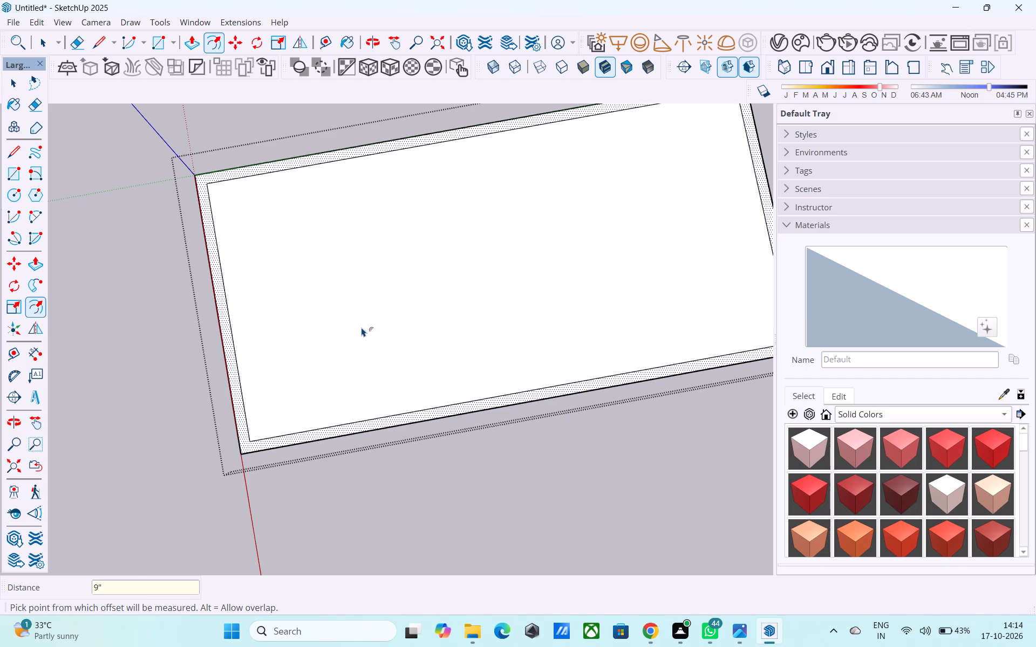
key(space)
Copy the long inner wall edge farthest from the origin 4' inward along the red axis.
click(369, 374)
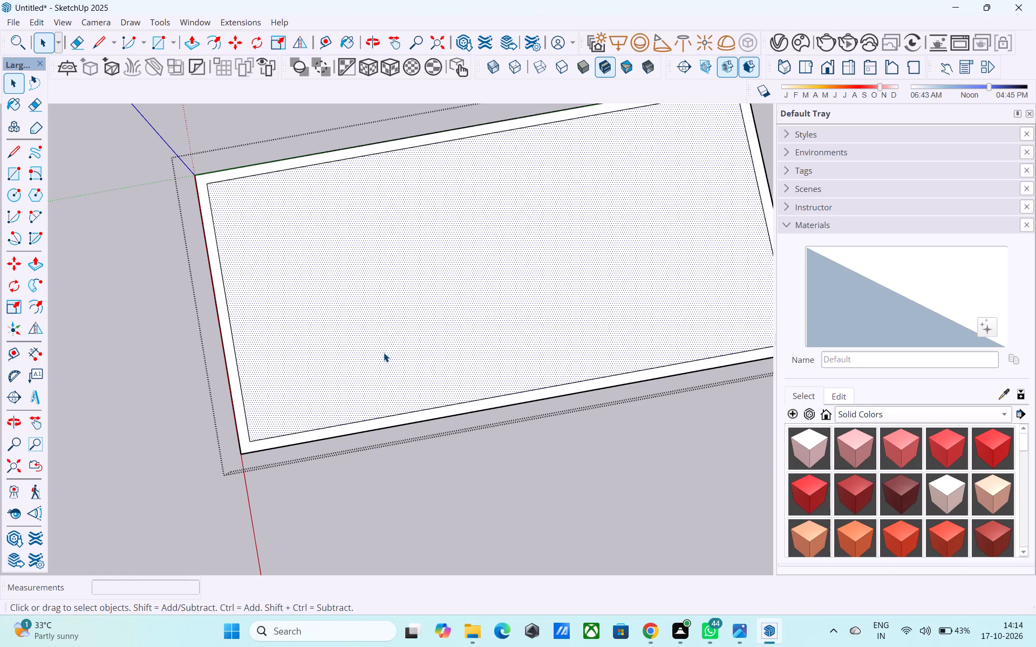
scroll(384, 353, down, 5)
middle_click(384, 353)
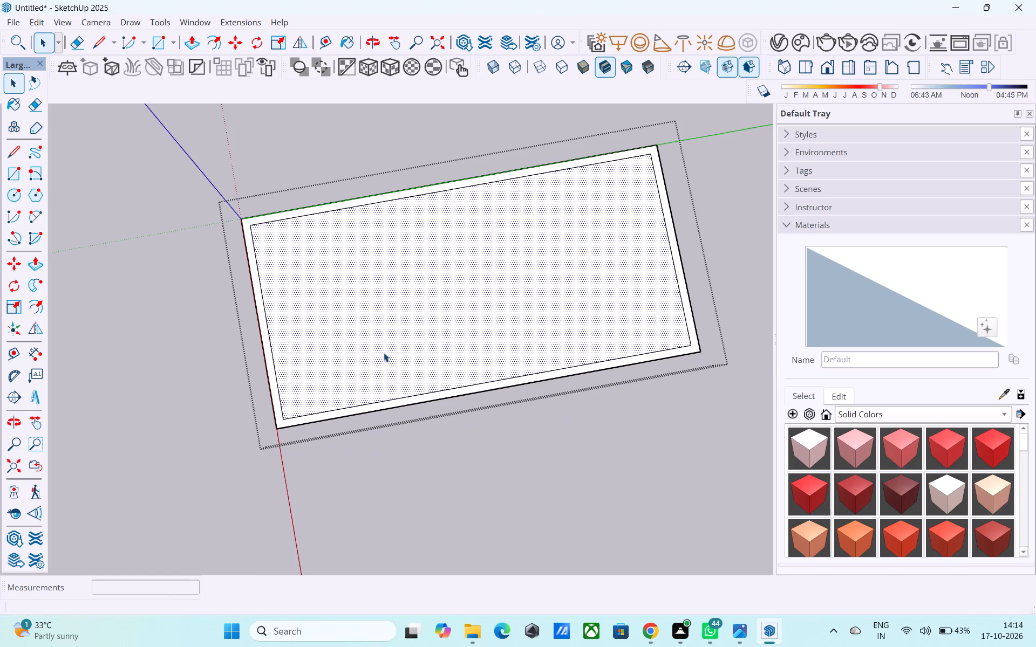
scroll(267, 407, up, 4)
scroll(335, 423, down, 3)
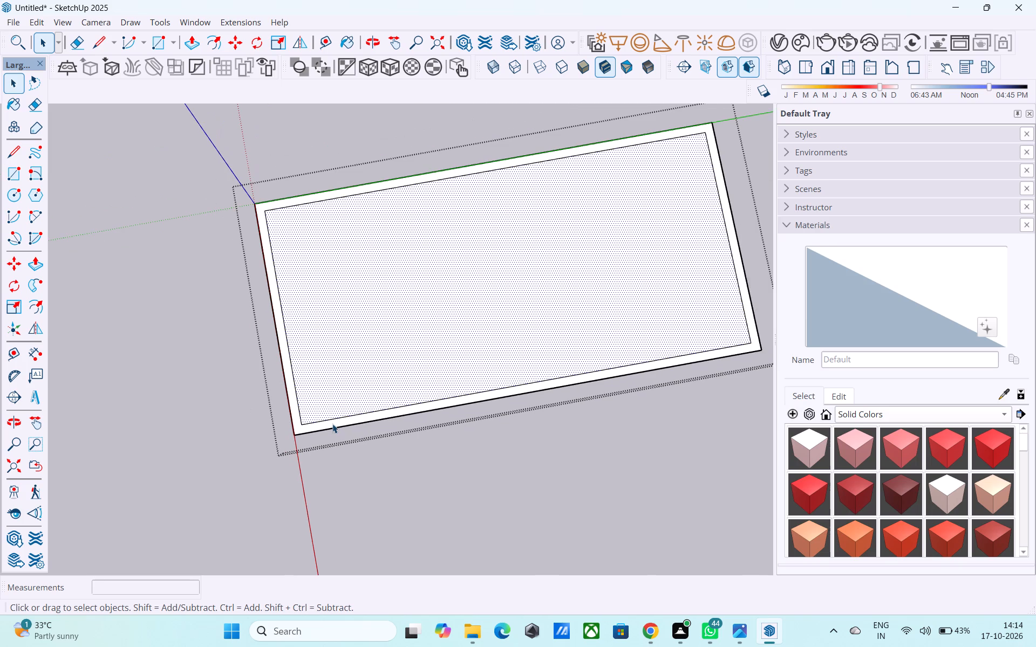
scroll(297, 421, down, 2)
middle_drag(382, 391, 379, 348)
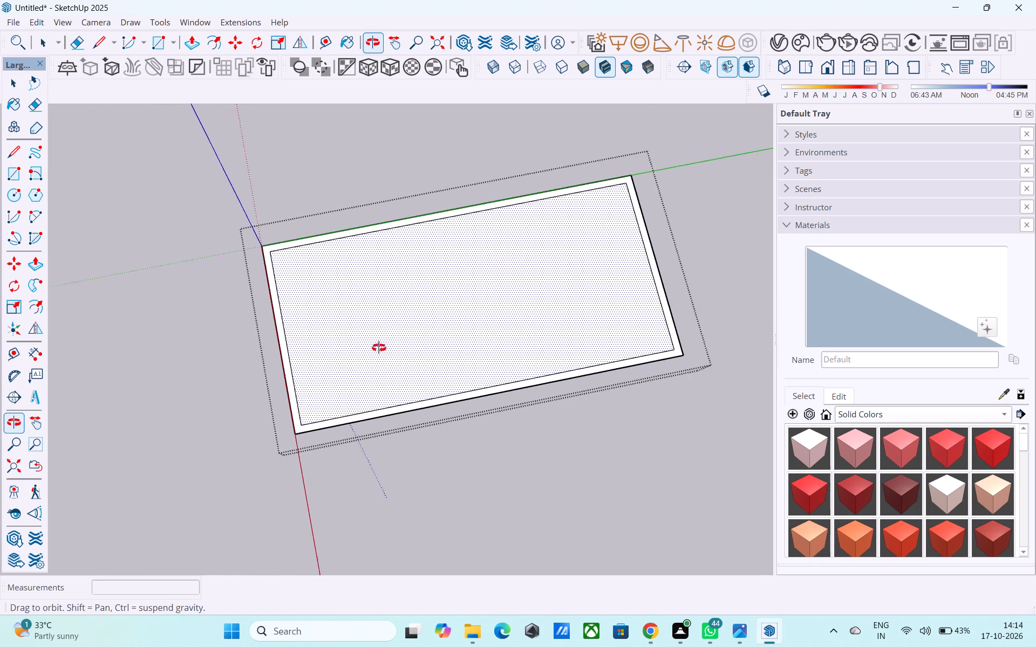
middle_drag(379, 348, 371, 342)
key(space)
click(376, 408)
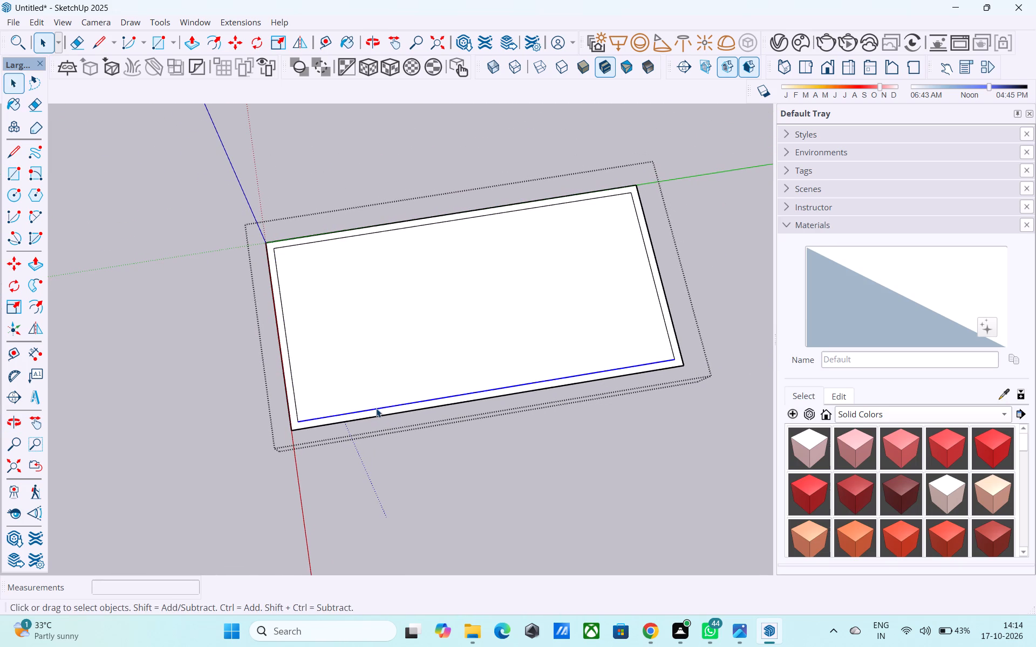
key(m)
click(303, 423)
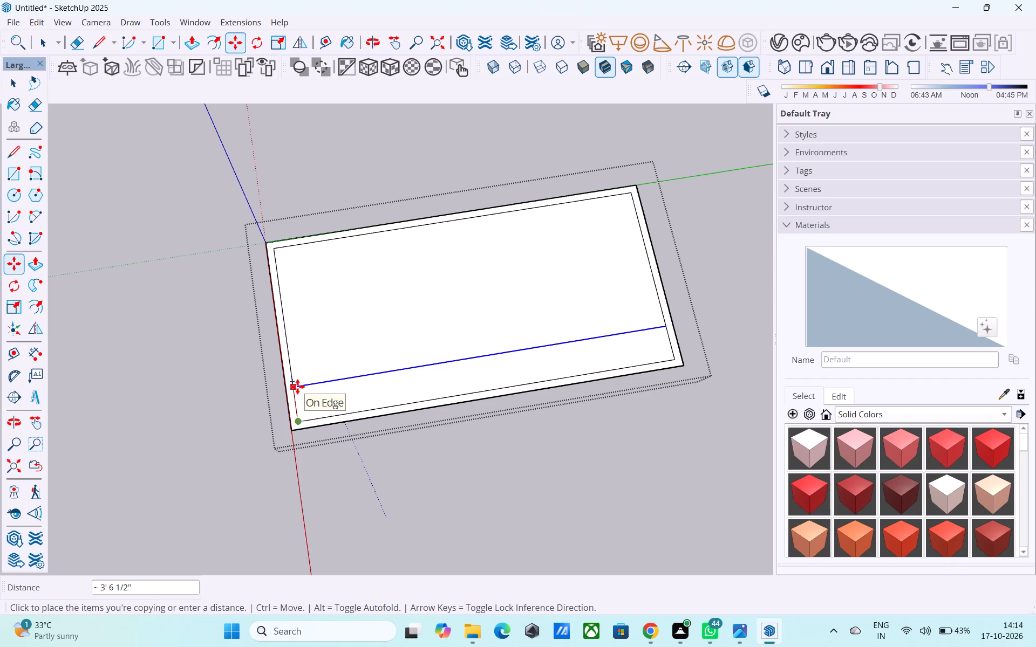
text(4')
key(Return)
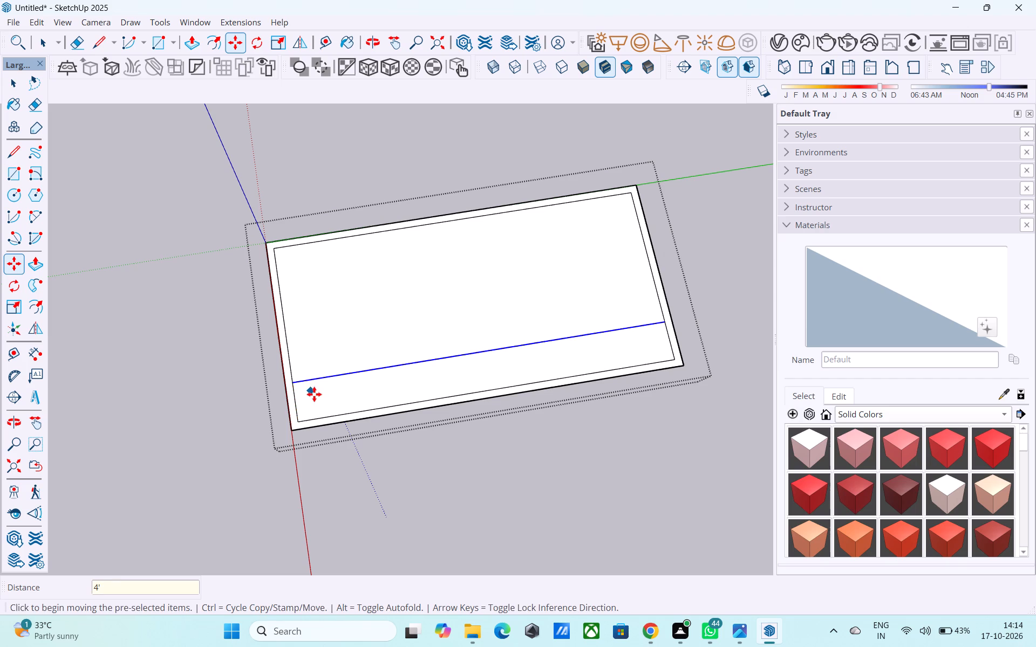
Copy the new partition line 6" farther inward to mark the partition's thickness.
scroll(291, 376, up, 7)
scroll(292, 384, down, 1)
click(293, 388)
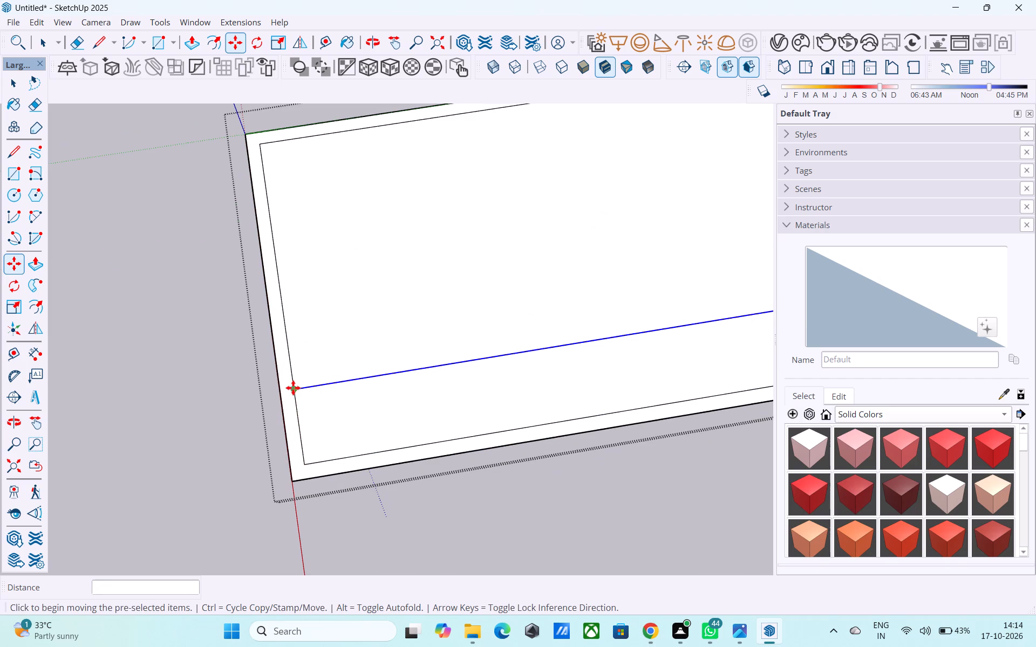
text(6")
key(Return)
key(space)
Copy the short inner wall edge nearest the origin, between the long wall and the partition, 12' inward along the green axis.
scroll(287, 371, down, 4)
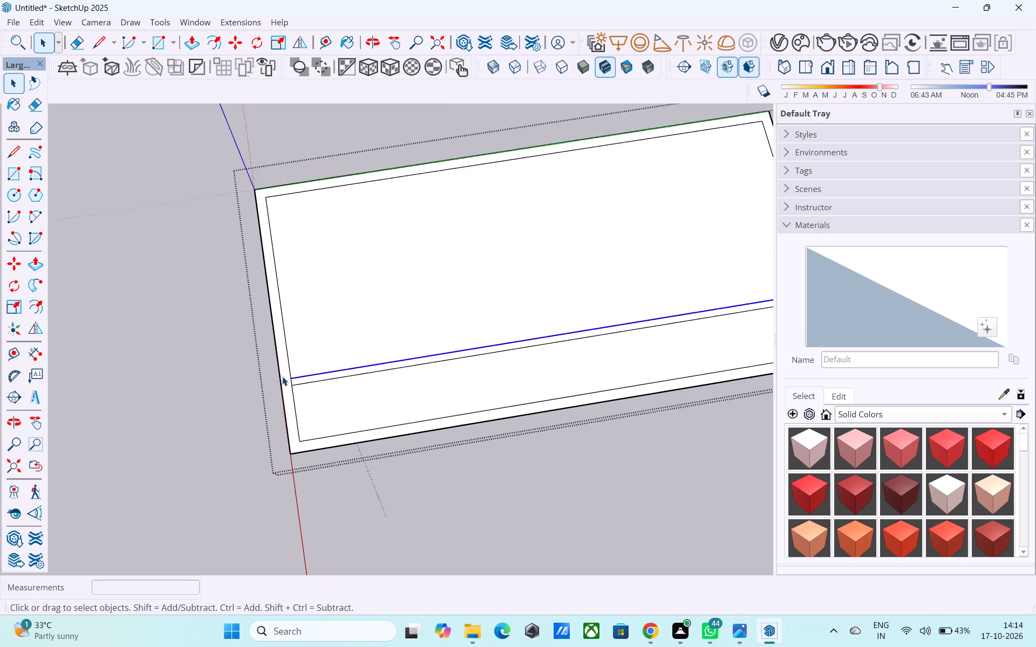
scroll(282, 376, down, 3)
middle_drag(294, 390, 262, 418)
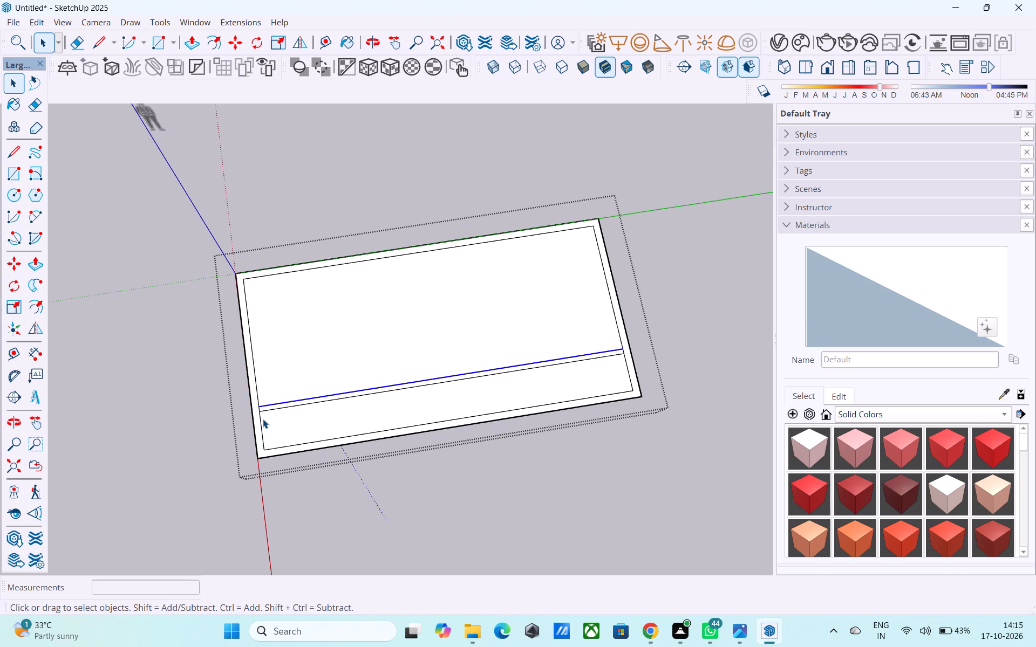
shift+middle_drag(331, 396, 490, 401)
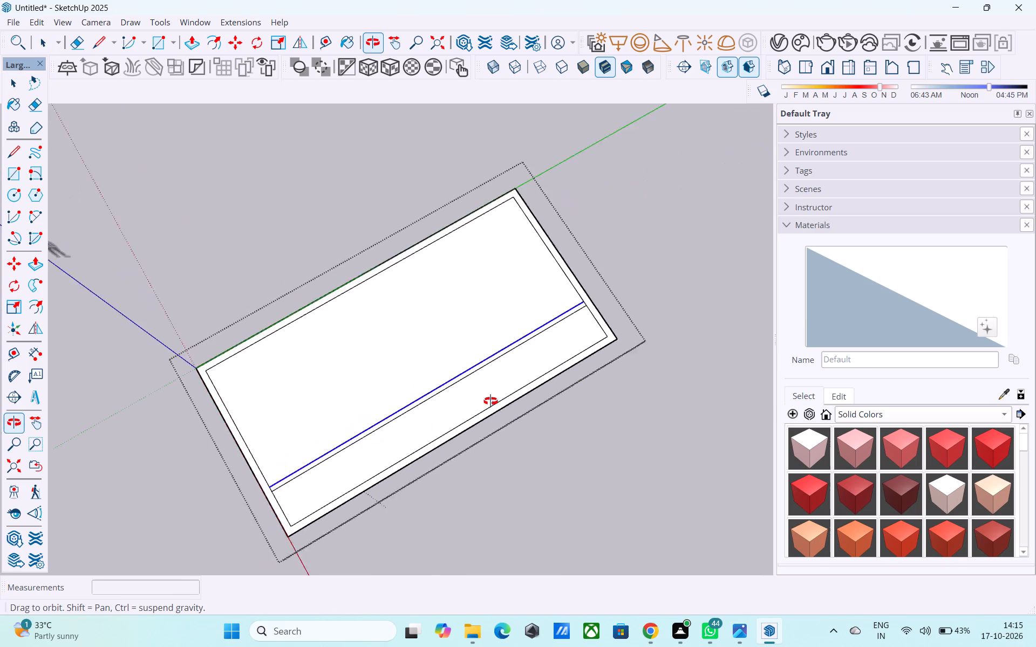
shift+middle_drag(490, 401, 494, 363)
shift+scroll(380, 363, up, 1)
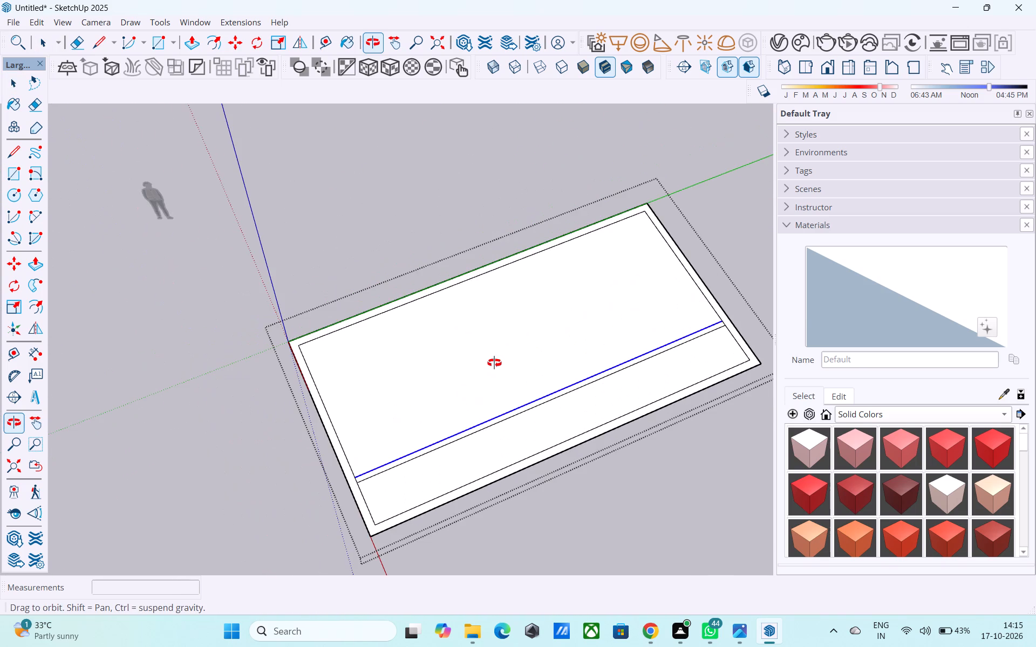
shift+middle_drag(494, 363, 464, 407)
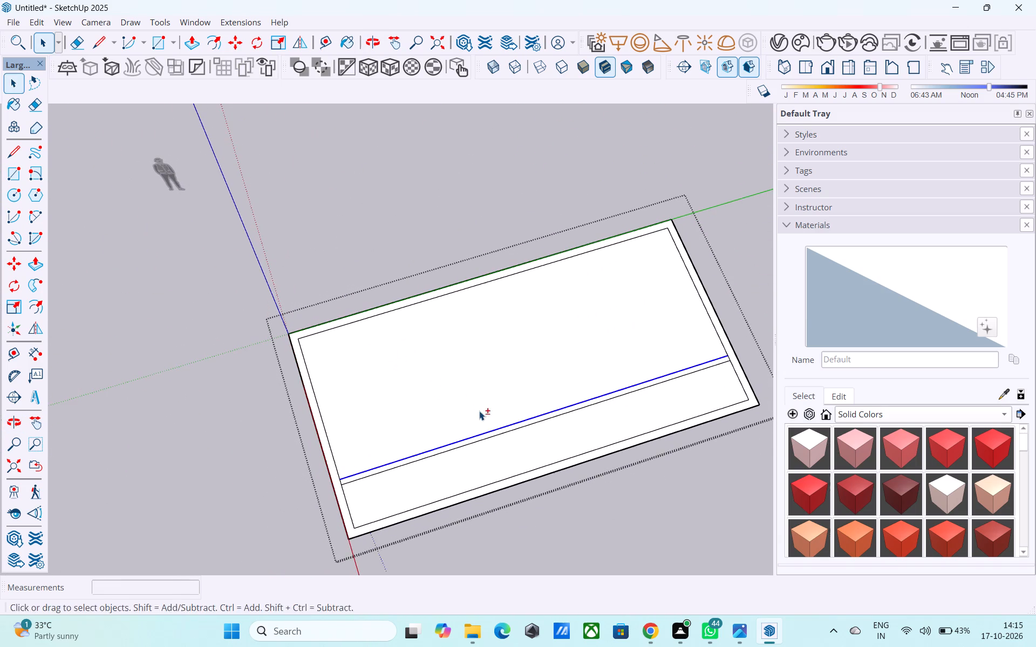
shift+middle_drag(479, 411, 452, 424)
scroll(404, 444, up, 3)
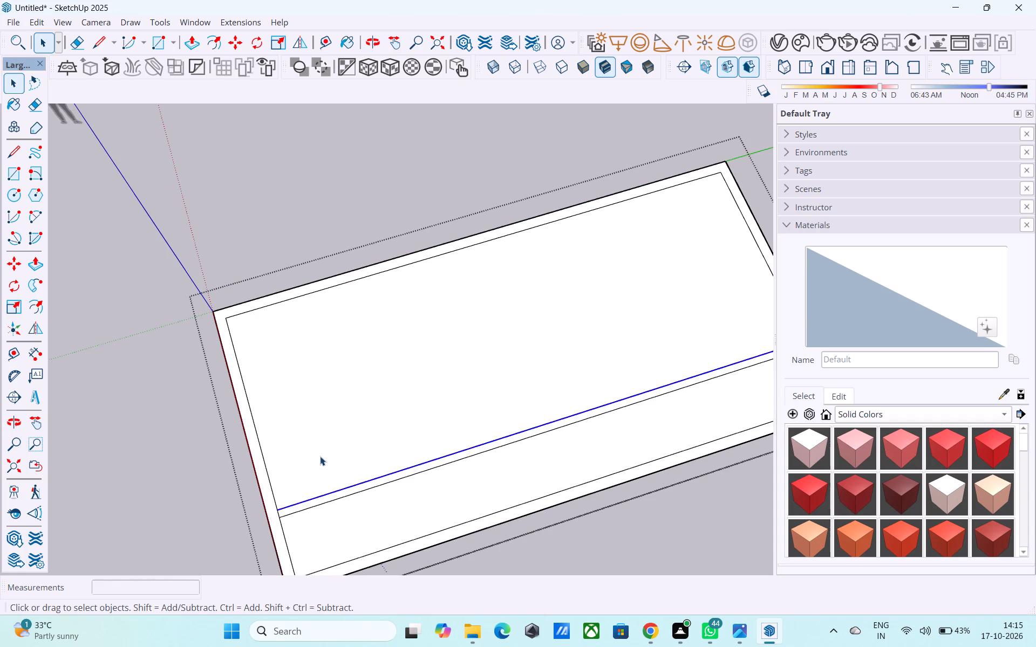
click(270, 481)
key(m)
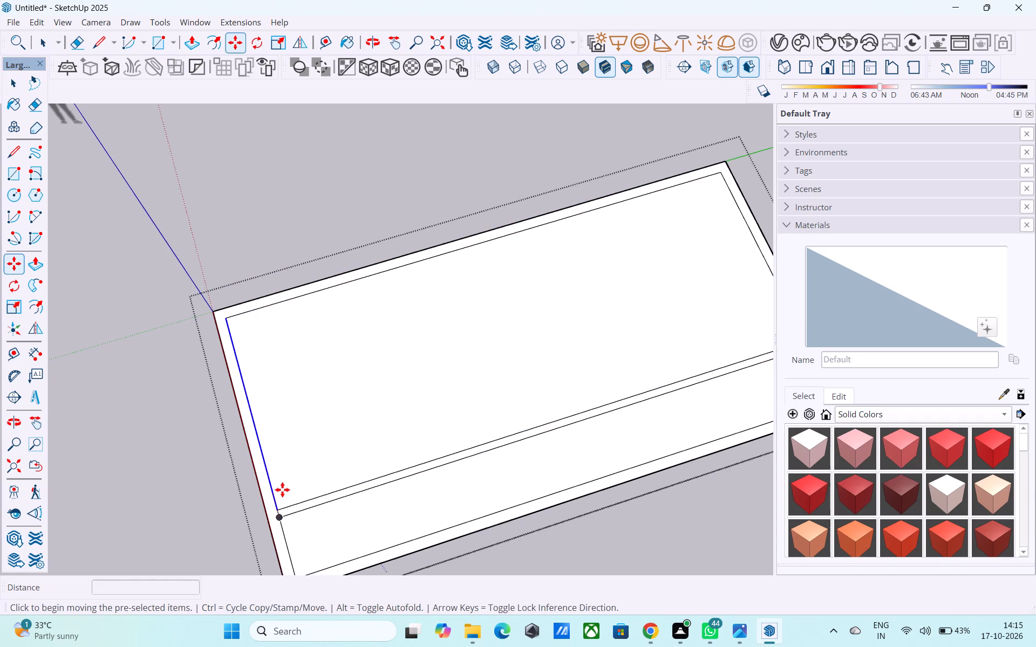
click(274, 510)
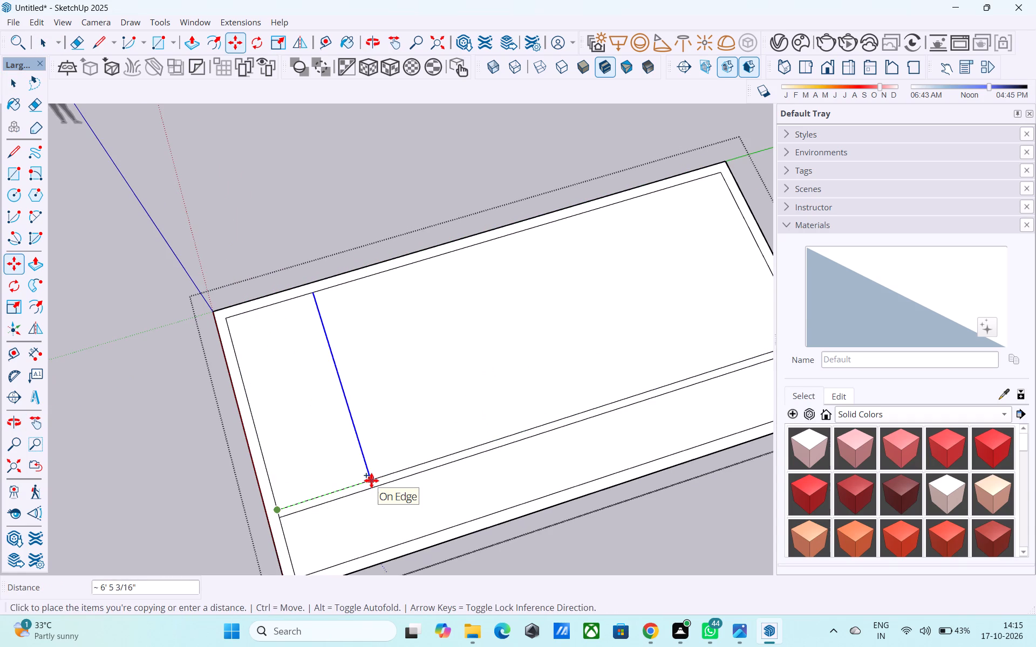
text(12')
key(Return)
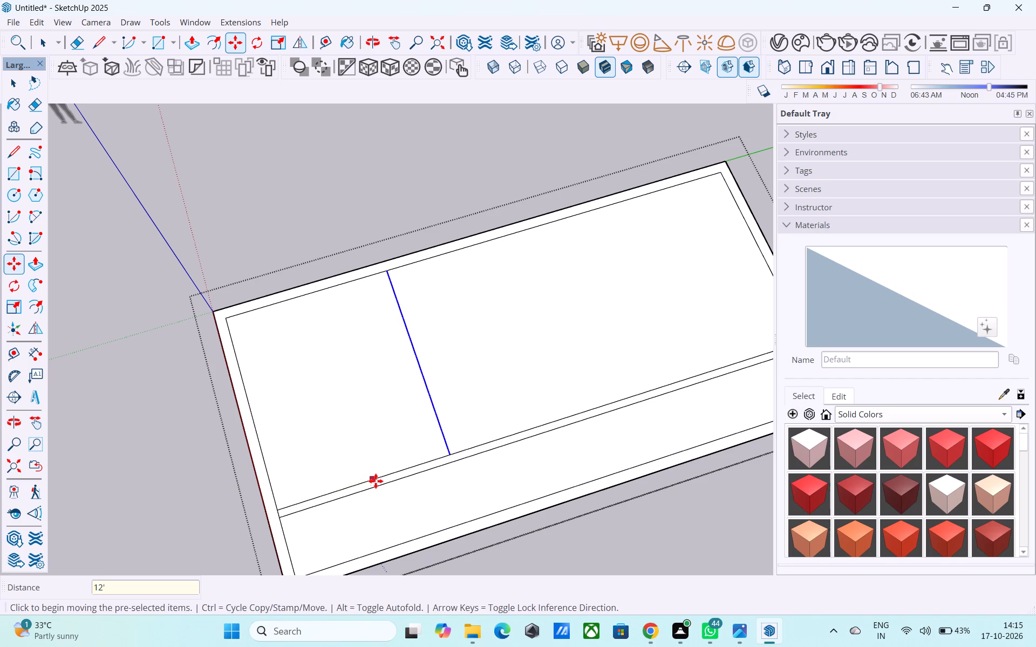
Copy the new cross-partition line 6" farther along the green axis to mark the partition's thickness.
key(m)
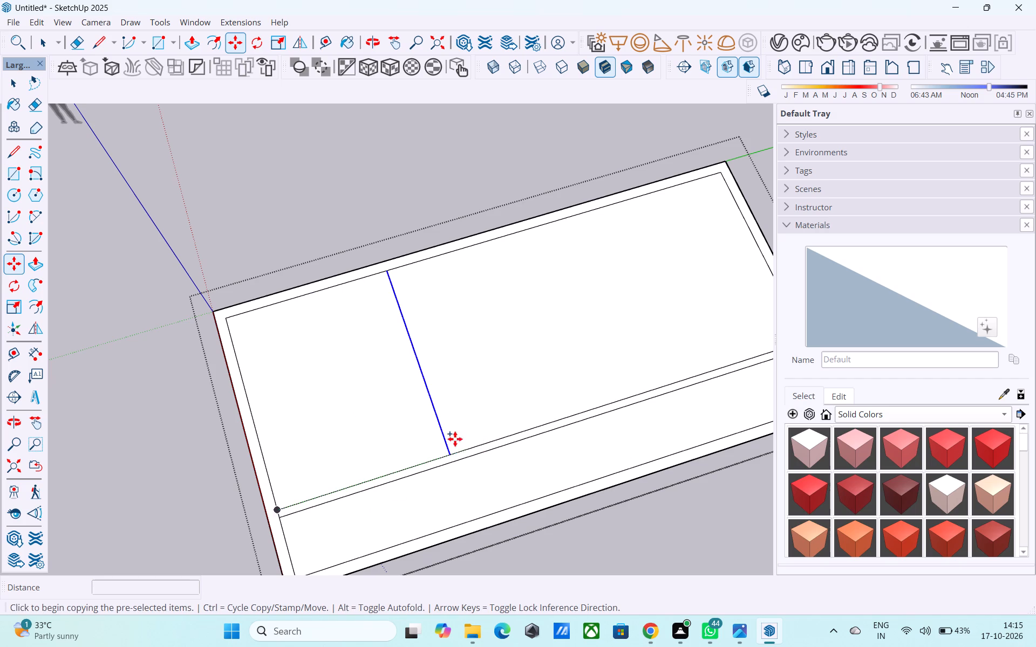
click(446, 457)
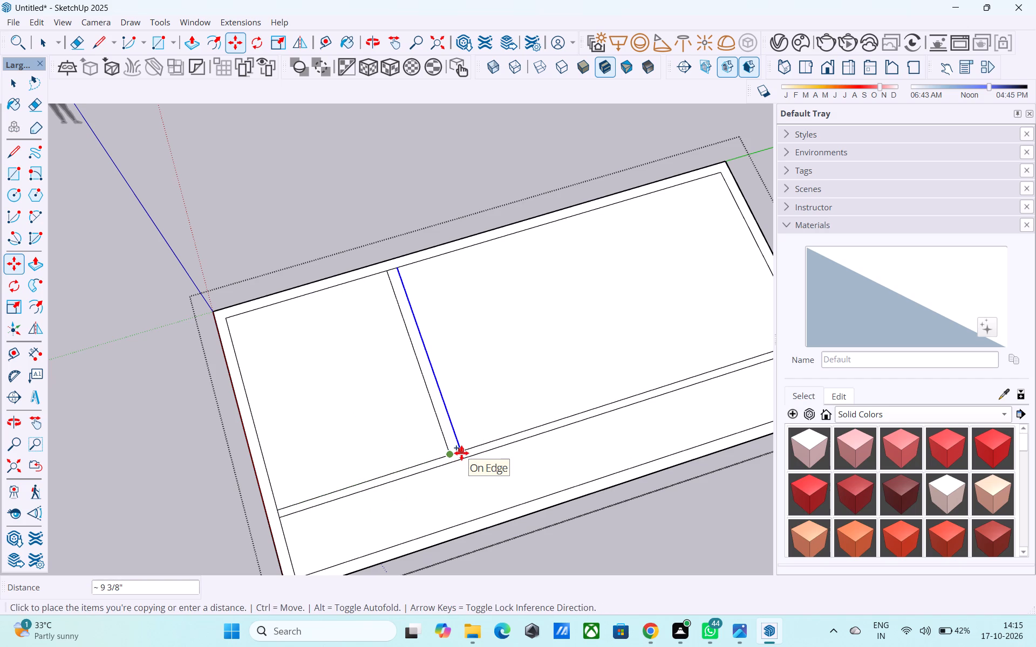
text(6")
key(Return)
key(space)
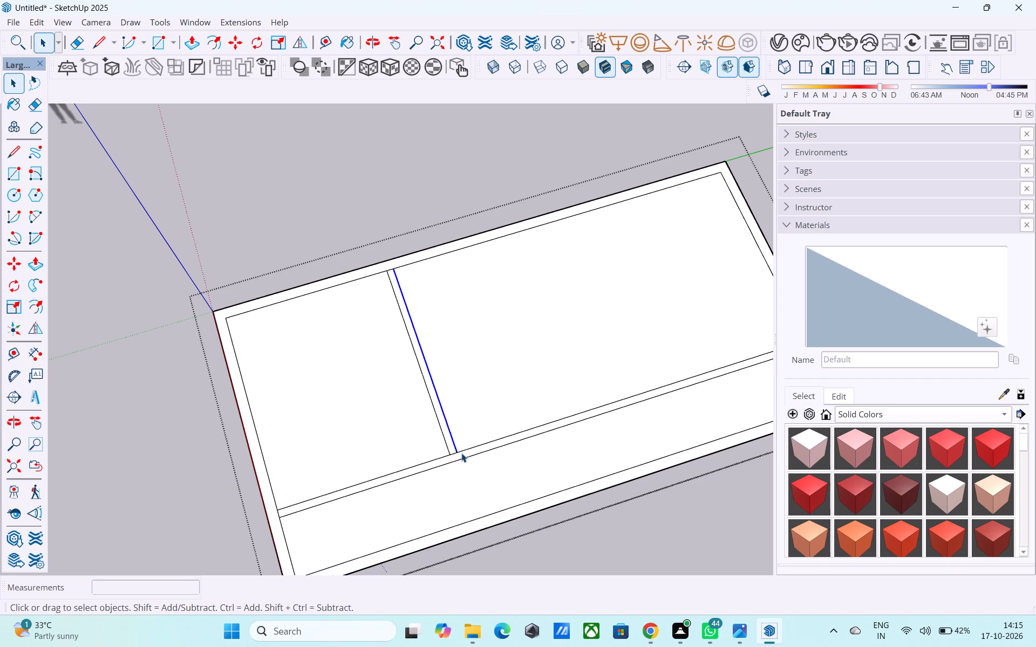
Copy the long partition's inner line beyond the cross partition 4' toward the green axis, within the larger room.
middle_drag(469, 453, 453, 456)
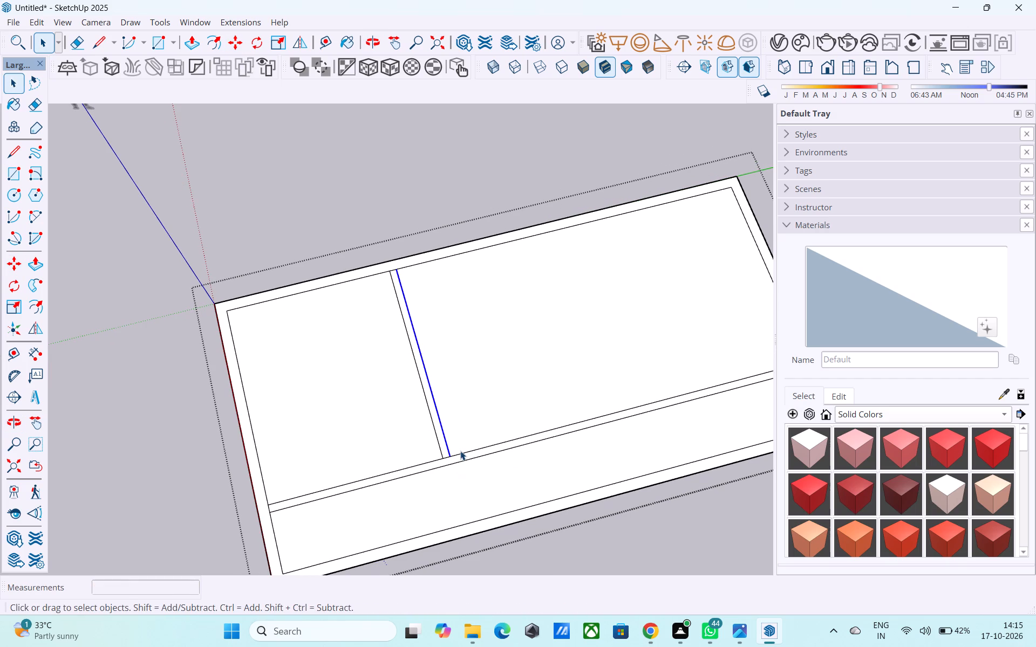
click(460, 451)
click(461, 451)
click(461, 453)
click(459, 423)
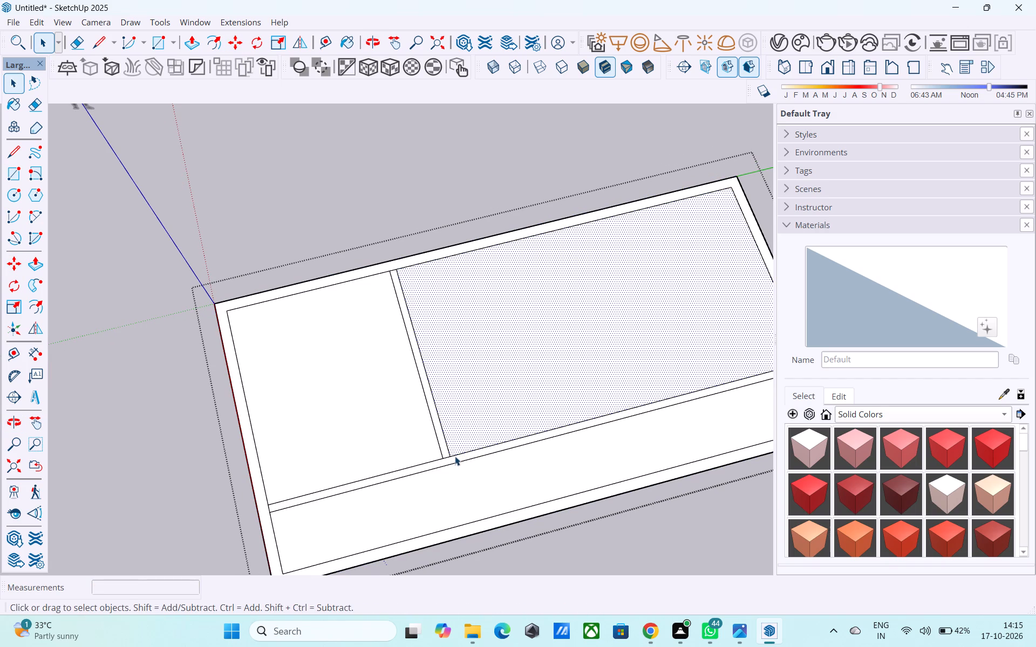
click(467, 451)
key(m)
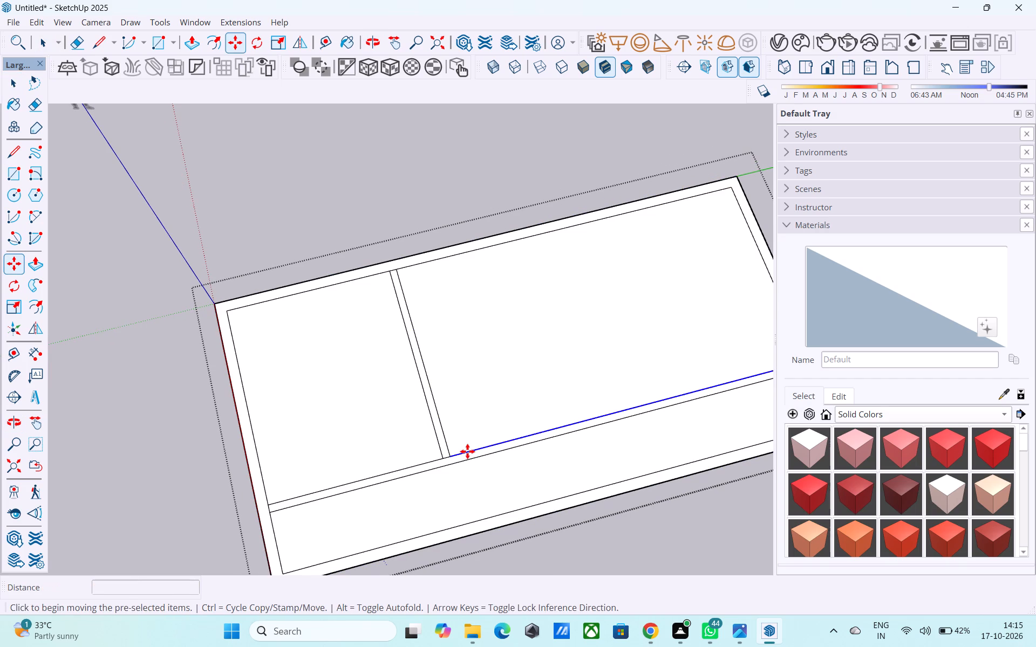
click(449, 455)
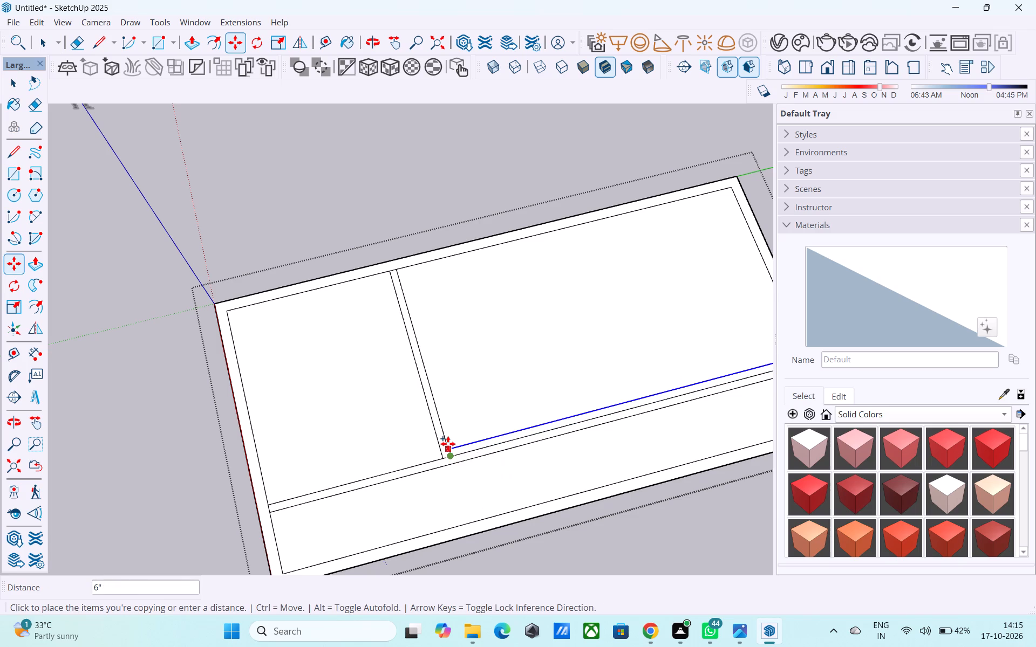
text(4')
key(Return)
Copy that new partition line 6" farther in the same direction to mark the second long partition's thickness.
scroll(437, 398, up, 1)
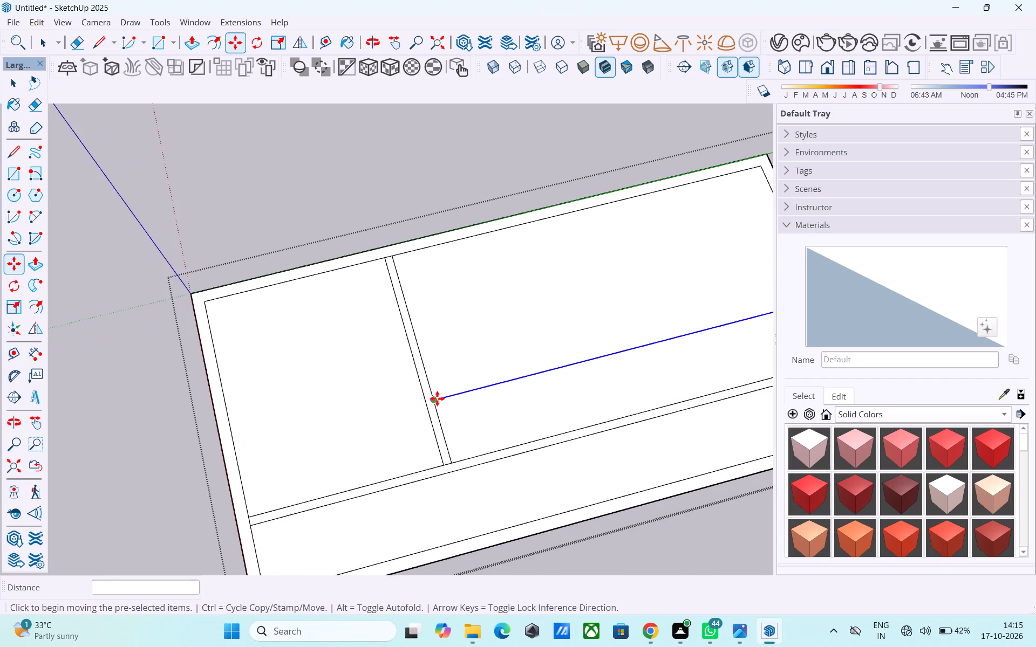
scroll(437, 398, up, 3)
click(434, 399)
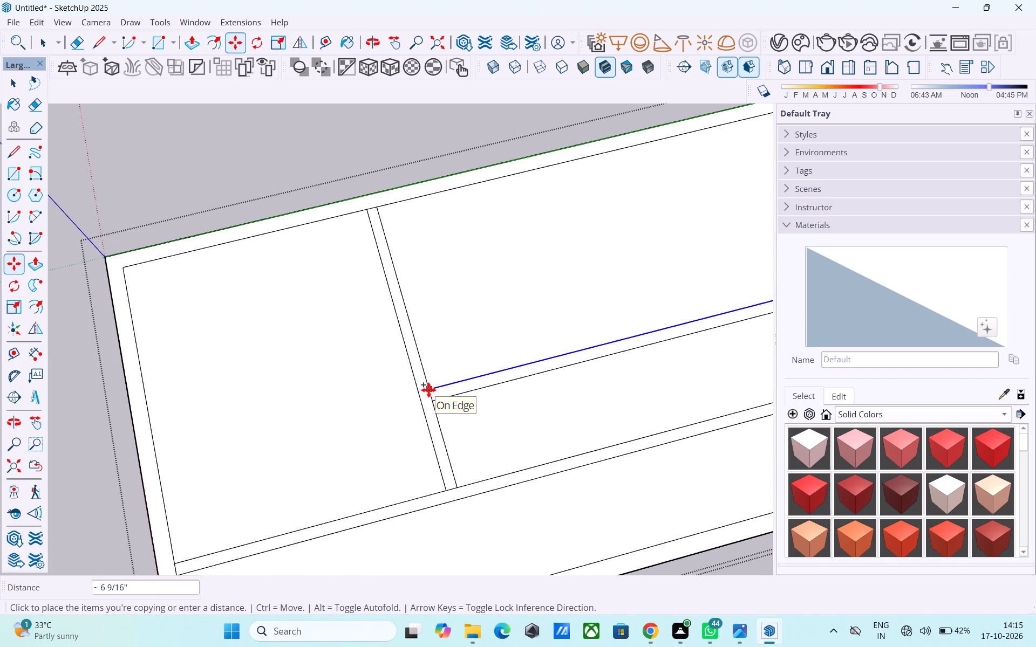
text(6")
key(Return)
key(space)
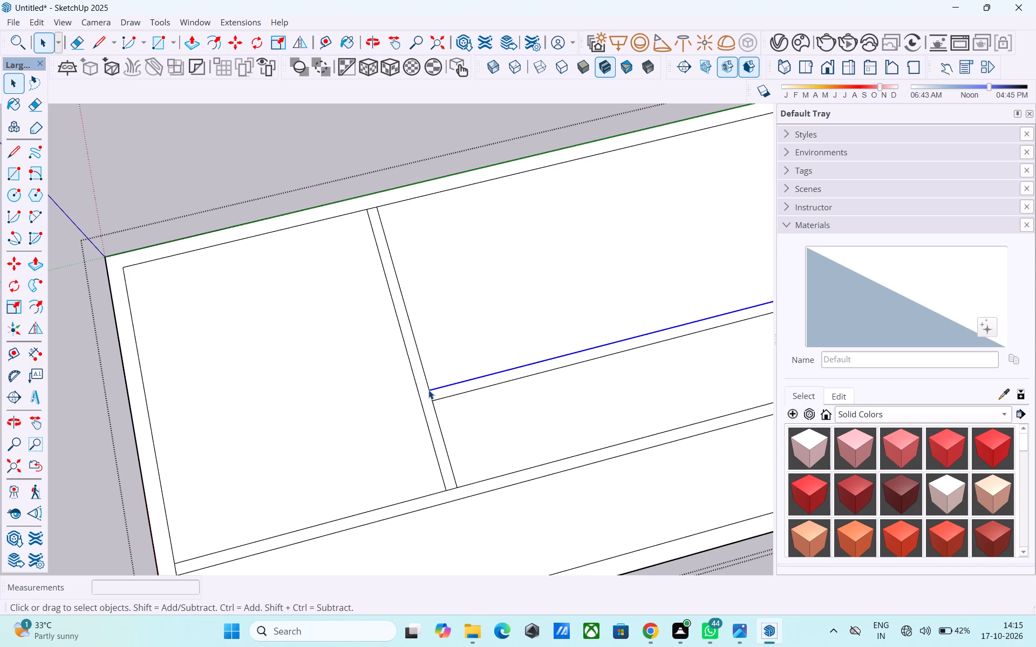
Erase the short edge segments where the cross partition meets the two long partitions so the wall outlines join.
shift+middle_drag(440, 403, 394, 408)
key(e)
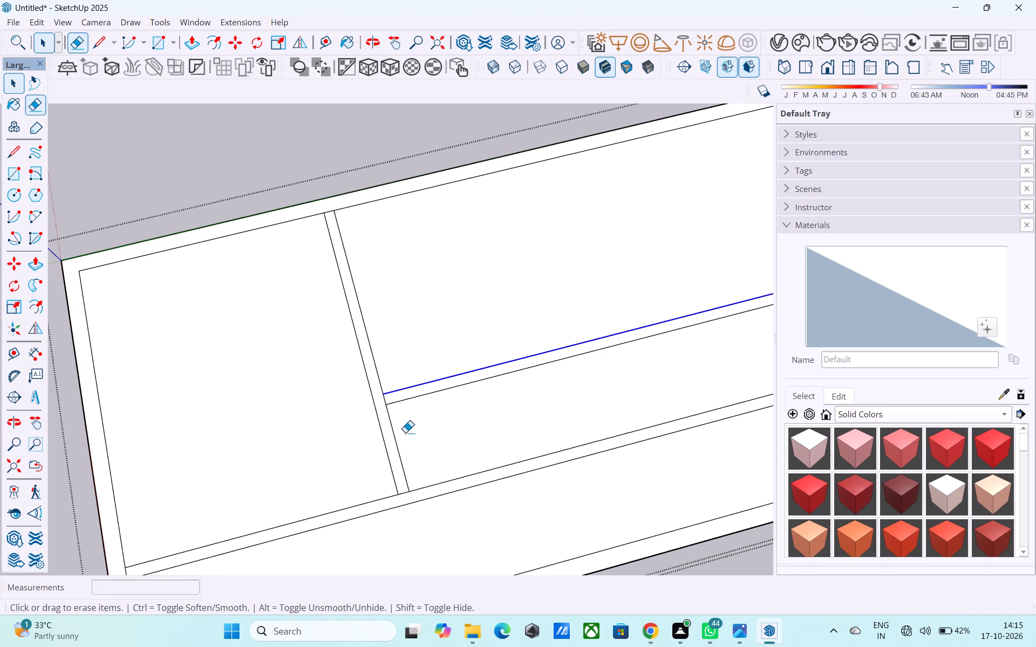
scroll(414, 493, down, 4)
scroll(413, 493, up, 7)
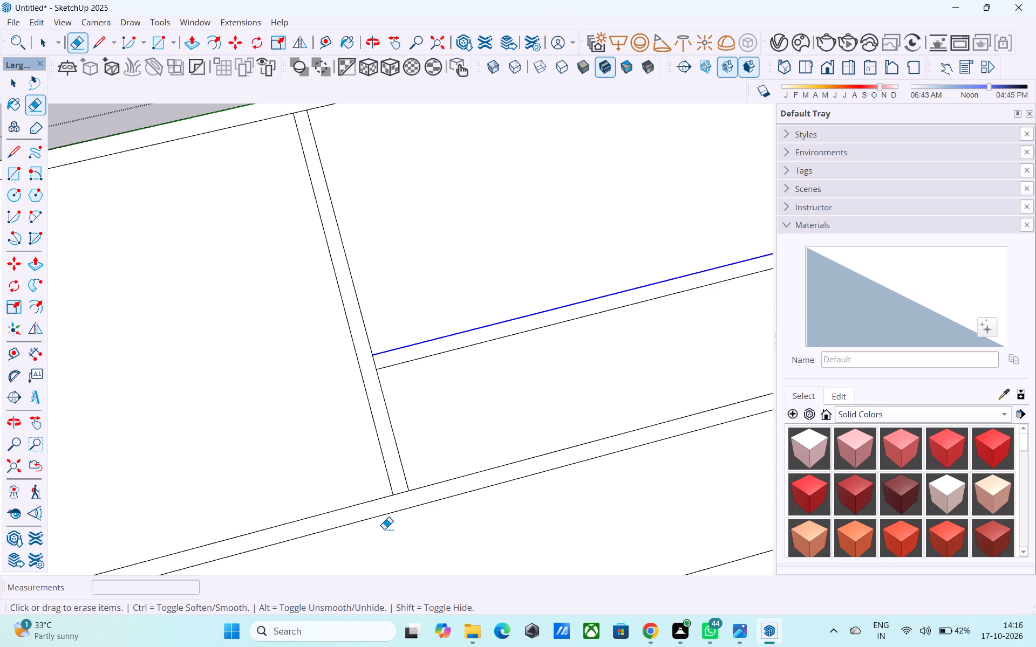
middle_drag(340, 526, 300, 467)
scroll(341, 456, down, 6)
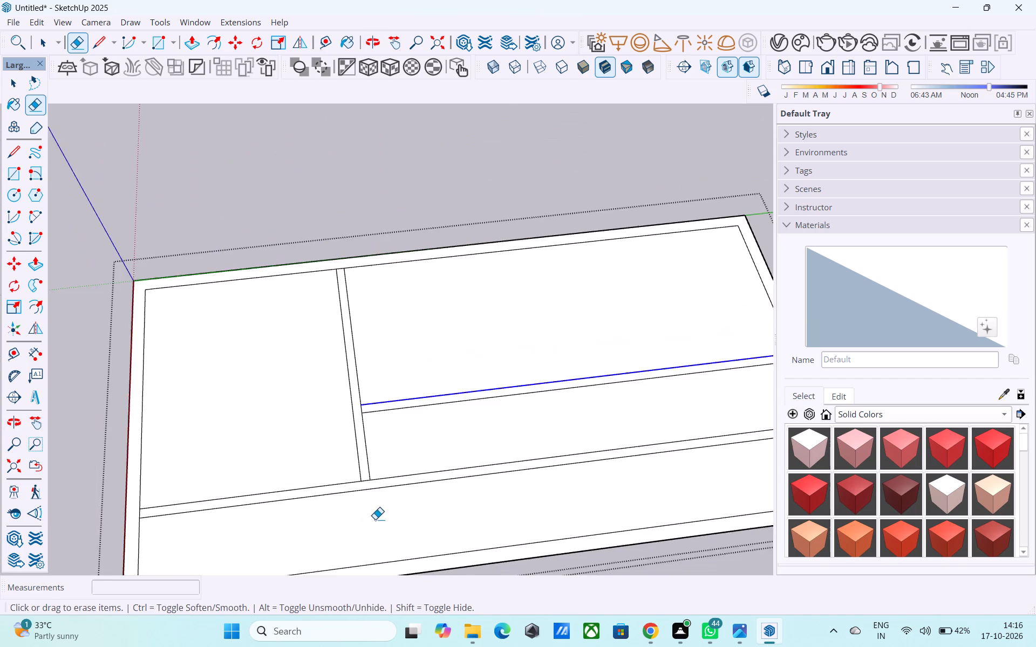
scroll(371, 516, up, 9)
drag(353, 443, 360, 453)
scroll(367, 472, down, 11)
scroll(343, 391, up, 11)
click(347, 407)
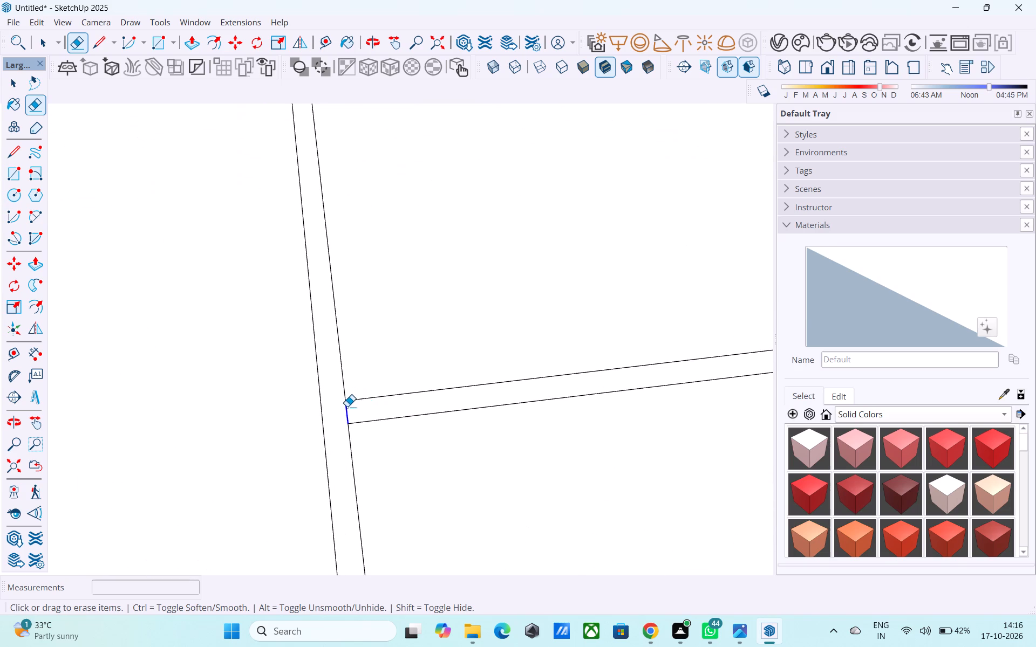
Examine the partition layout and its junctions with the outer walls from several angles.
scroll(364, 409, down, 13)
scroll(235, 470, up, 8)
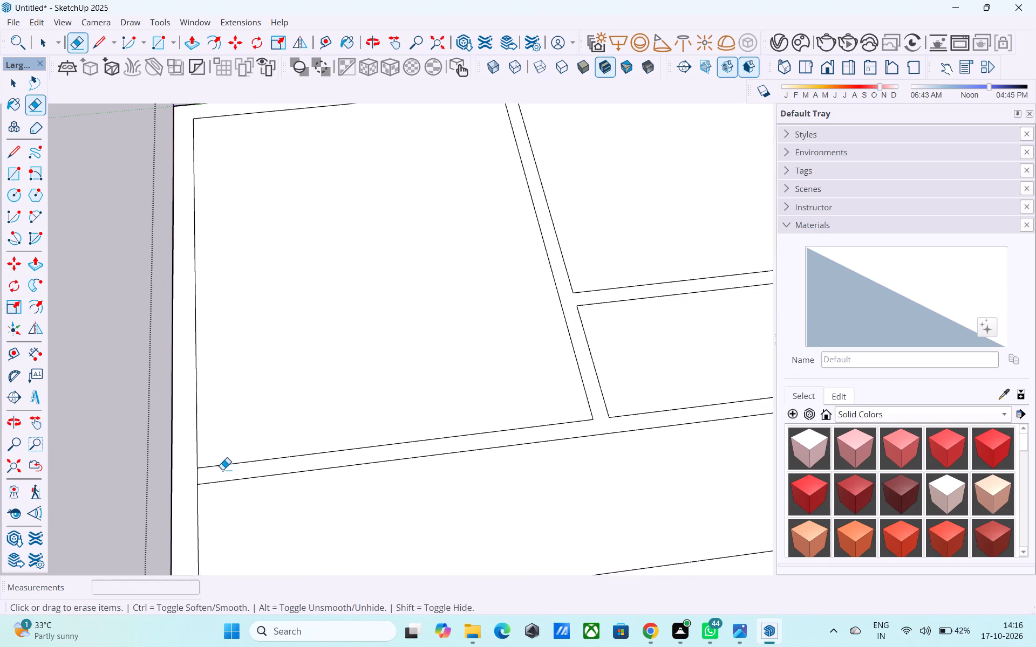
scroll(205, 477, down, 10)
middle_drag(523, 347, 516, 408)
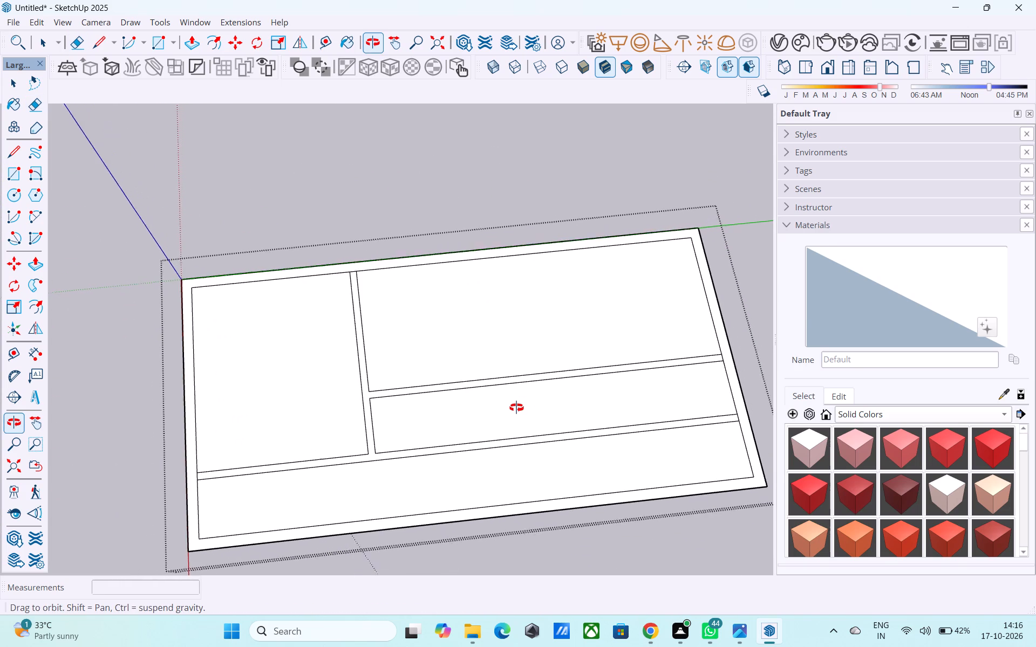
middle_drag(516, 408, 516, 412)
scroll(406, 307, up, 1)
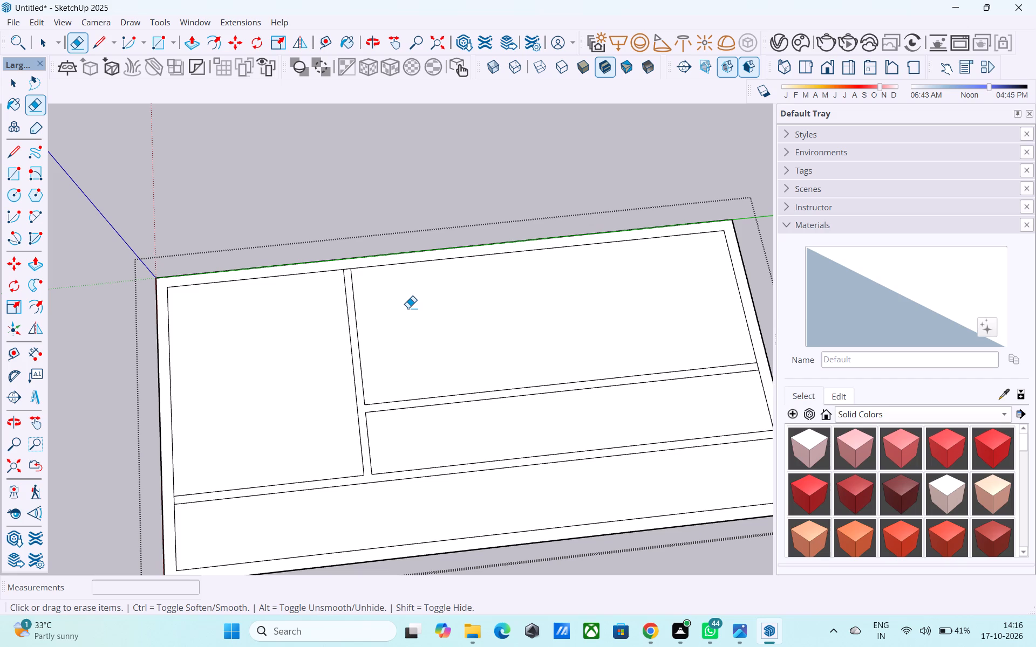
scroll(422, 311, up, 1)
middle_drag(422, 311, 421, 265)
scroll(387, 265, down, 2)
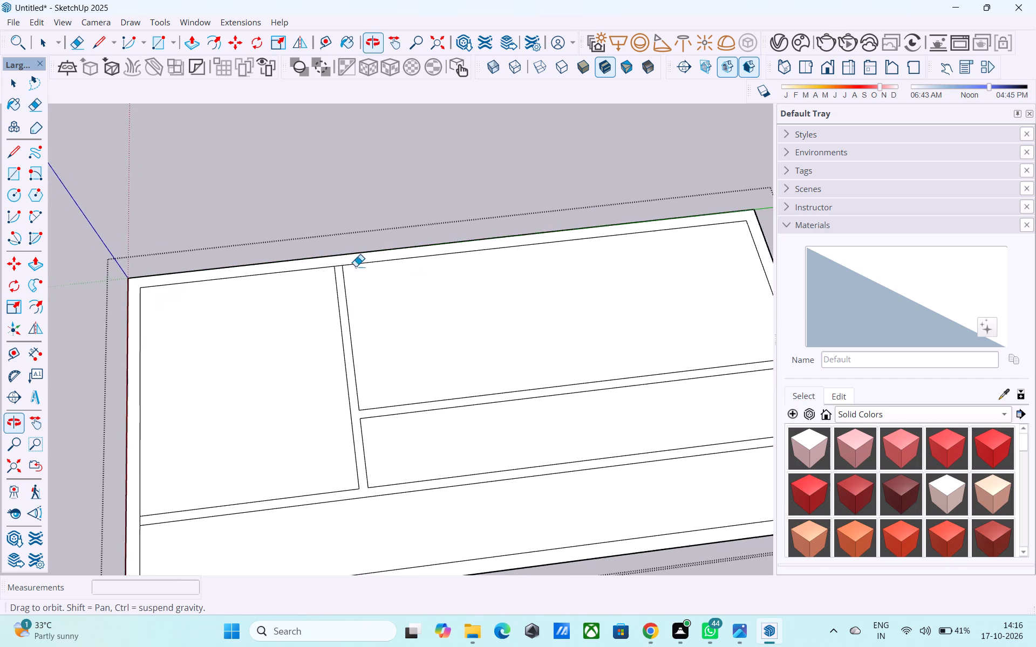
scroll(356, 266, down, 2)
middle_drag(699, 389, 630, 368)
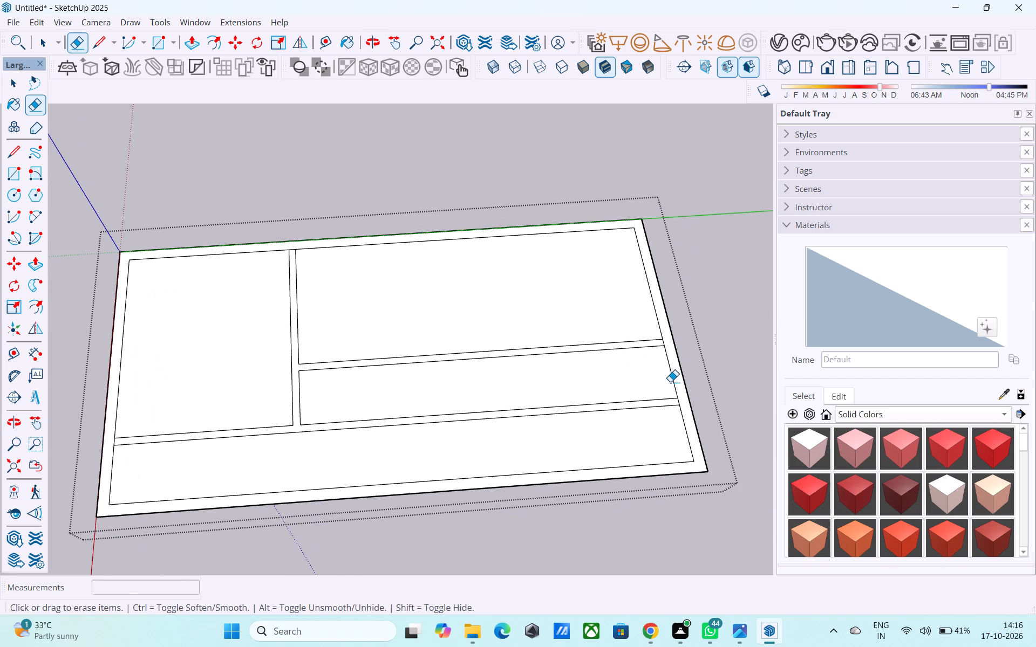
scroll(670, 382, up, 2)
shift+middle_drag(671, 380, 733, 375)
middle_drag(476, 391, 476, 391)
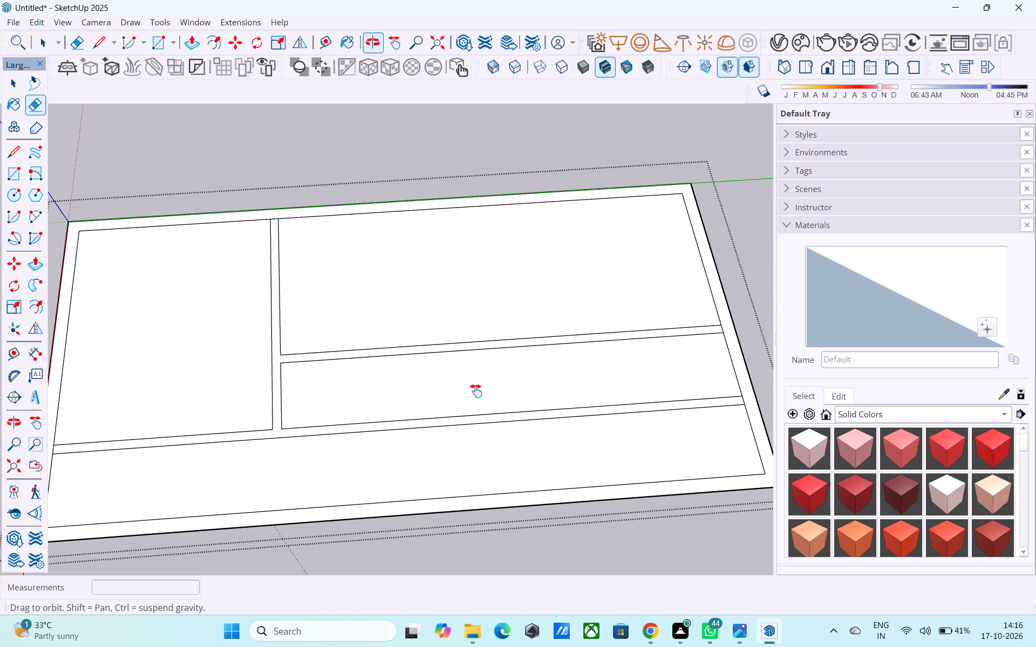
middle_drag(476, 391, 601, 282)
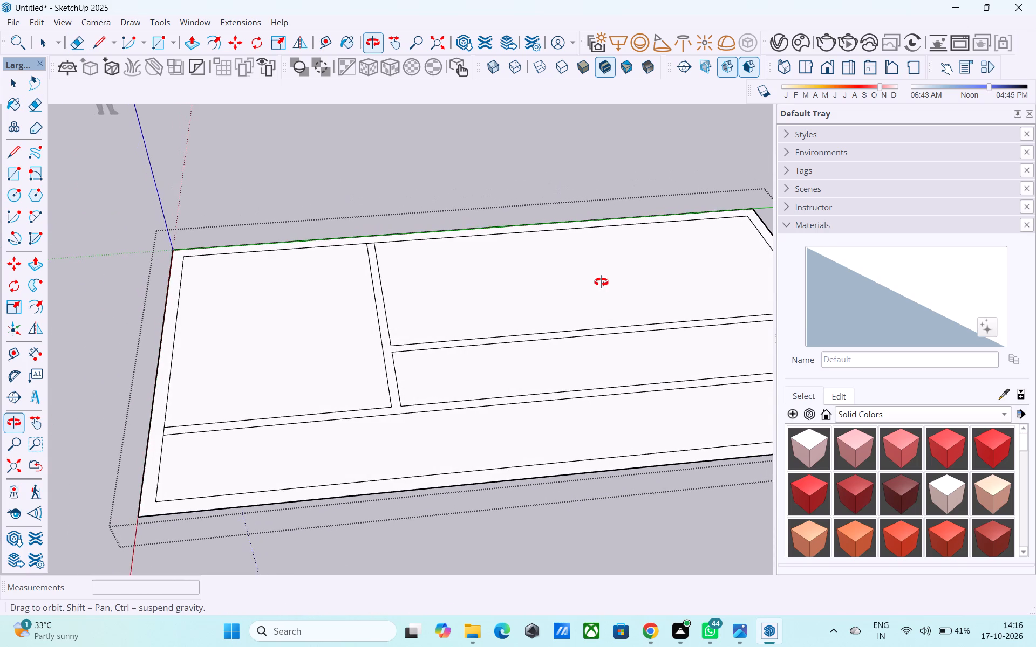
middle_drag(601, 282, 687, 313)
shift+middle_drag(492, 367, 514, 344)
Extend the first long partition's line farthest from the green axis across both short outer walls with 9" lines to the outer edge.
key(l)
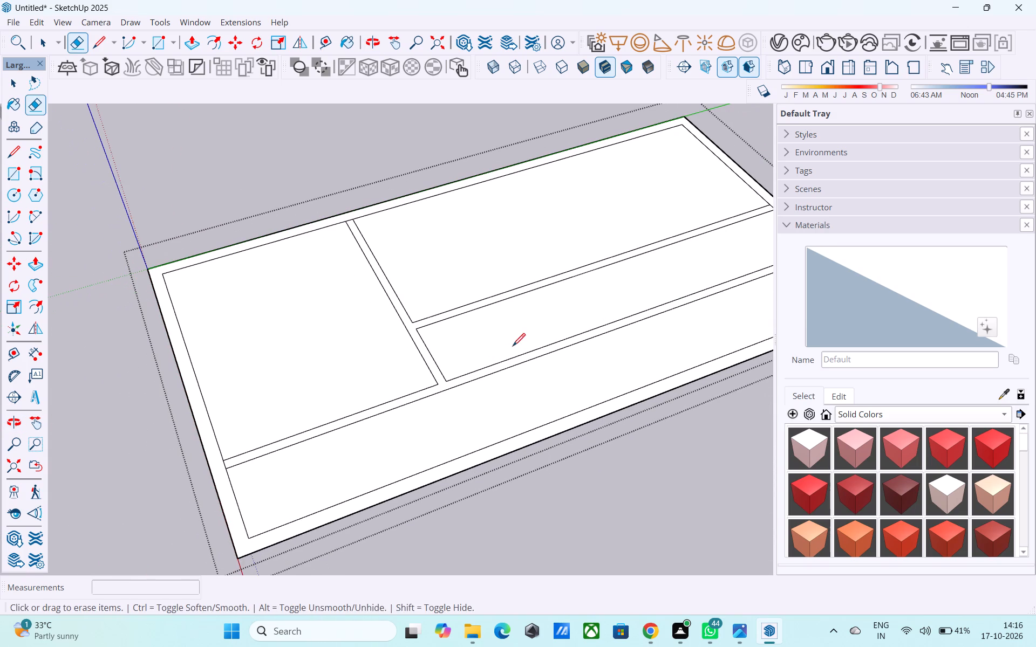
click(231, 469)
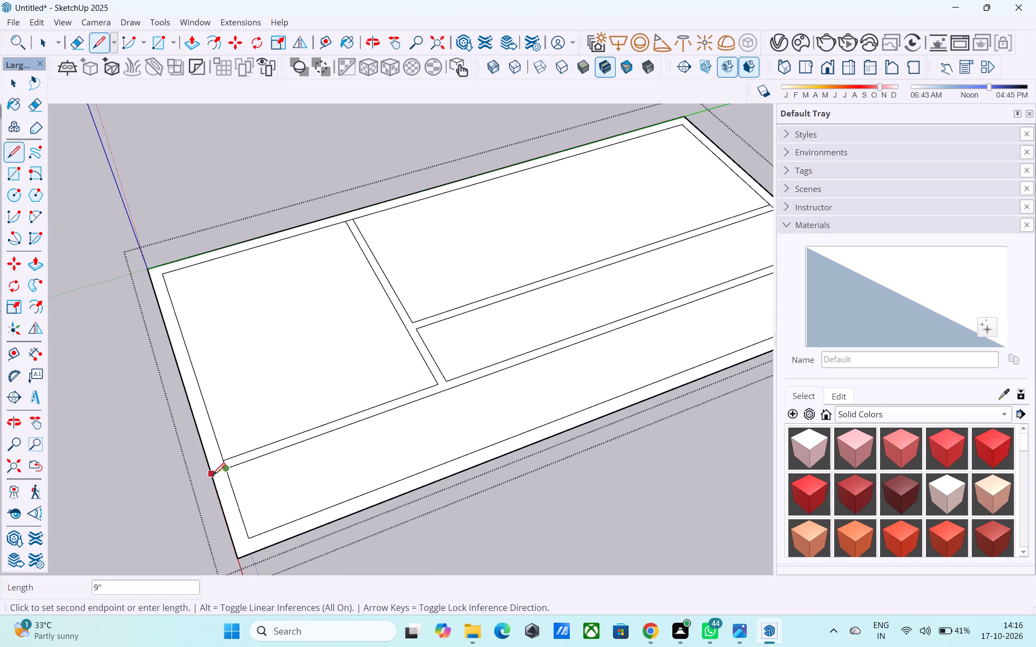
click(213, 477)
scroll(152, 498, down, 8)
scroll(495, 463, up, 3)
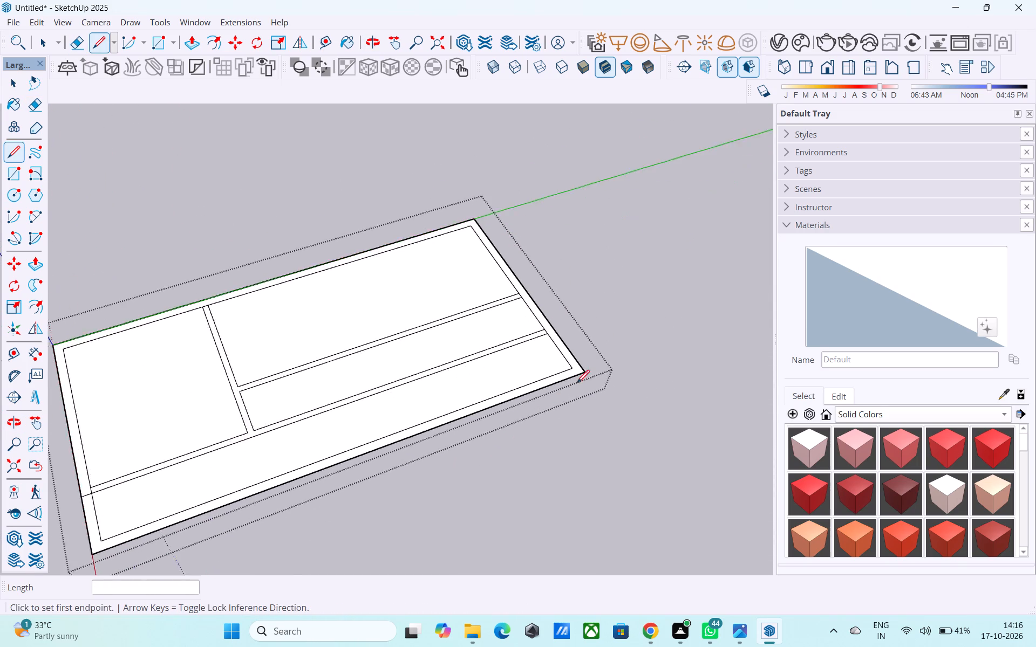
middle_drag(574, 345, 480, 475)
scroll(546, 360, up, 6)
click(547, 383)
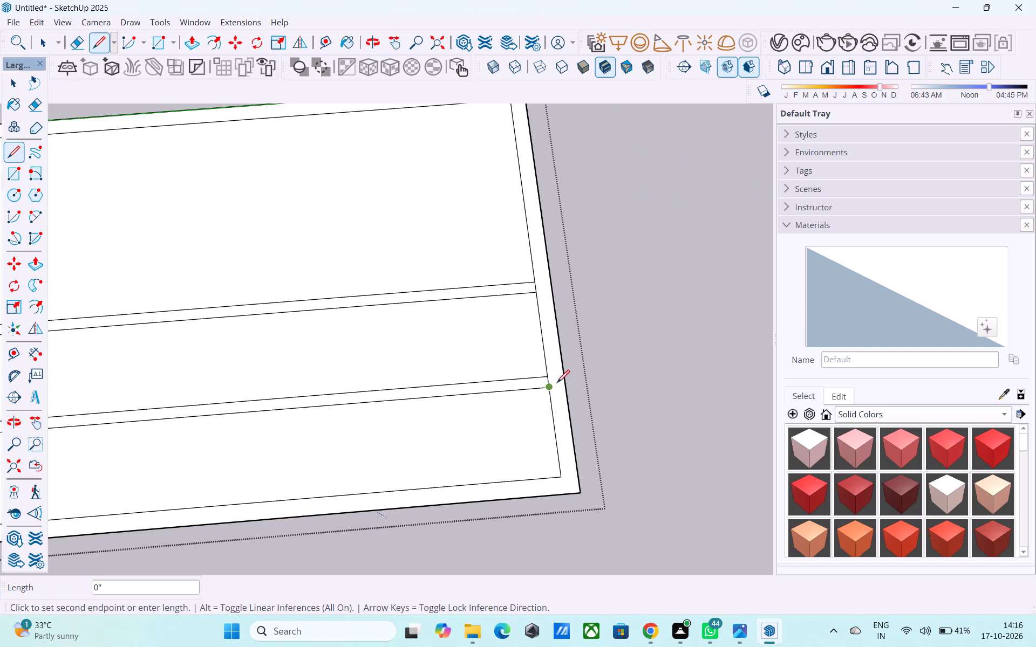
click(562, 383)
scroll(563, 382, down, 5)
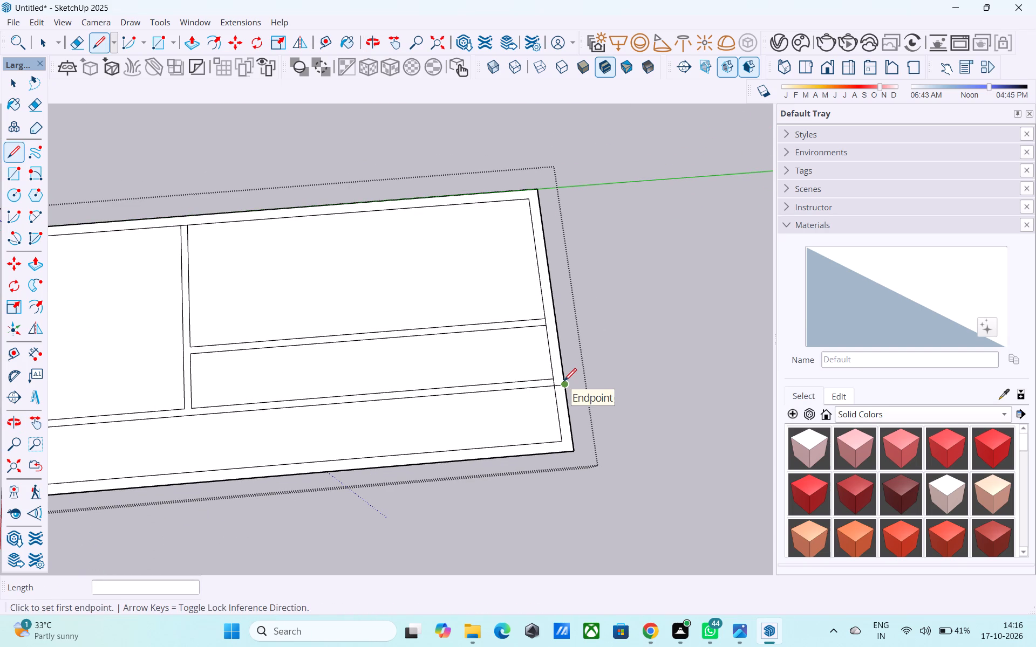
Erase the short inner-edge segment where the first long partition meets the short outer wall so their outlines join.
key(space)
text(e)
scroll(546, 380, up, 4)
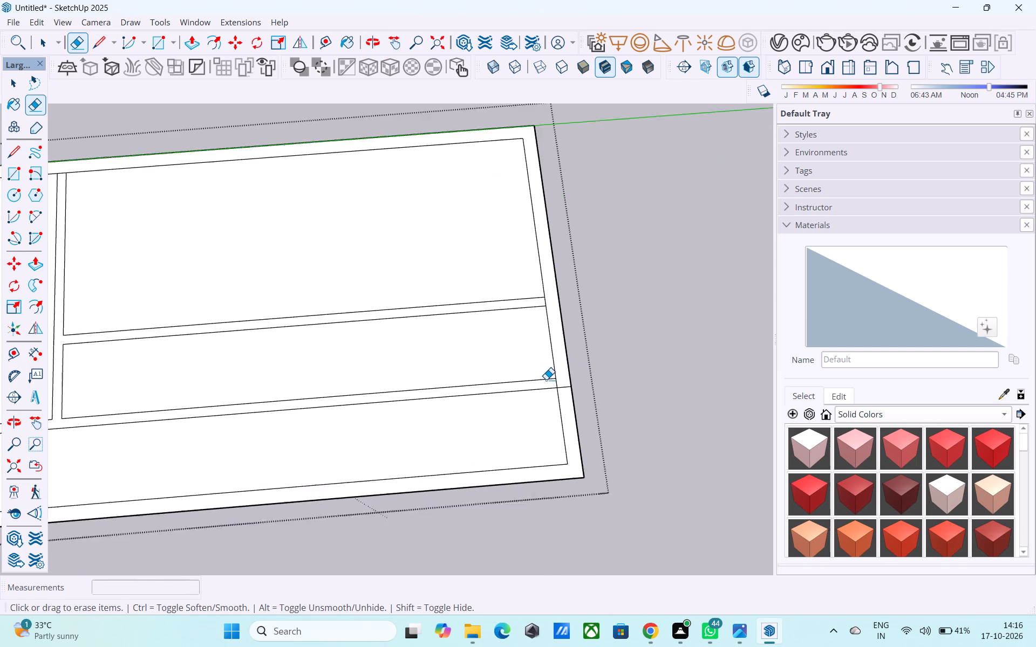
scroll(546, 380, up, 5)
drag(557, 383, 563, 384)
Push/Pull the connected face of outer walls and partitions up to a height of 10'.
key(space)
click(565, 384)
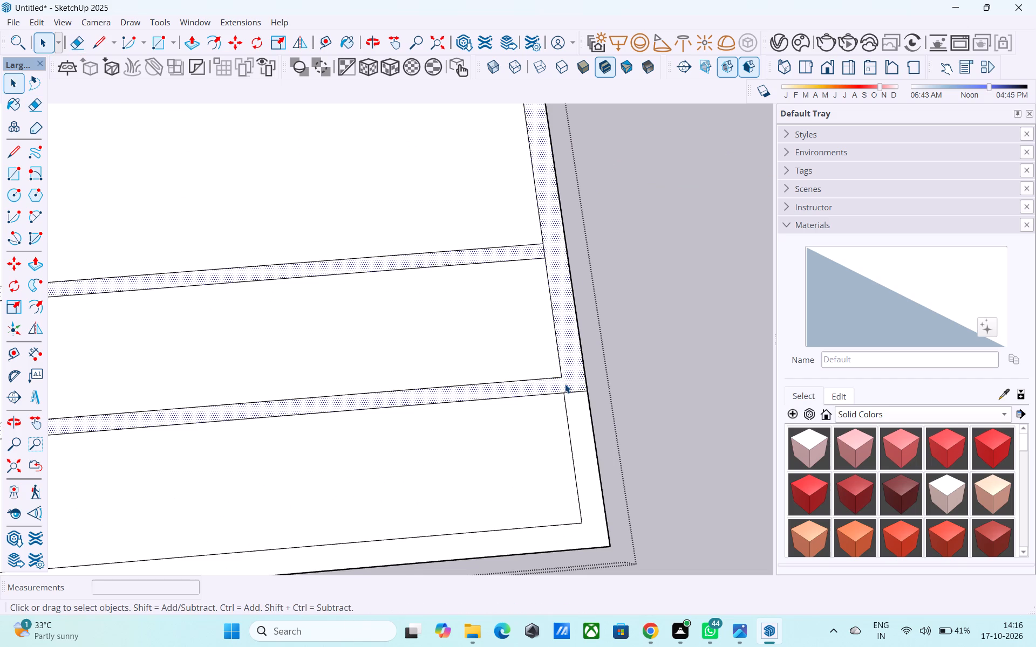
scroll(565, 384, down, 10)
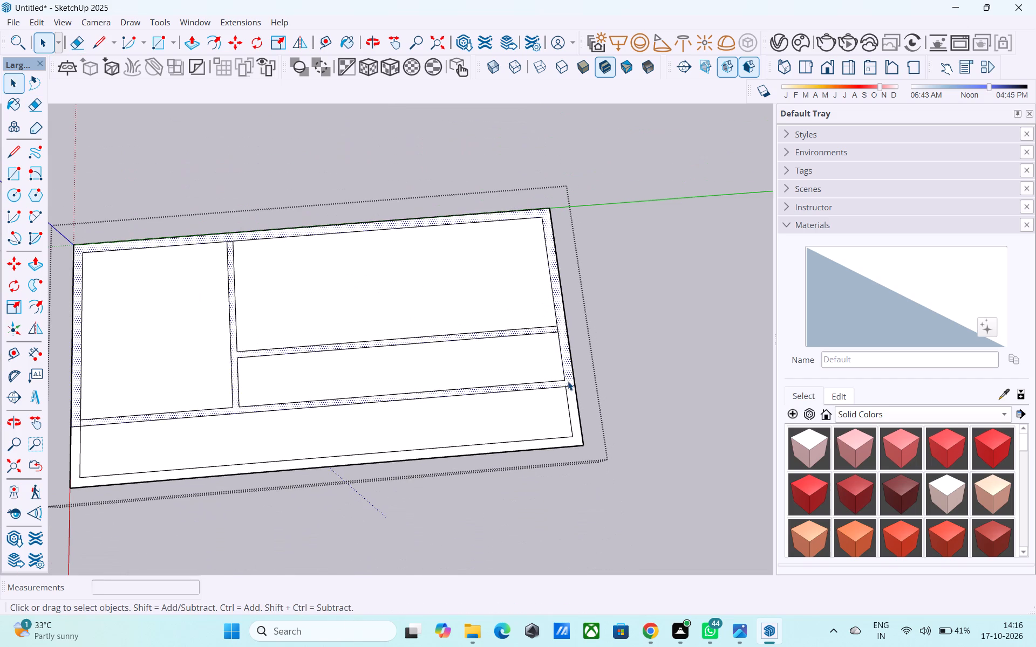
key(p)
click(568, 380)
middle_drag(571, 338, 578, 286)
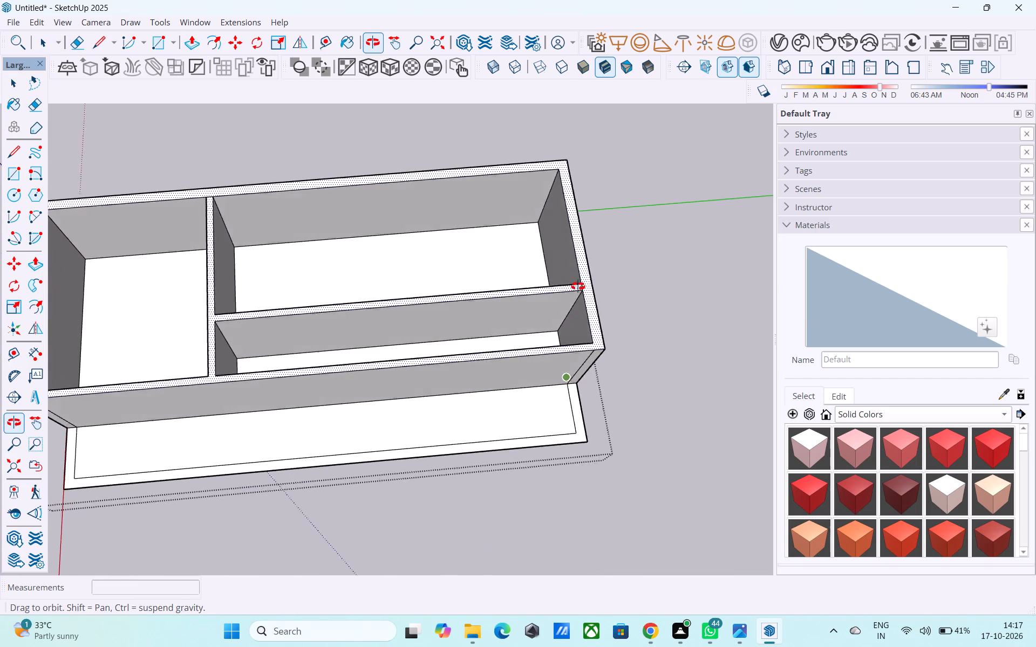
middle_drag(578, 286, 581, 269)
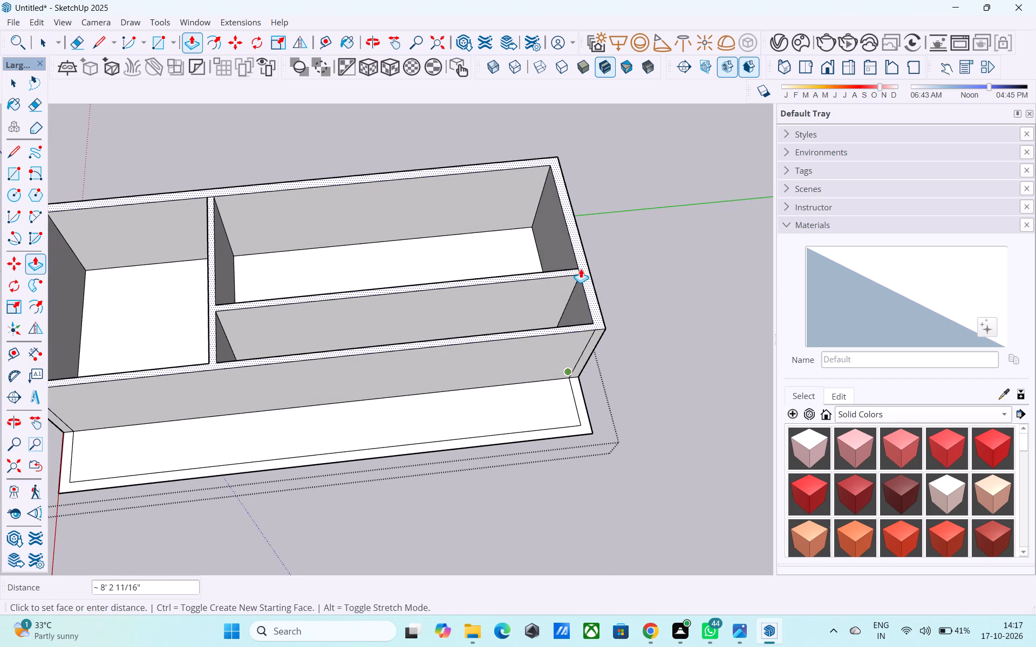
text(10')
key(Return)
key(space)
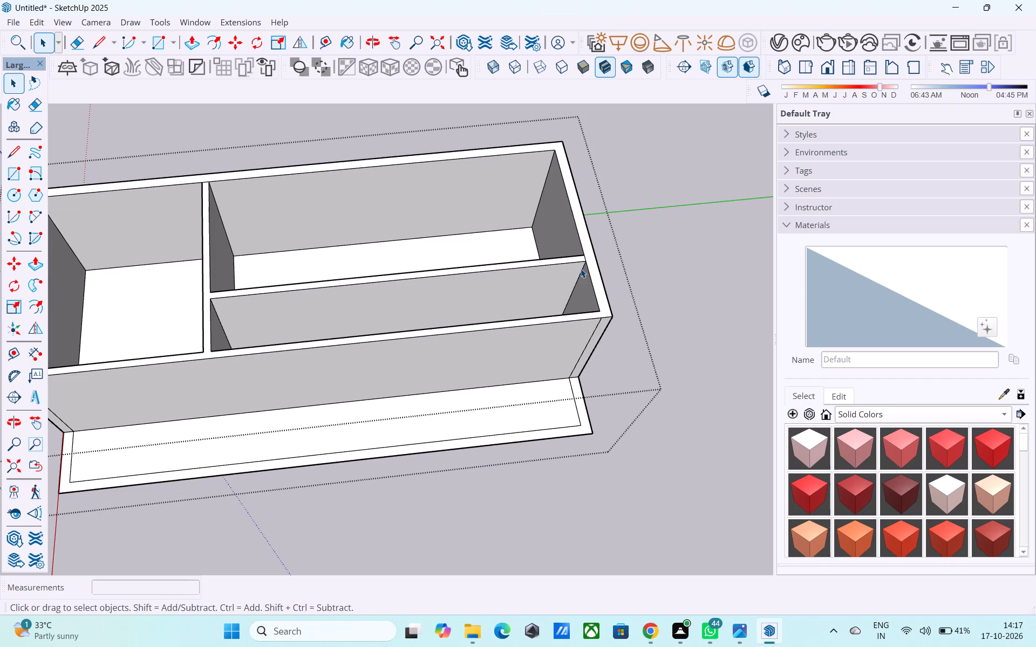
Examine the raised walls and partitions from several angles.
scroll(632, 250, down, 5)
middle_drag(617, 257, 627, 129)
middle_drag(483, 203, 475, 195)
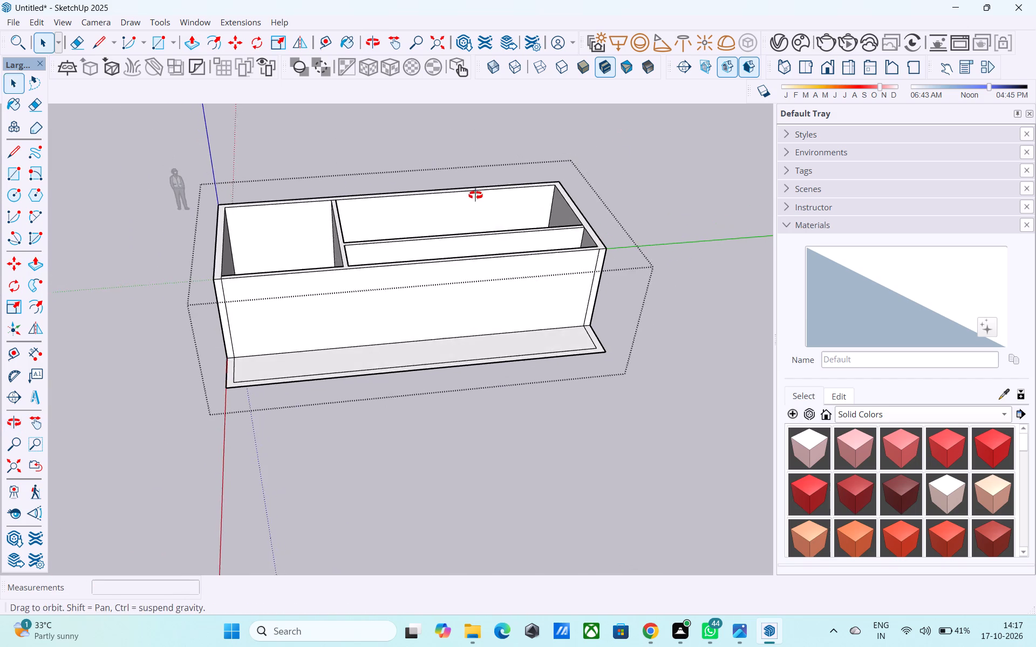
middle_drag(475, 195, 474, 170)
shift+middle_drag(458, 175, 610, 195)
shift+middle_drag(476, 286, 360, 336)
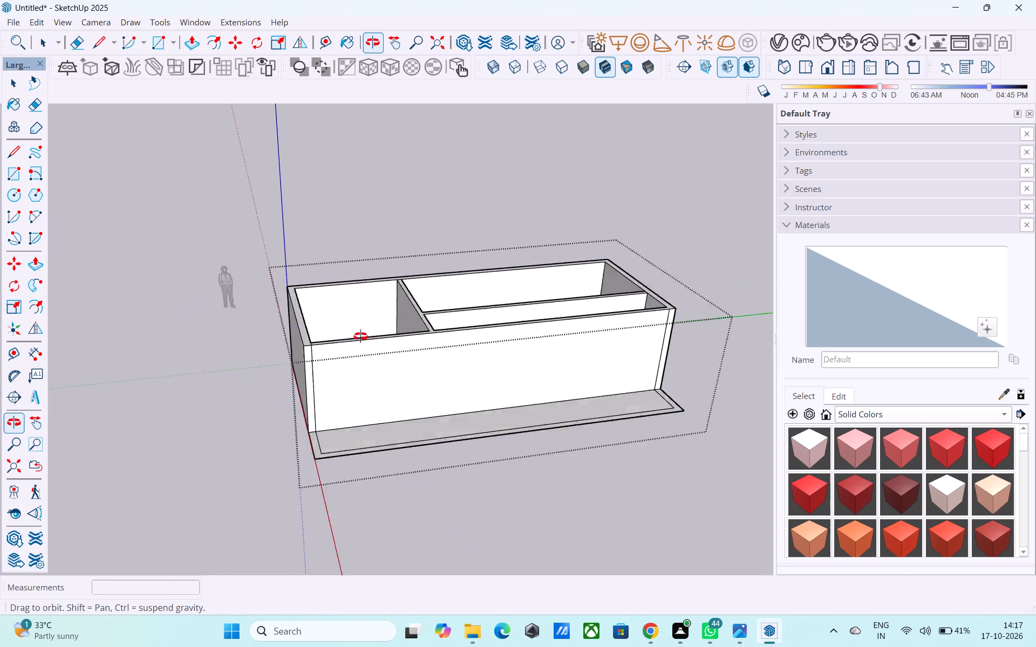
shift+middle_drag(360, 336, 350, 342)
shift+middle_drag(444, 356, 437, 244)
shift+middle_drag(449, 312, 434, 340)
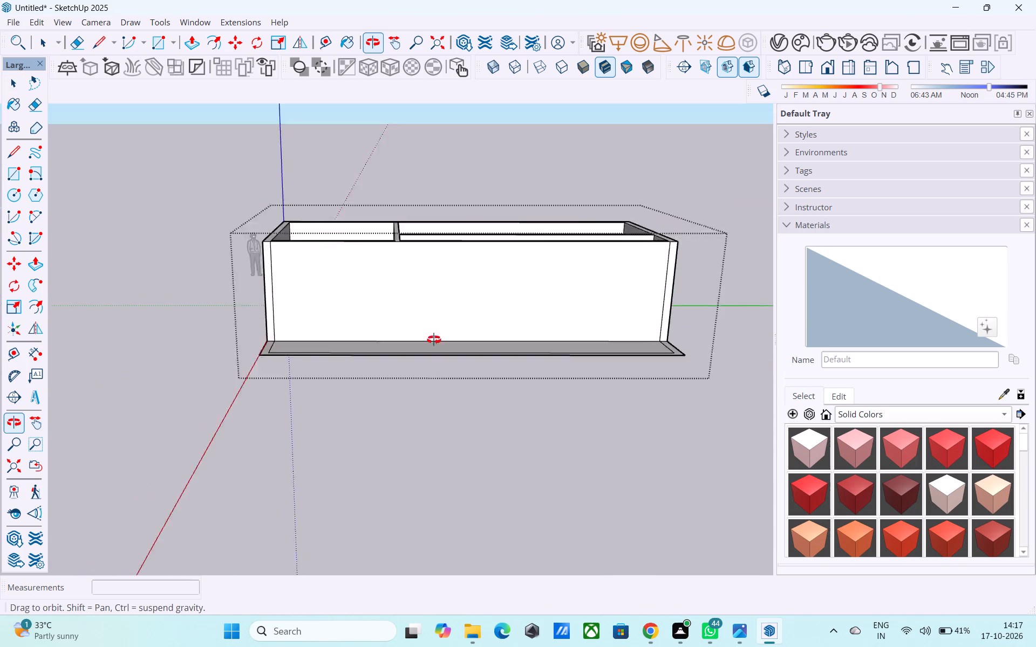
shift+middle_drag(434, 340, 415, 428)
Draw a 6" line across the top of the first long partition at its corner with the cross partition.
scroll(396, 374, up, 6)
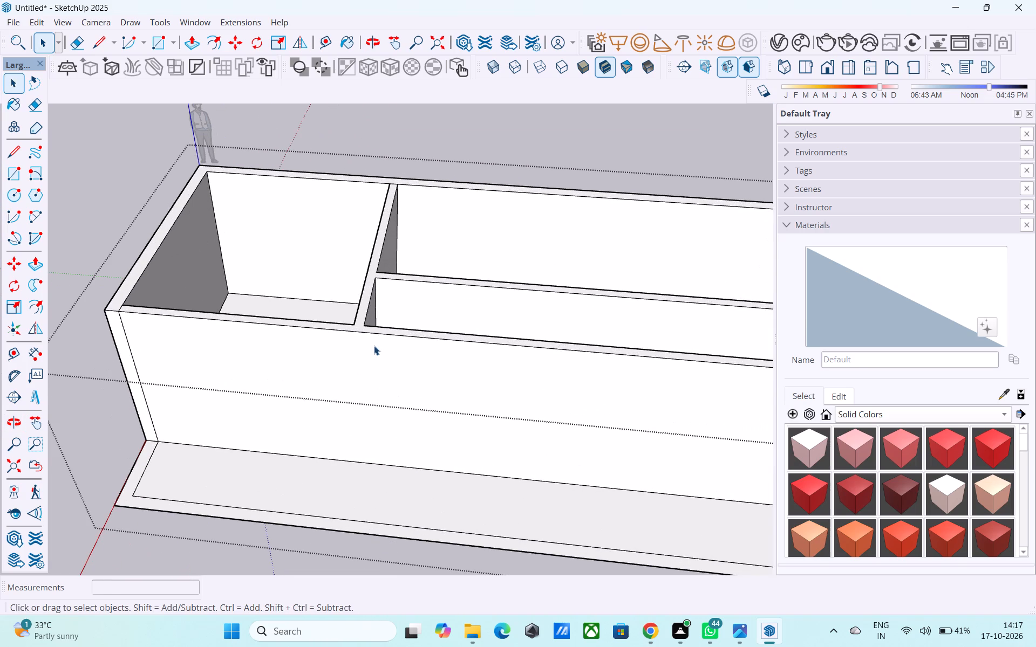
shift+middle_drag(374, 346, 368, 373)
key(l)
click(359, 356)
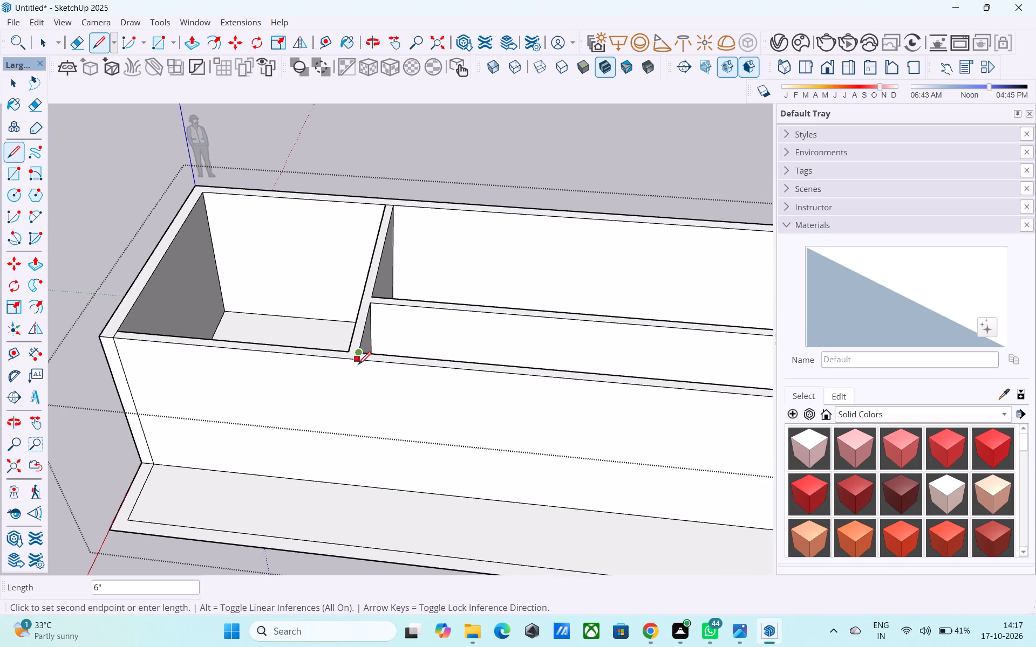
click(357, 366)
key(space)
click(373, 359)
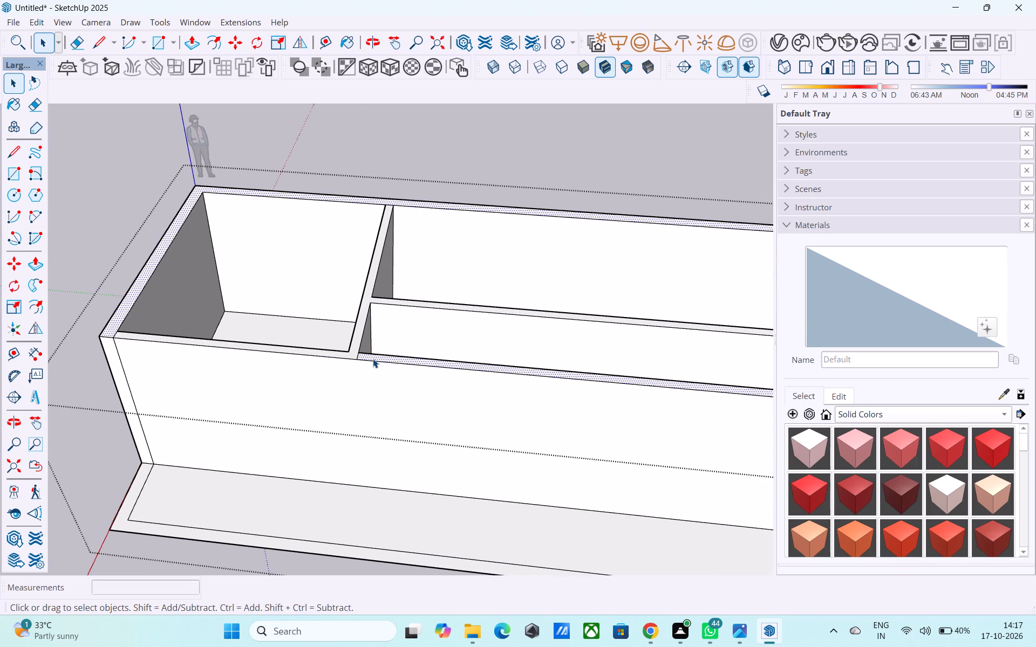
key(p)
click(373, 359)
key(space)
Draw a 9" line across the top of the short outer wall, continuing the second long partition's outer edge.
scroll(368, 437, down, 2)
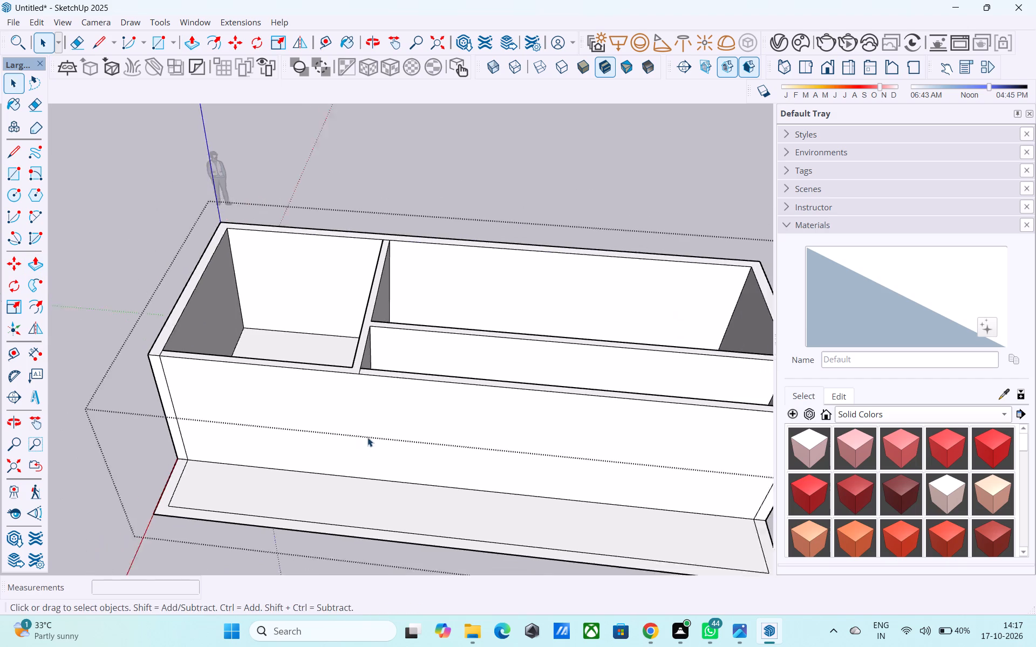
scroll(367, 437, down, 1)
middle_drag(367, 437, 268, 345)
shift+middle_drag(476, 371, 466, 395)
key(l)
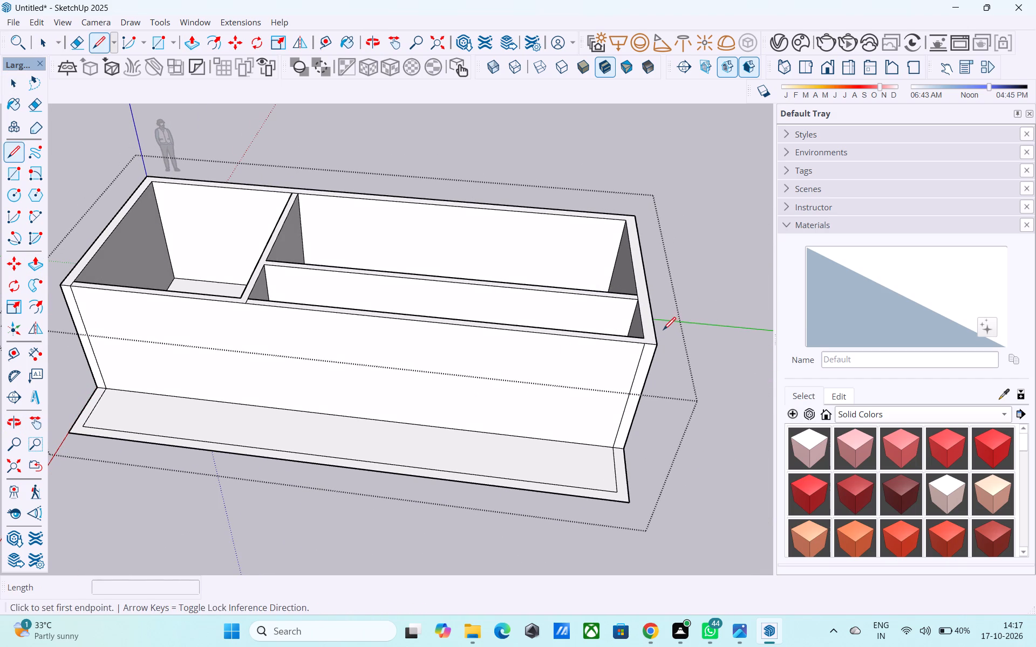
scroll(646, 306, up, 7)
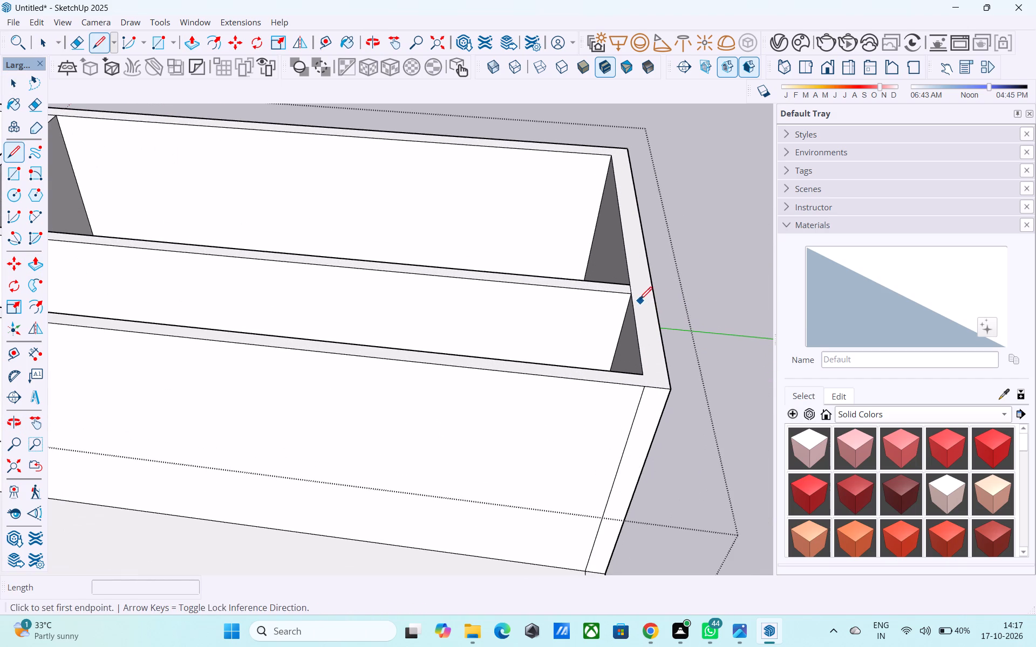
click(631, 293)
click(652, 297)
Push/Pull the separated top face of the first long partition and adjoining short outer wall down 10' to the floor.
scroll(653, 296, down, 11)
scroll(647, 316, up, 8)
key(space)
click(655, 316)
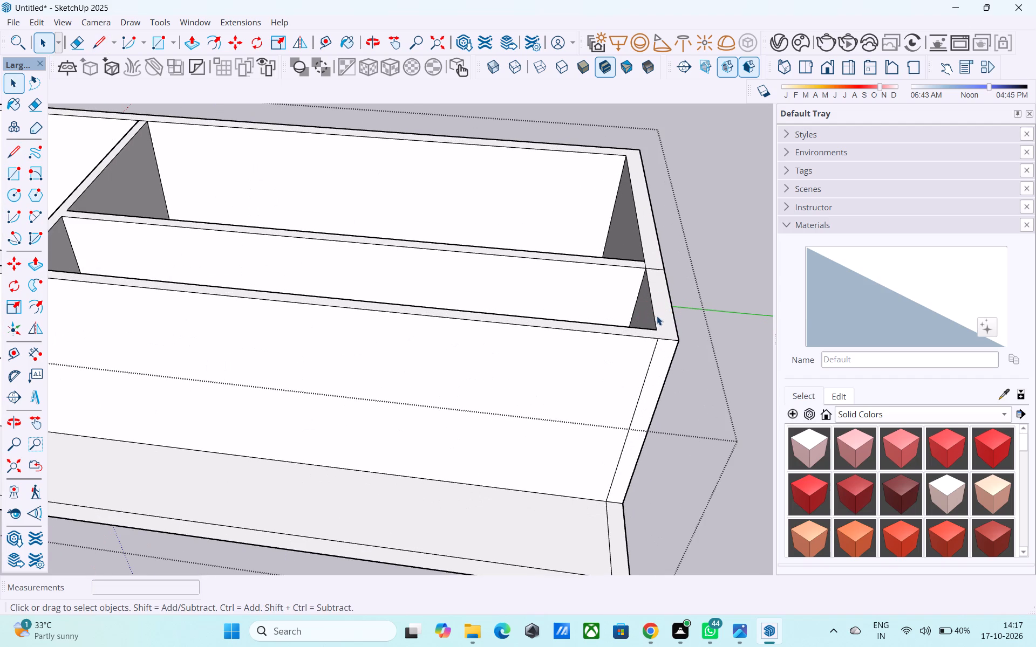
click(659, 313)
key(p)
click(659, 312)
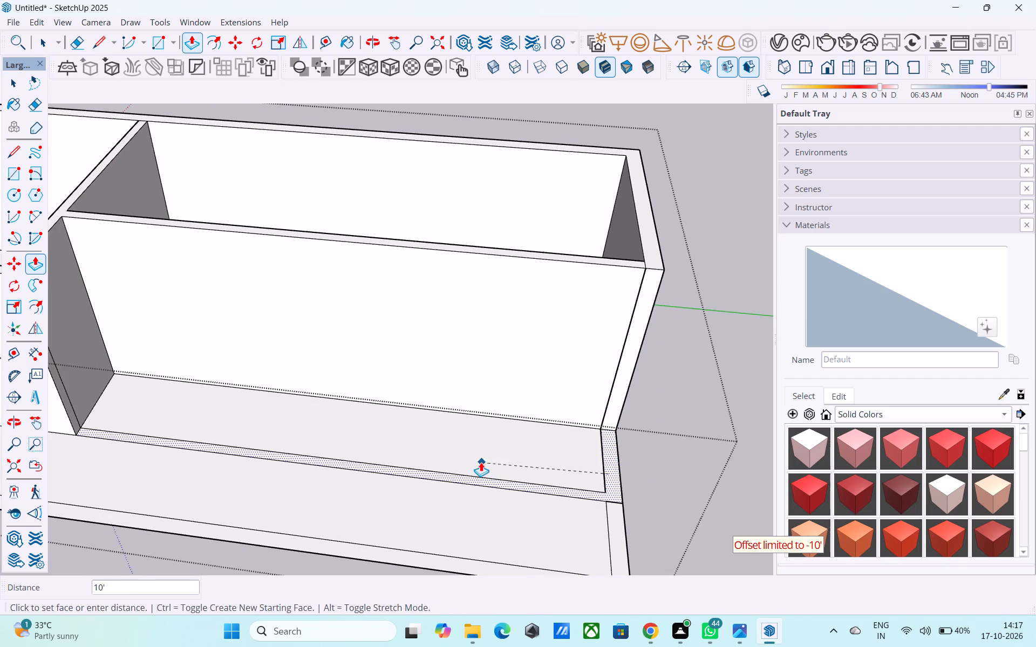
click(481, 462)
Examine the lowered wall section, its remaining floor outline and the adjoining walls from several angles.
scroll(481, 451, up, 1)
middle_drag(479, 448, 509, 415)
scroll(509, 415, down, 5)
shift+middle_drag(511, 413, 650, 401)
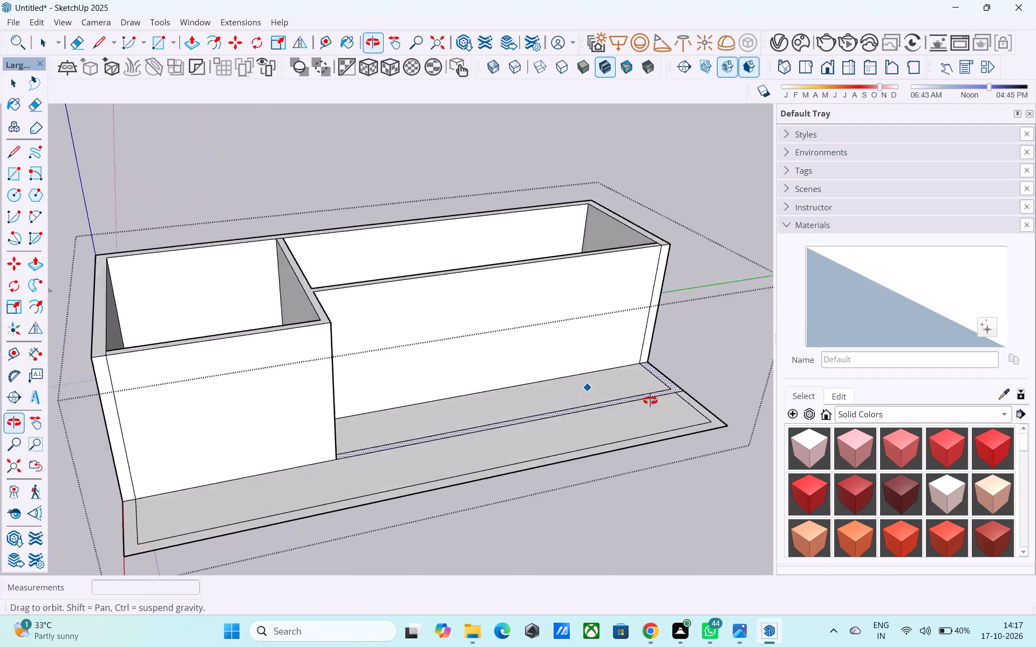
shift+middle_drag(650, 401, 253, 419)
shift+middle_drag(275, 408, 617, 375)
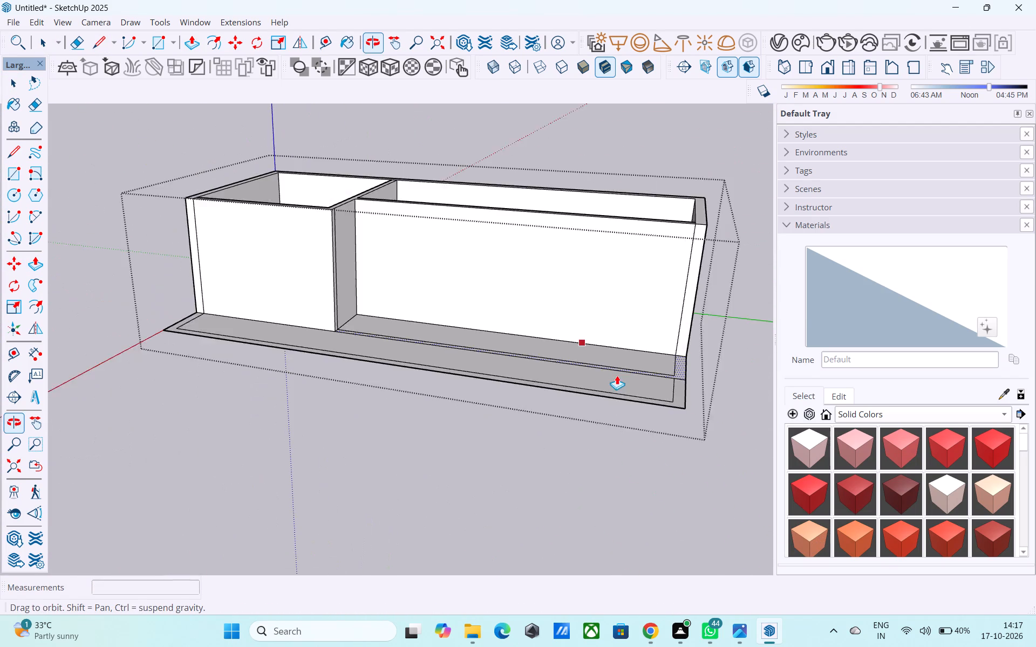
middle_drag(475, 390, 297, 394)
shift+middle_drag(372, 378, 414, 396)
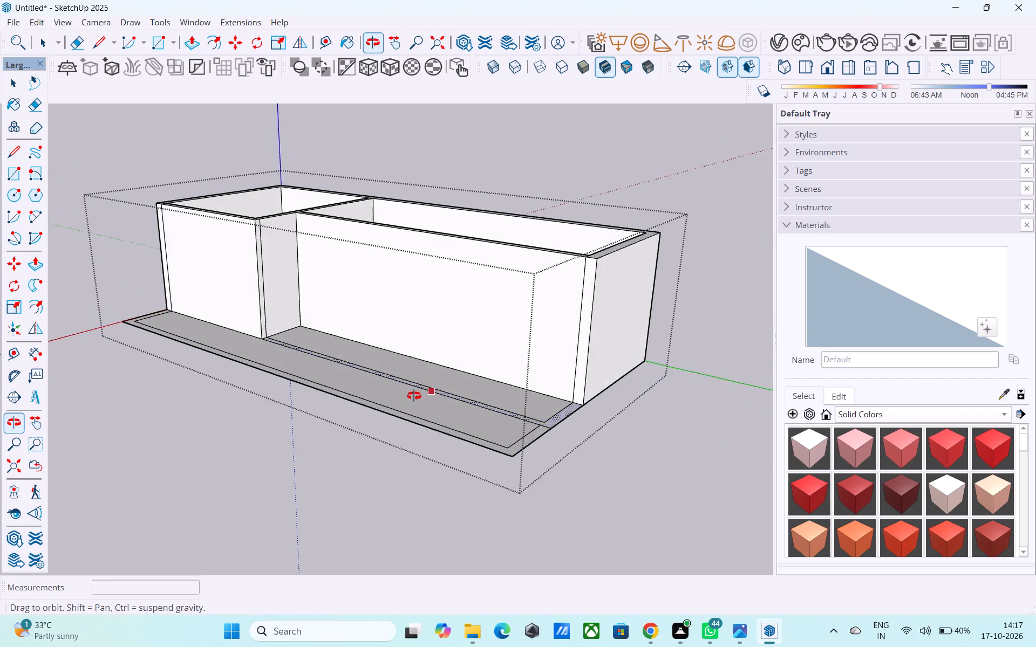
shift+middle_drag(414, 396, 424, 393)
shift+middle_drag(424, 391, 561, 386)
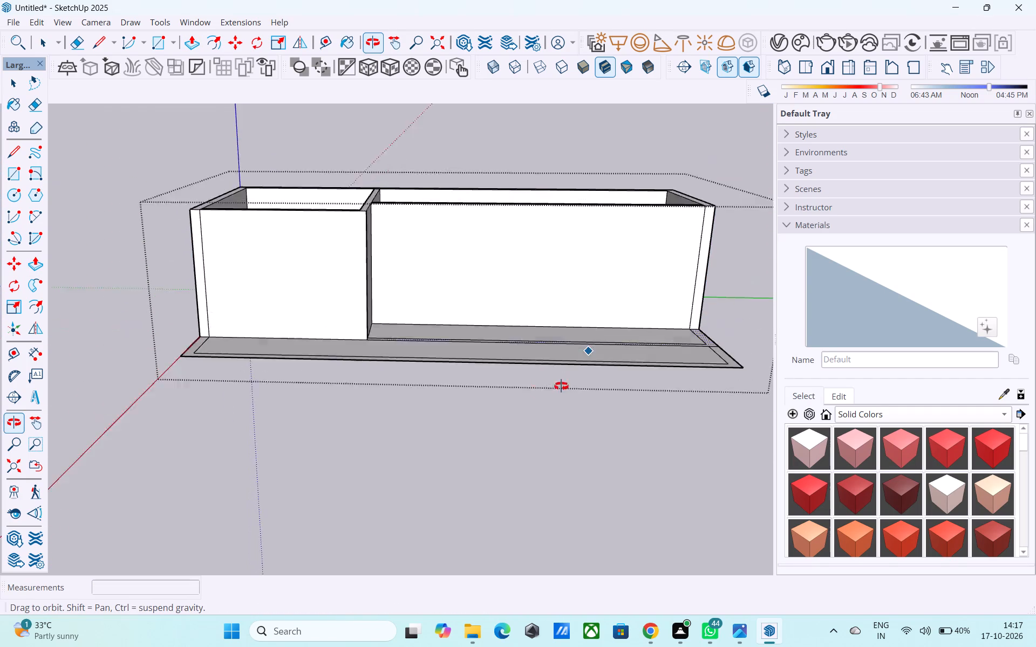
shift+middle_drag(561, 386, 556, 424)
shift+middle_drag(559, 403, 530, 386)
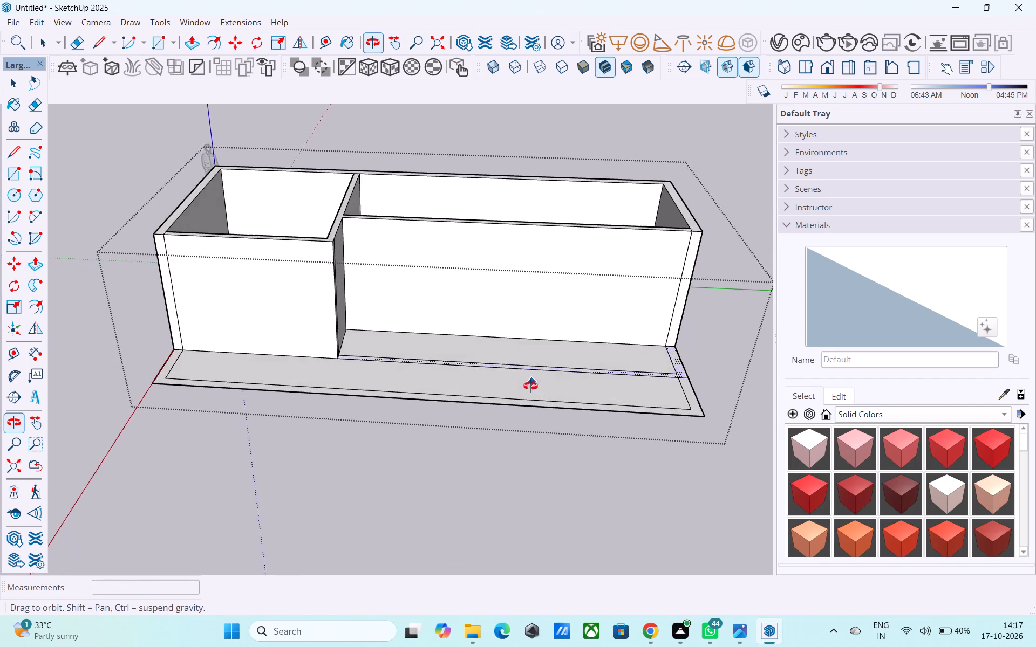
shift+middle_drag(530, 386, 523, 443)
shift+middle_drag(518, 360, 690, 338)
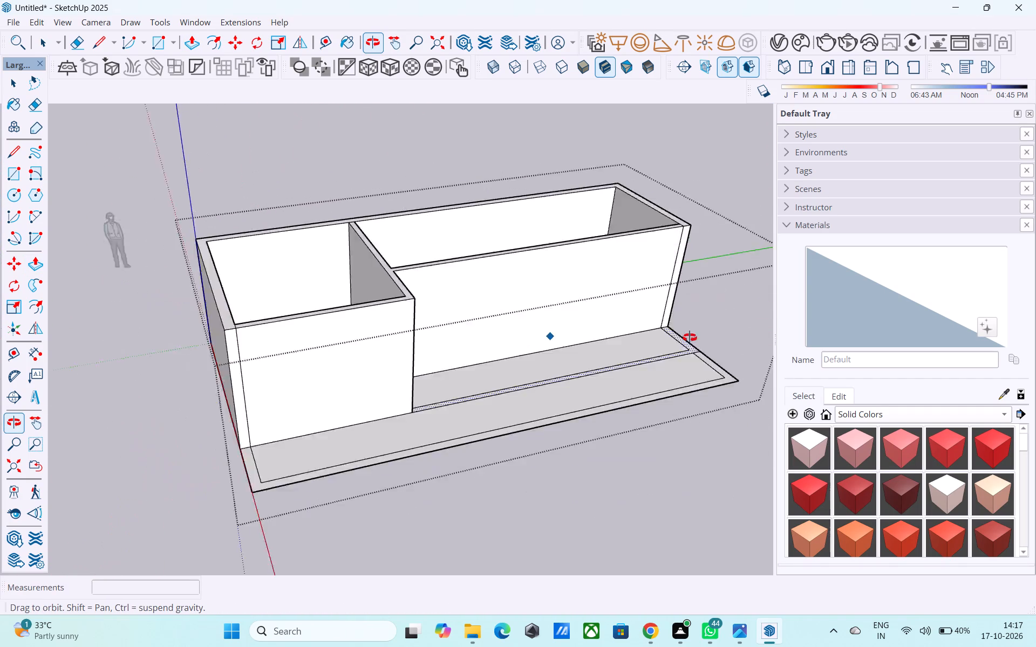
shift+middle_drag(690, 338, 517, 283)
key(space)
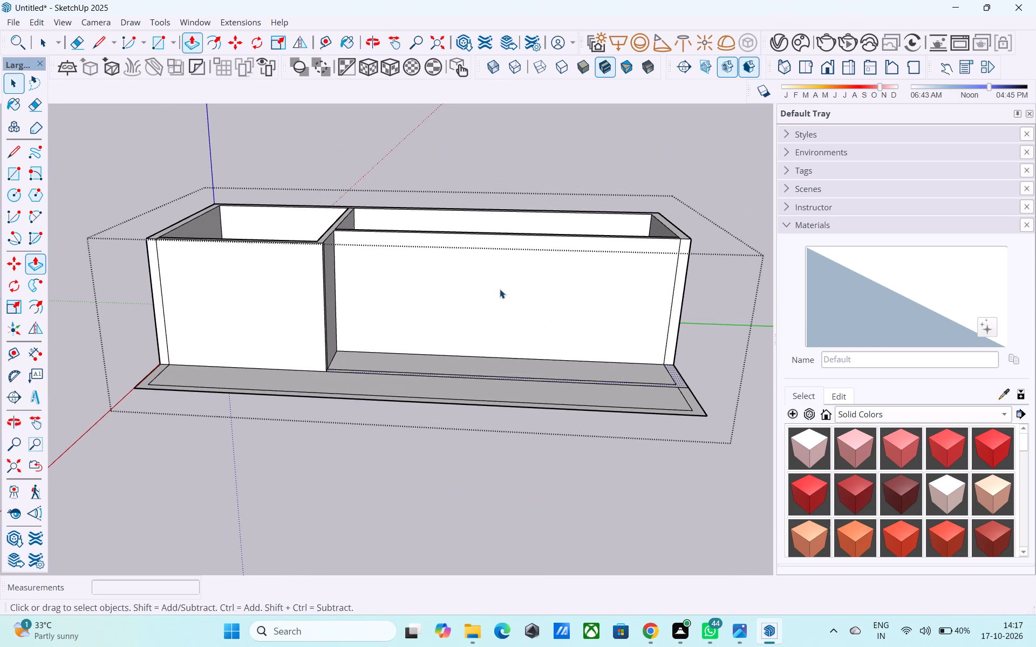
middle_drag(490, 284, 487, 245)
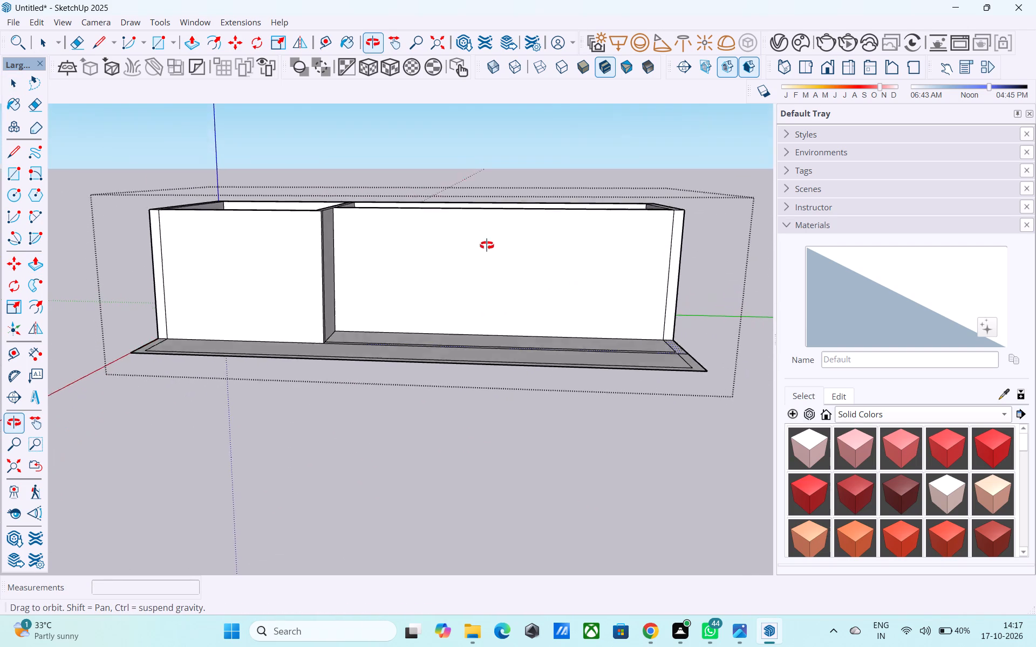
middle_drag(487, 245, 484, 388)
scroll(53, 448, up, 2)
scroll(338, 409, down, 4)
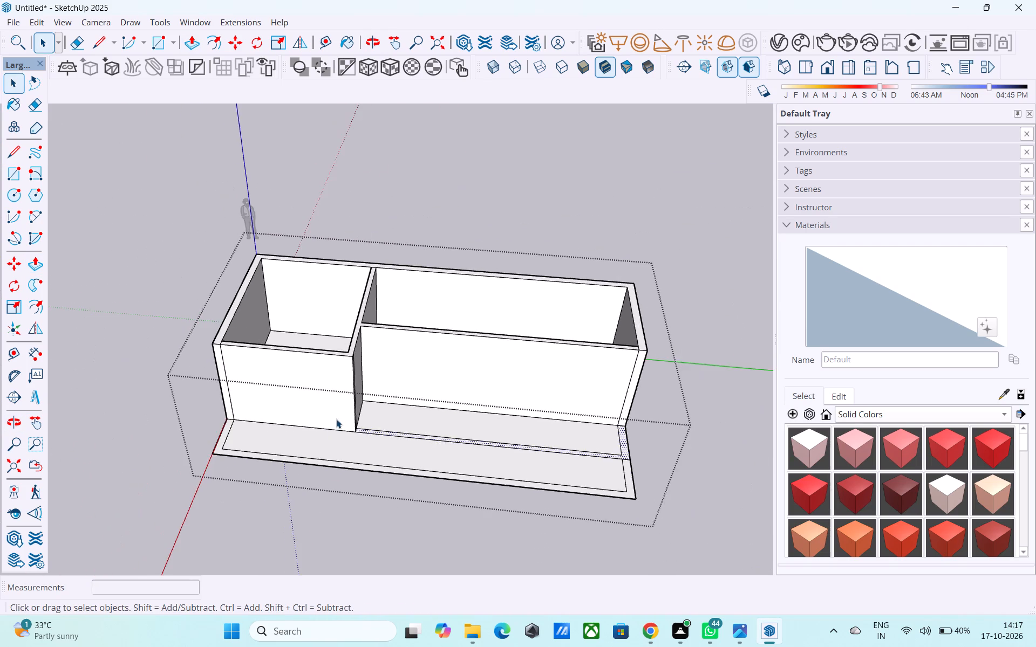
Draw a line along the short outer wall's inner edge to bridge the lowered partition's two footprint lines.
scroll(268, 474, up, 8)
click(220, 435)
scroll(215, 437, down, 3)
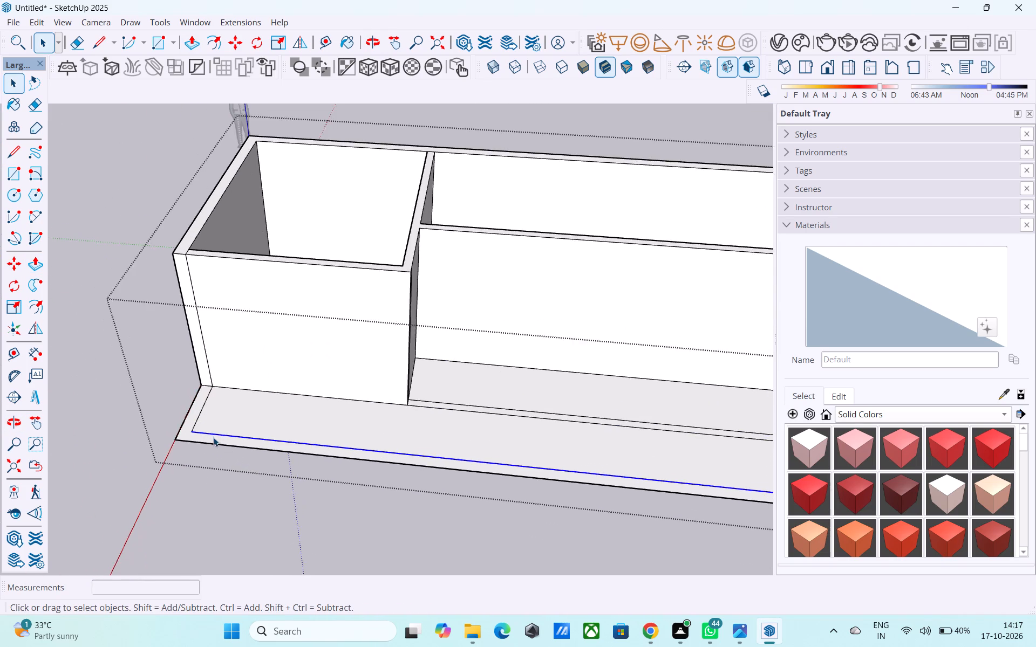
click(212, 438)
scroll(210, 439, down, 4)
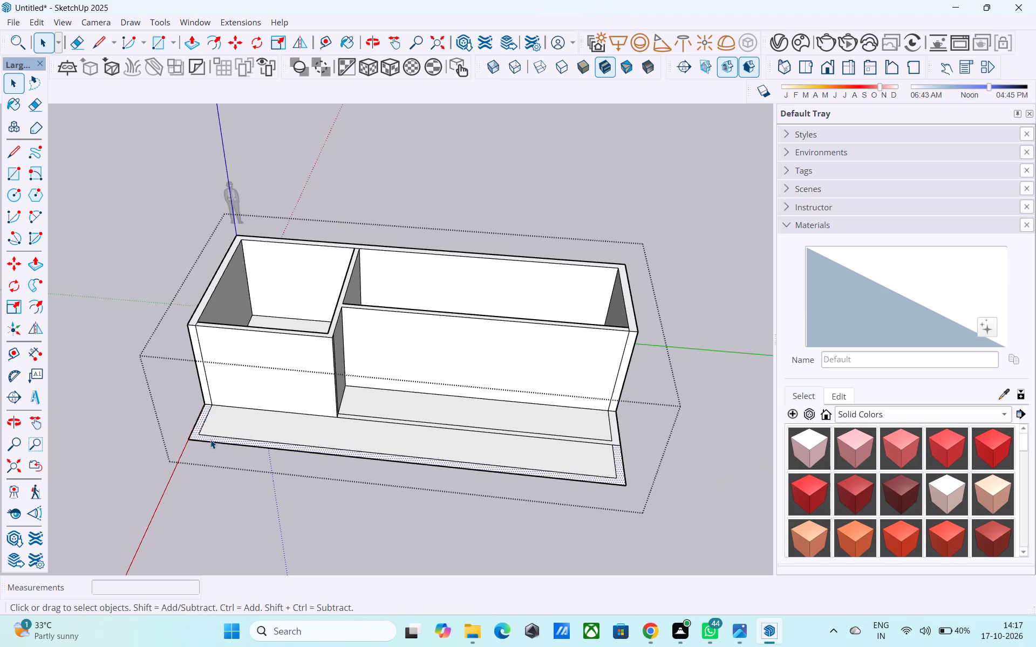
key(l)
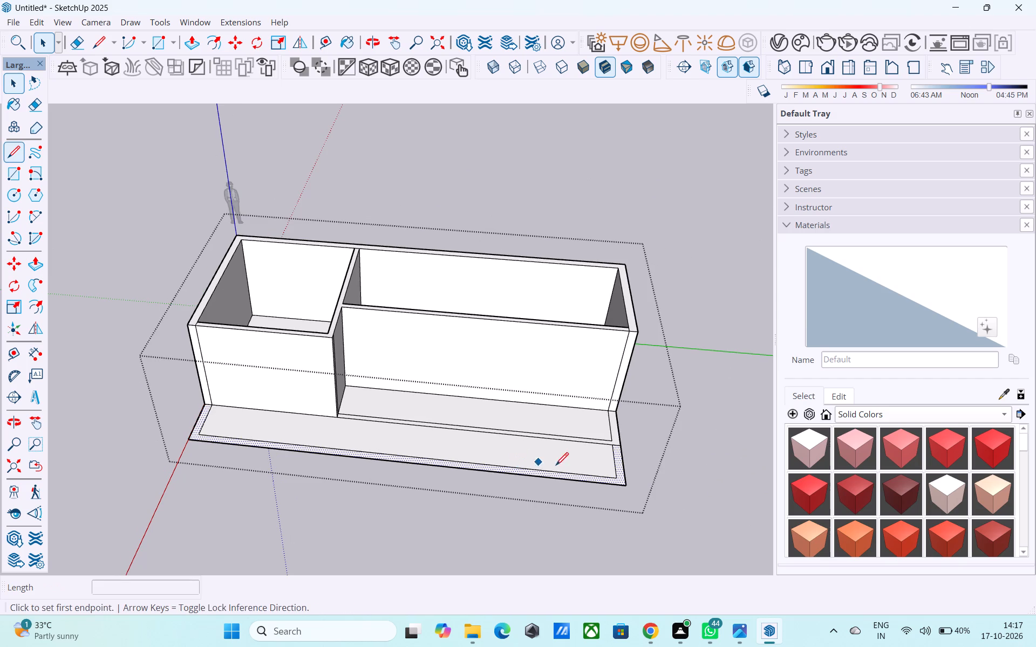
scroll(622, 439, up, 7)
click(602, 435)
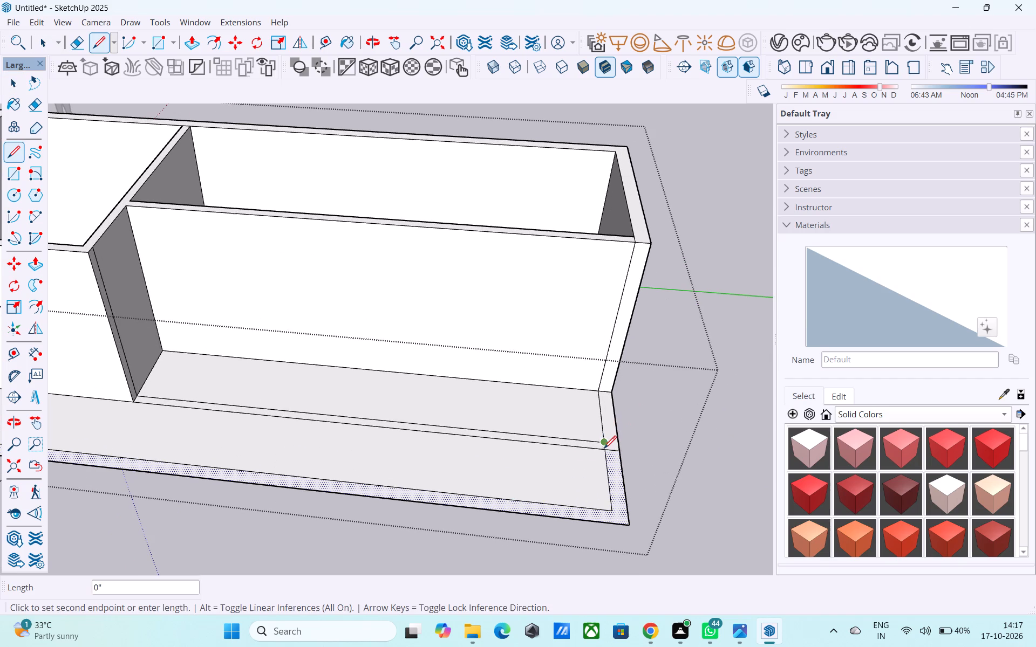
click(604, 454)
Erase the lowered partition's two footprint lines and the short line crossing the outer wall strip.
key(e)
drag(580, 431, 572, 455)
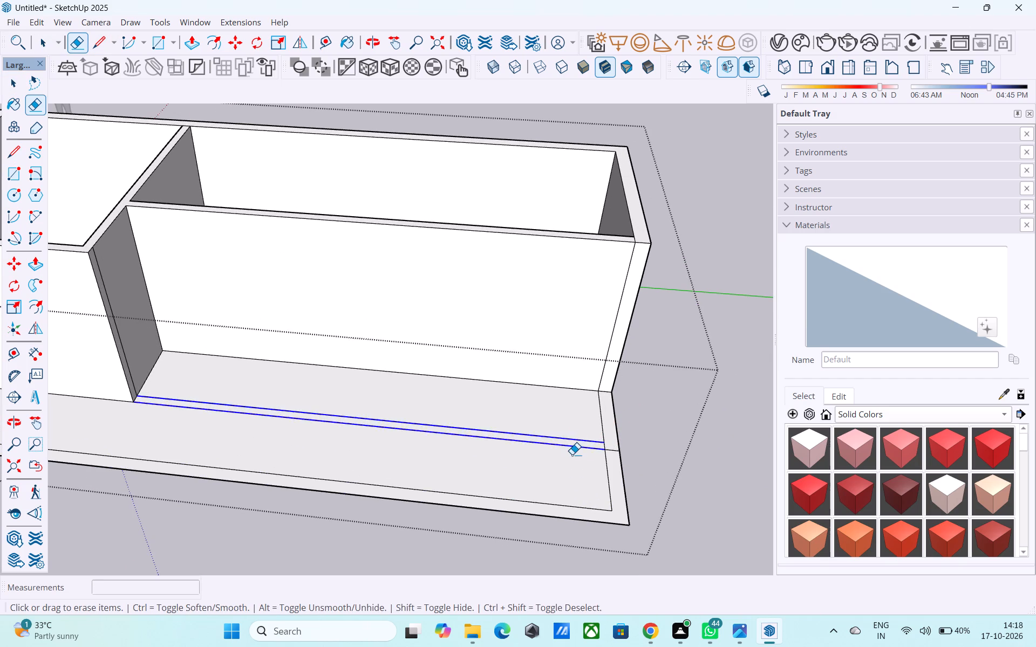
drag(572, 455, 572, 455)
drag(613, 450, 613, 455)
Push/Pull the outer wall strip around the open front area up 6'.
scroll(615, 463, down, 6)
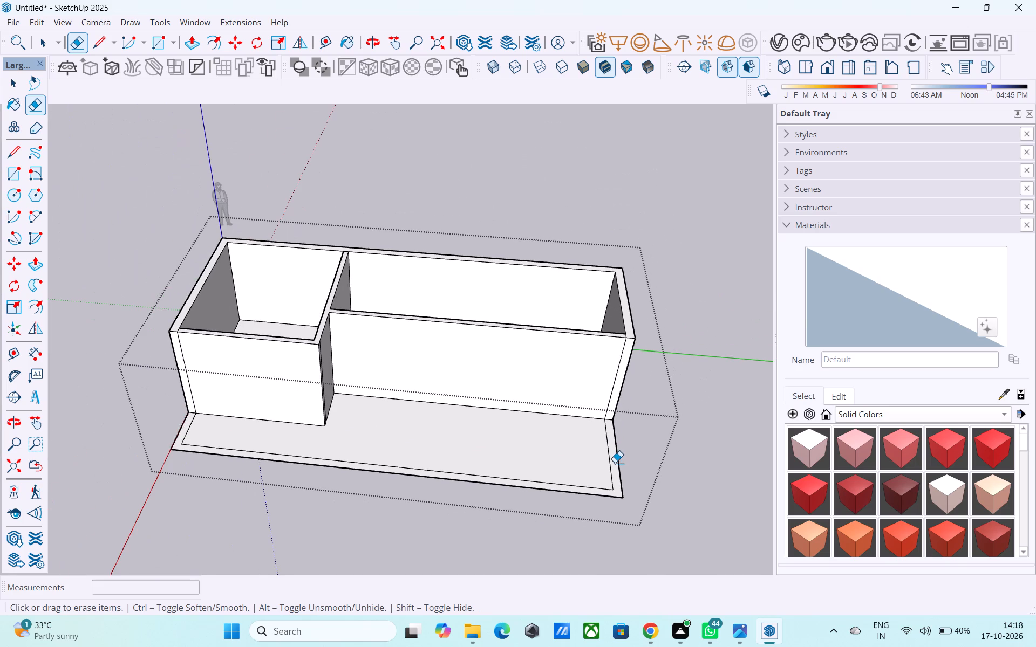
key(space)
click(614, 462)
key(p)
click(614, 461)
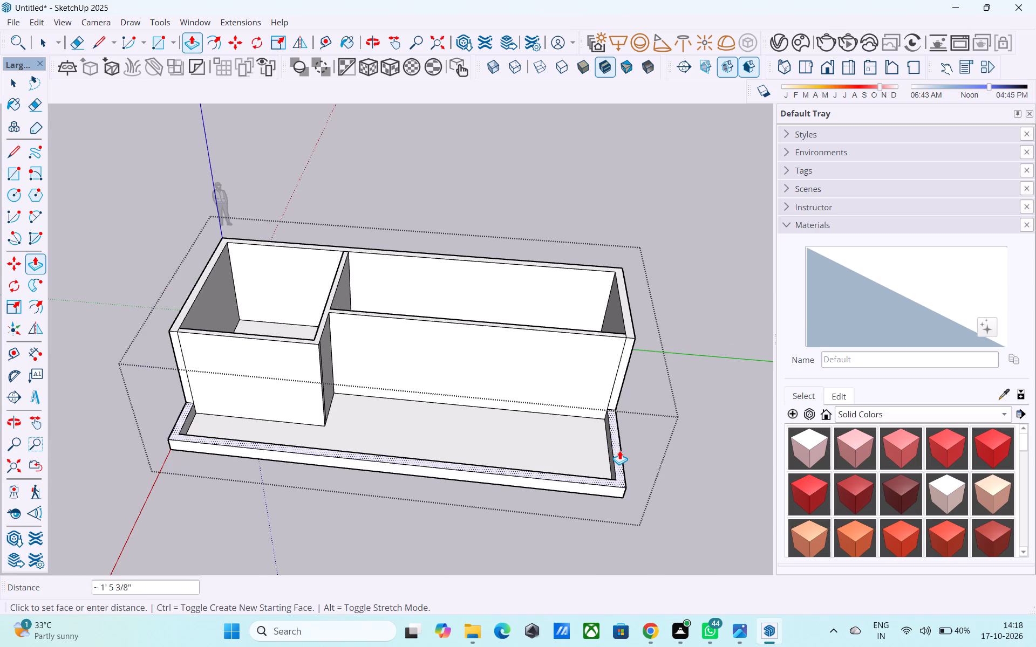
text(6')
key(Return)
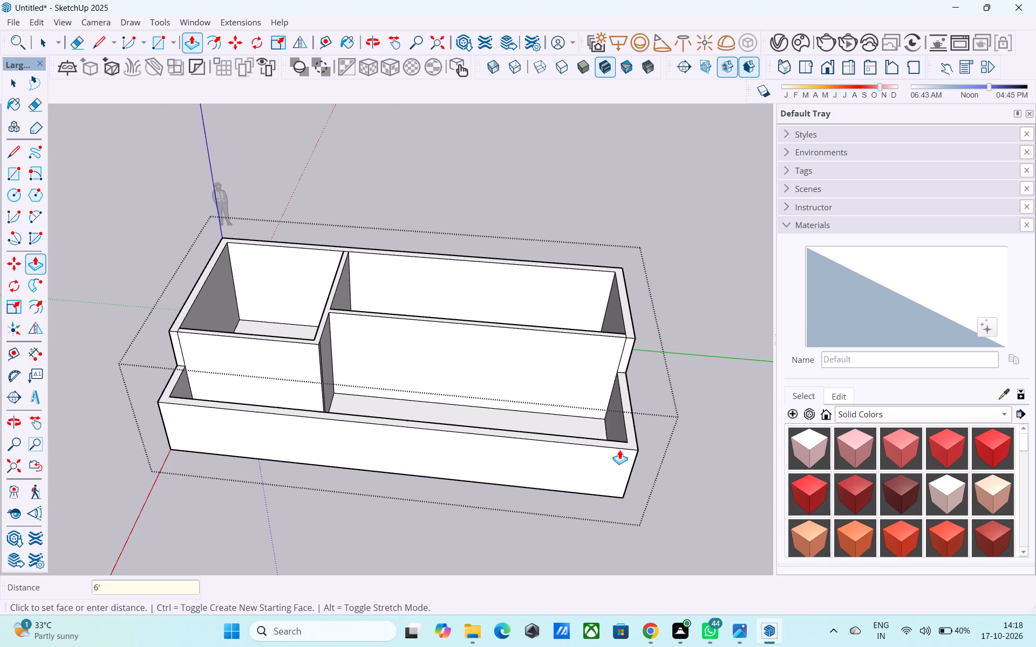
Draw a short line across the top of the 6' front wall, from its inner corner at the far end to the outer edge.
key(space)
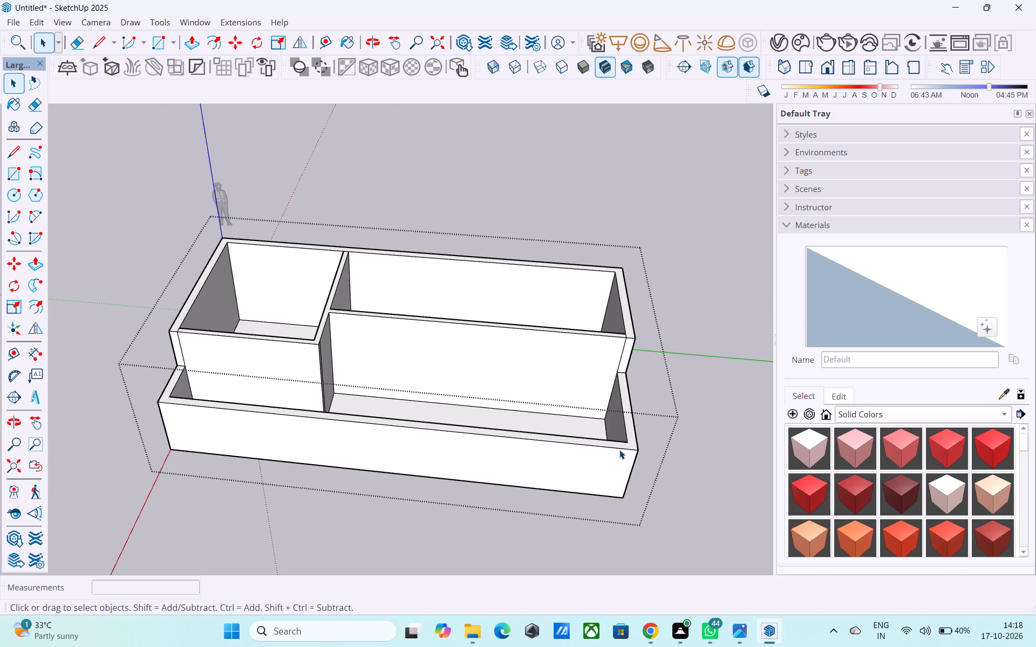
key(l)
scroll(626, 438, up, 1)
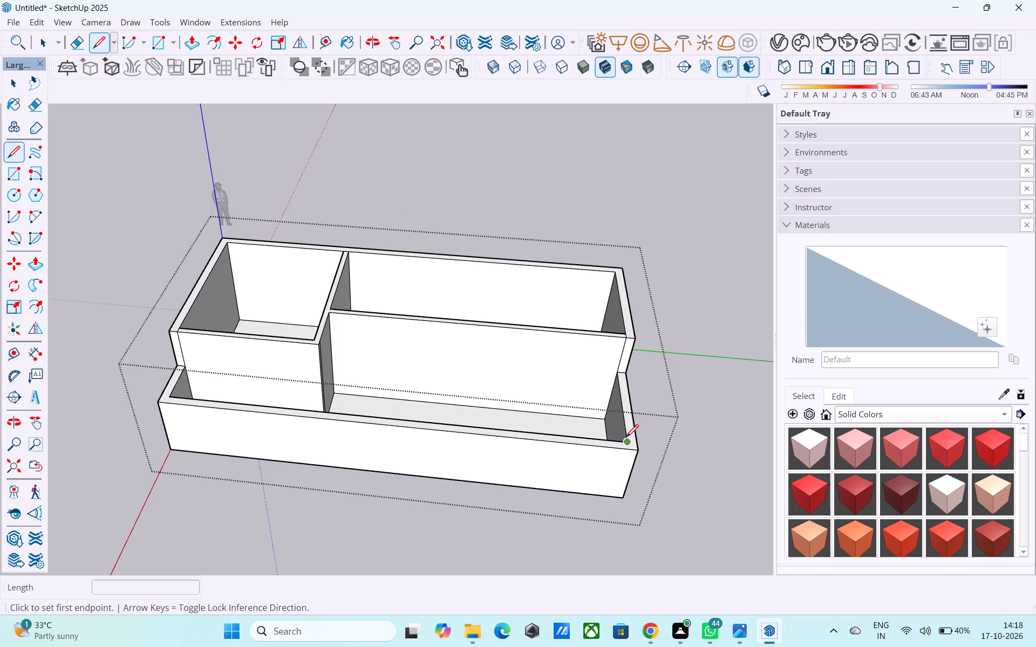
click(627, 442)
click(630, 453)
Copy the short crossing line 14' along the top of the front wall.
scroll(626, 451, up, 5)
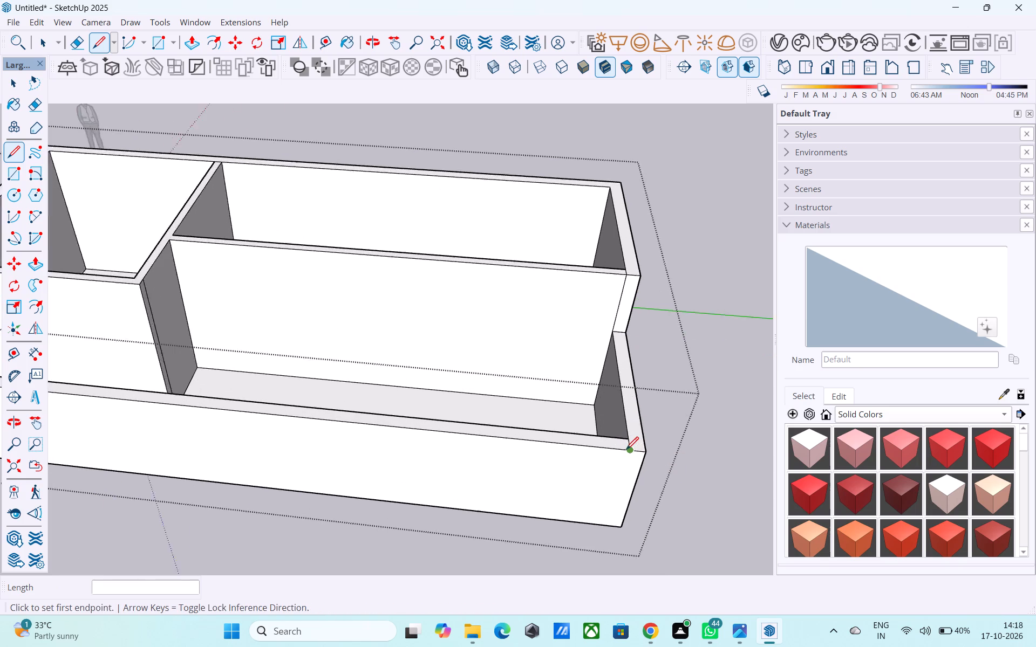
scroll(626, 451, up, 3)
key(space)
key(space)
click(630, 443)
key(m)
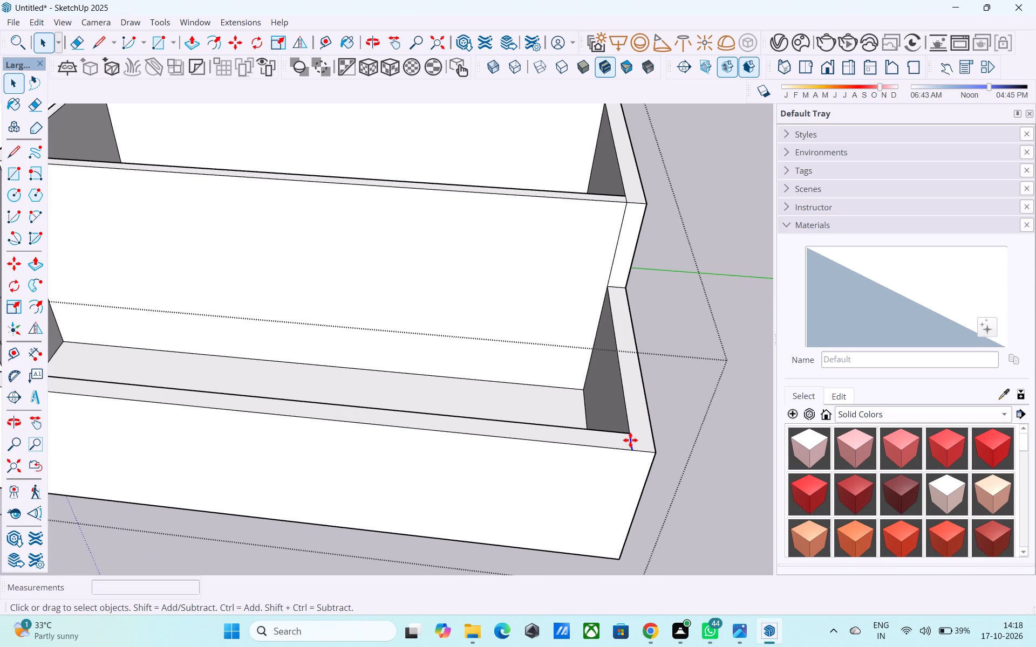
click(633, 451)
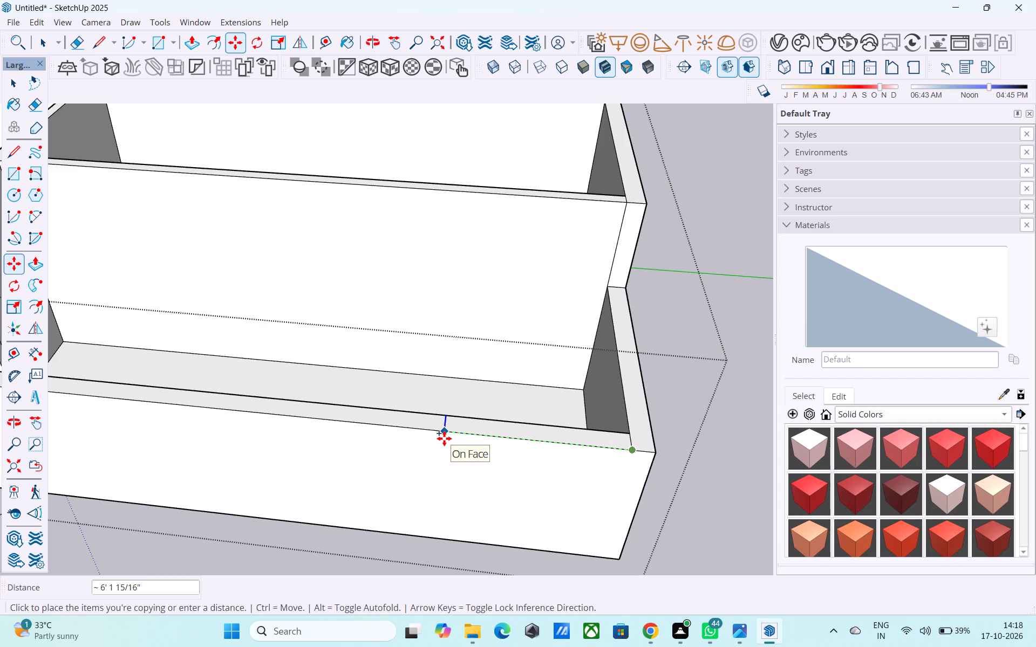
key(1)
text(4')
key(Return)
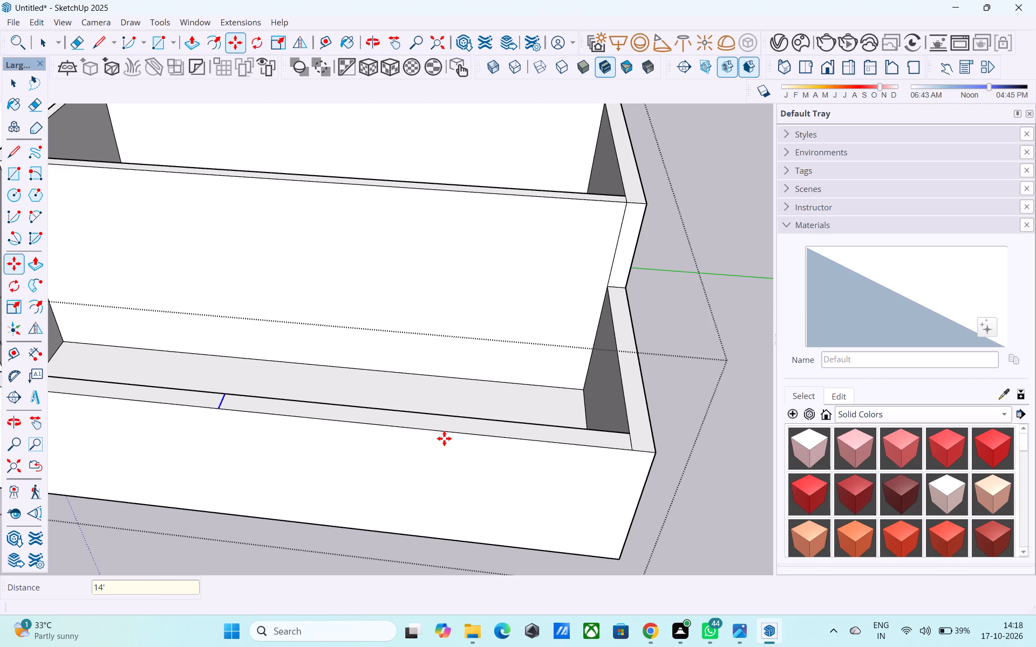
Push/Pull the 14' section of the front wall's top face down 6' to open a gap.
key(space)
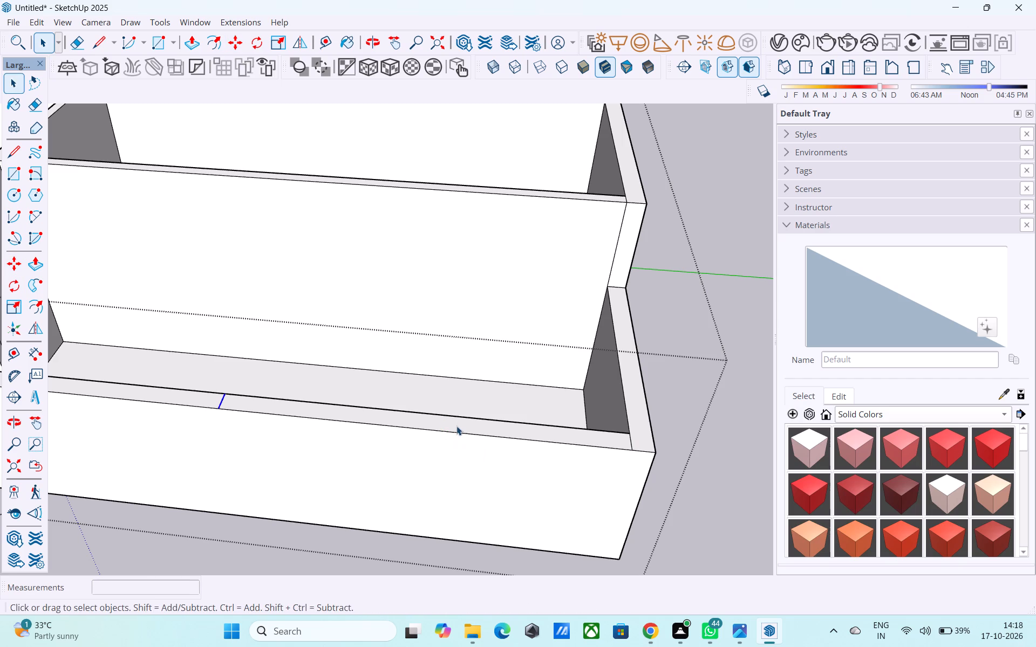
click(456, 426)
key(p)
click(456, 426)
scroll(460, 445, down, 7)
scroll(435, 375, down, 5)
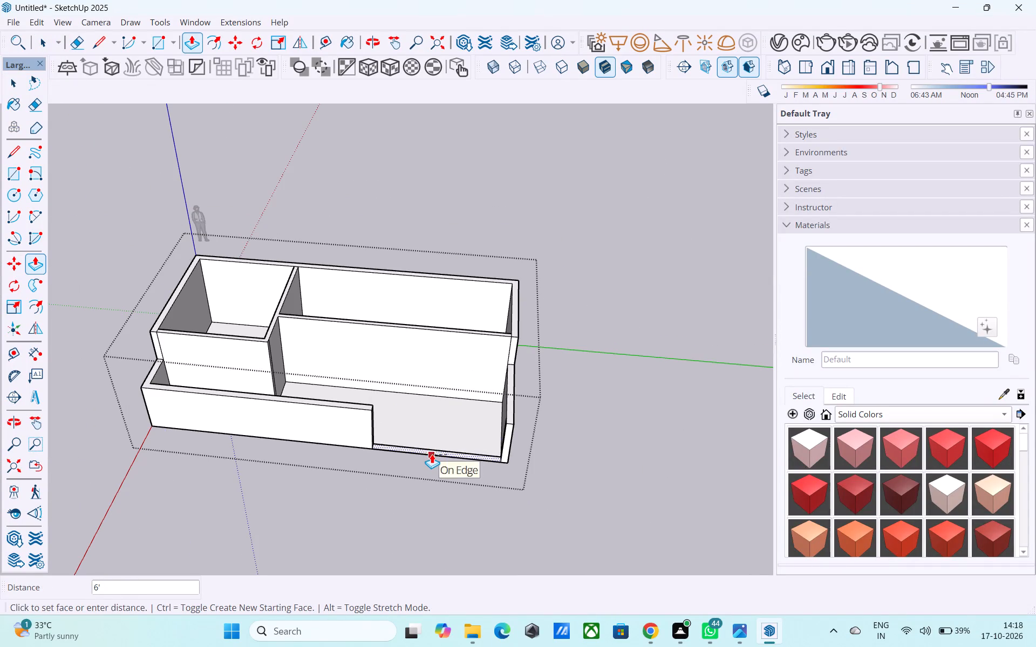
click(432, 454)
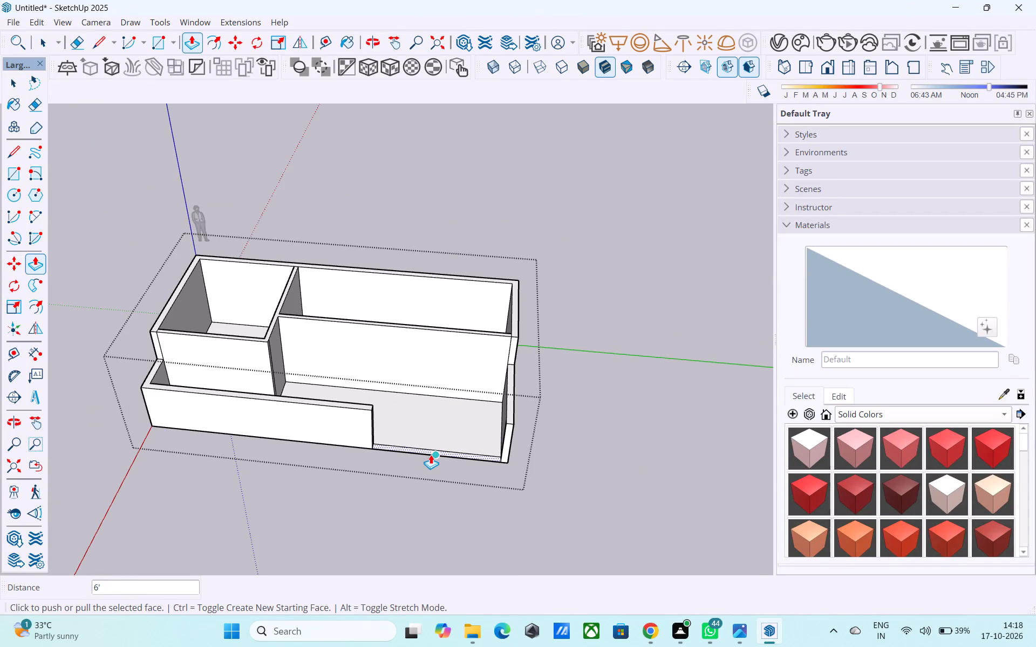
Erase the leftover vertical line on the side wall and the wall footprint line along the floor at the front opening.
middle_drag(416, 511, 417, 511)
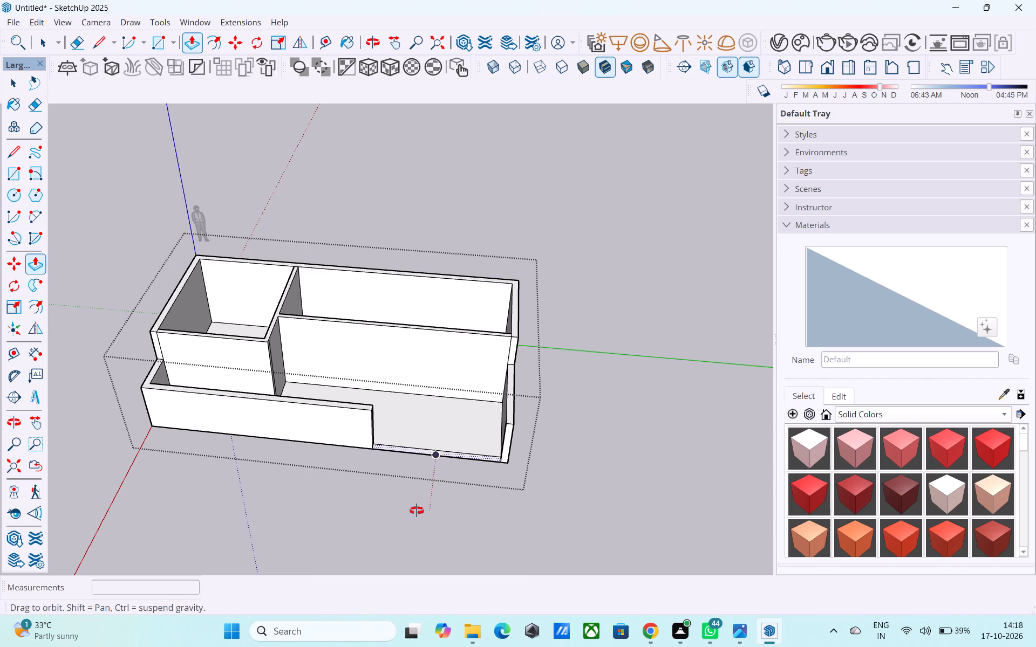
middle_drag(417, 511, 458, 473)
key(space)
scroll(458, 475, up, 1)
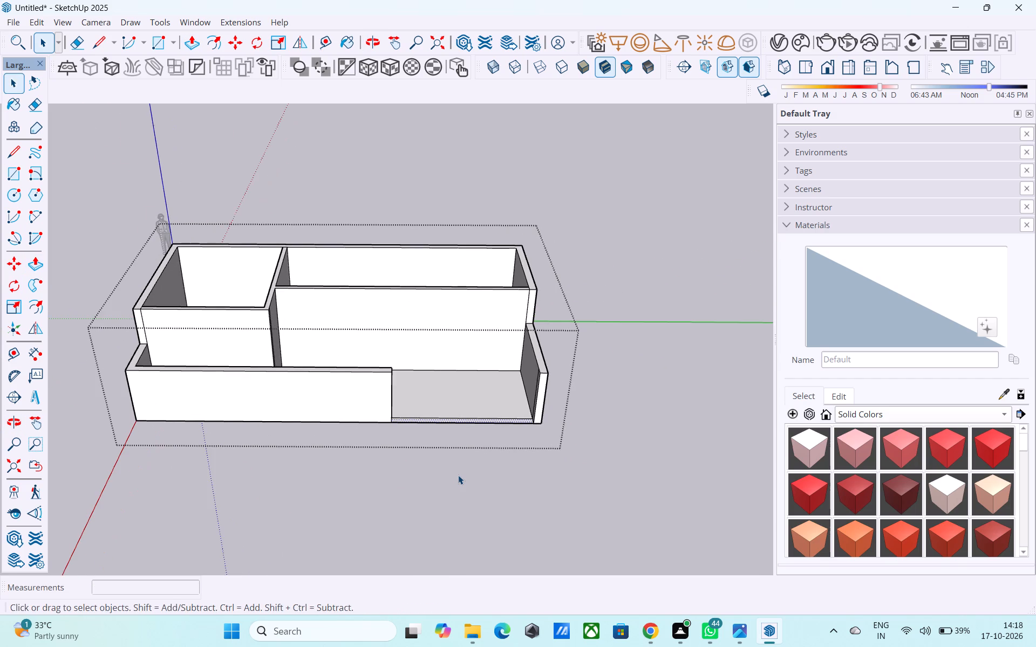
scroll(458, 475, up, 3)
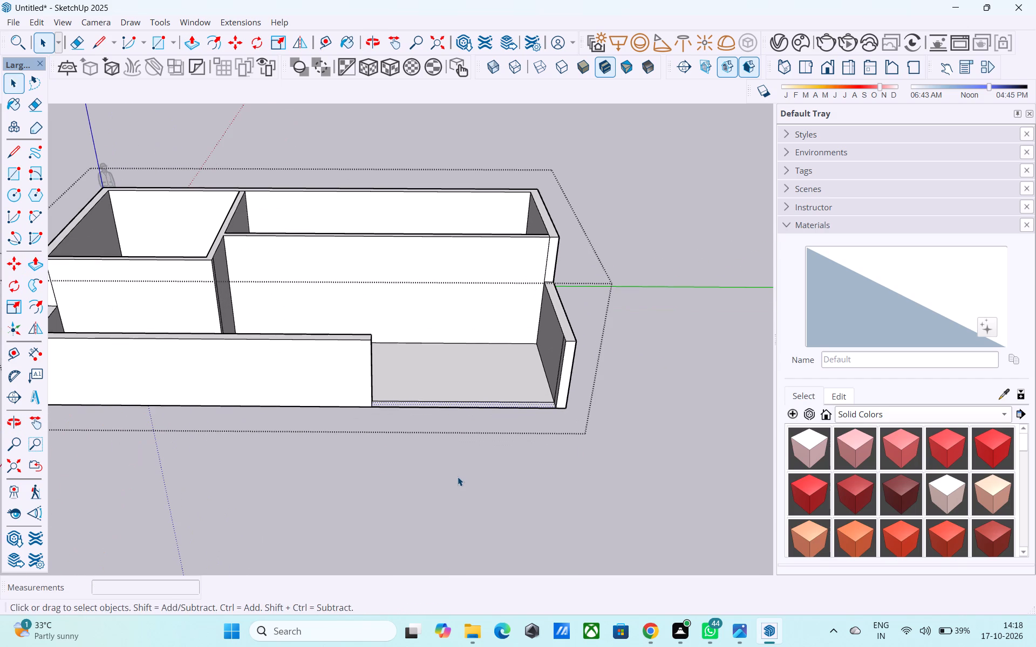
scroll(458, 477, down, 2)
shift+middle_drag(458, 477, 493, 485)
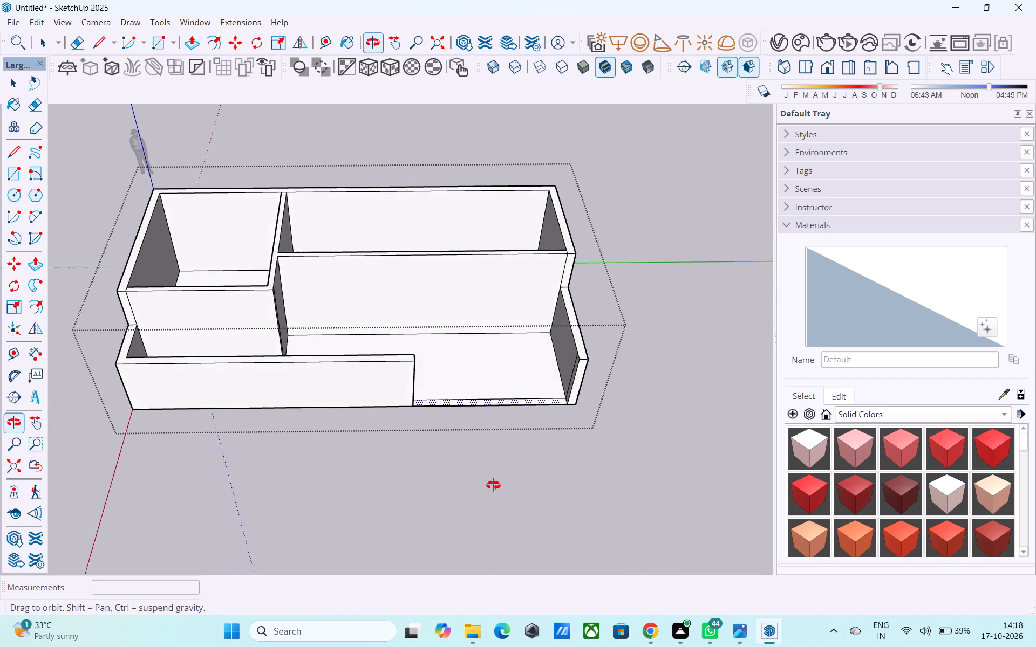
shift+middle_drag(493, 485, 496, 495)
scroll(565, 374, up, 6)
key(e)
scroll(581, 378, up, 7)
drag(581, 378, 573, 373)
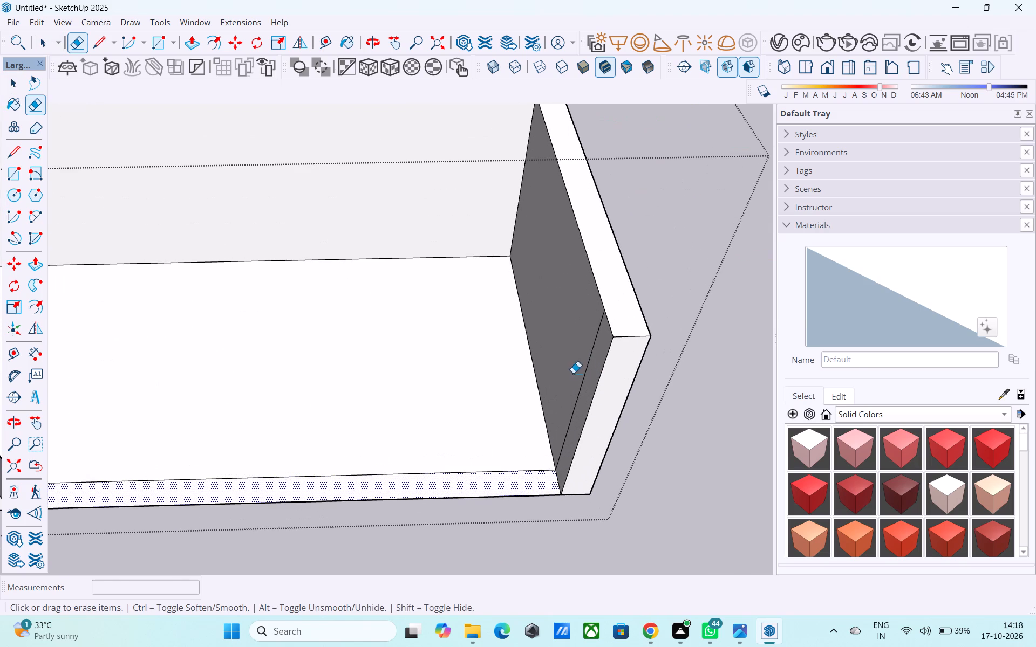
drag(573, 373, 572, 373)
drag(583, 394, 575, 384)
drag(486, 474, 485, 461)
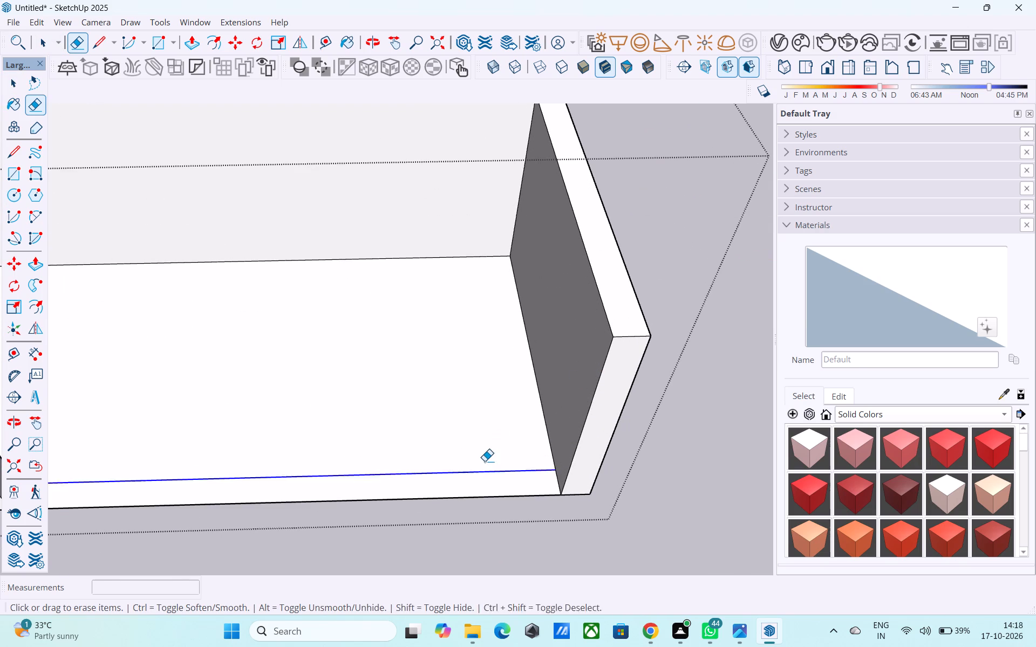
drag(485, 461, 485, 458)
Examine the house walls and the new front opening from several angles.
scroll(496, 451, down, 12)
middle_drag(470, 421, 461, 365)
shift+middle_drag(461, 365, 468, 375)
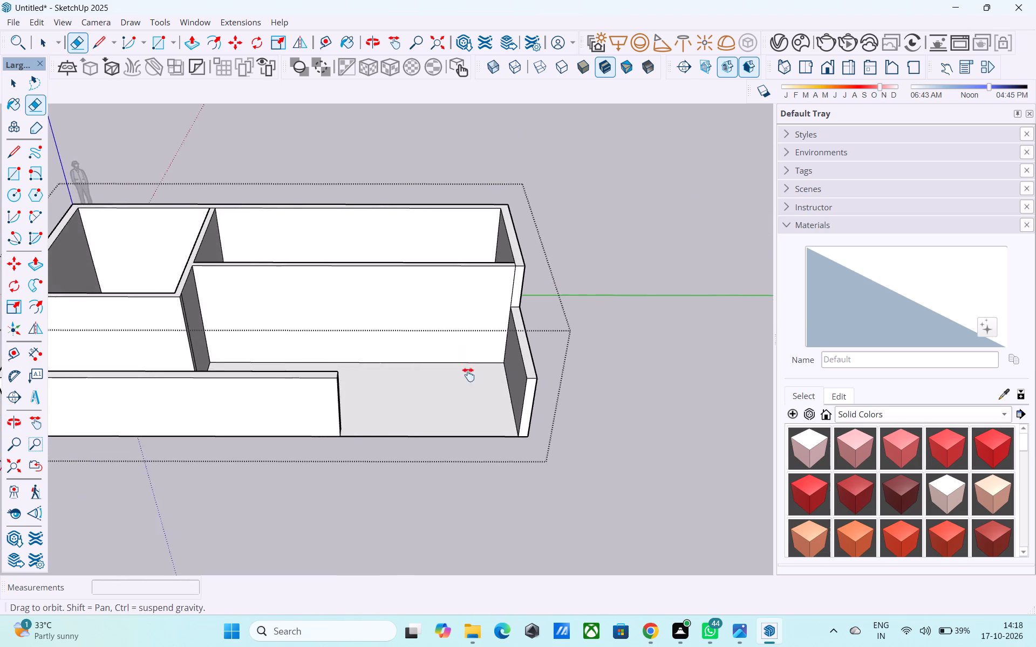
shift+middle_drag(468, 375, 679, 411)
middle_drag(658, 411, 512, 393)
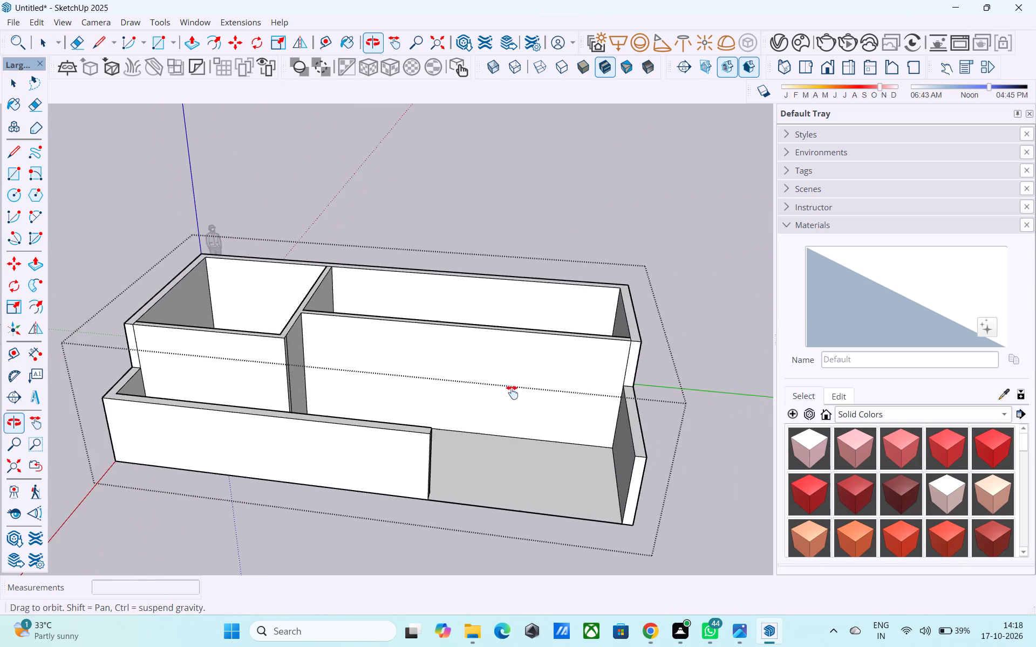
middle_drag(512, 393, 108, 367)
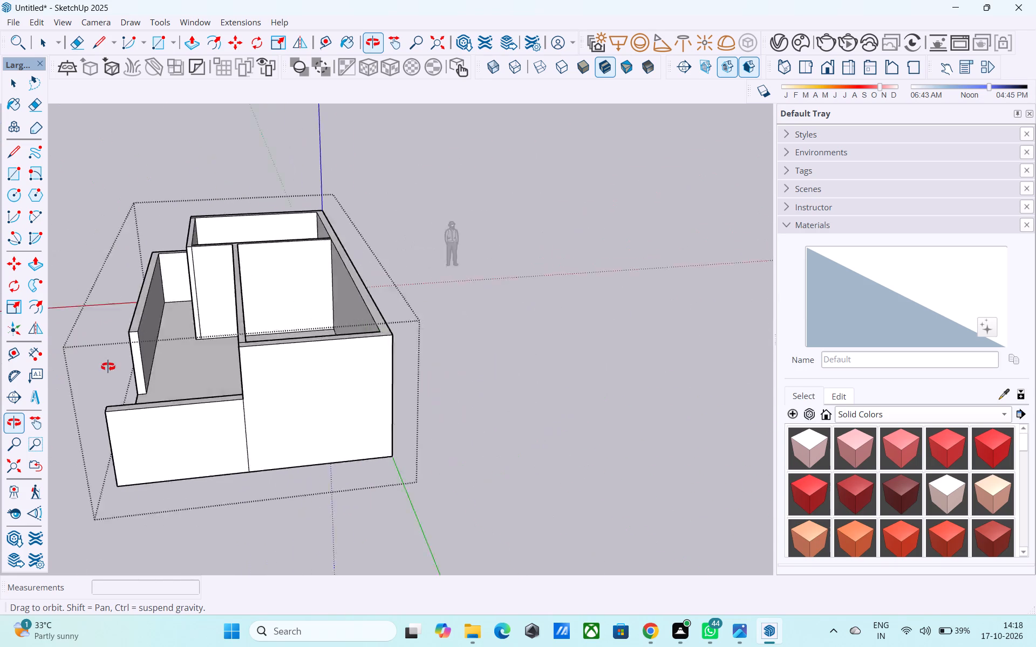
middle_drag(108, 367, 576, 383)
scroll(577, 384, down, 3)
middle_drag(577, 384, 576, 386)
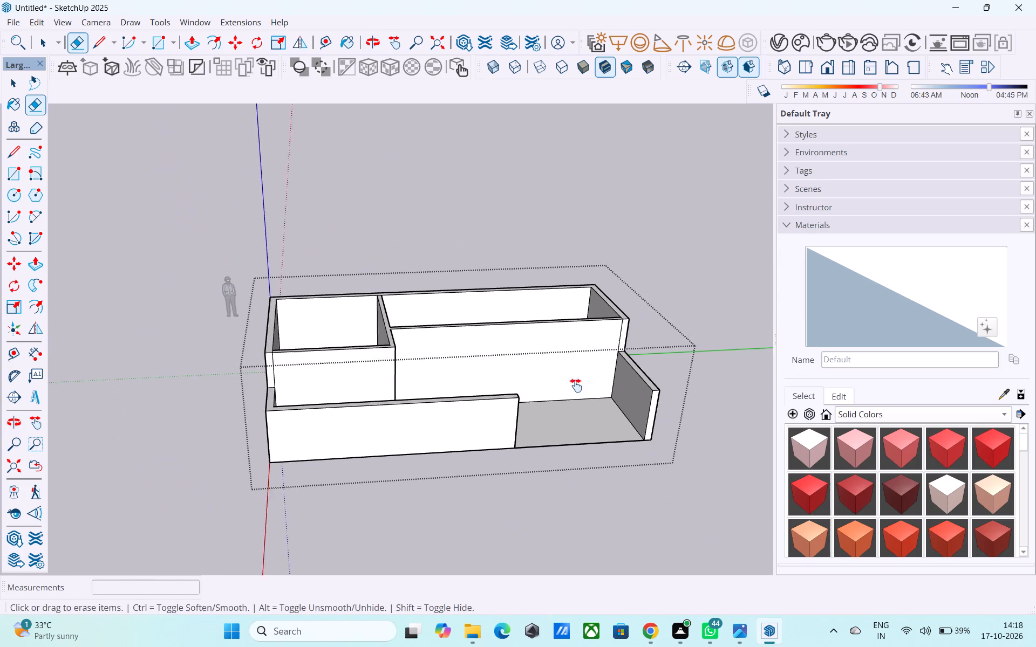
middle_drag(576, 386, 564, 327)
shift+middle_drag(574, 342, 512, 362)
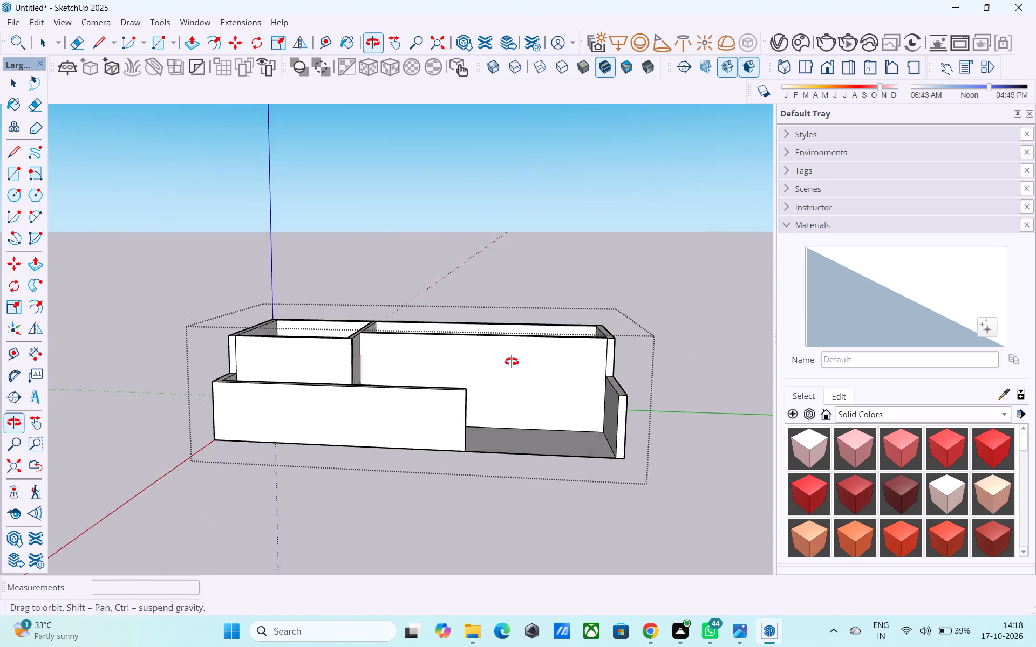
shift+middle_drag(512, 362, 544, 392)
scroll(544, 392, up, 2)
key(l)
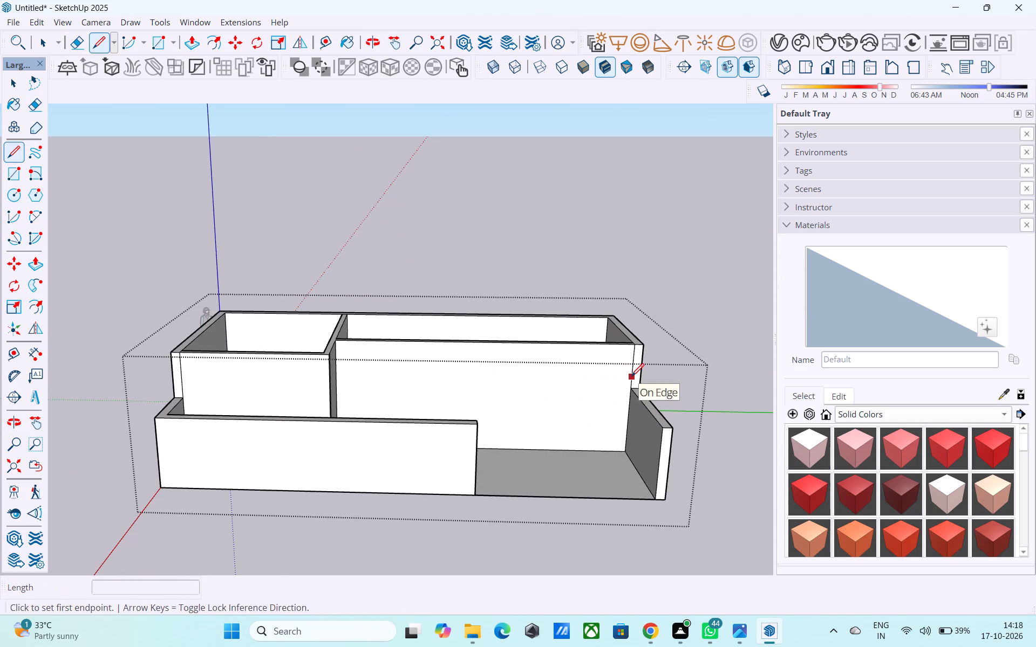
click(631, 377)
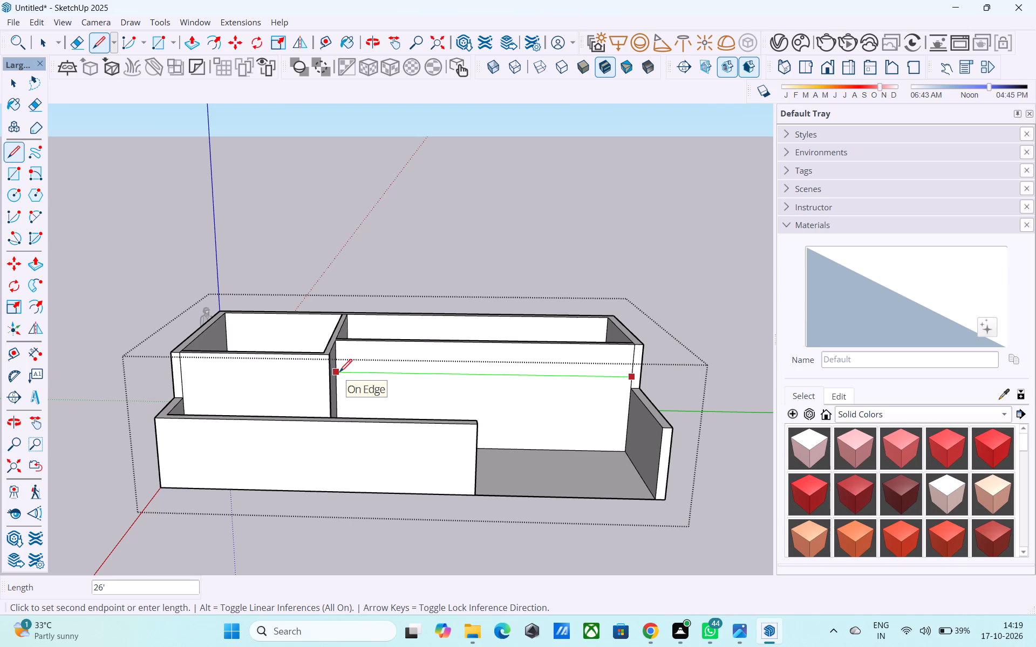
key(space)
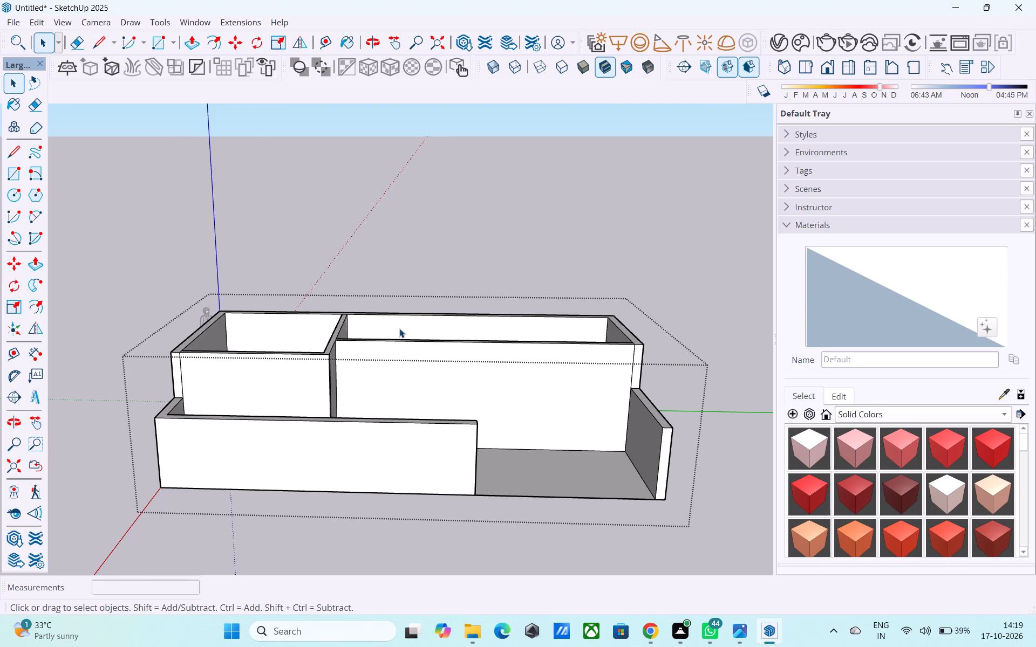
Push/Pull the top face of the 6" partitions down 10' to floor level.
scroll(399, 328, down, 4)
middle_drag(400, 333, 411, 388)
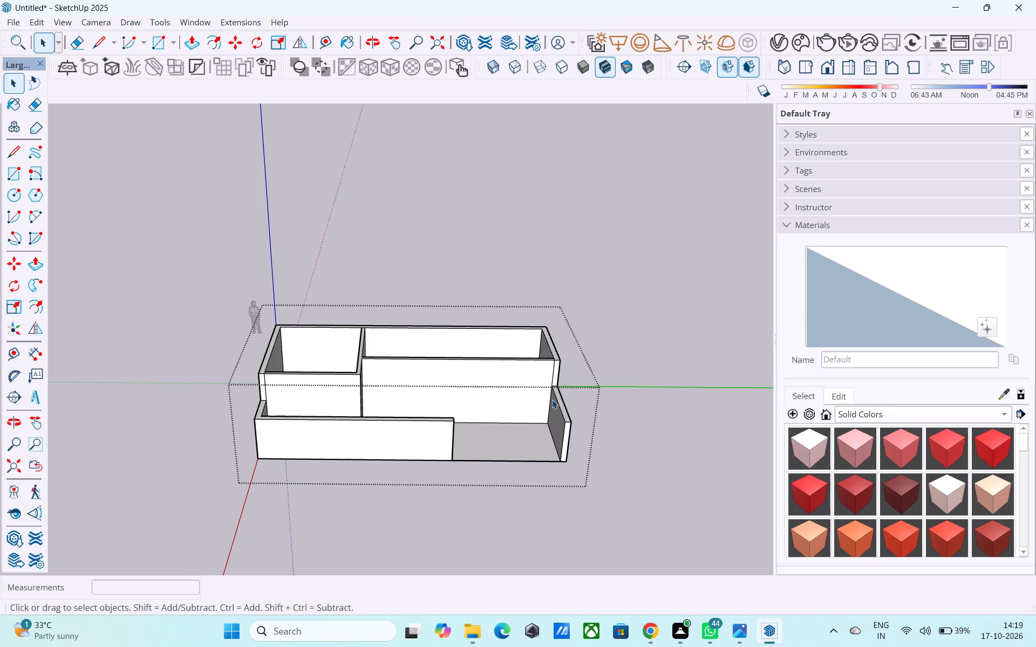
scroll(556, 400, down, 2)
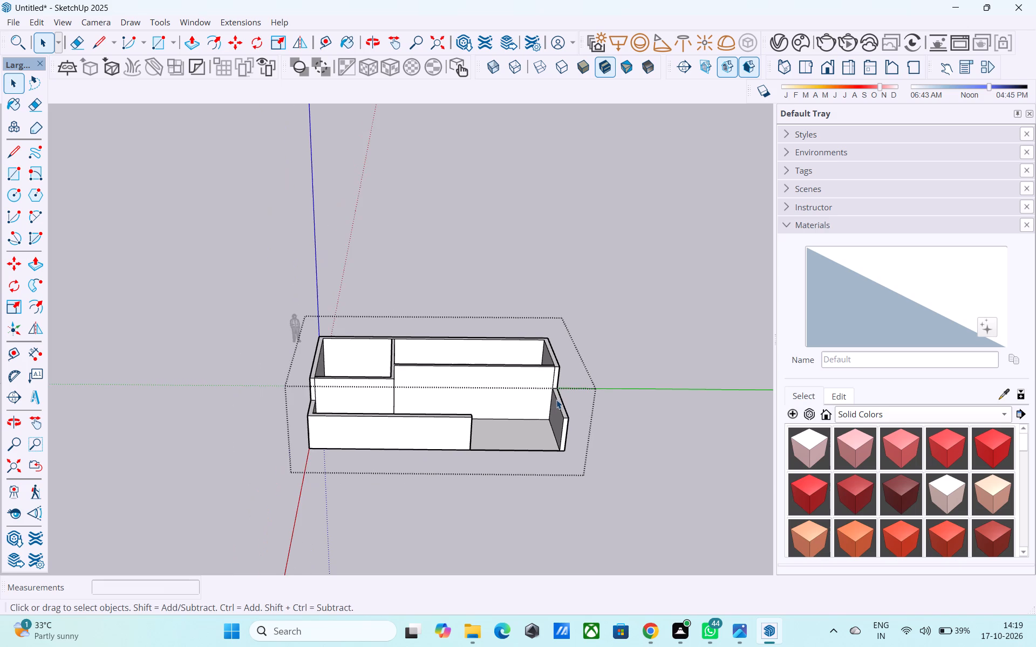
middle_drag(556, 400, 556, 414)
scroll(374, 397, up, 4)
middle_drag(586, 361, 594, 395)
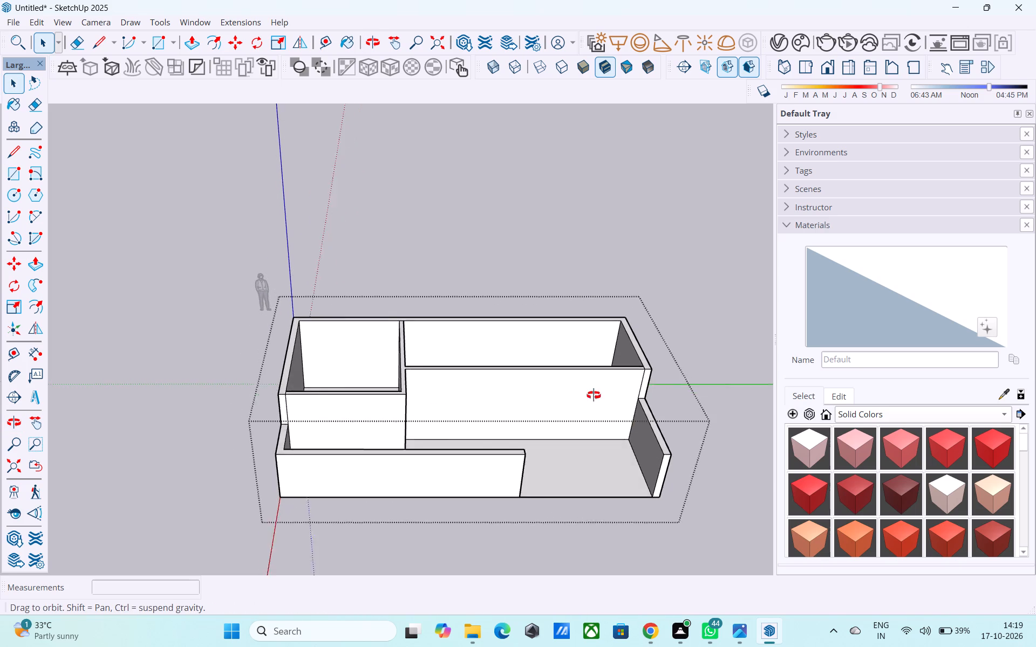
middle_drag(594, 395, 594, 456)
scroll(397, 409, up, 7)
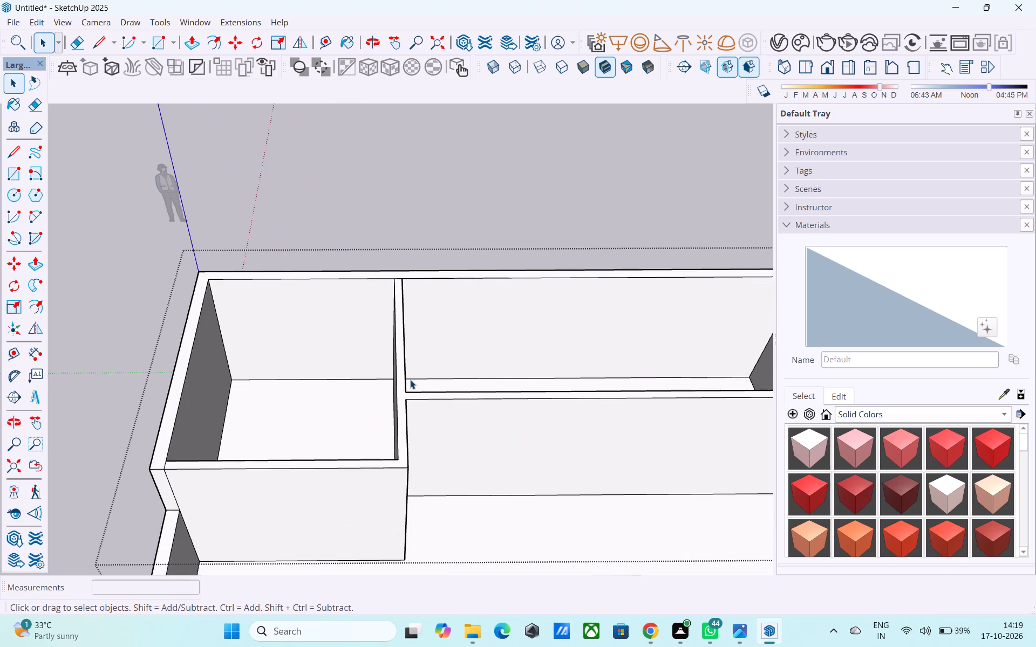
click(402, 383)
key(p)
click(405, 382)
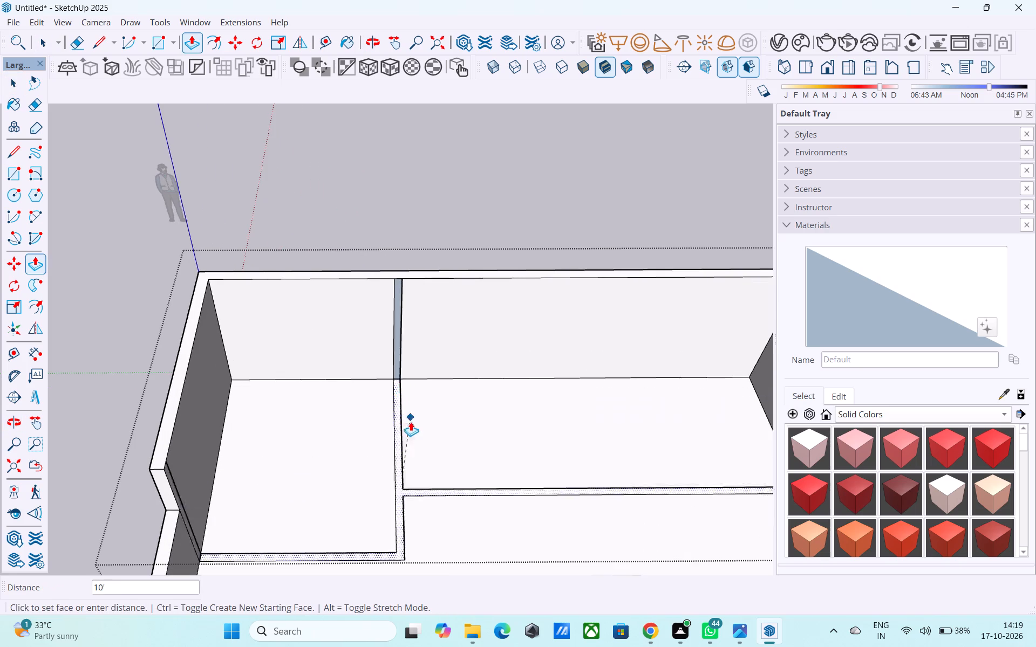
click(411, 422)
key(space)
Push/Pull the top face of the full-height outer walls down to floor level.
click(177, 390)
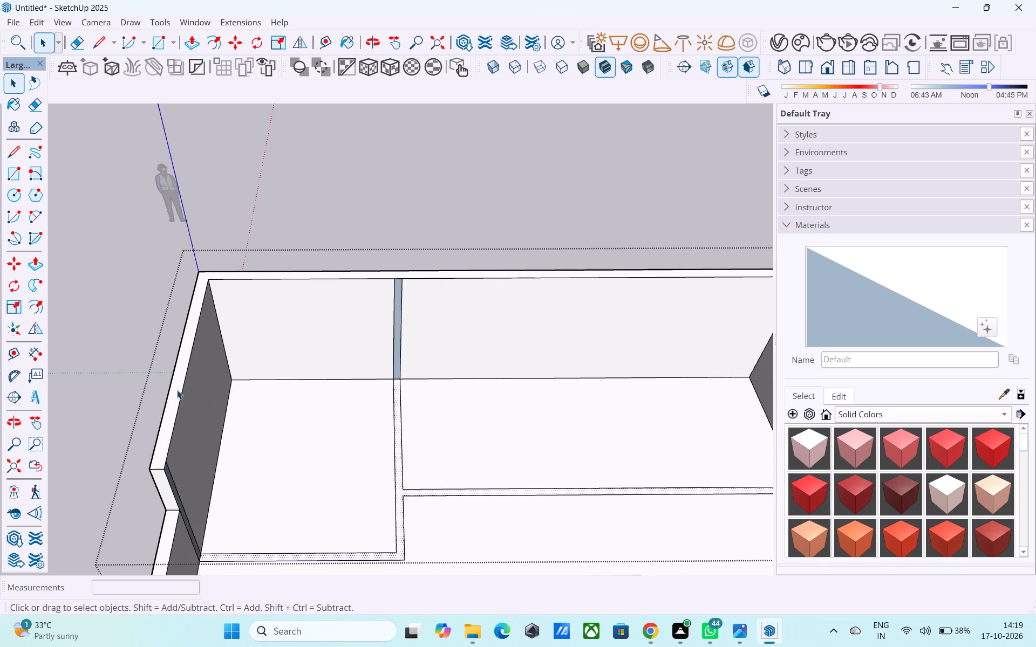
key(p)
double_click(177, 390)
click(179, 389)
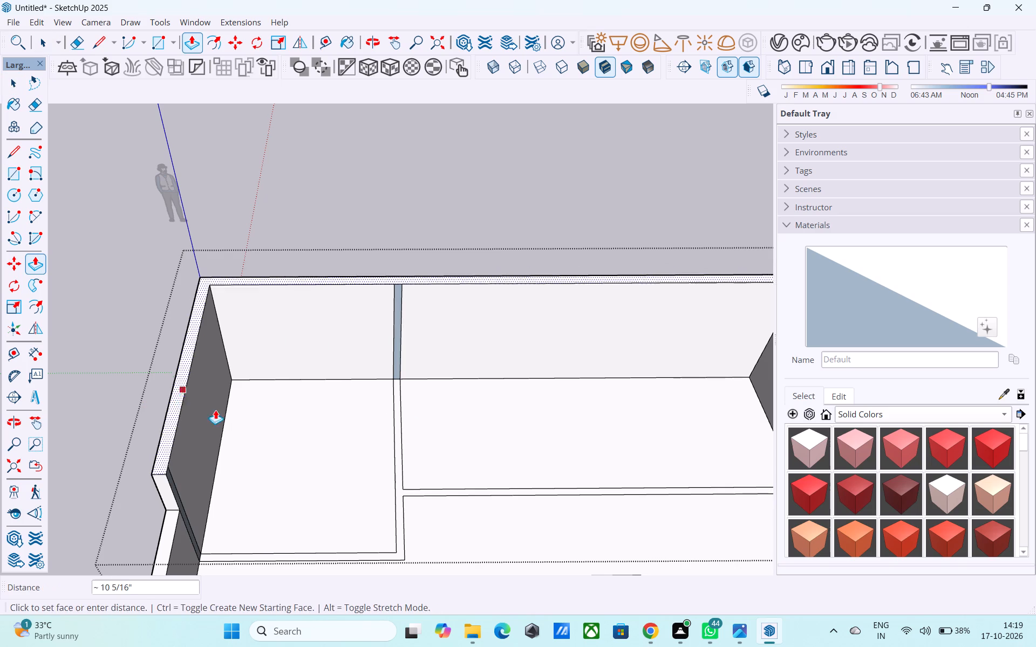
click(309, 440)
scroll(299, 431, down, 6)
key(space)
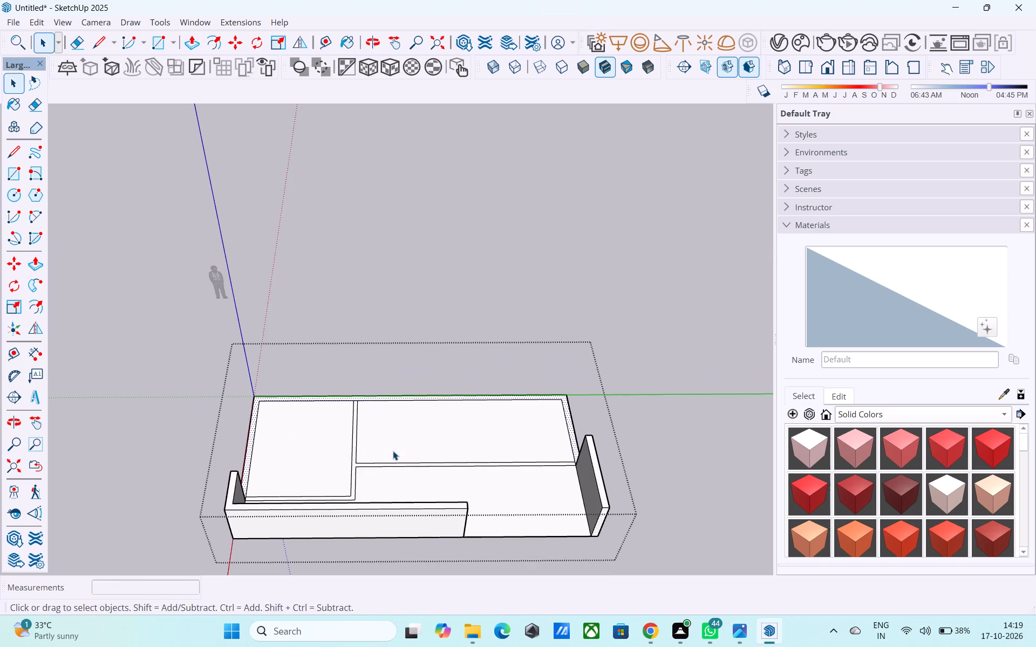
Push/Pull the short 6' side wall beside the front opening down to floor level.
middle_drag(393, 451, 353, 415)
scroll(533, 381, up, 7)
click(537, 382)
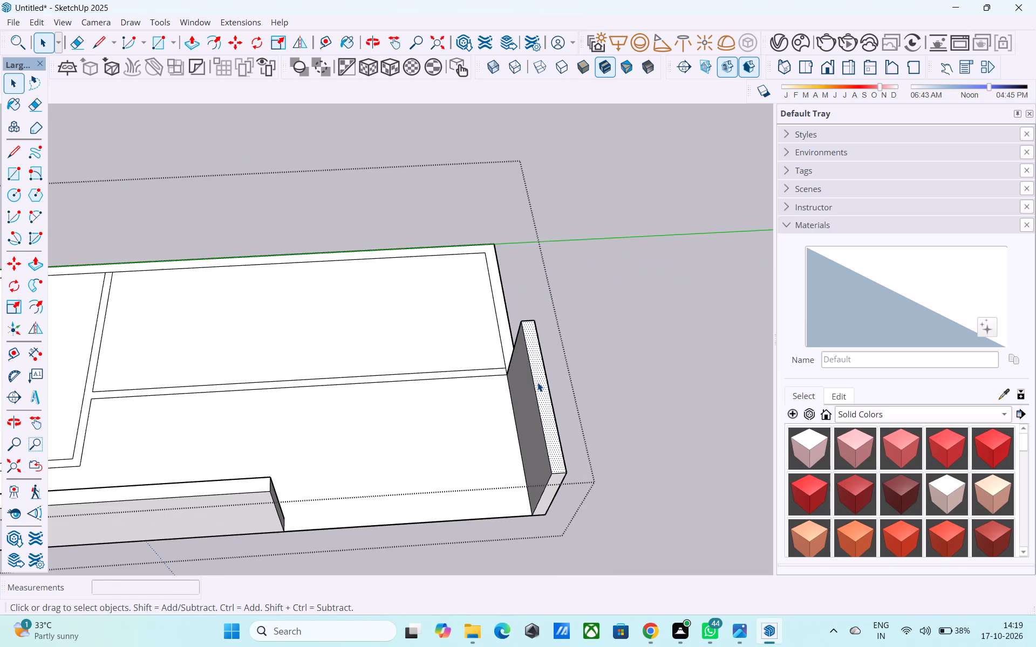
key(p)
click(537, 382)
click(412, 425)
key(space)
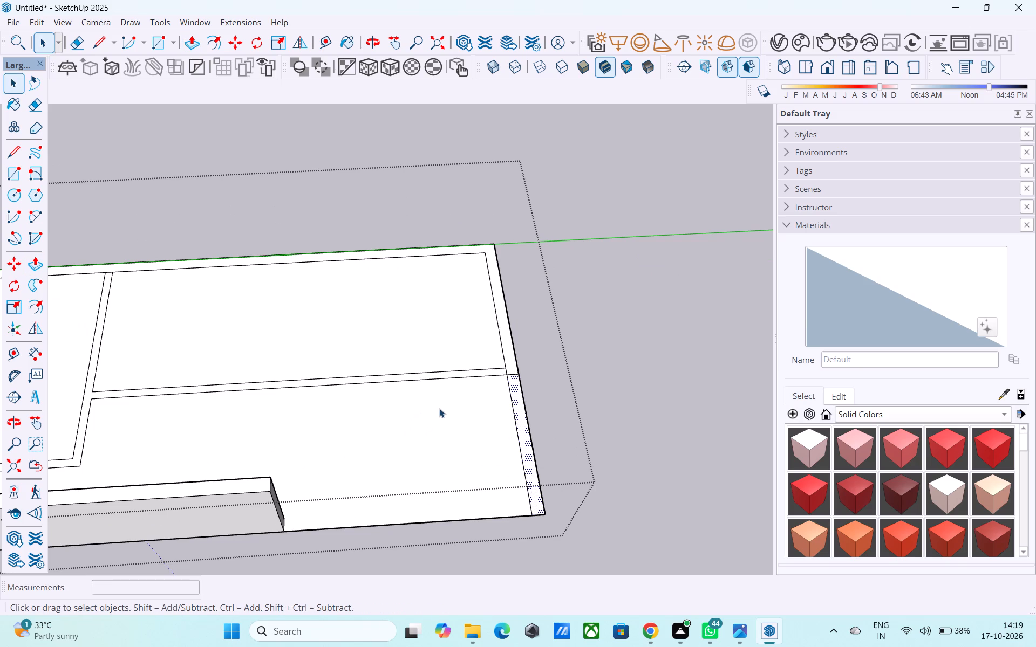
Copy the inner edge of the front space's end wall 8' inward.
click(527, 490)
key(m)
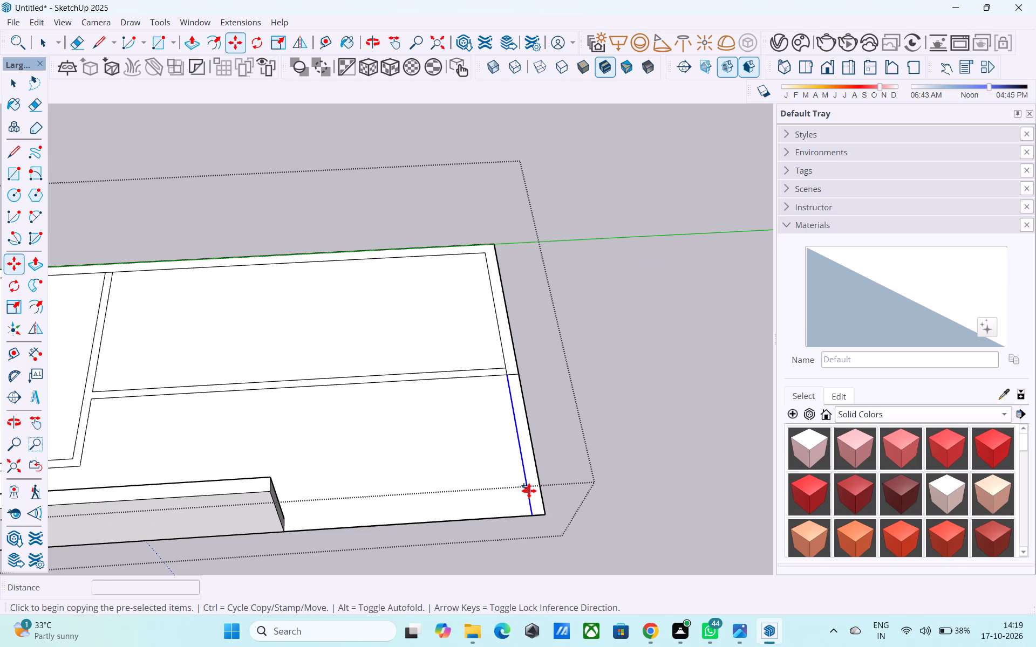
click(530, 513)
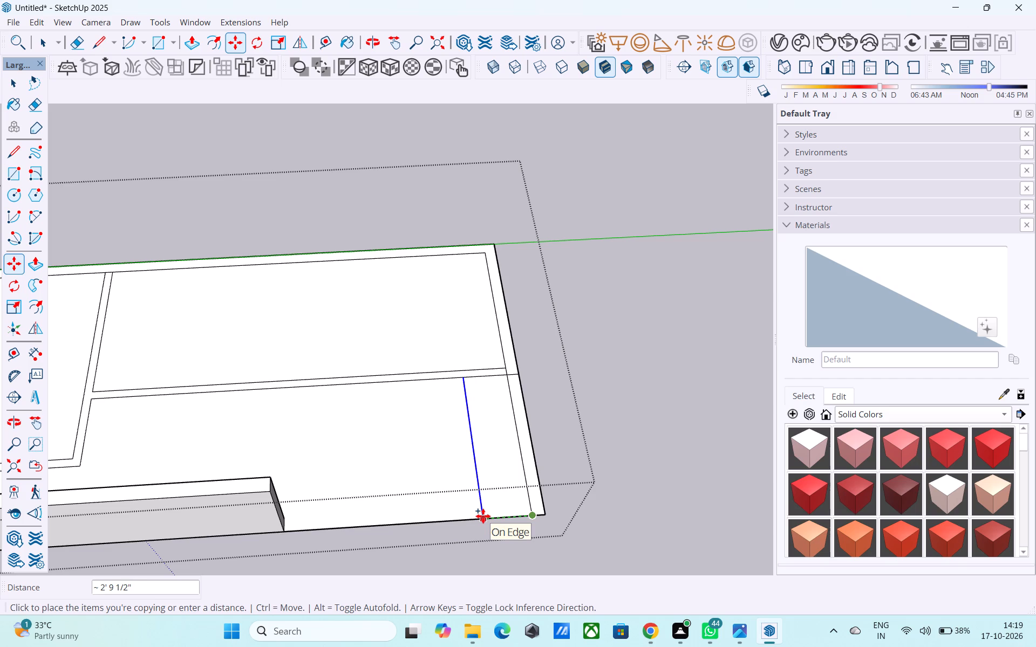
text(10')
key(Return)
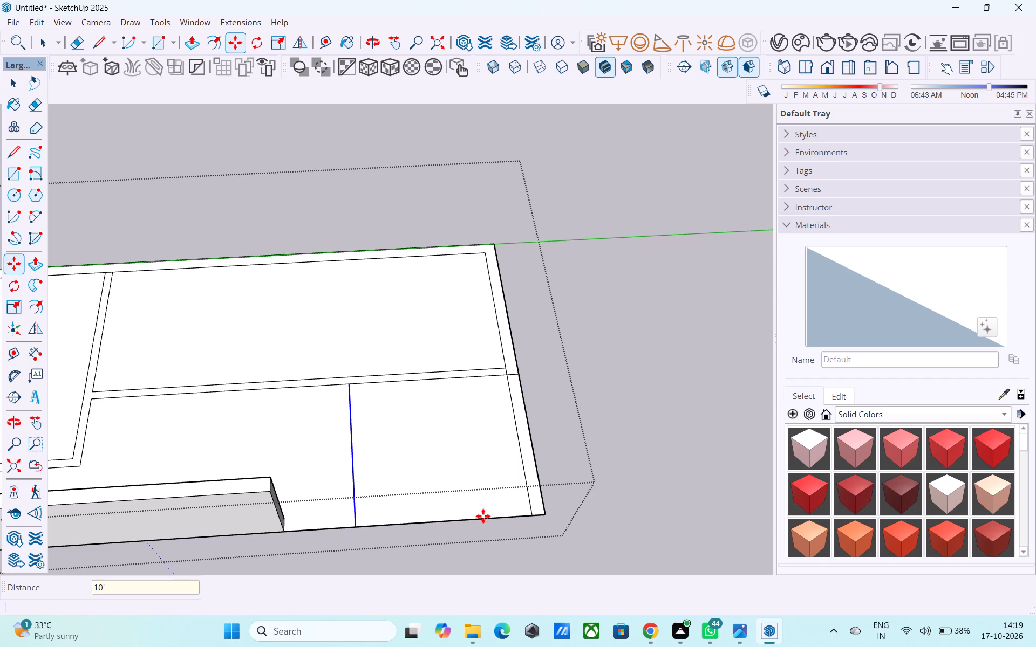
text(8')
key(Return)
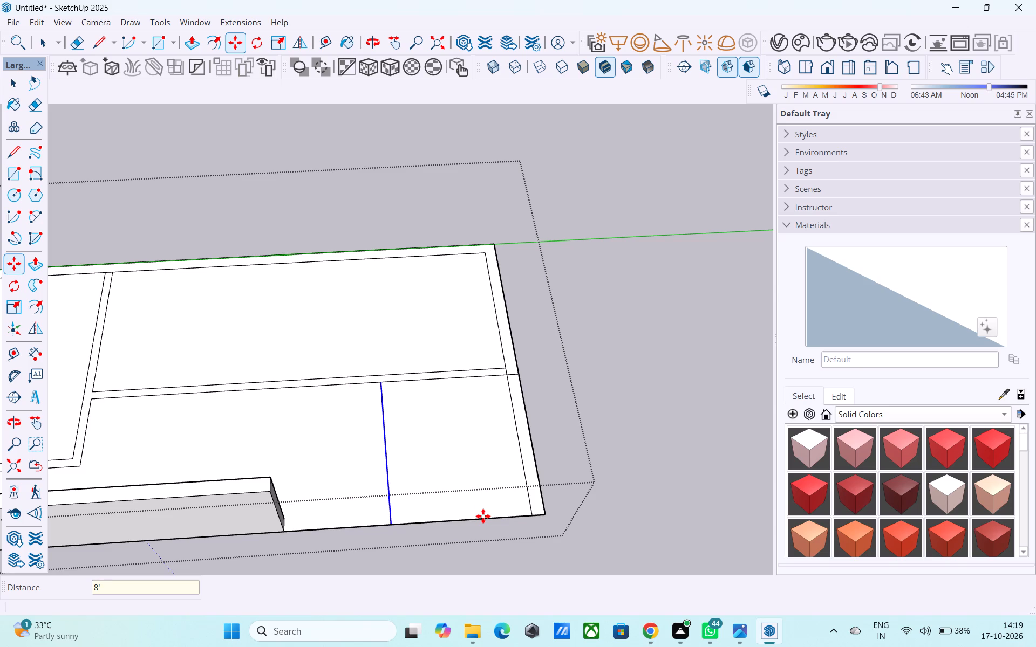
Copy the new edge 9" back towards the end wall to outline a 9" thick wall.
click(393, 524)
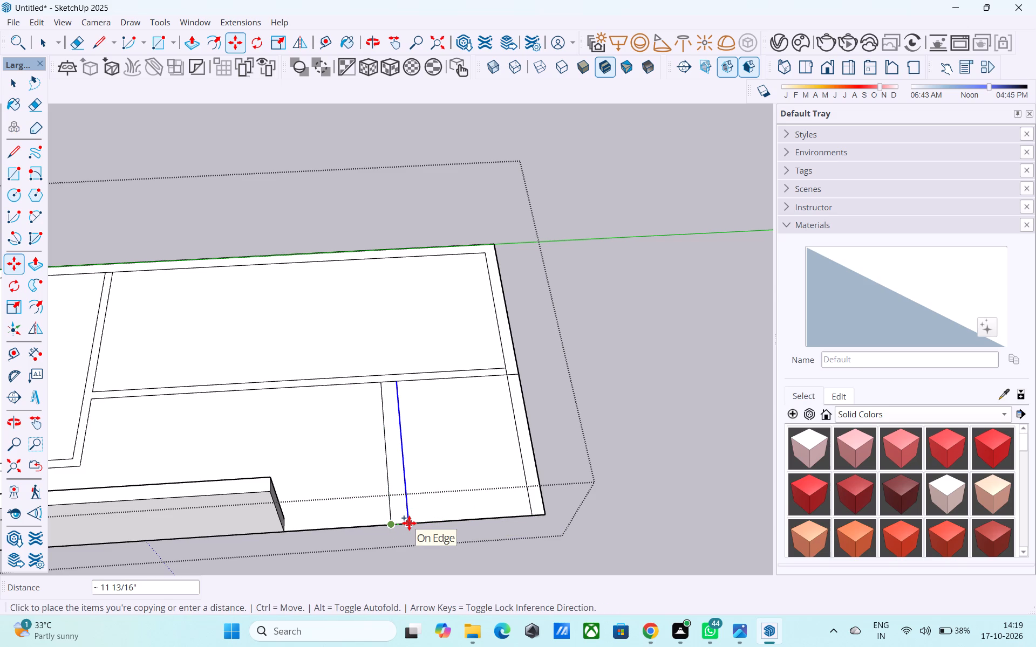
text(9")
key(Return)
key(space)
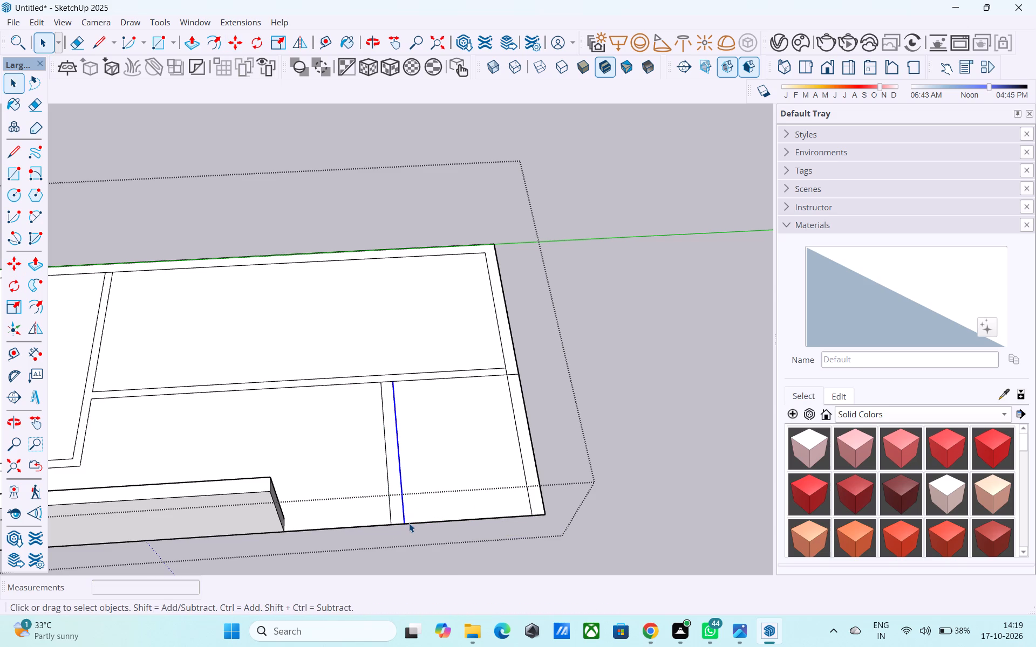
Draw two 10' lines extending both new wall edges across the partition to the back wall's inner edge.
key(l)
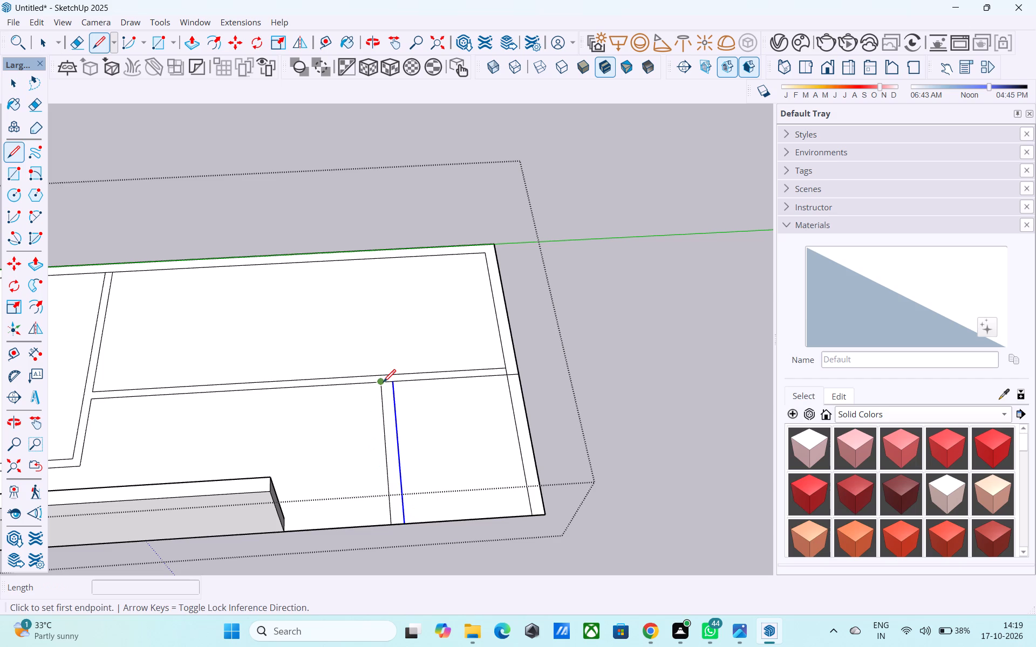
click(383, 382)
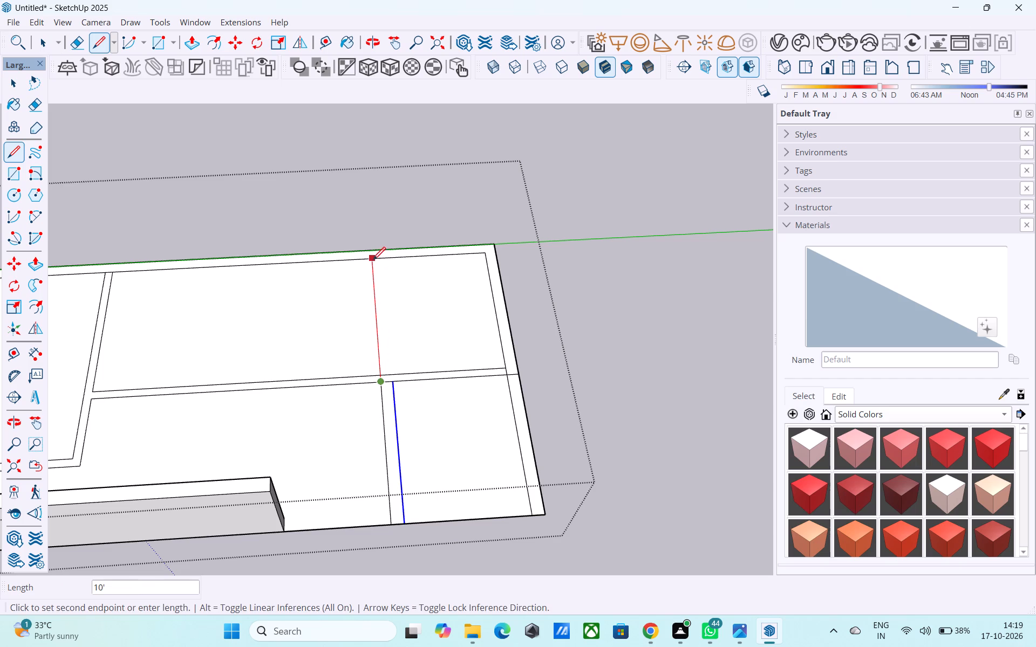
click(373, 257)
click(392, 384)
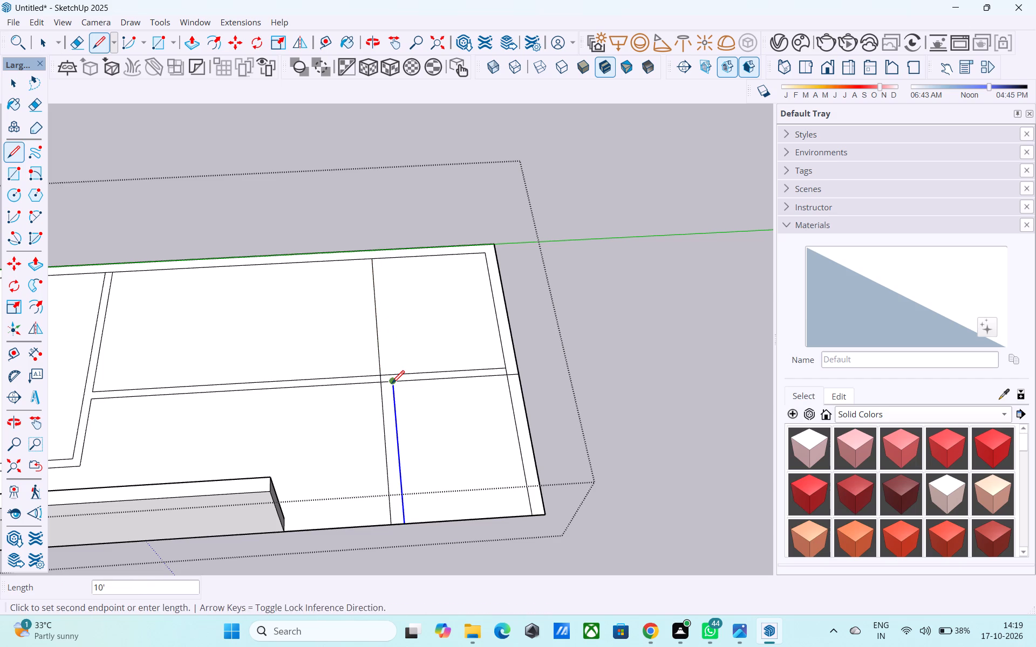
click(383, 257)
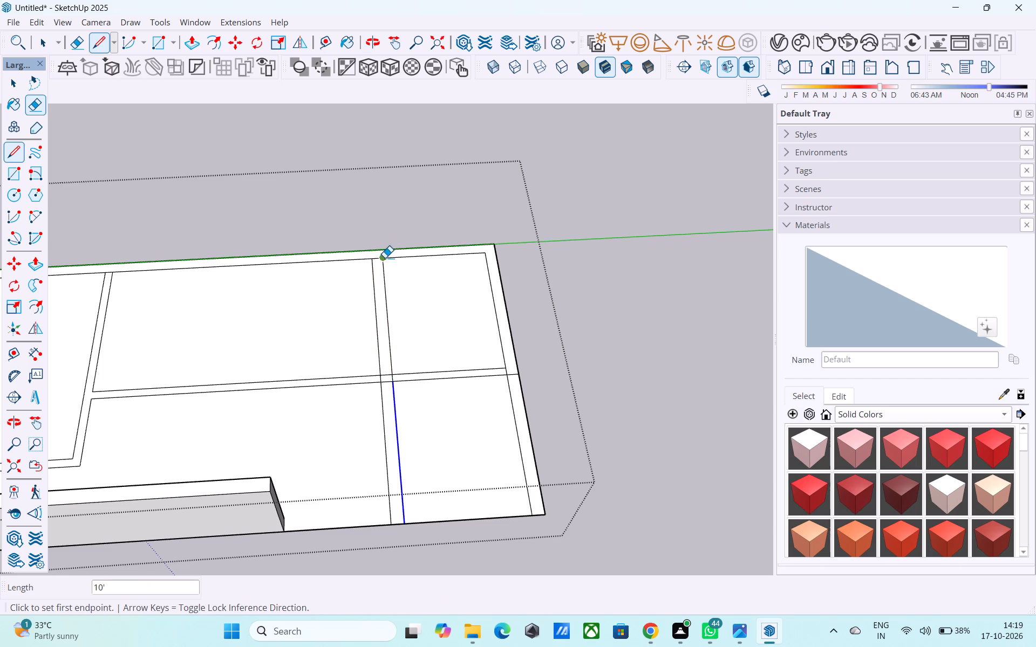
Erase the partition lines between the new wall and the old end wall.
key(e)
drag(410, 332, 432, 413)
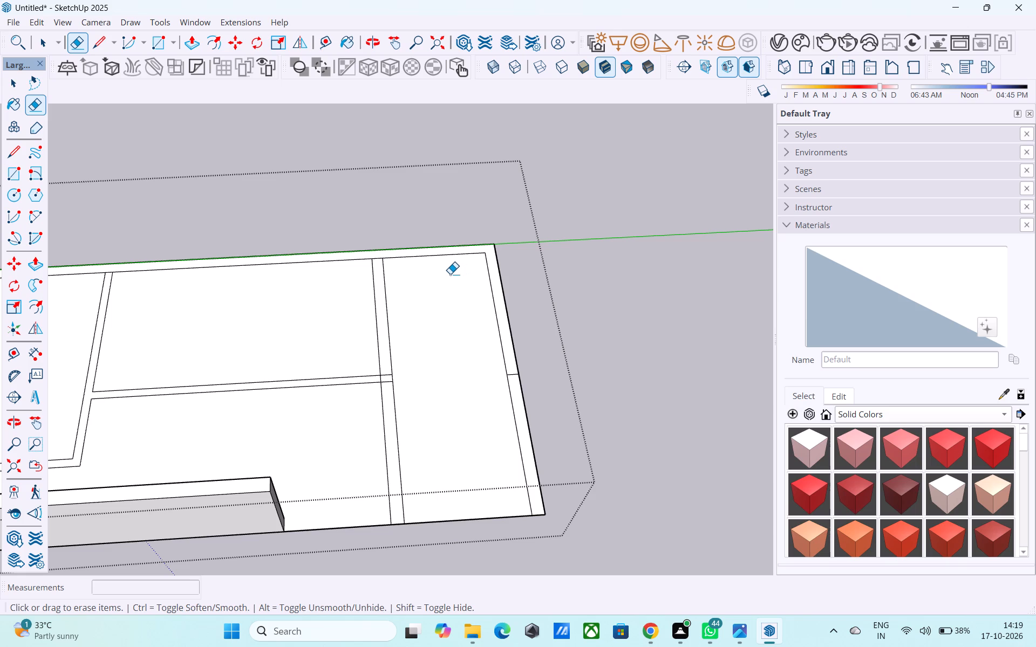
Draw a 9" line across the back wall's thickness in line with the new wall's outer edge.
key(l)
click(381, 264)
click(381, 250)
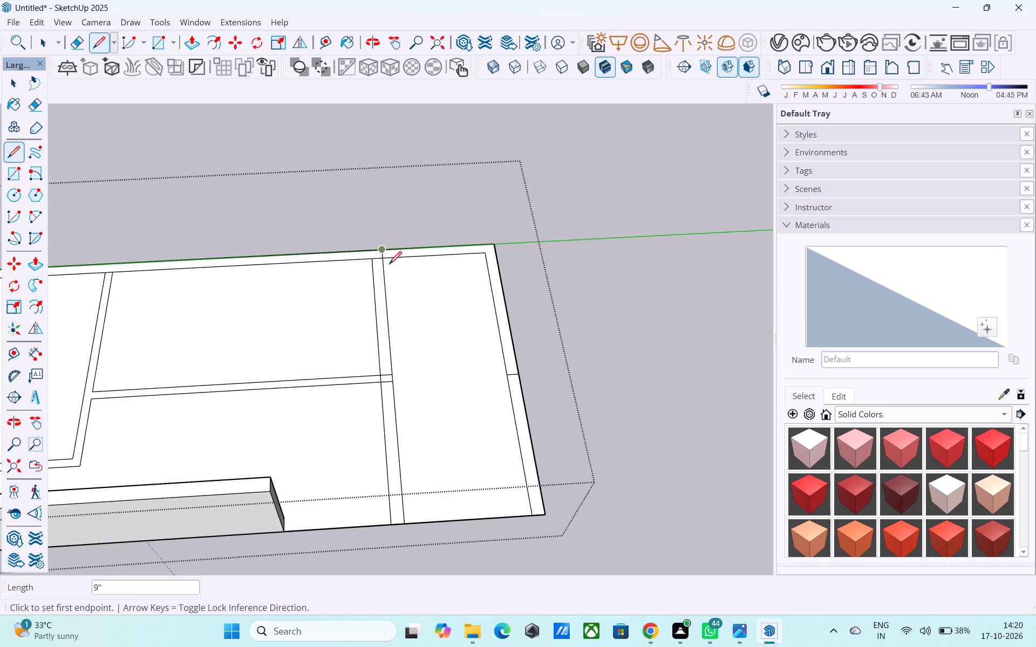
Erase the old end wall and all remaining edges and floor beyond the new wall.
key(e)
drag(411, 297, 423, 239)
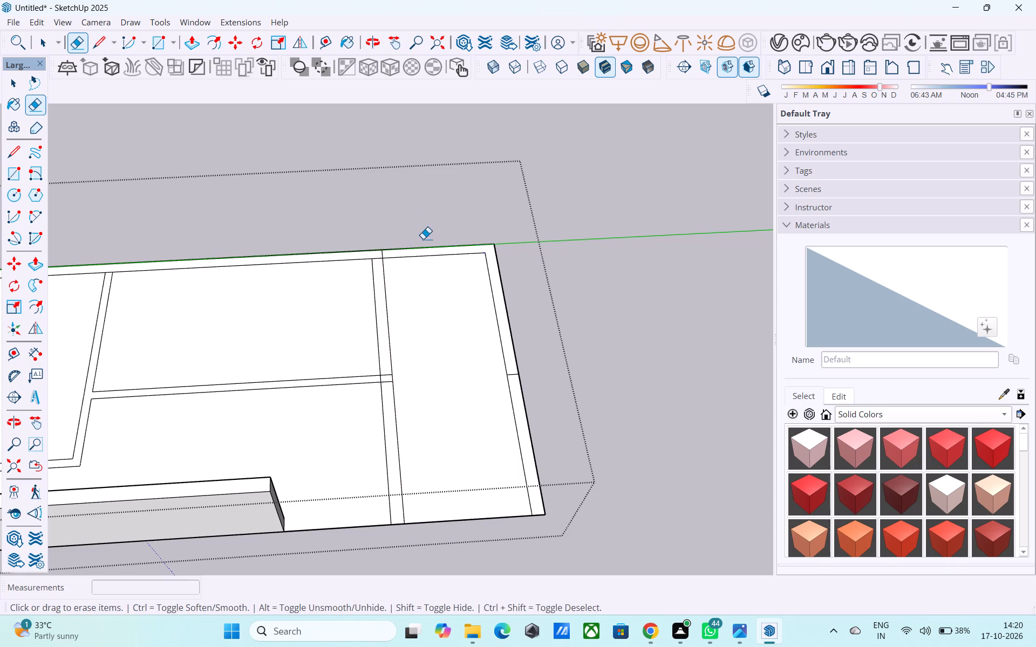
drag(423, 239, 426, 200)
drag(457, 340, 594, 339)
drag(508, 427, 611, 394)
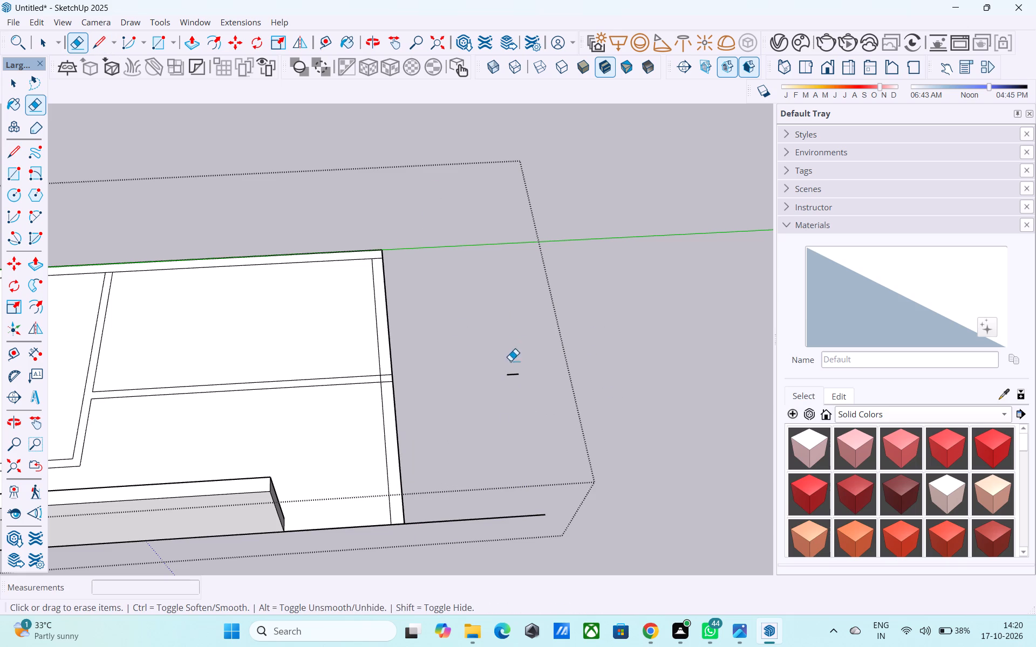
drag(513, 363, 521, 425)
drag(507, 460, 497, 602)
drag(507, 349, 516, 367)
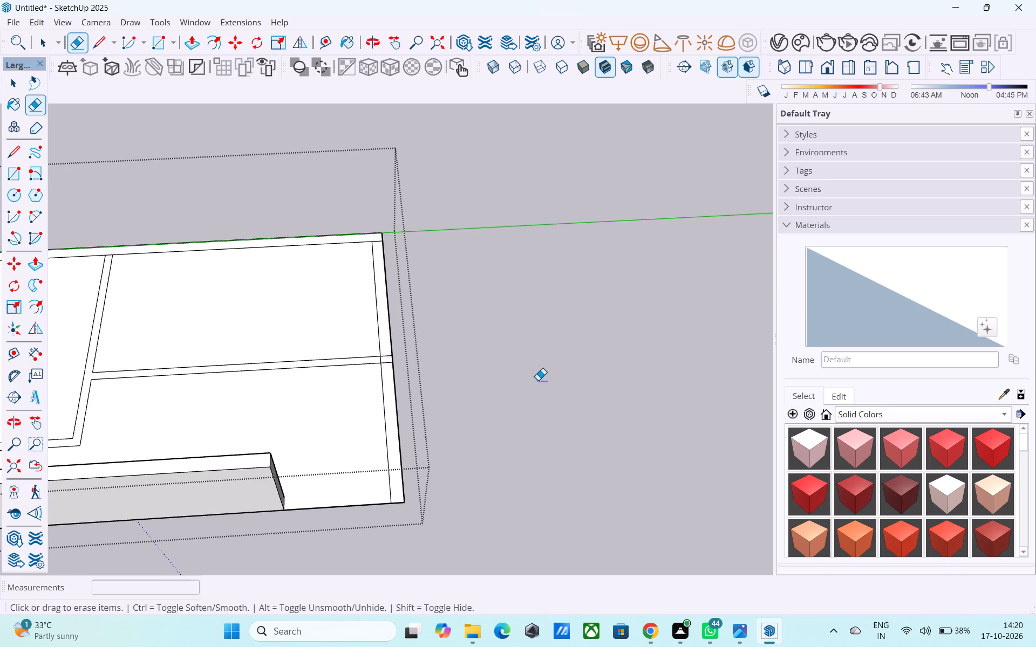
Try to Push/Pull the joined back wall, side wall and partition outline up 10' from the floor.
scroll(599, 415, down, 9)
scroll(453, 447, down, 1)
middle_drag(432, 450, 427, 383)
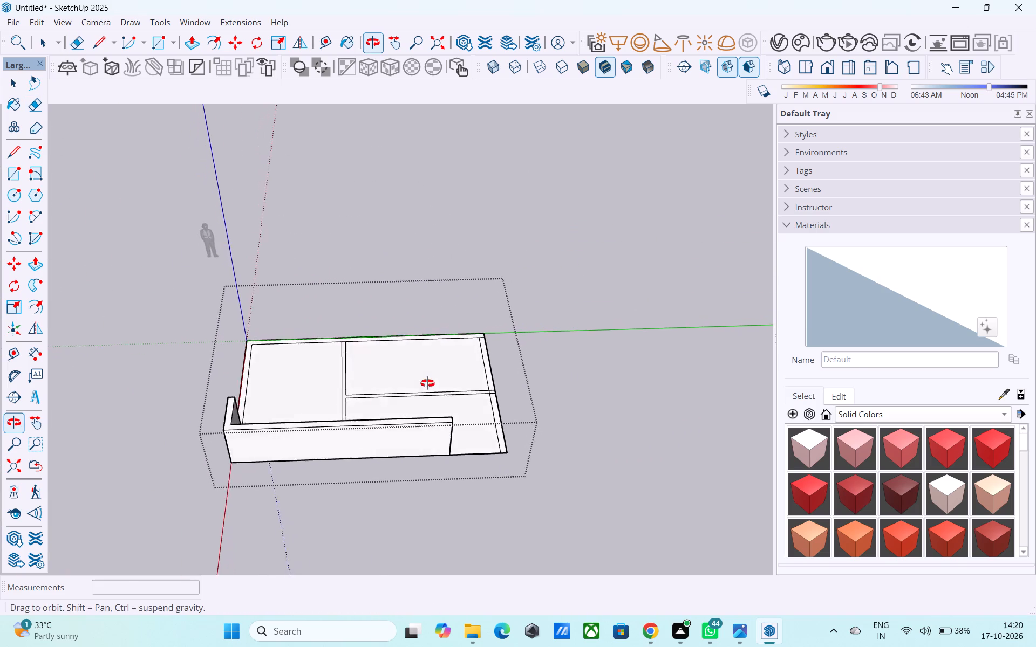
middle_drag(427, 383, 463, 523)
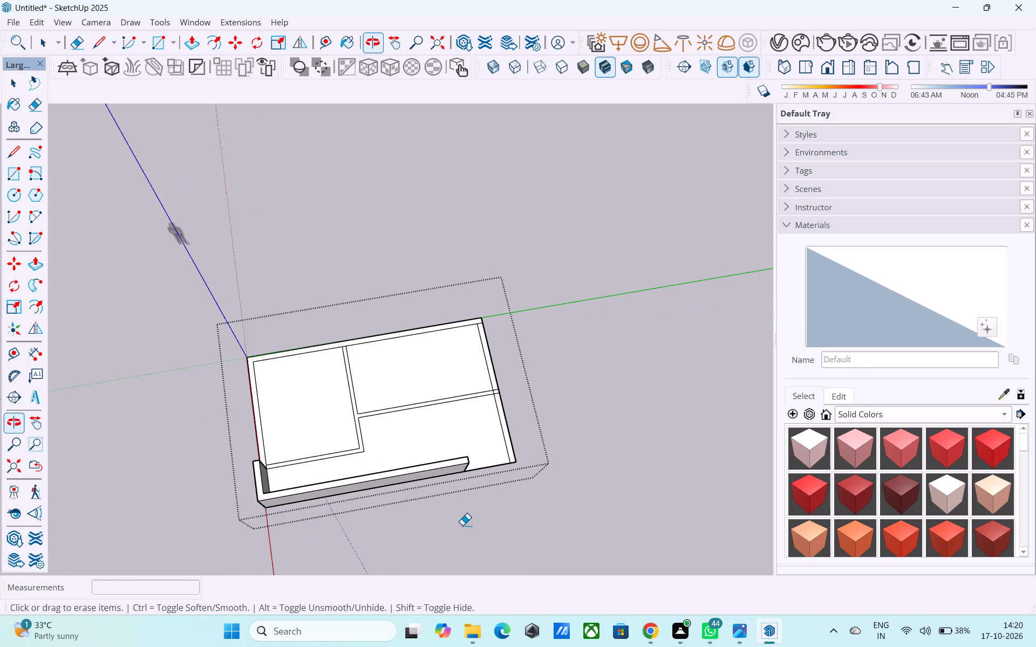
scroll(412, 476, up, 5)
scroll(315, 239, up, 8)
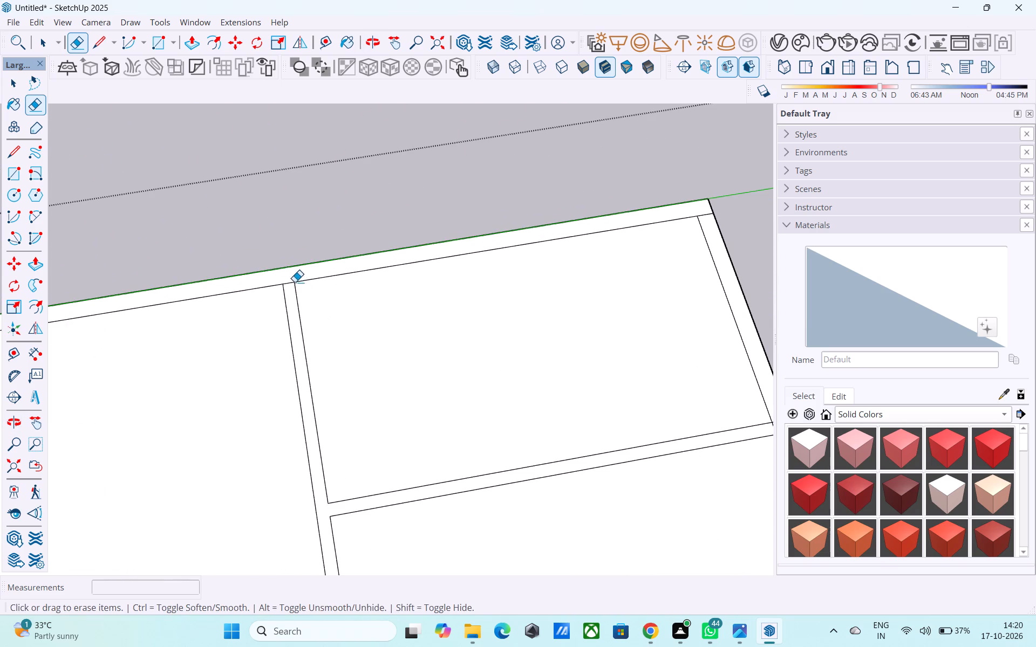
click(290, 279)
key(space)
click(293, 290)
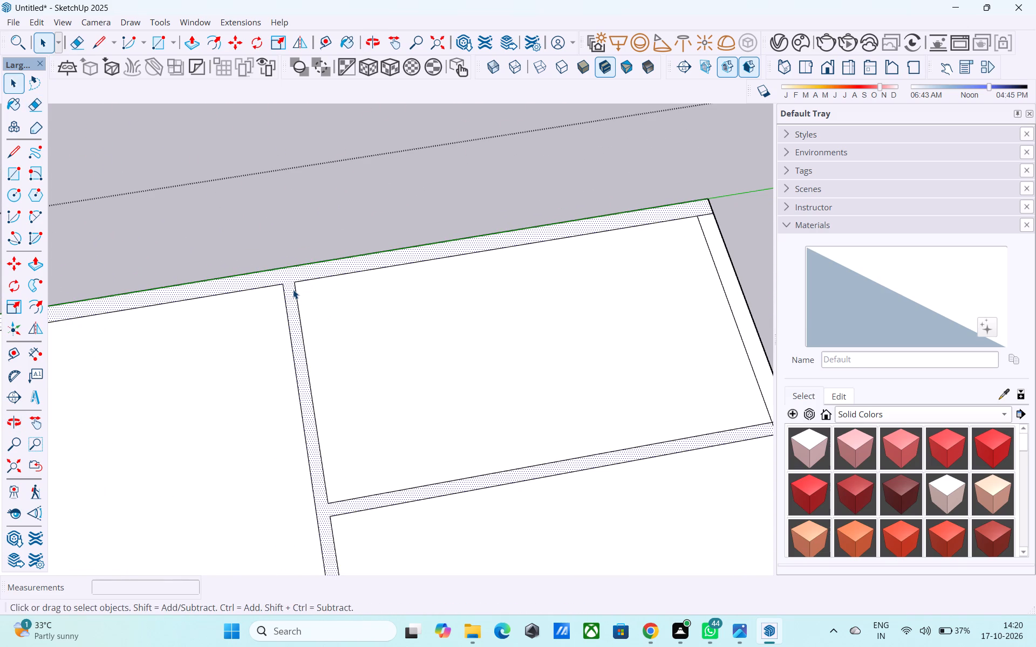
key(p)
click(293, 290)
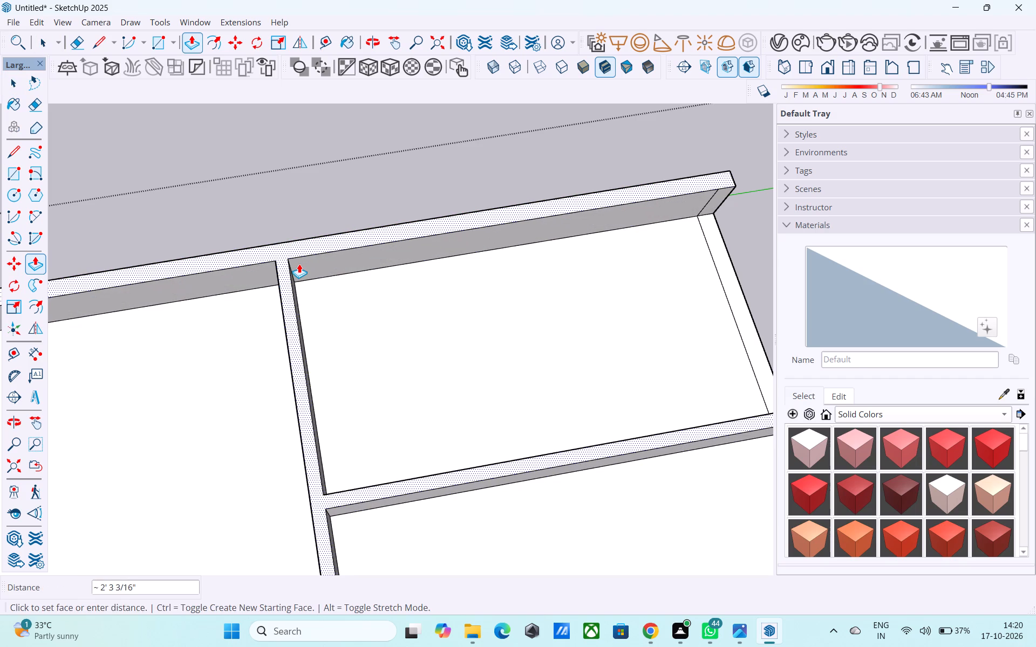
text(10')
key(Return)
key(space)
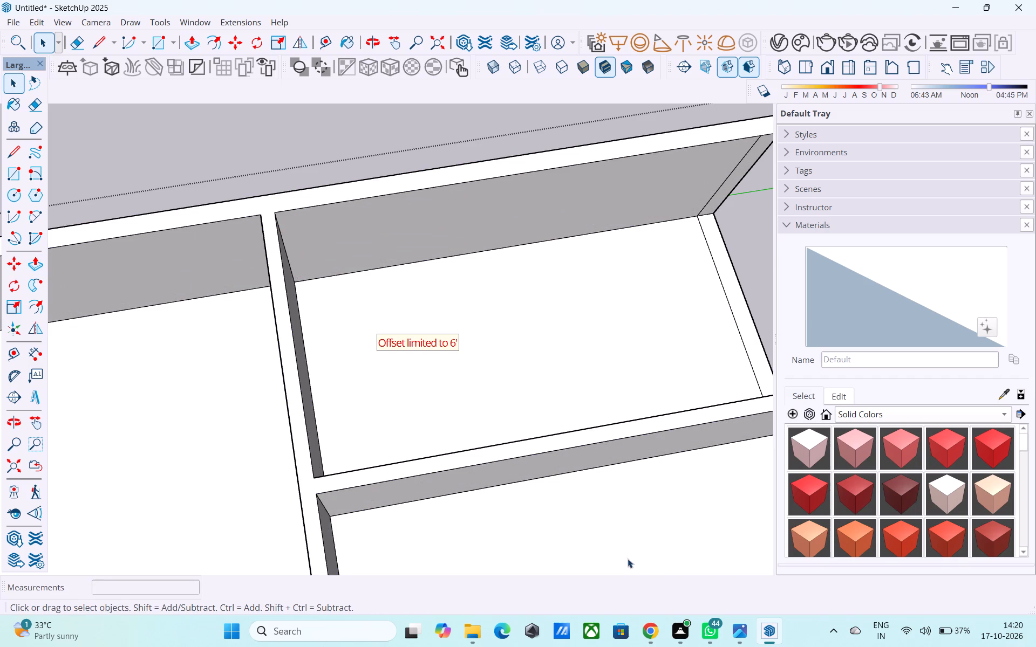
Push/Pull the new end wall beside the back room and its small partition junction face up to match the raised walls.
scroll(651, 582, down, 4)
middle_drag(640, 576, 631, 486)
scroll(615, 460, down, 5)
middle_drag(614, 464, 564, 331)
scroll(536, 370, down, 1)
middle_drag(534, 371, 435, 314)
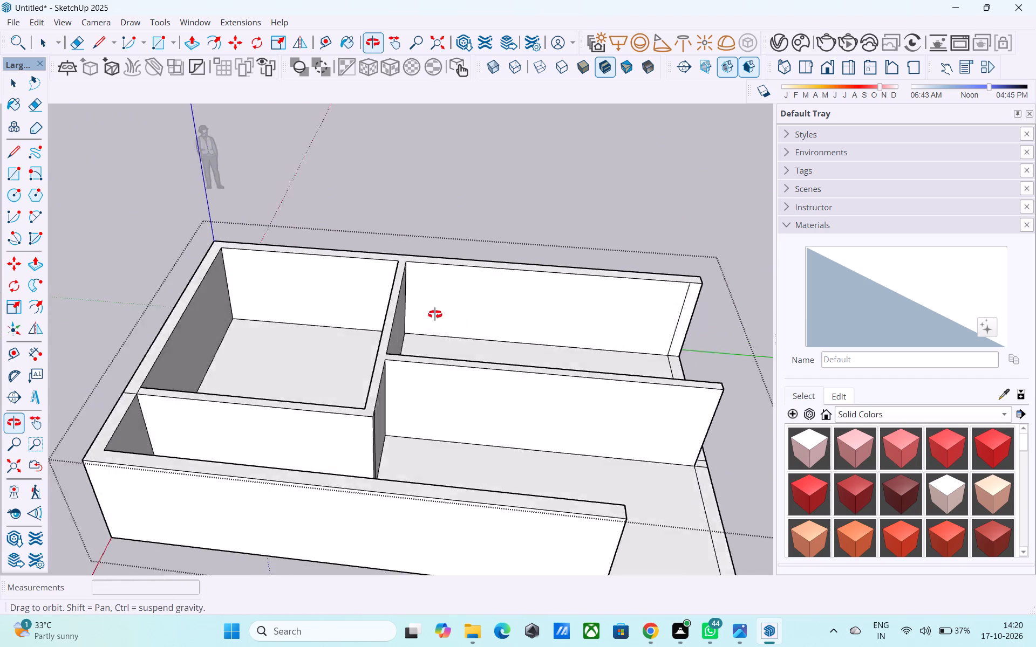
middle_drag(435, 314, 349, 292)
scroll(322, 290, down, 5)
middle_drag(492, 417, 569, 507)
scroll(549, 475, up, 14)
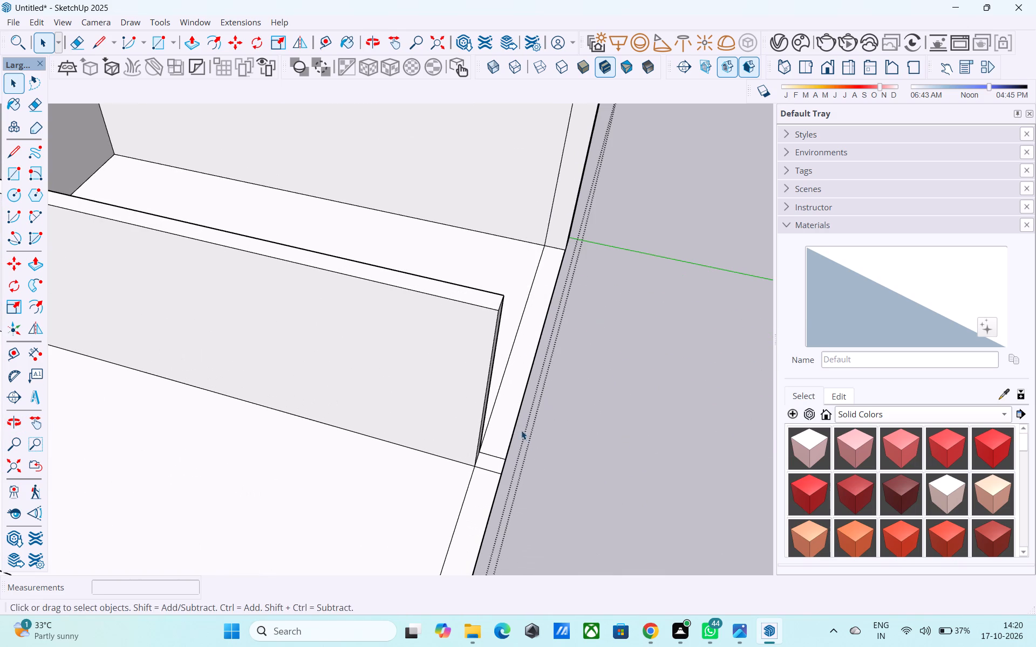
click(512, 417)
key(p)
double_click(507, 414)
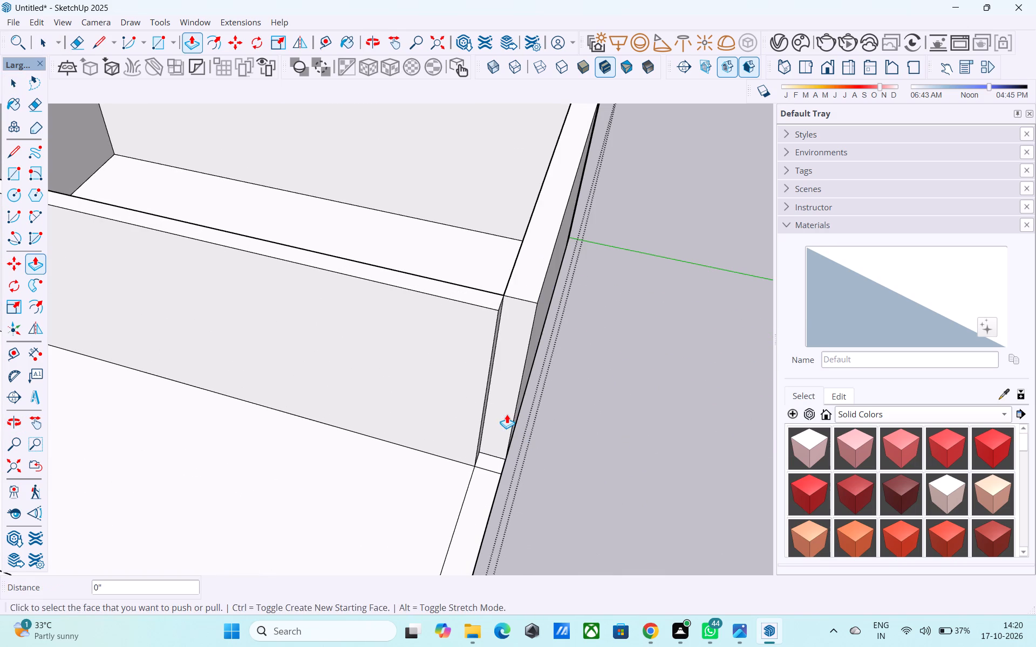
key(space)
click(490, 463)
key(p)
double_click(490, 463)
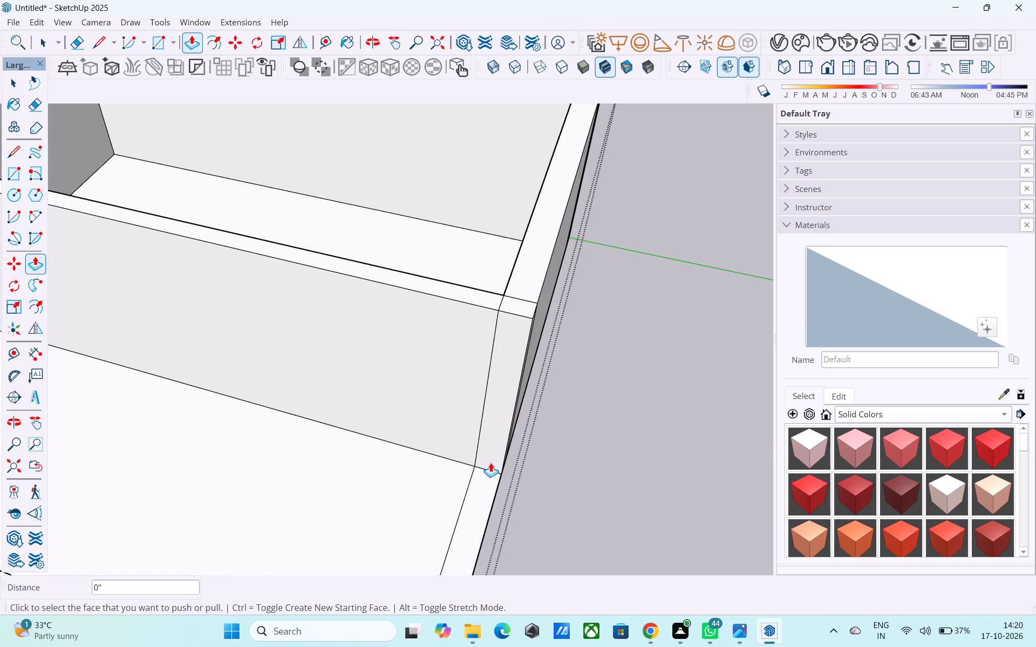
Erase the seam edges on the top and front face where the partition meets the new end wall.
key(e)
drag(507, 304, 492, 300)
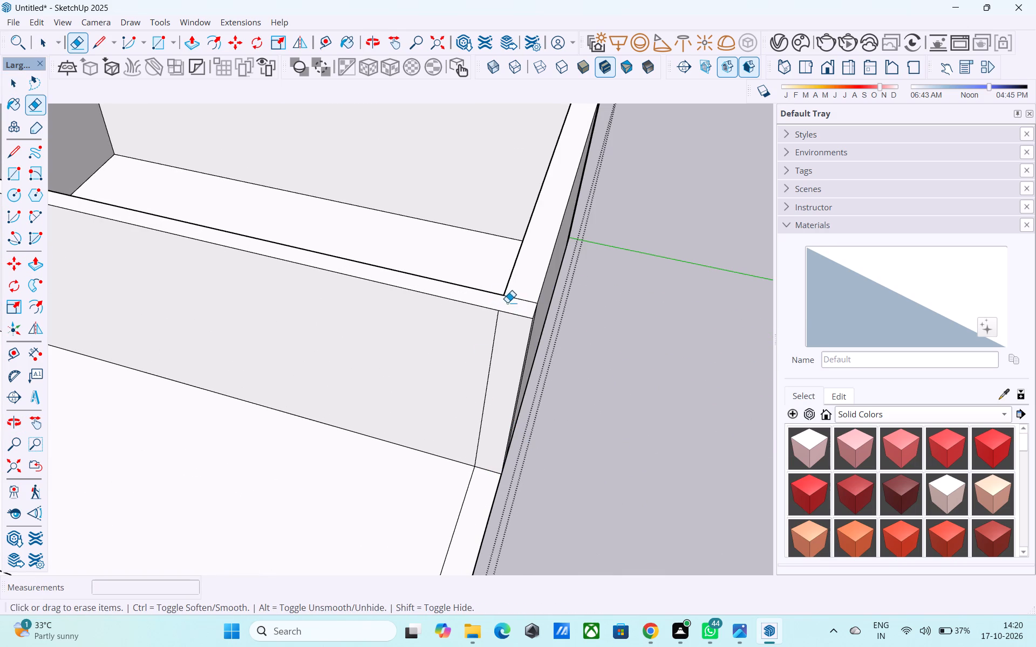
drag(517, 295, 520, 304)
drag(499, 349, 475, 334)
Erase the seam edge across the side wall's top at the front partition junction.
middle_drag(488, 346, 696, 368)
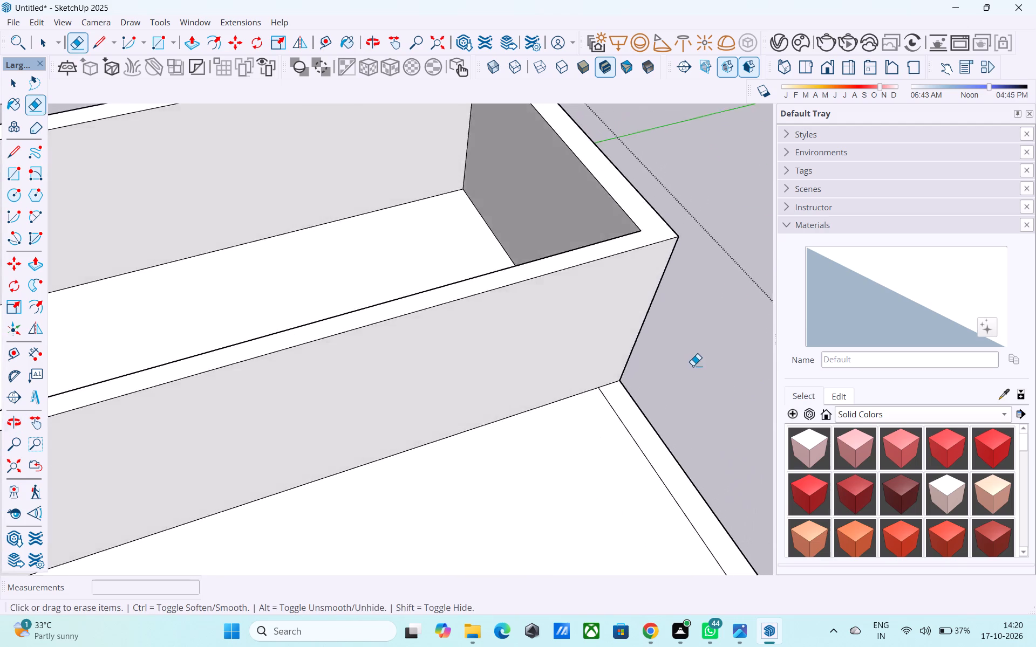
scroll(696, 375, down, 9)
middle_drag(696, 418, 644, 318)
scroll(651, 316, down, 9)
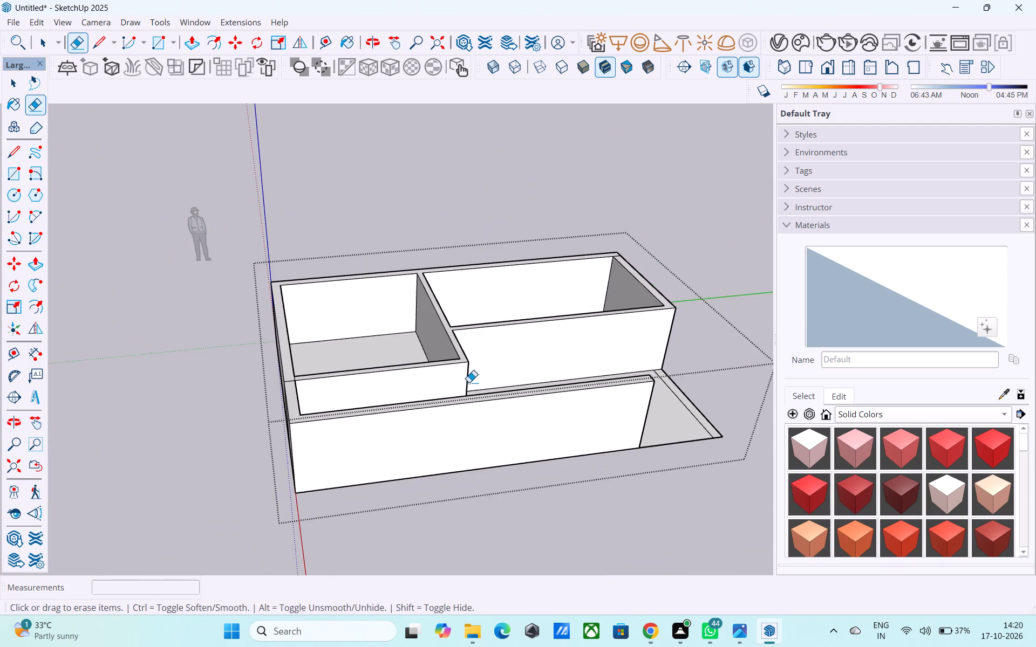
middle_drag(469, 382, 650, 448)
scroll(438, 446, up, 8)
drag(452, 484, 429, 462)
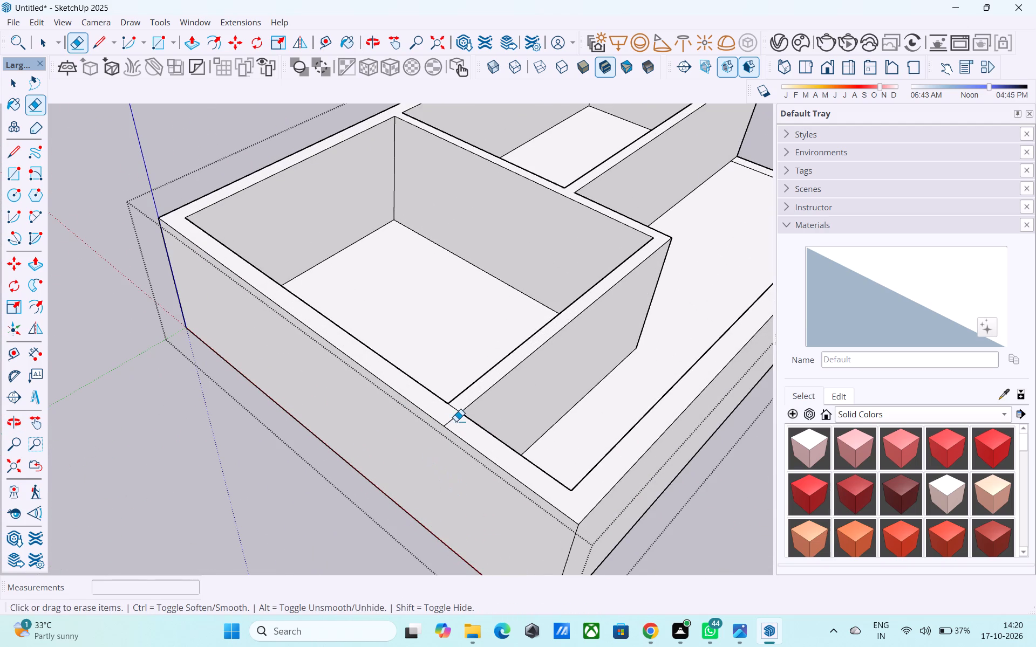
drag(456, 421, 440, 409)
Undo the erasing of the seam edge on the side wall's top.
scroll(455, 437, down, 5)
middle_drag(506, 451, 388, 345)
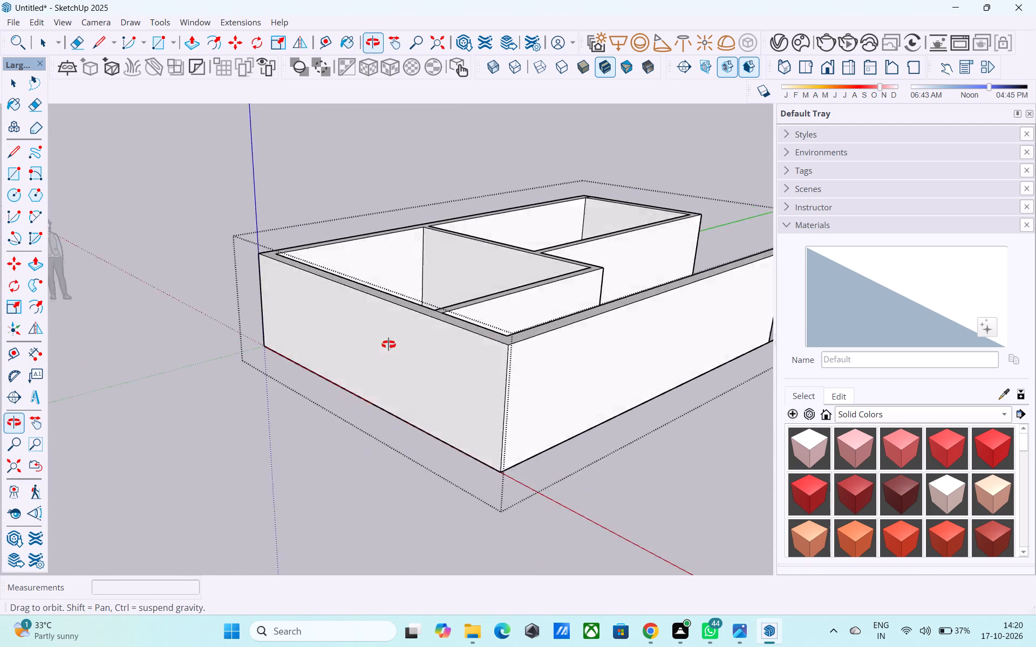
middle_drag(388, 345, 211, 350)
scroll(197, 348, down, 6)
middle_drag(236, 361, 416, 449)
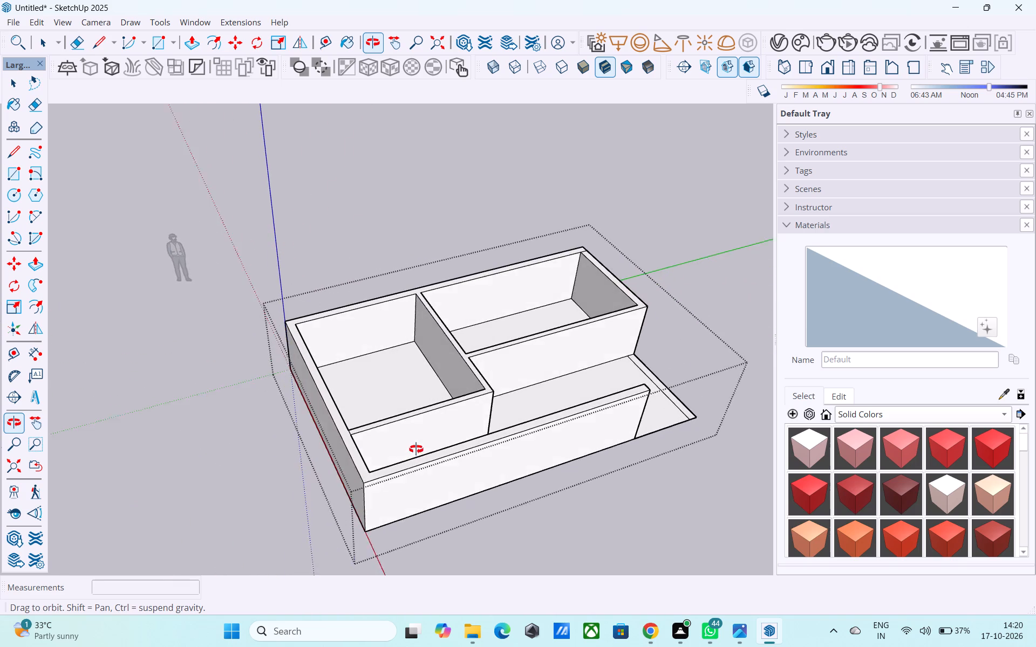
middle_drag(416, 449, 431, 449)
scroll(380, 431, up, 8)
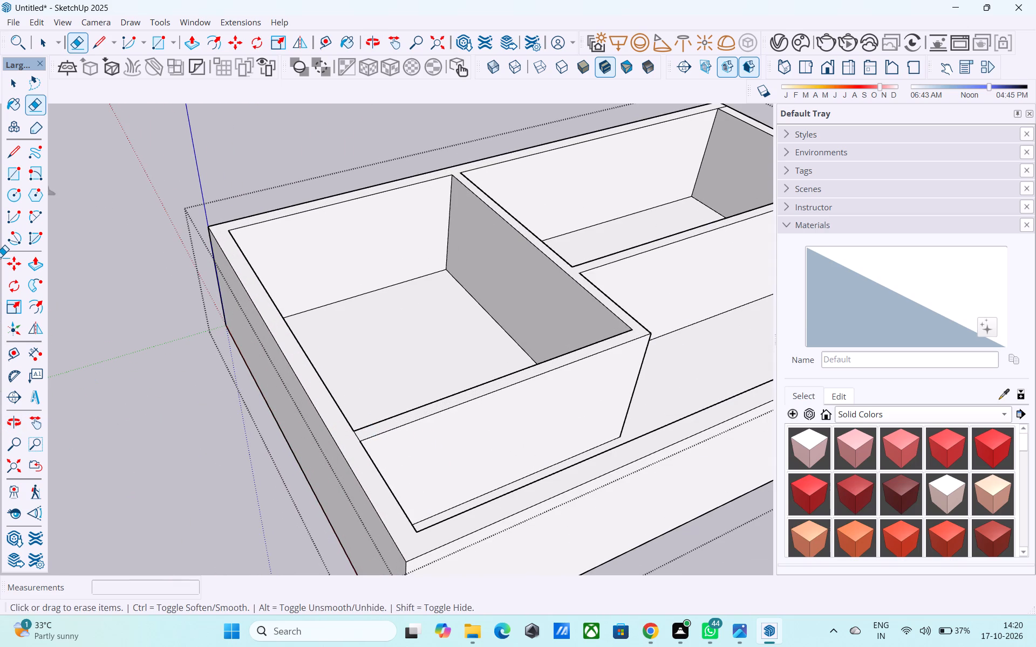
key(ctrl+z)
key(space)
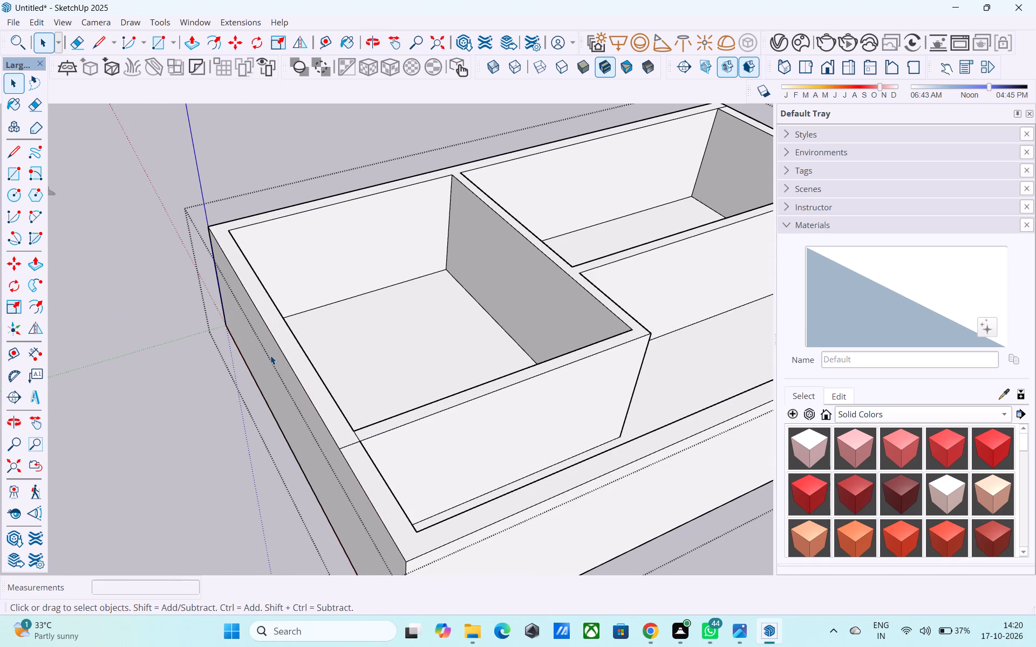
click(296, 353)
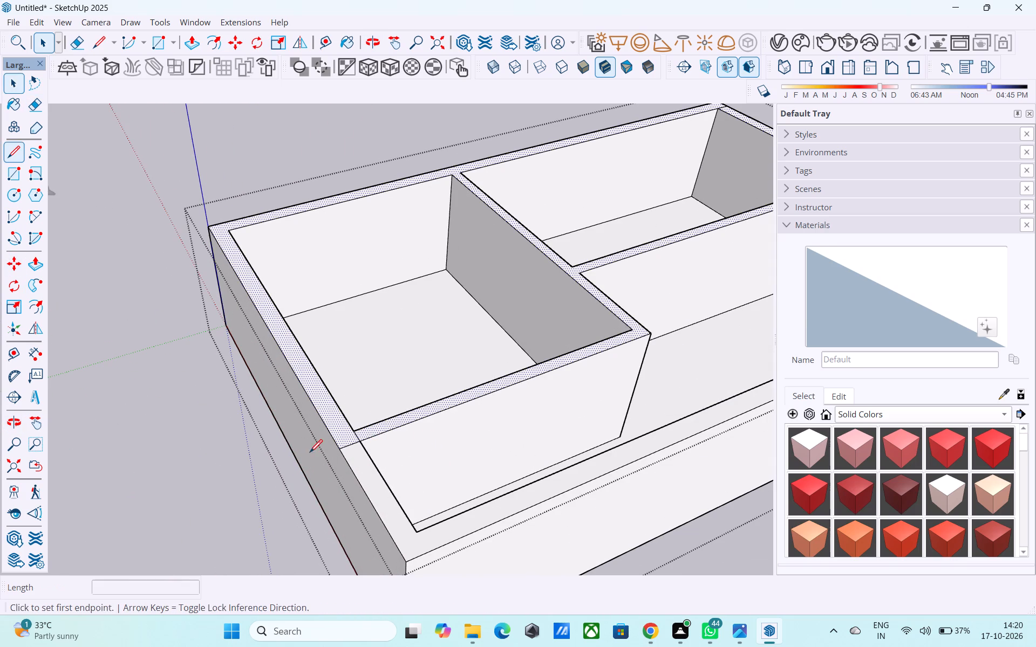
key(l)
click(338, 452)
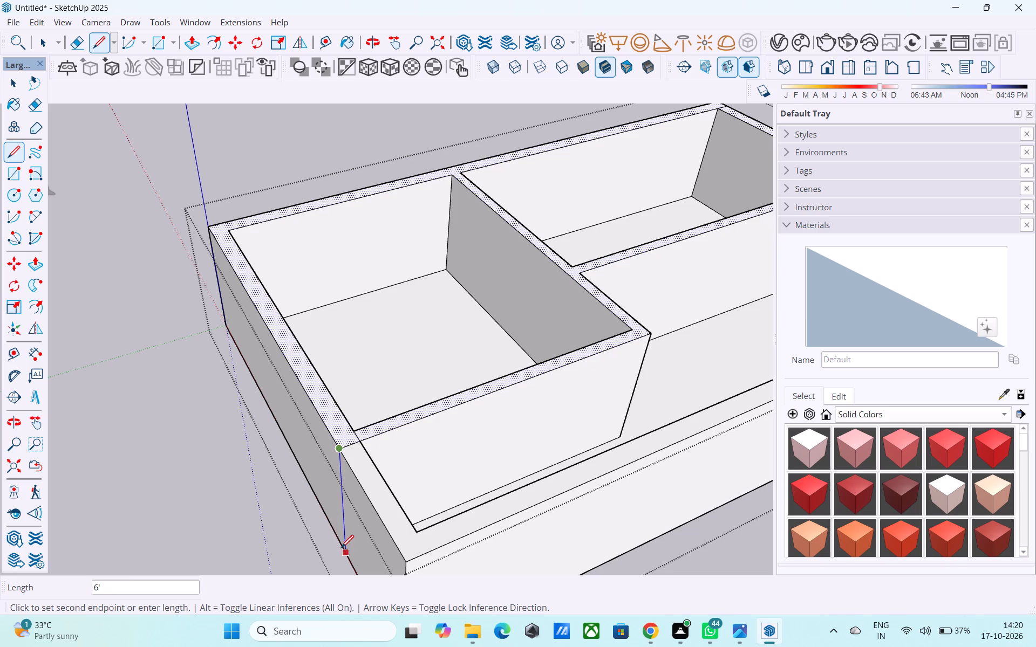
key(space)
Push/Pull the connected top face of the two rooms' outer walls and partitions up by 4'.
click(339, 426)
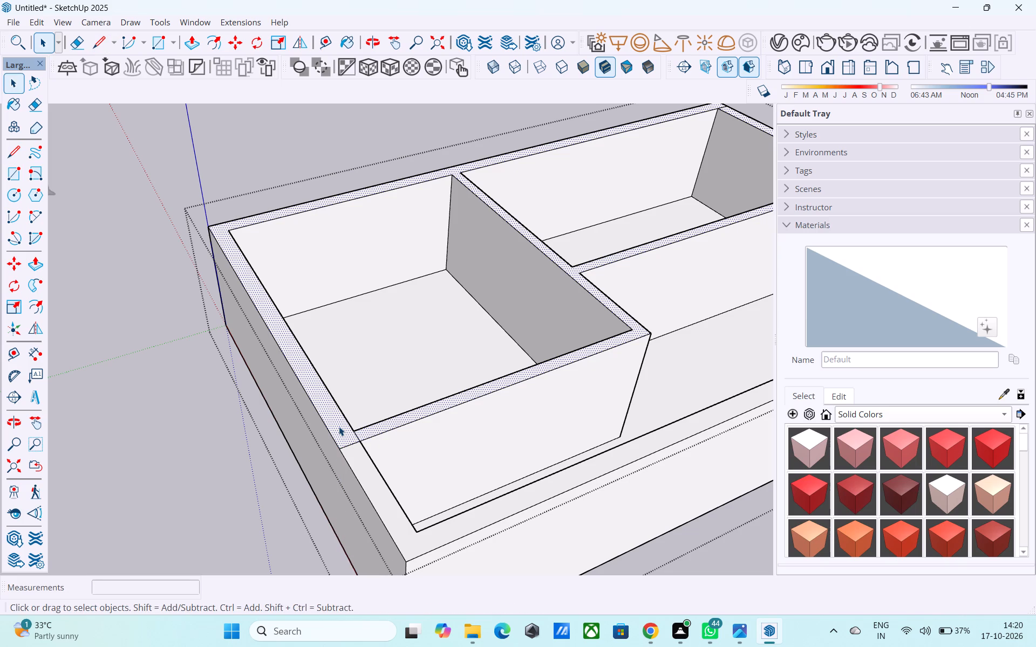
key(p)
click(339, 427)
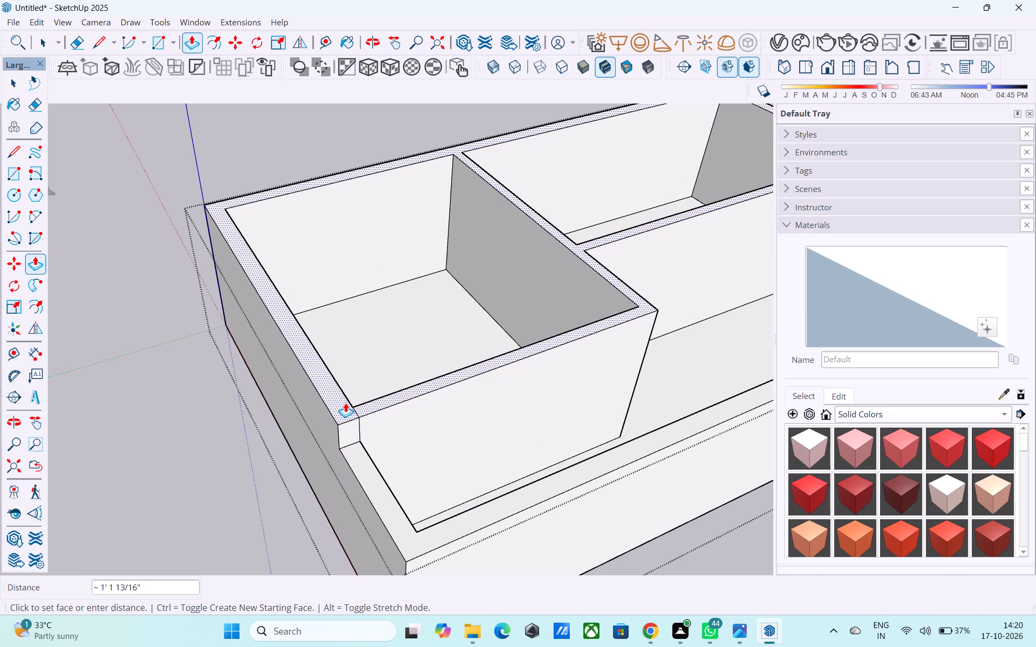
text(4')
key(Return)
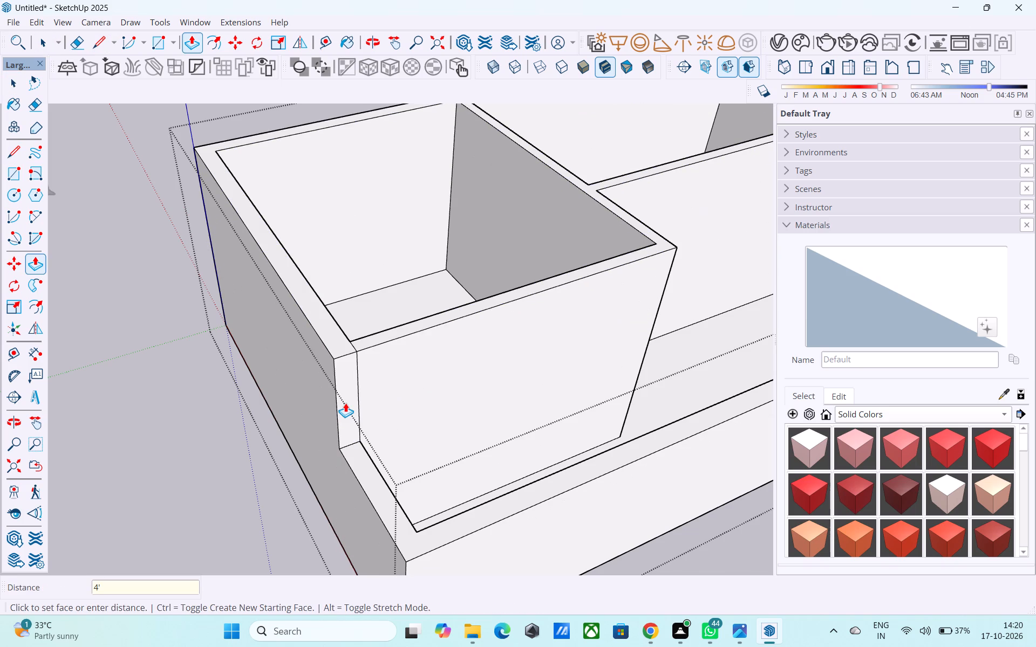
key(space)
Examine the raised room walls, the lower front wall and the open corner from several sides.
scroll(534, 210, down, 6)
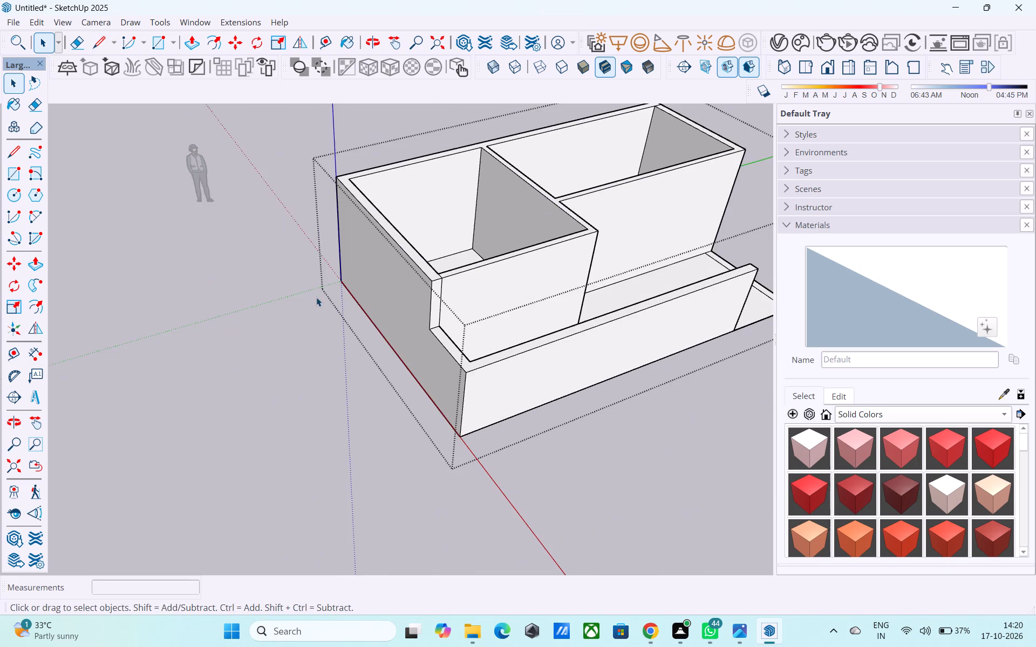
middle_drag(316, 298, 295, 252)
middle_drag(607, 271, 388, 201)
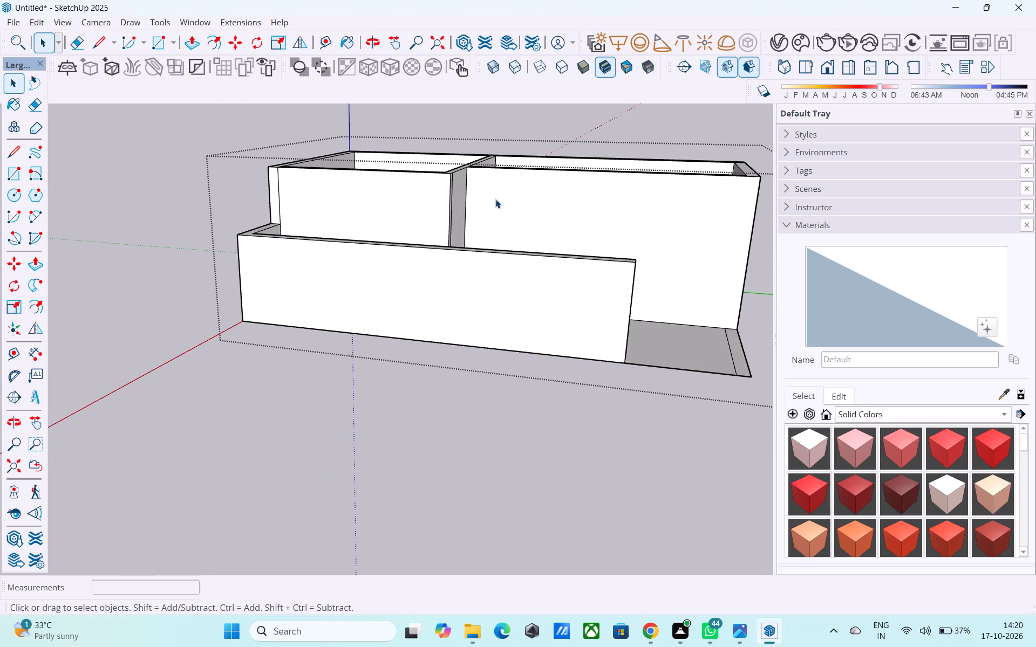
middle_drag(496, 199, 567, 260)
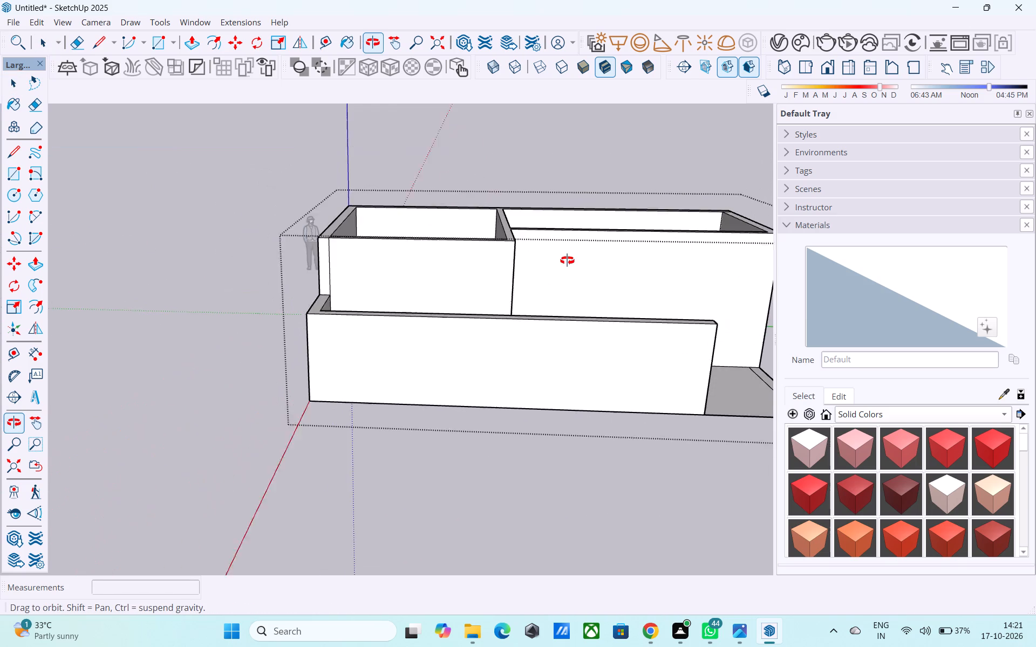
middle_drag(567, 260, 568, 260)
shift+middle_drag(610, 288, 593, 264)
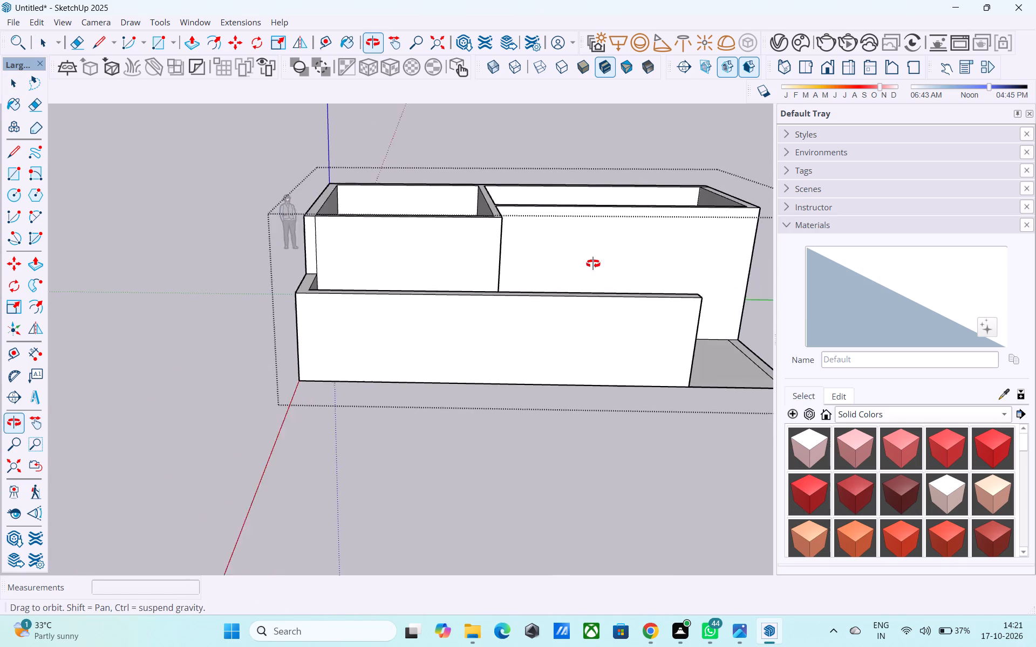
shift+middle_drag(593, 264, 605, 290)
shift+middle_drag(617, 290, 592, 274)
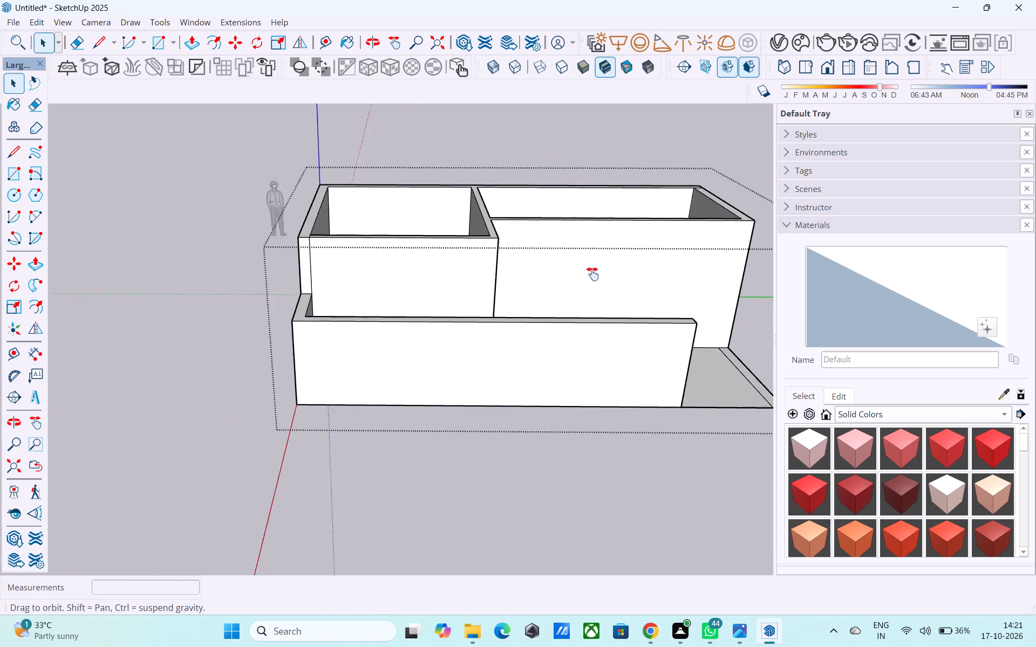
shift+middle_drag(592, 274, 532, 293)
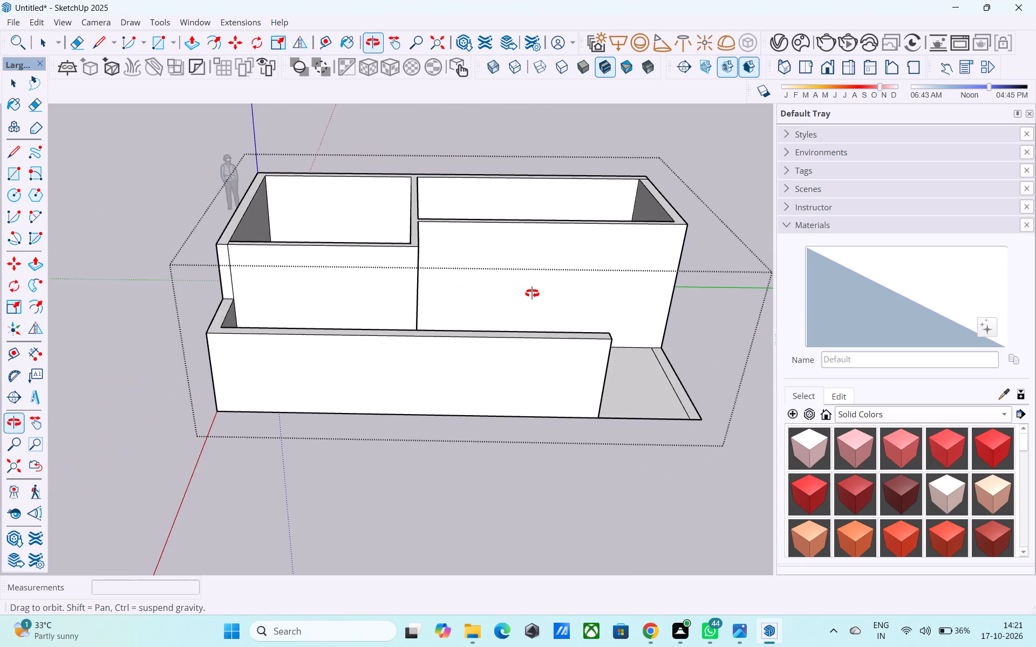
shift+middle_drag(532, 293, 542, 284)
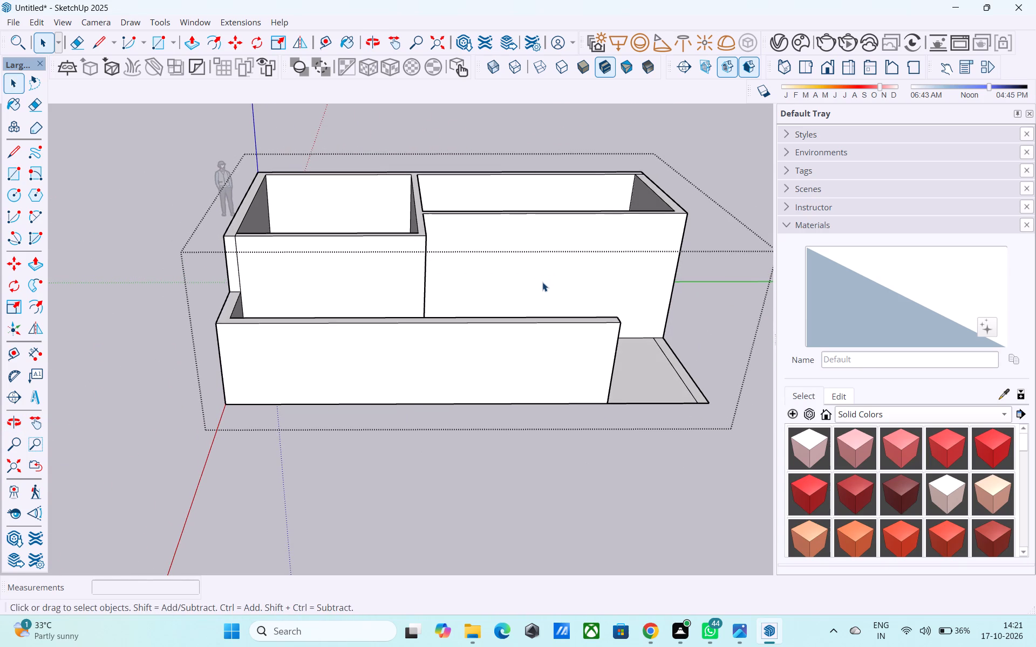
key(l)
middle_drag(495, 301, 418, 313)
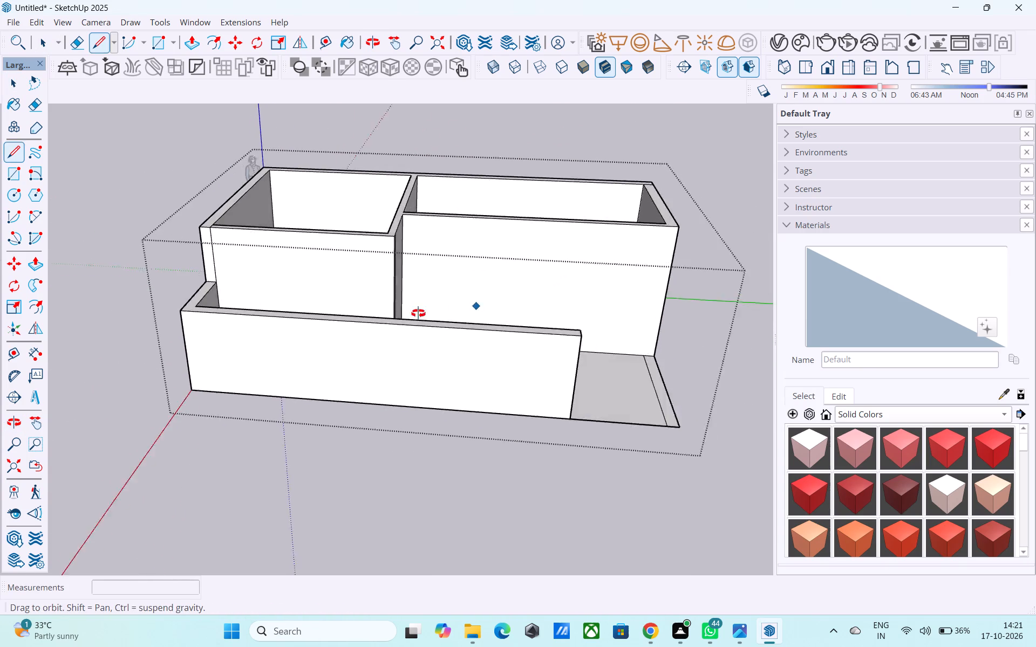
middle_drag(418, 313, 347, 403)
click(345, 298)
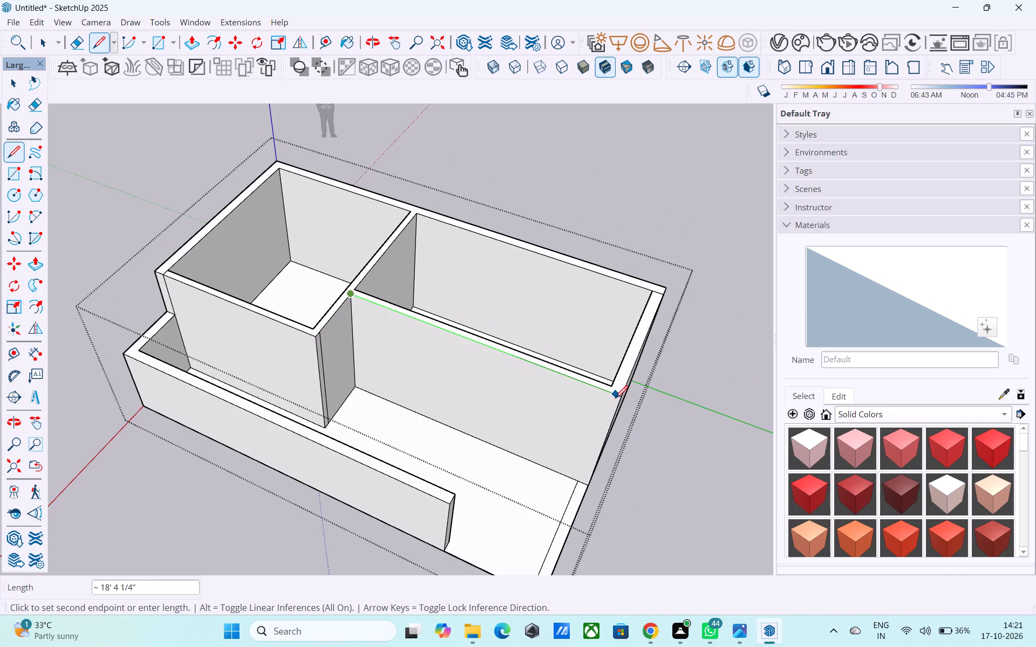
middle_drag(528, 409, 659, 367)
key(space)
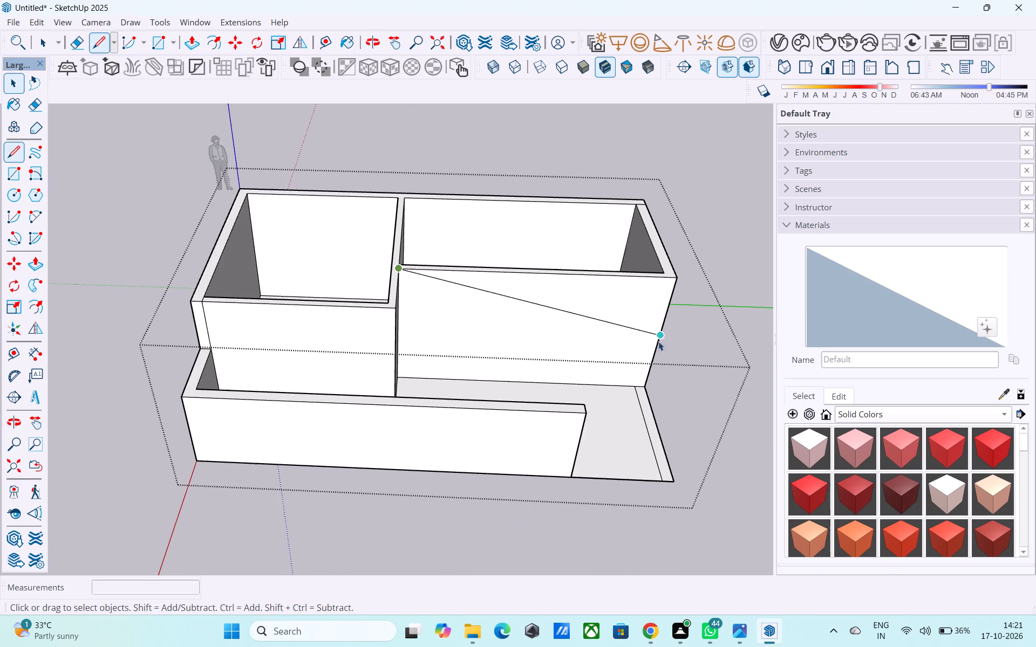
Push/Pull the remaining floor-level wall strip beside the open corner up 6' to match the low front wall.
middle_drag(628, 338, 664, 313)
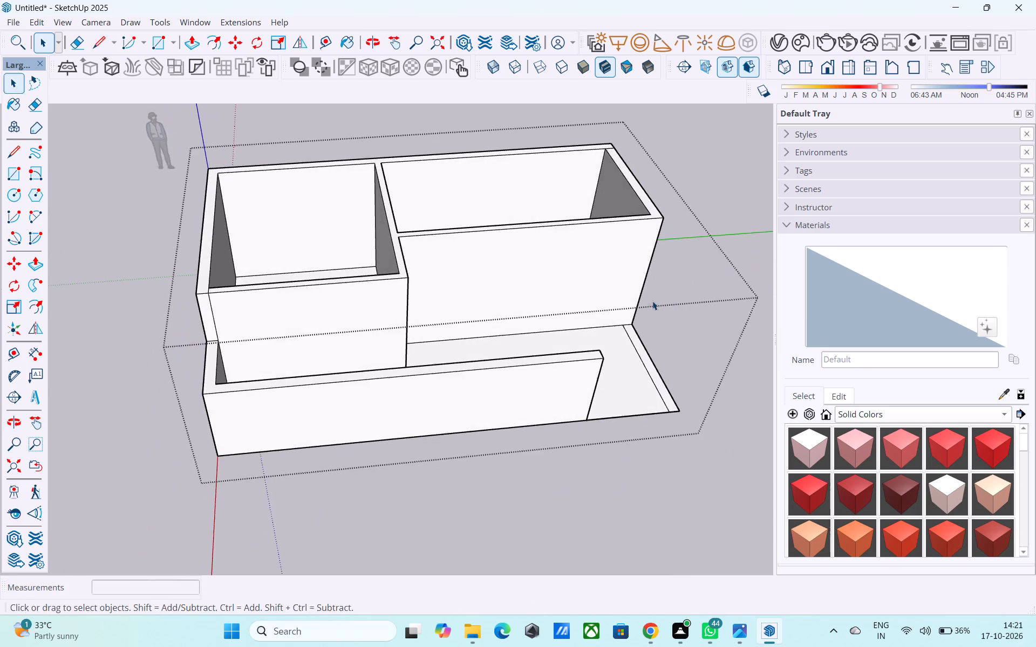
shift+middle_drag(644, 301, 606, 238)
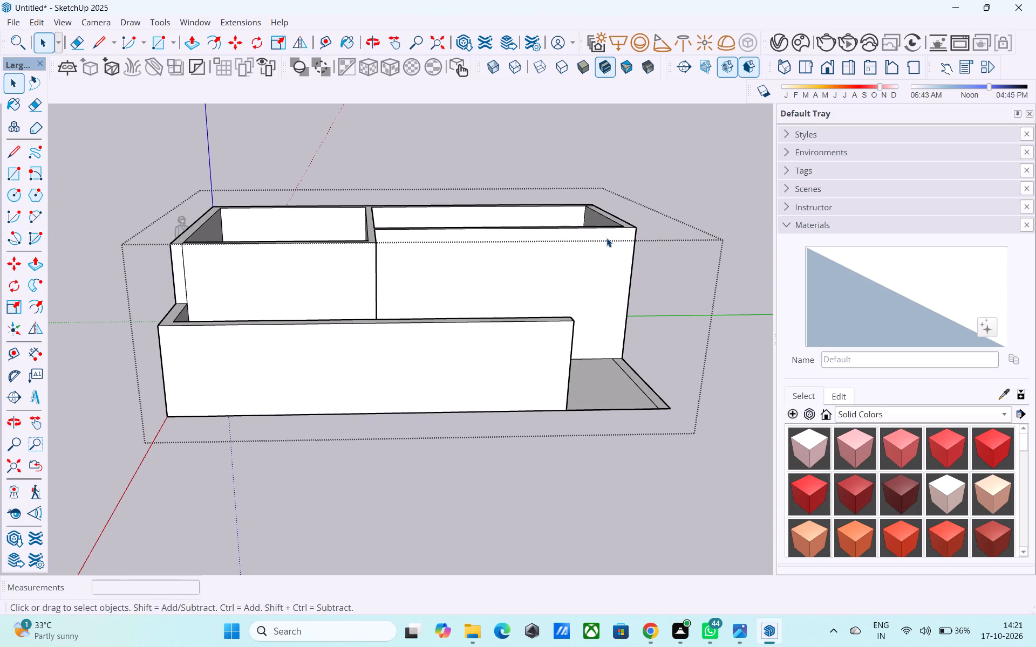
middle_drag(606, 238, 619, 207)
scroll(595, 246, down, 1)
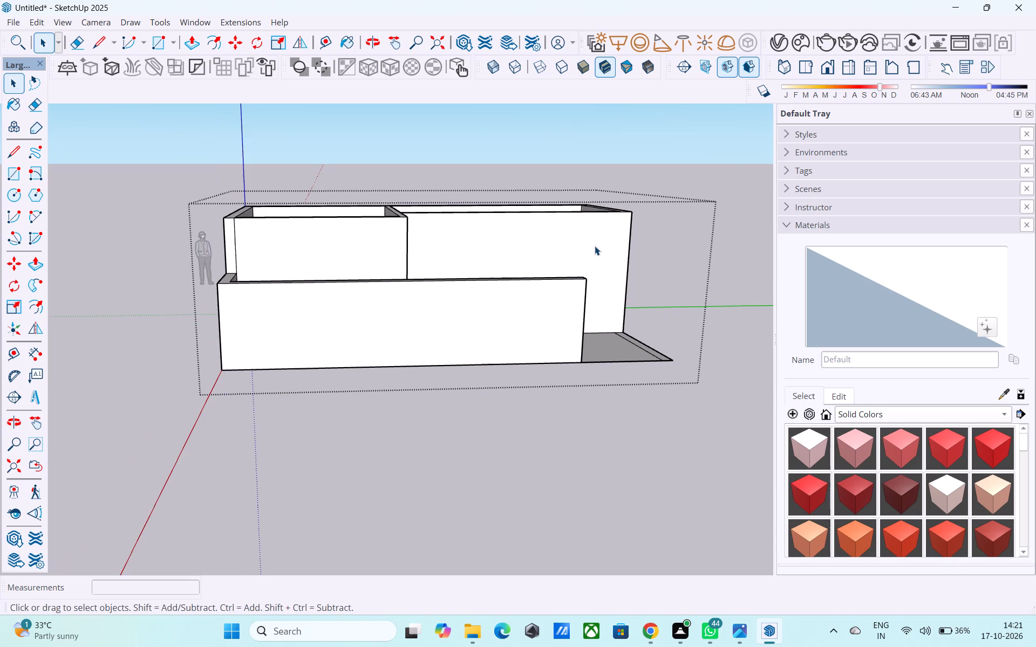
scroll(595, 246, down, 2)
middle_drag(595, 246, 586, 216)
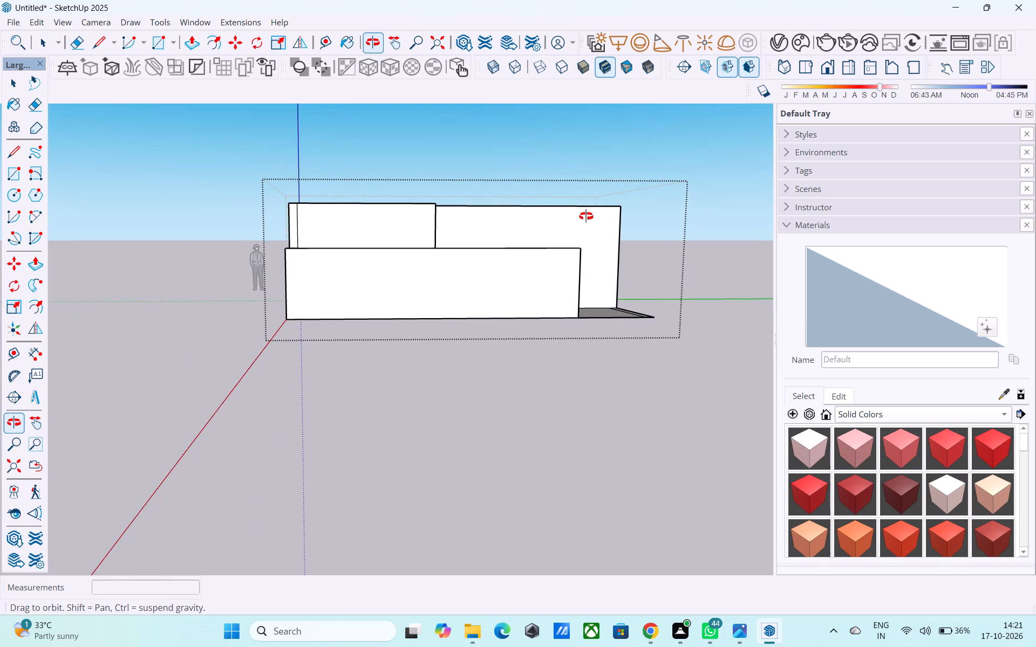
middle_drag(586, 216, 583, 379)
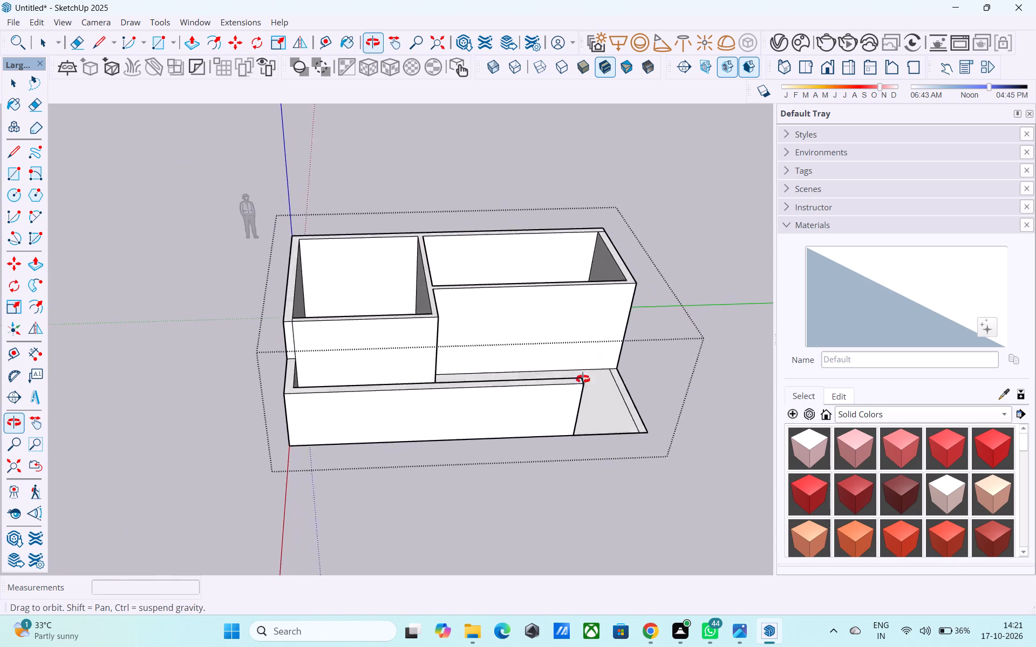
middle_drag(583, 379, 561, 388)
scroll(626, 409, up, 4)
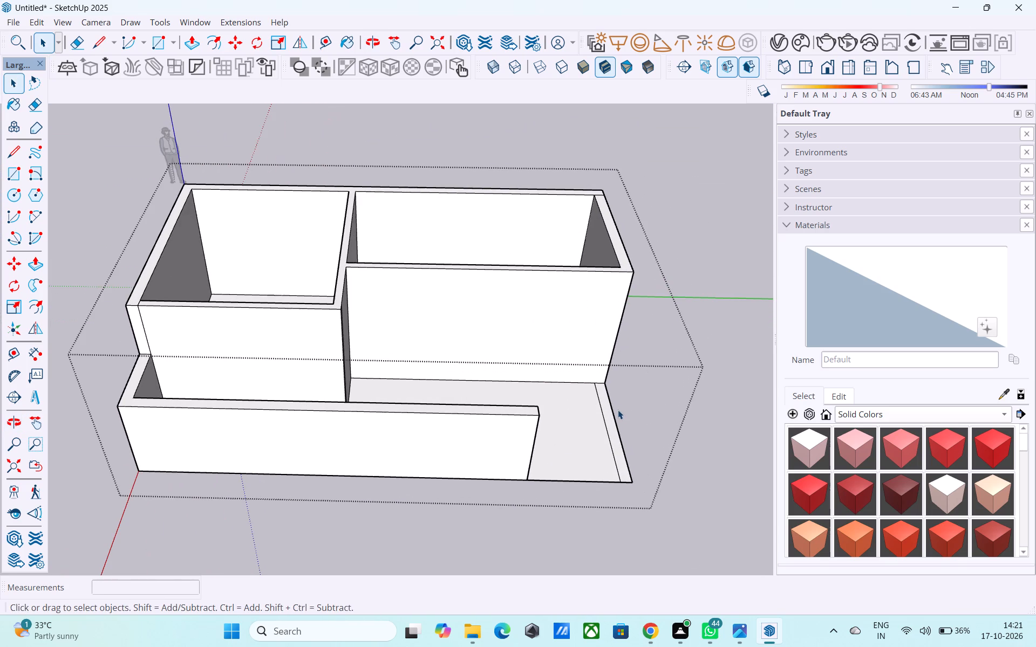
click(609, 410)
key(p)
click(607, 411)
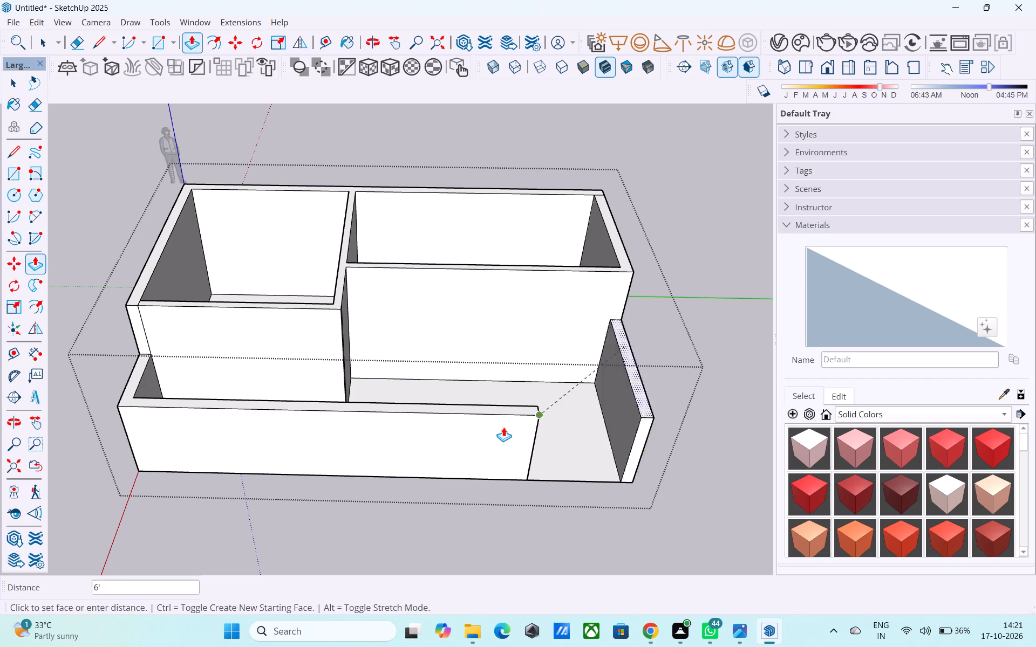
click(481, 405)
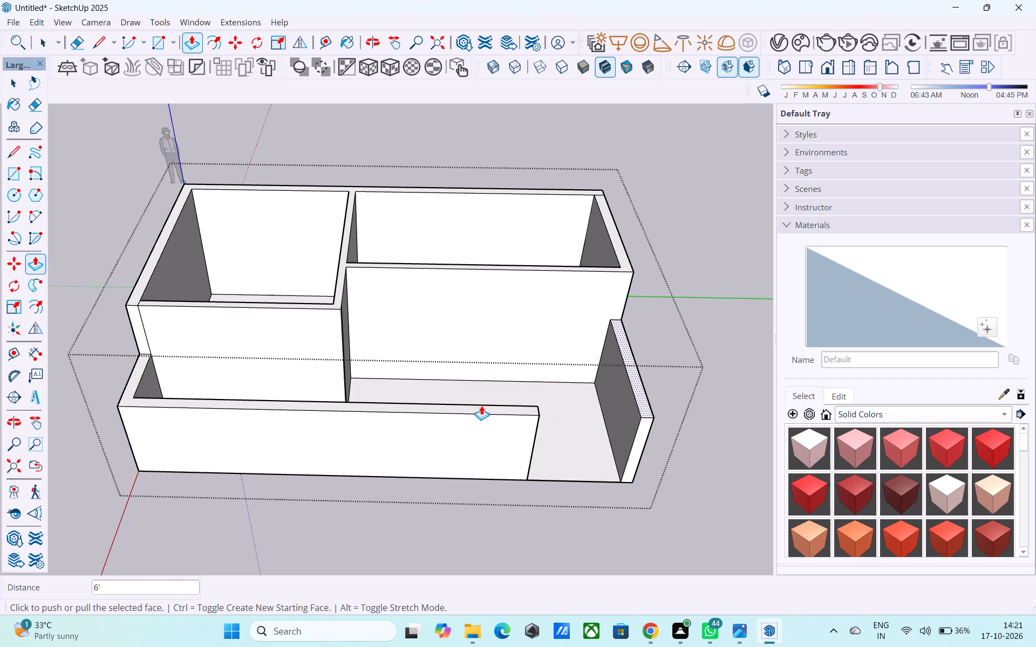
middle_drag(492, 404, 358, 353)
key(space)
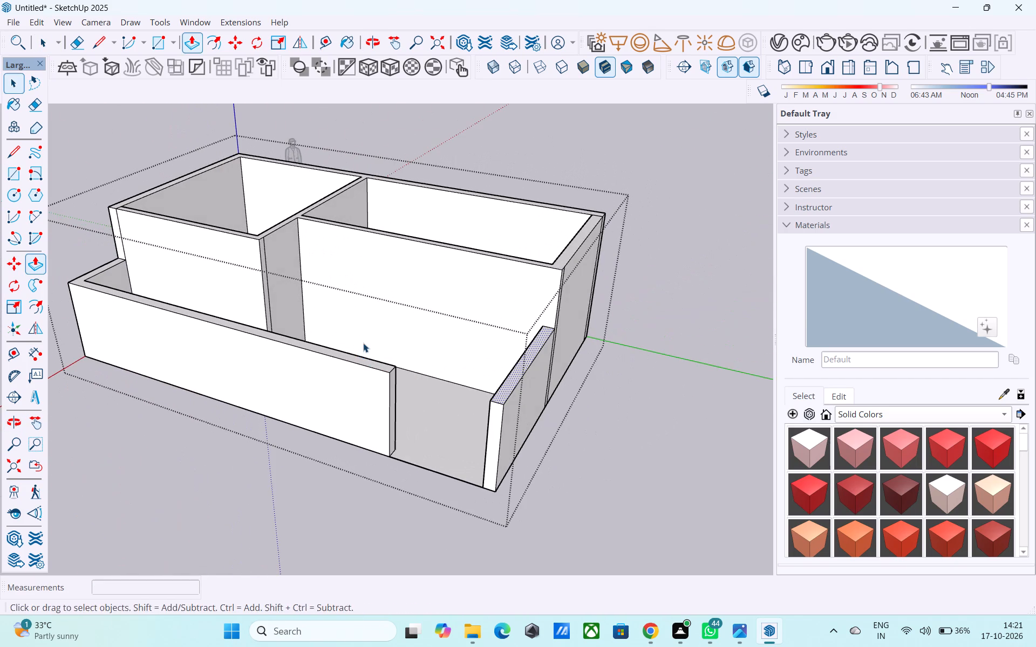
Erase the vertical seam edge near the side-wall corner on the raised room's outer face above the low front wall.
middle_drag(363, 343, 502, 477)
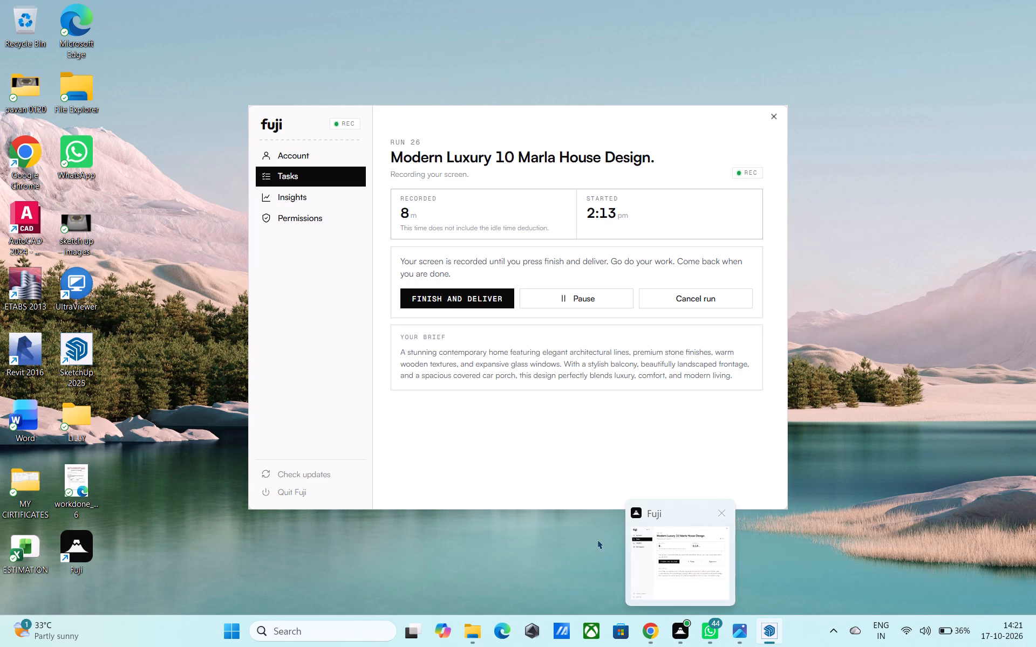
middle_drag(555, 542, 559, 283)
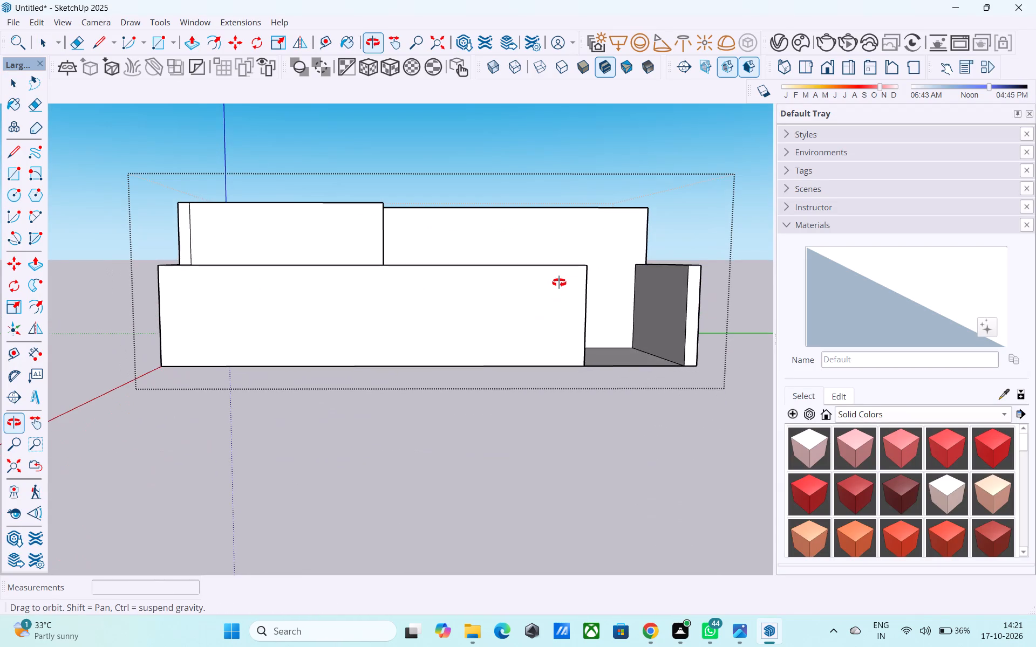
middle_drag(559, 283, 336, 428)
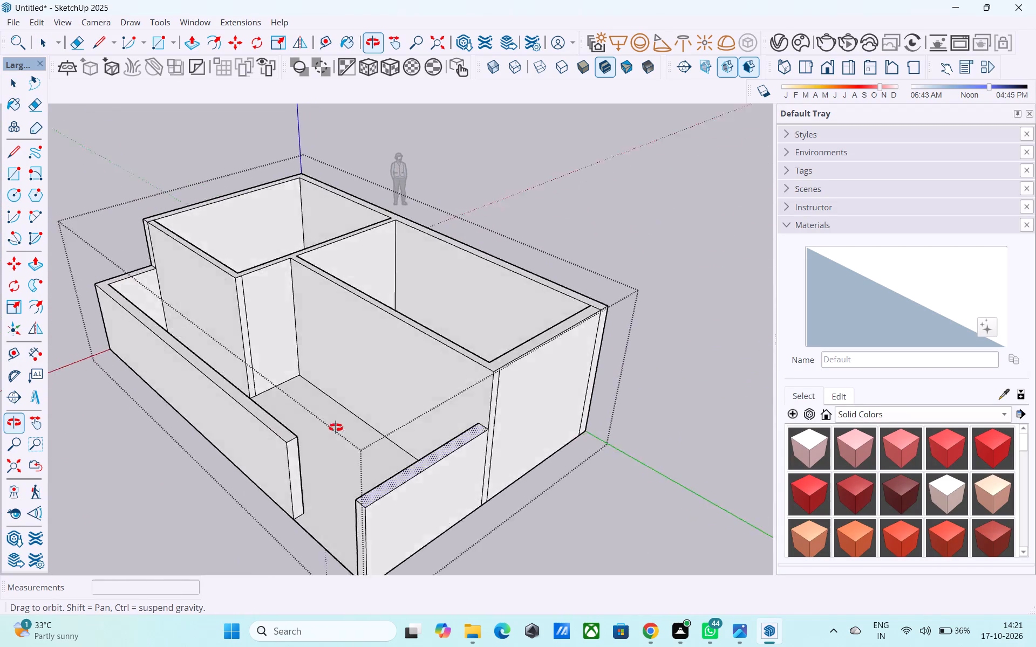
middle_drag(336, 428, 555, 437)
scroll(546, 437, up, 1)
middle_drag(394, 328, 467, 282)
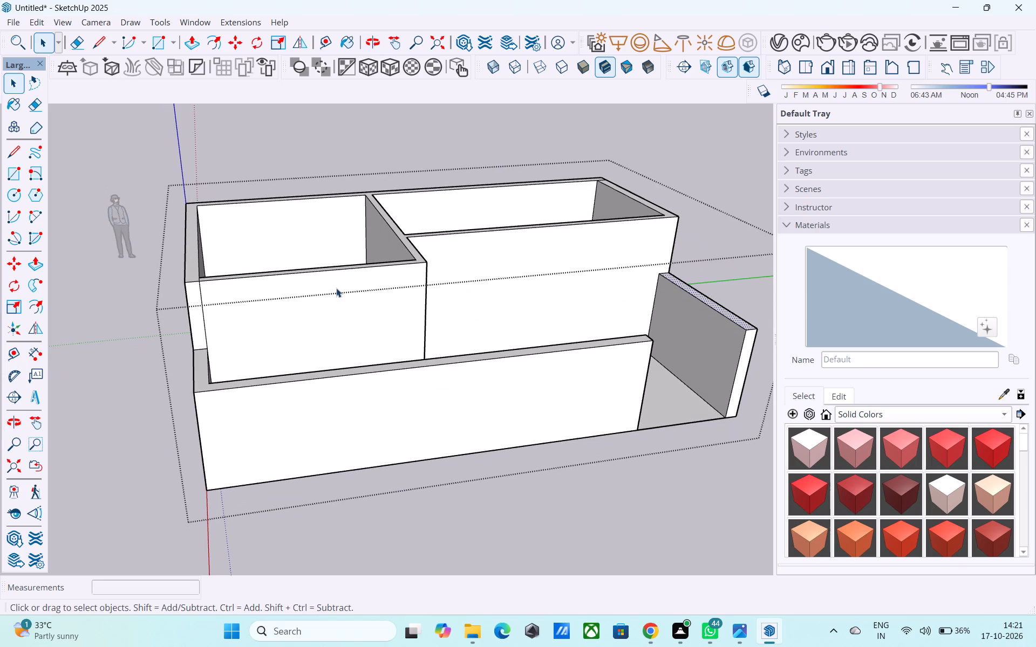
middle_drag(205, 280, 102, 323)
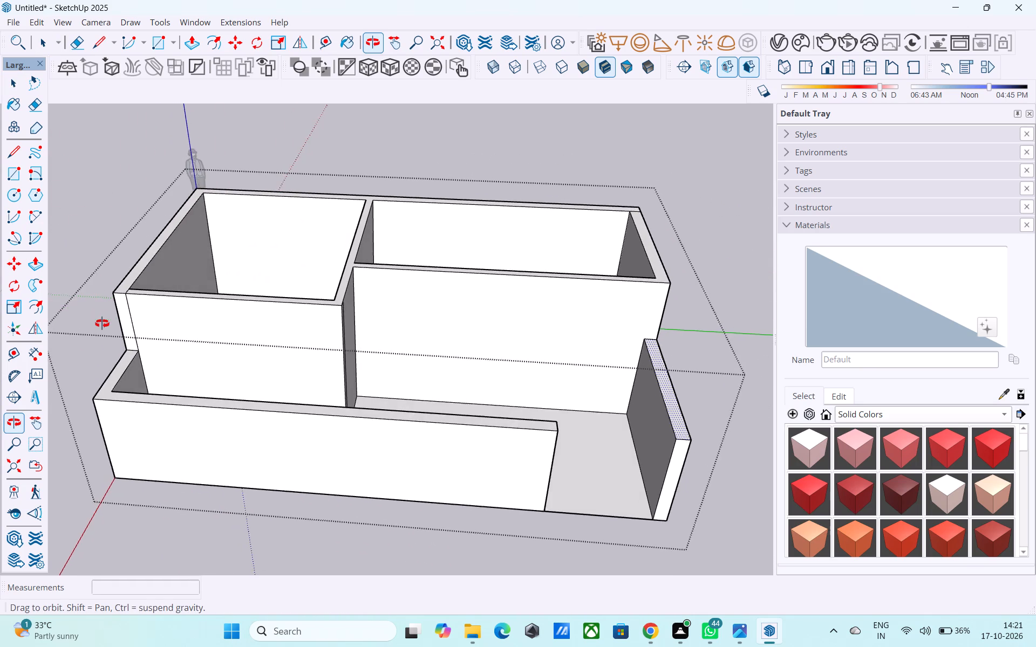
middle_drag(102, 323, 102, 324)
scroll(136, 310, up, 6)
key(e)
drag(132, 309, 117, 309)
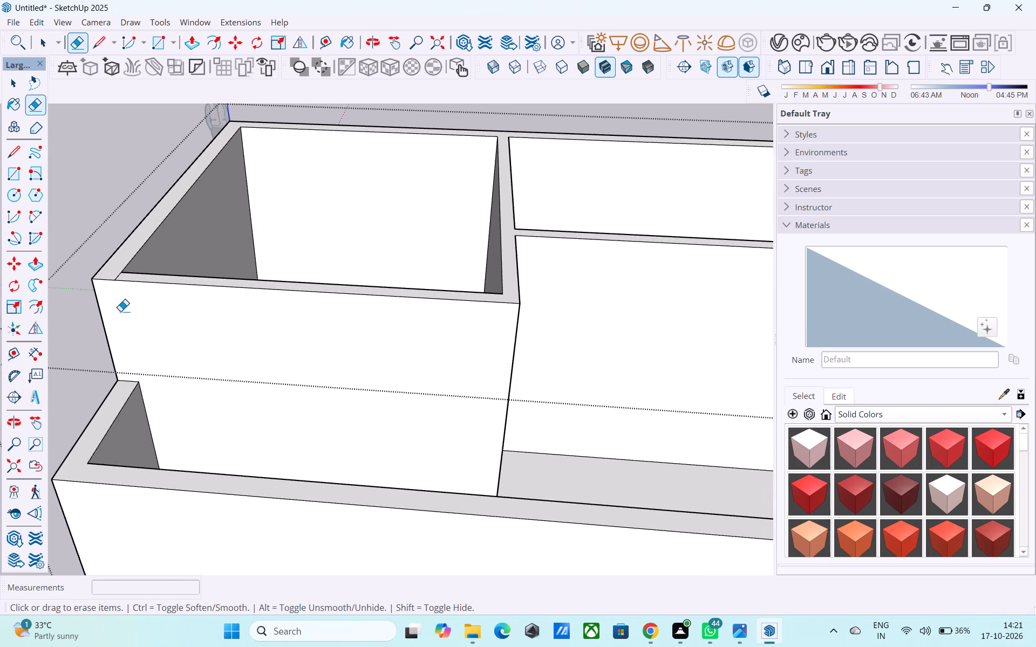
scroll(117, 282, up, 4)
click(117, 277)
key(space)
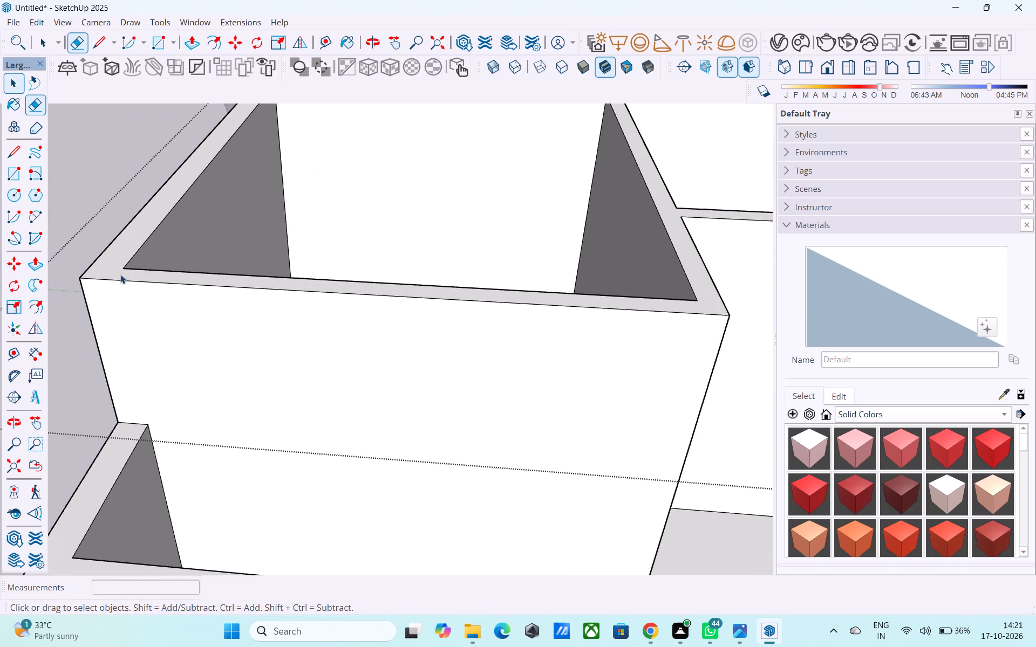
Place a Tape Measure guide 3' above the base edge on the raised room's wall face behind the low front wall.
scroll(121, 274, down, 9)
middle_drag(268, 395, 333, 452)
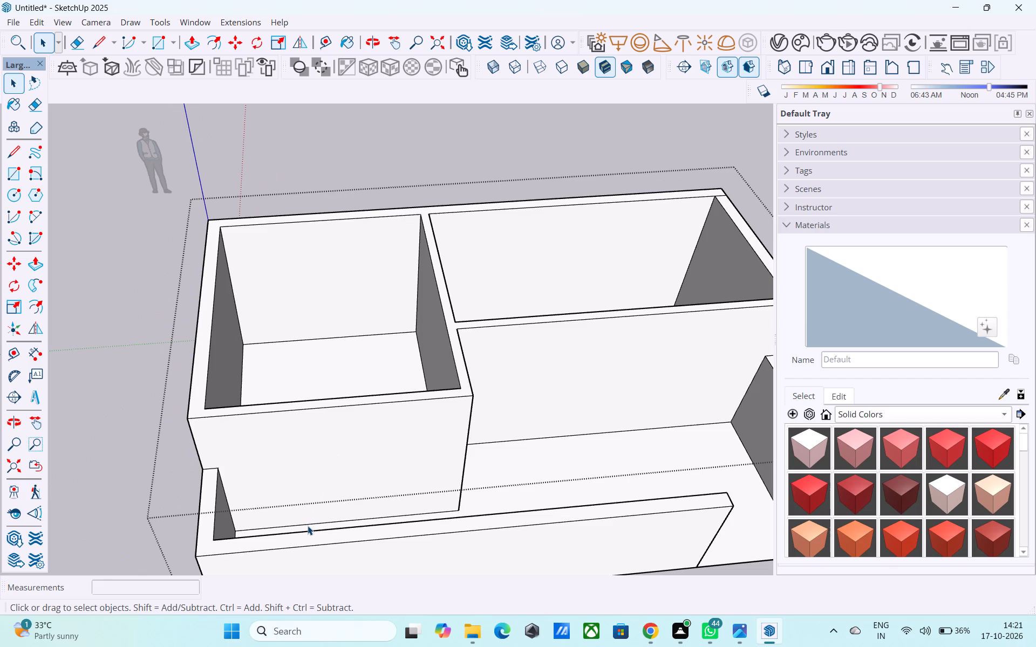
click(308, 526)
key(t)
click(308, 524)
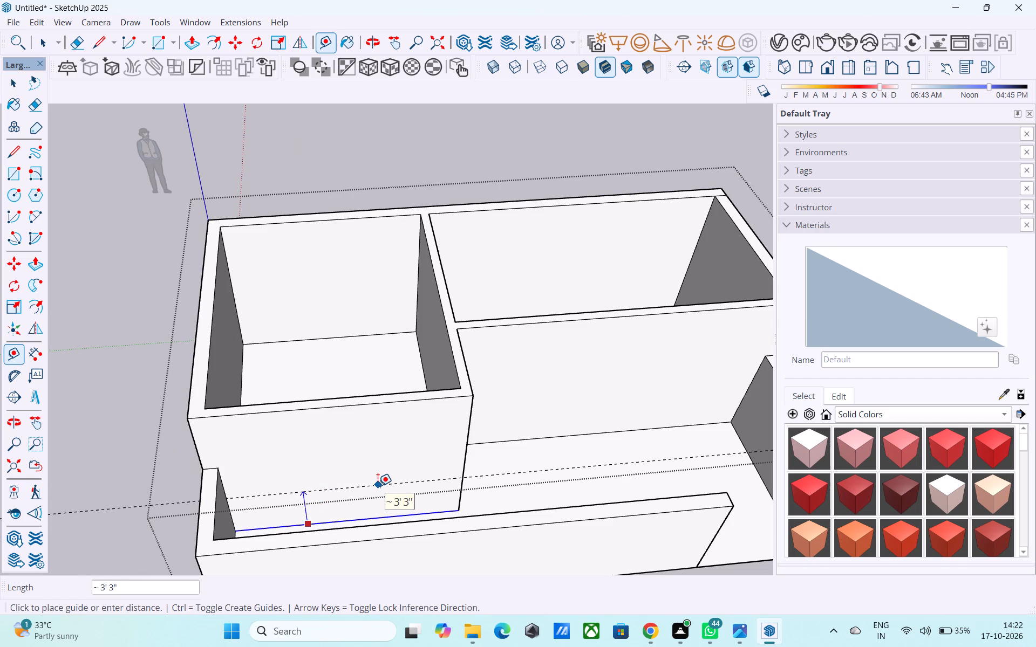
text(3')
key(Return)
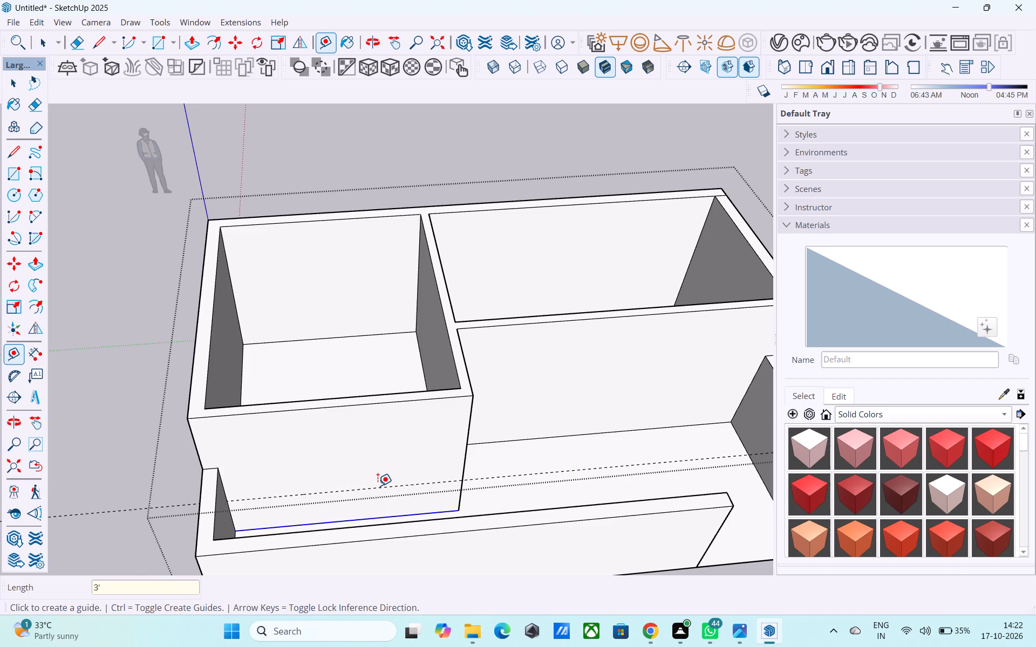
Place a vertical Tape Measure guide 2' from the low side wall's inner corner edge on the raised room's wall face.
middle_drag(358, 487, 352, 483)
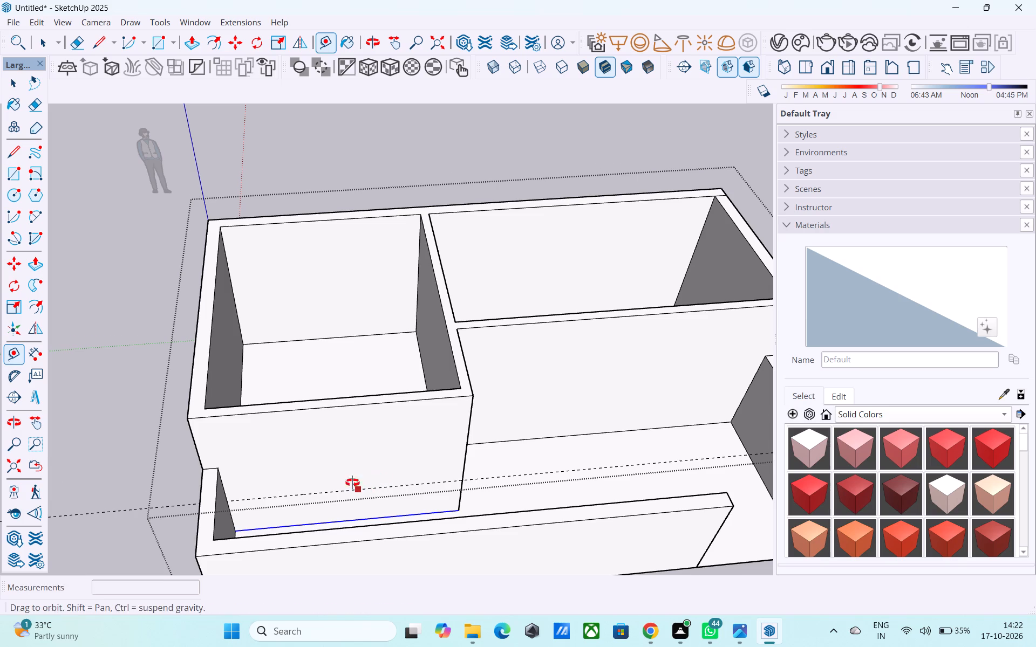
middle_drag(352, 483, 365, 427)
scroll(264, 401, up, 3)
click(207, 395)
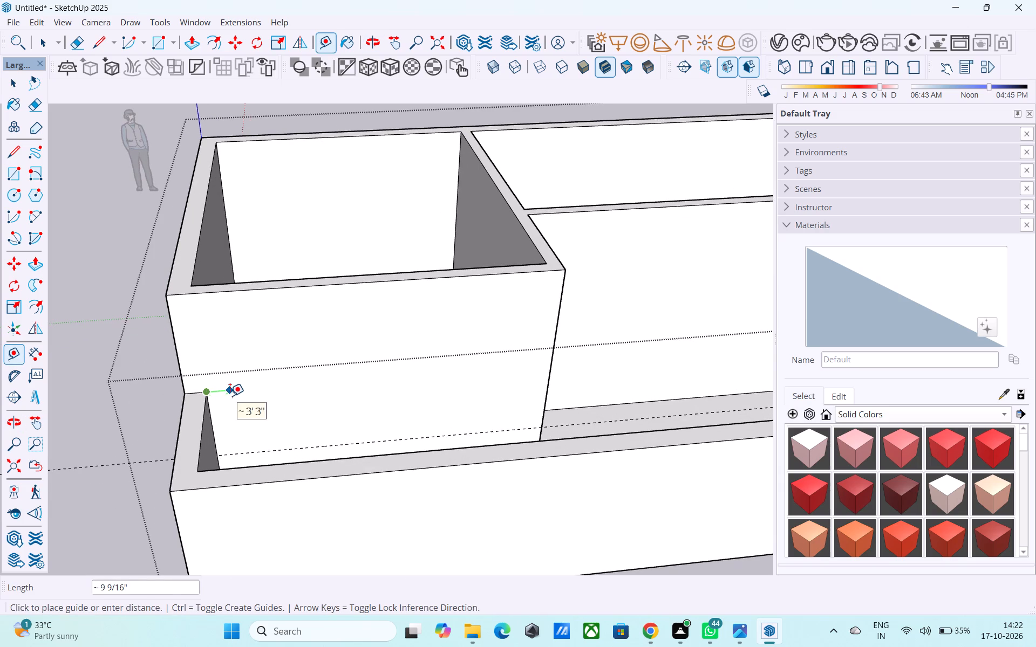
key(t)
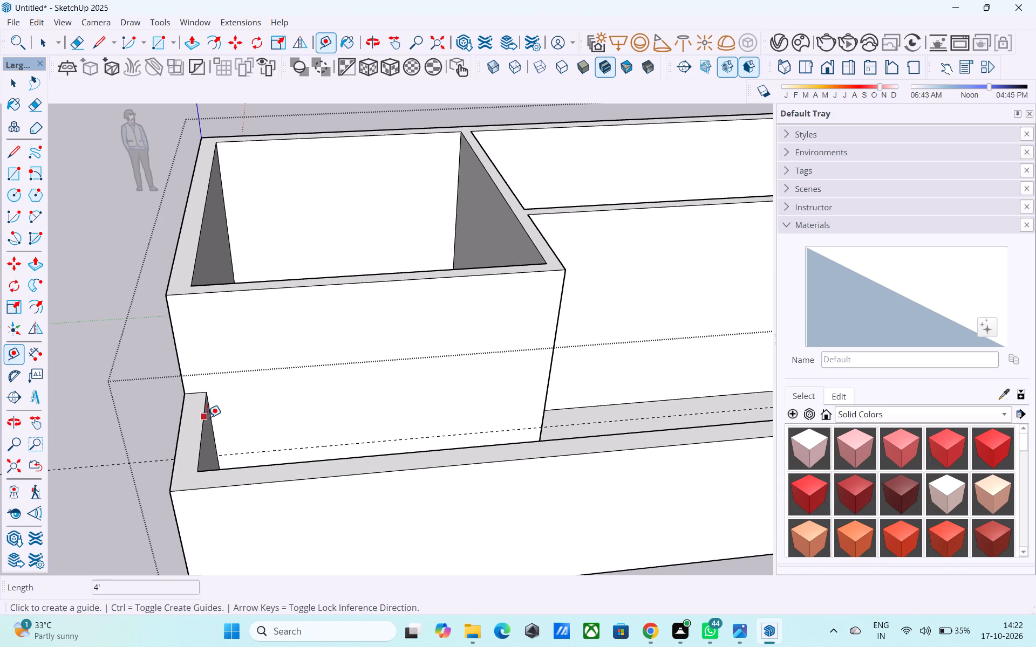
click(207, 417)
key(t)
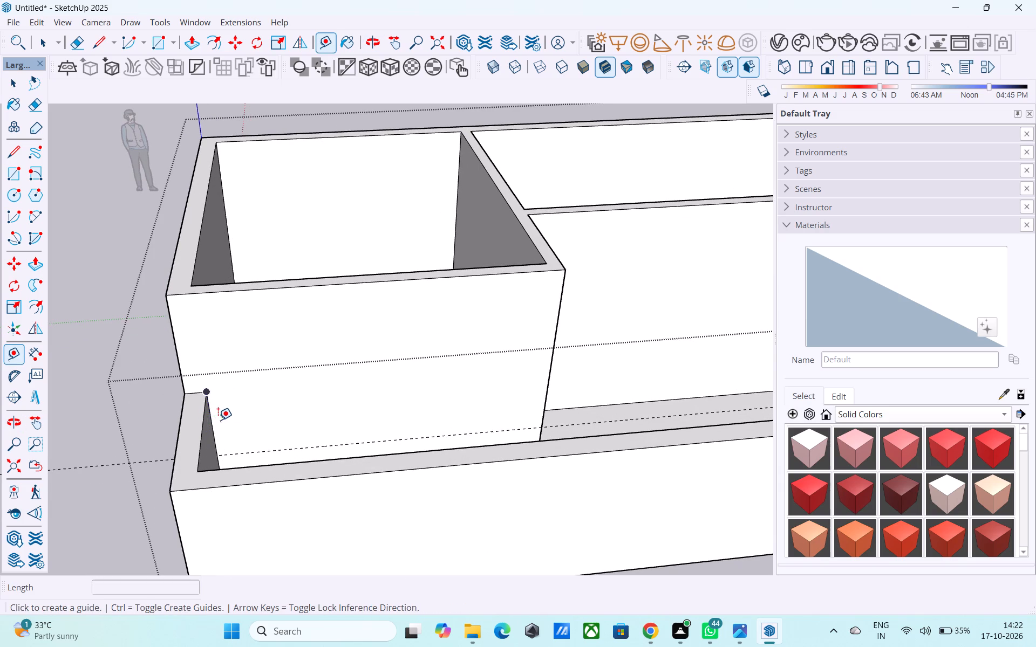
click(210, 423)
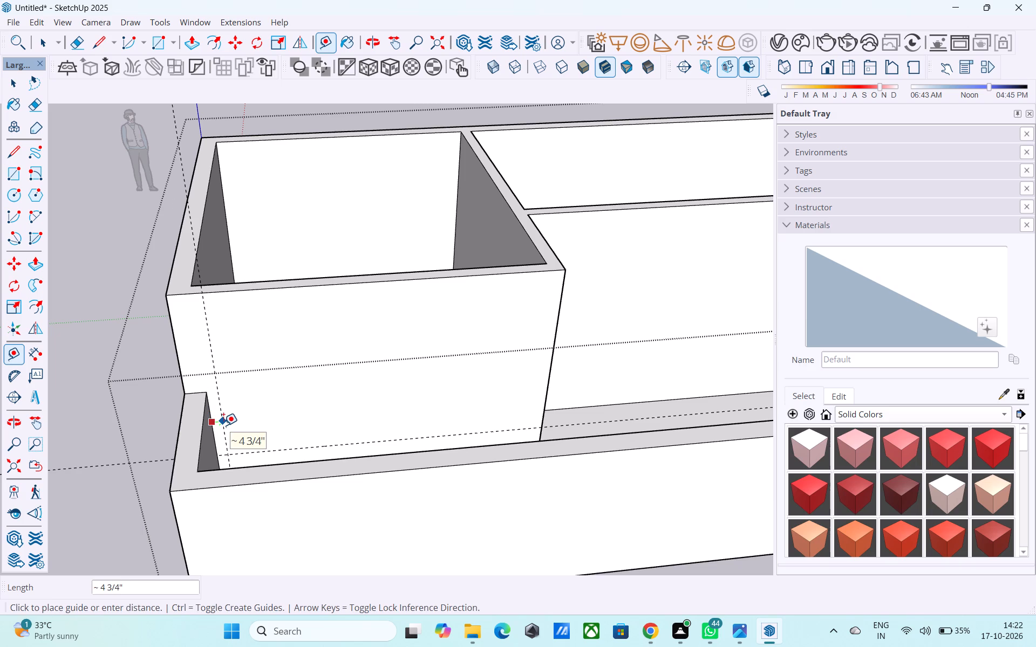
text(2')
key(Return)
key(space)
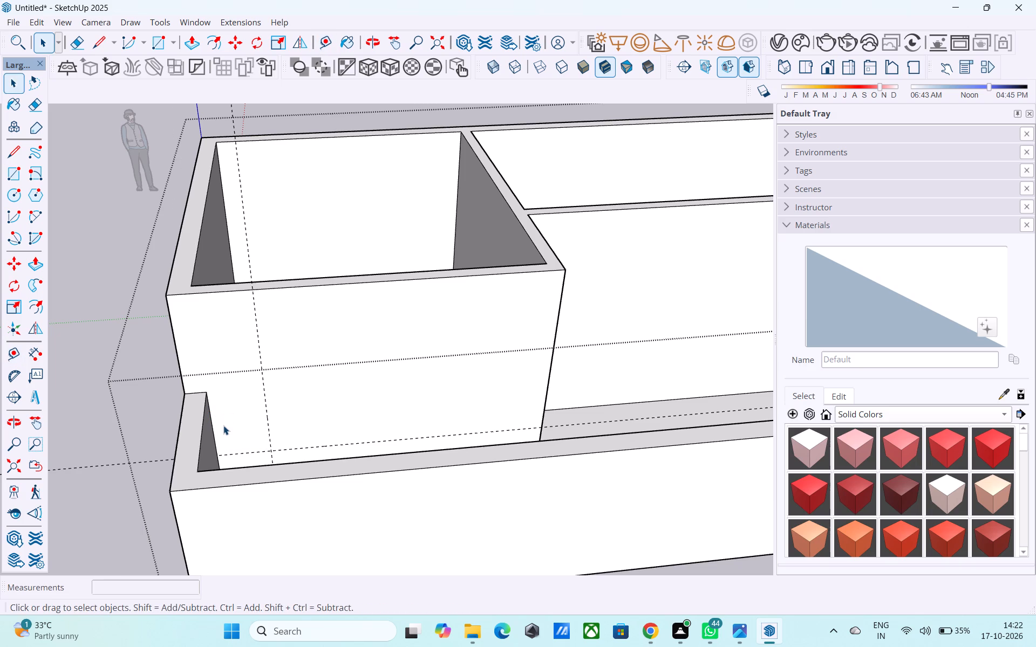
Draw an 8' by 6' rectangle on the raised room's wall face, starting at the intersection of the two guides.
key(r)
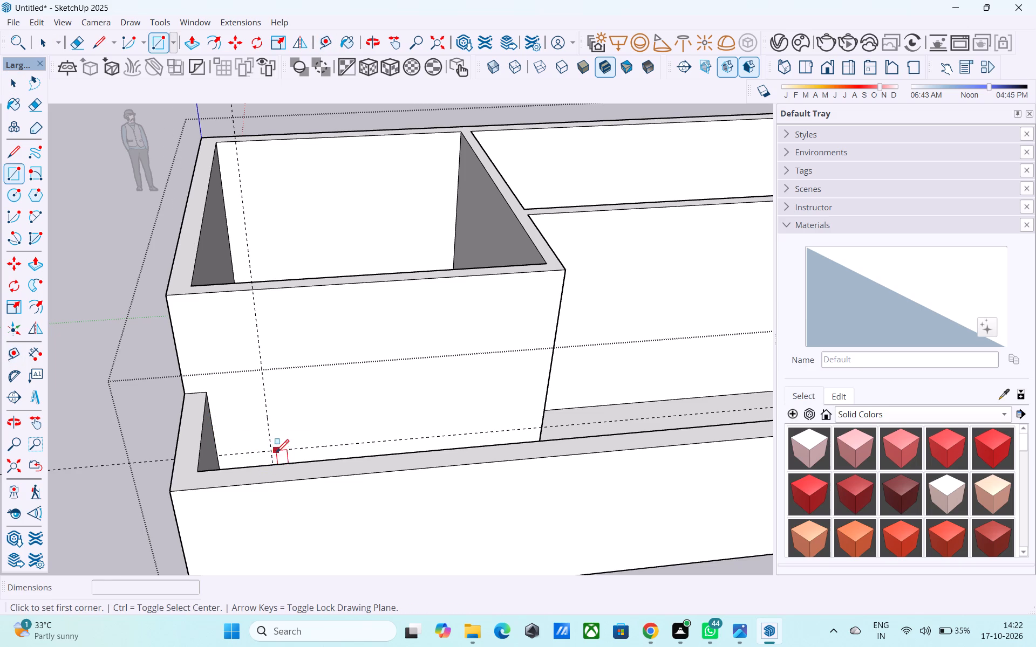
click(271, 451)
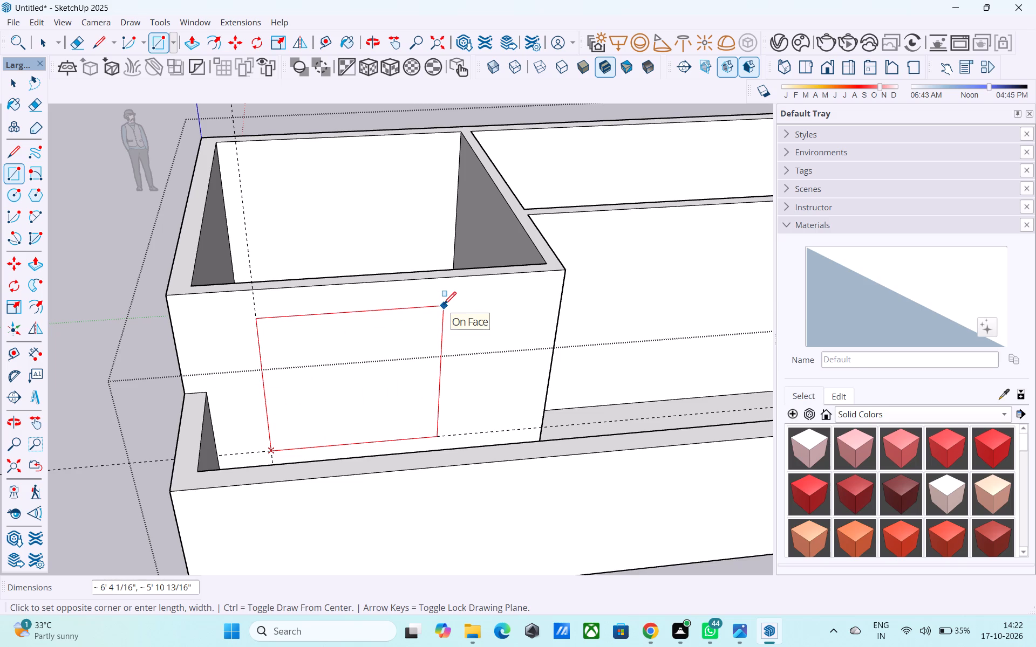
text(6',8')
key(Return)
text(8',6')
key(Return)
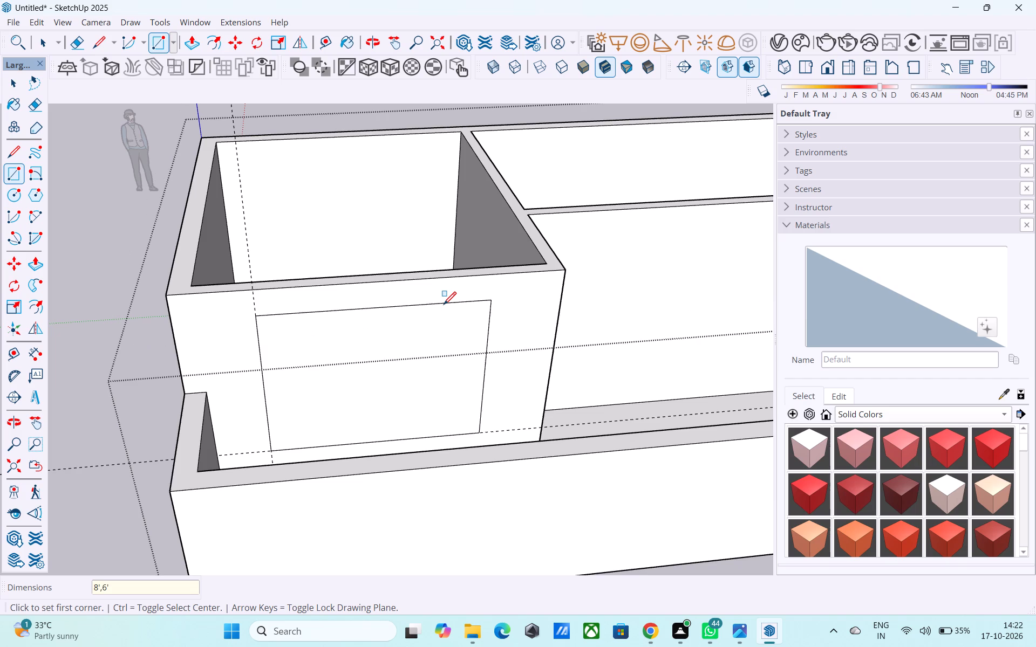
key(space)
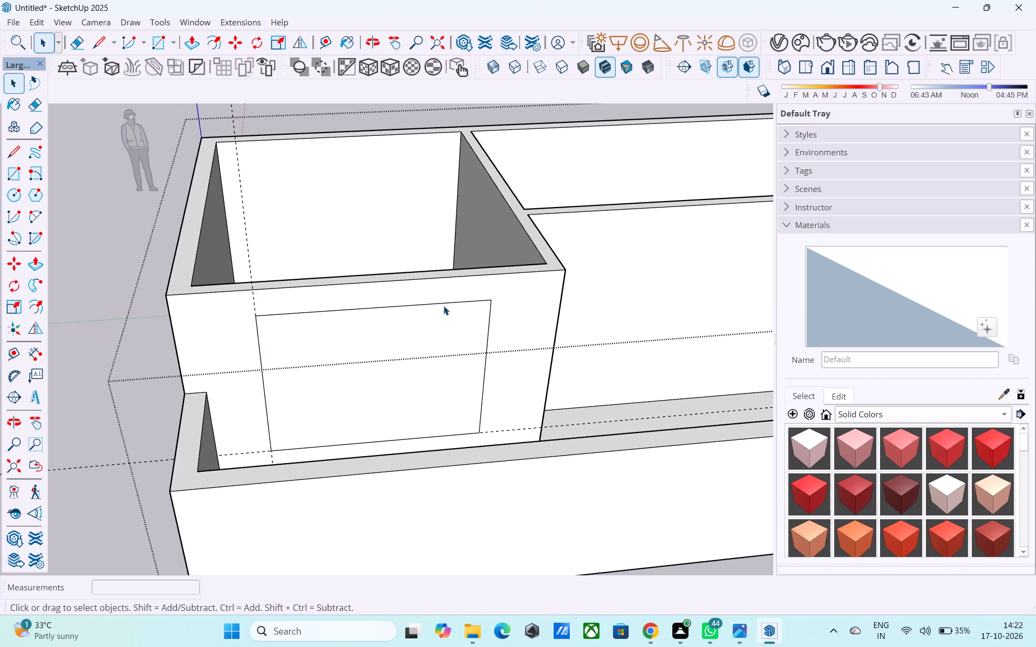
Offset the 8' by 6' window rectangle inward by 2" to outline its outer frame.
middle_drag(334, 356, 337, 359)
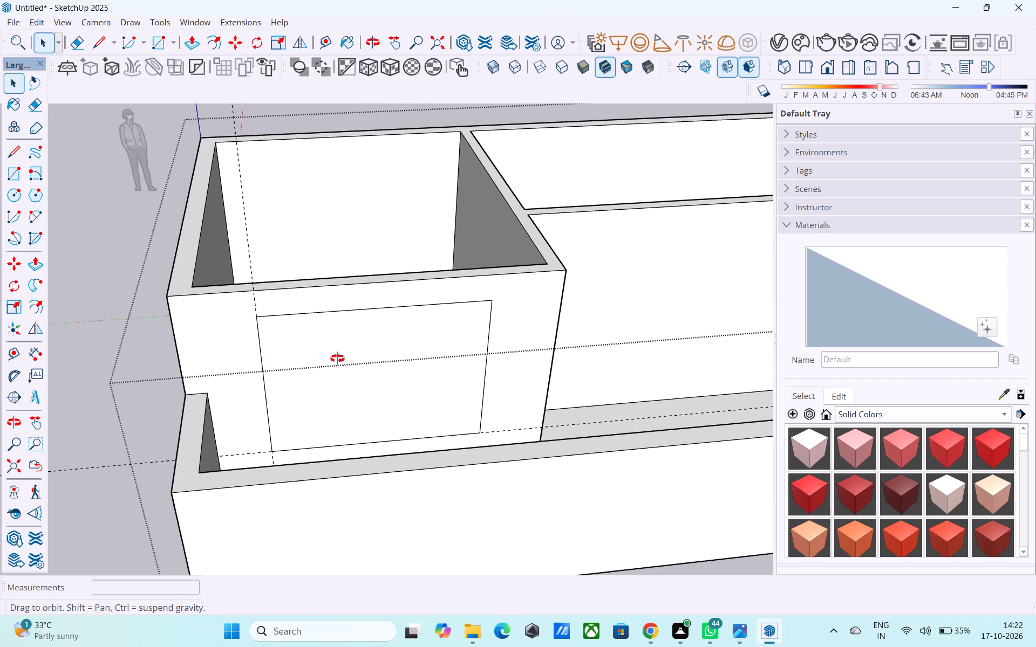
middle_drag(337, 359, 483, 356)
click(479, 352)
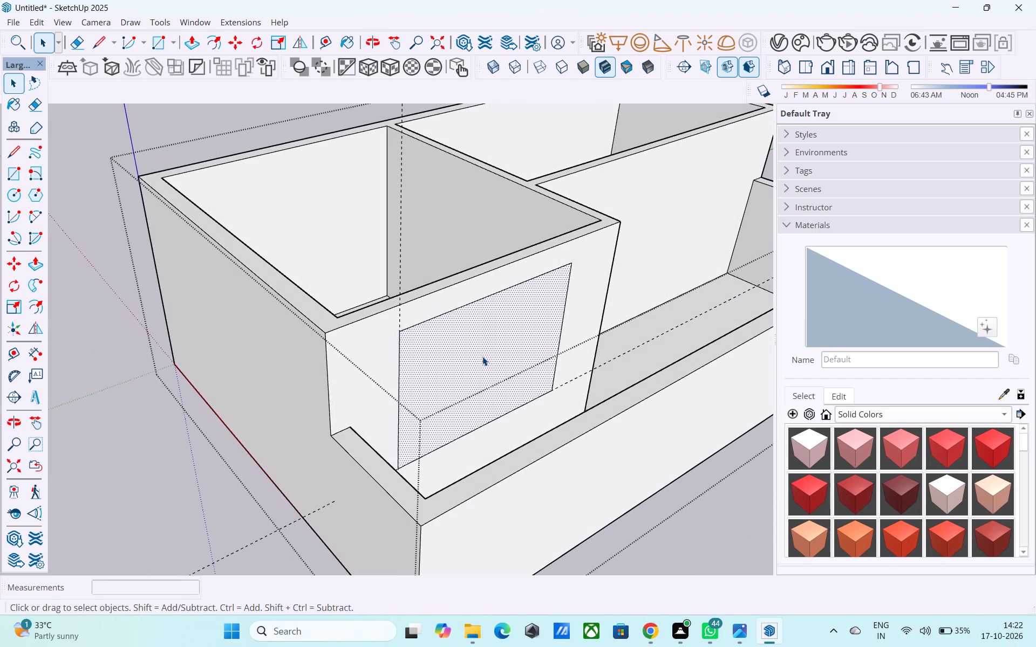
key(f)
click(482, 356)
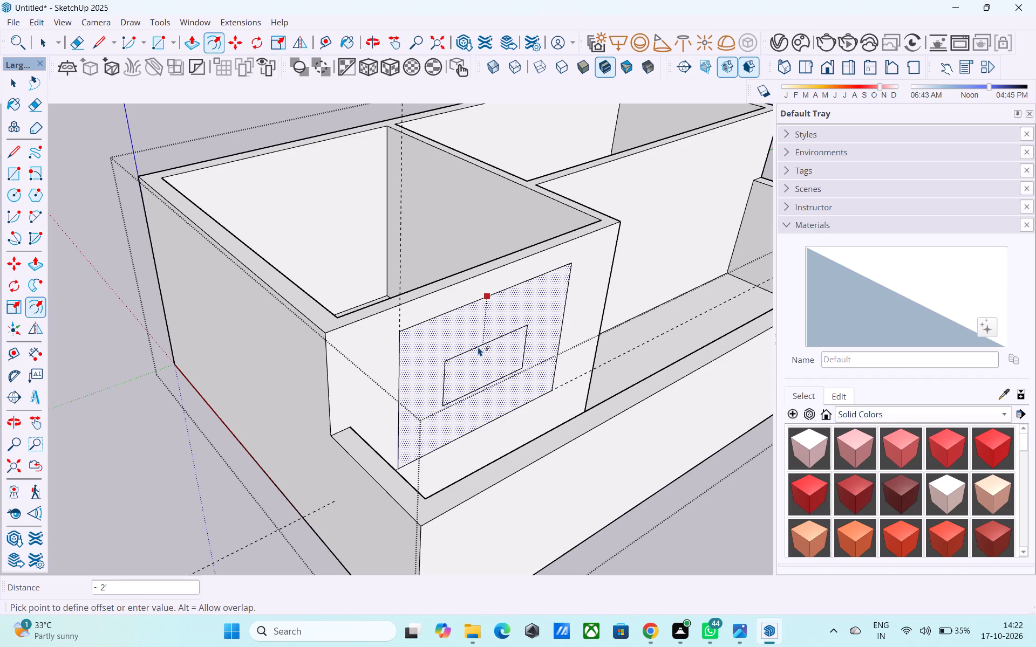
text(2")
key(Return)
key(space)
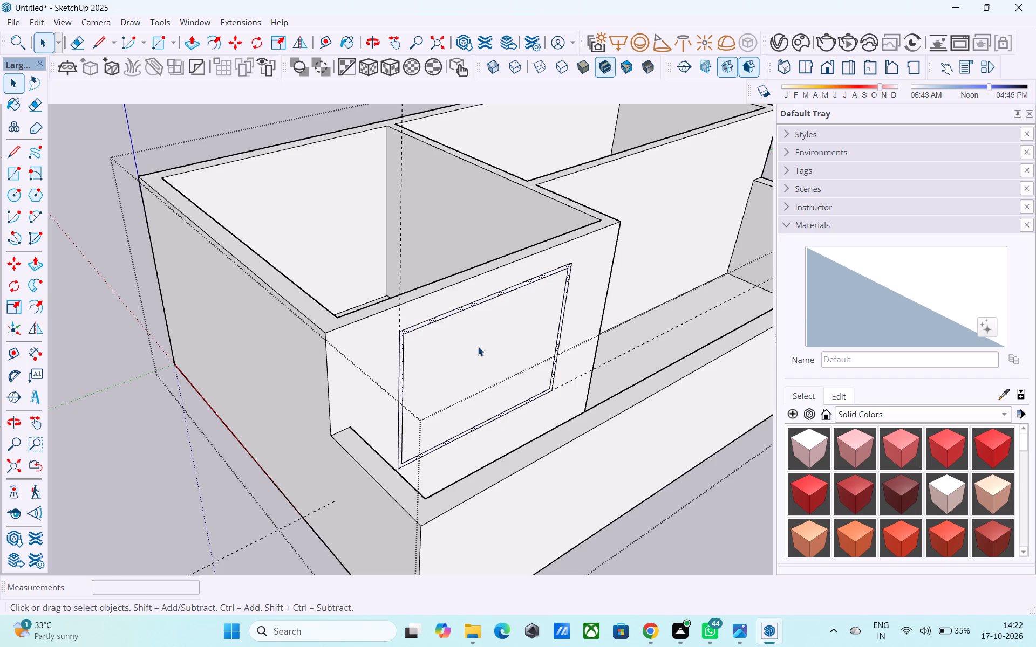
Offset the face inside the window's outer frame inward by 1' to outline a central panel.
middle_drag(474, 345, 446, 306)
click(455, 350)
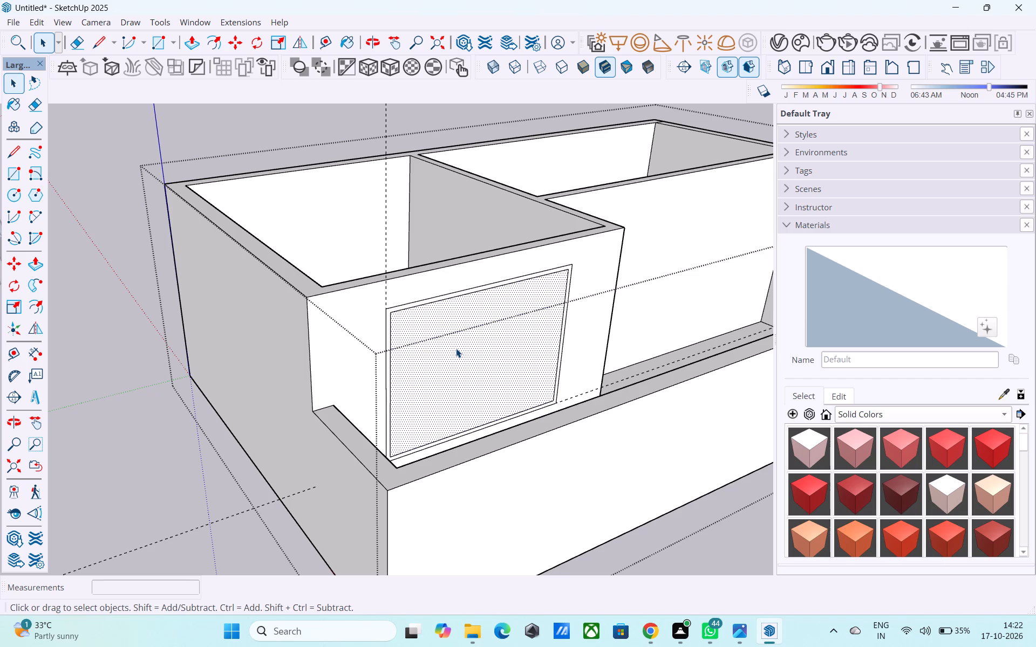
middle_click(447, 345)
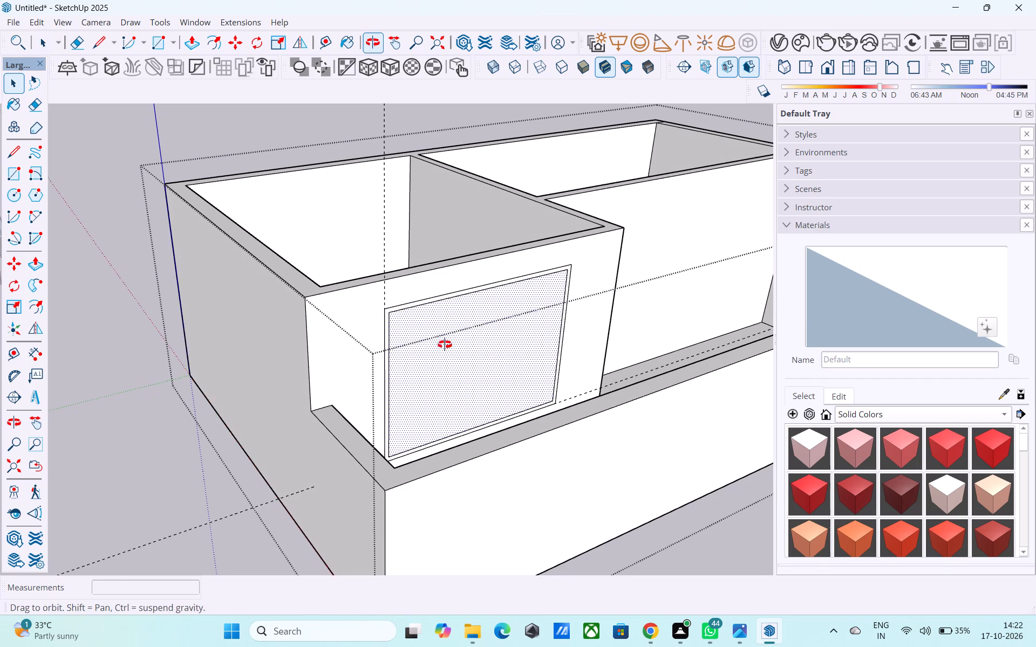
middle_click(446, 345)
key(f)
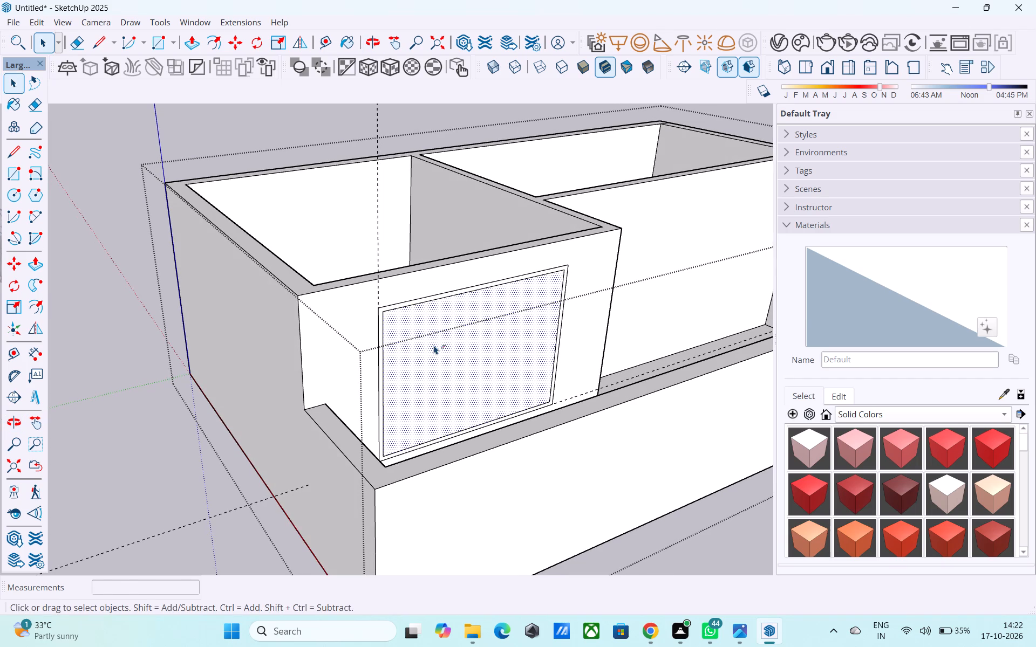
click(434, 345)
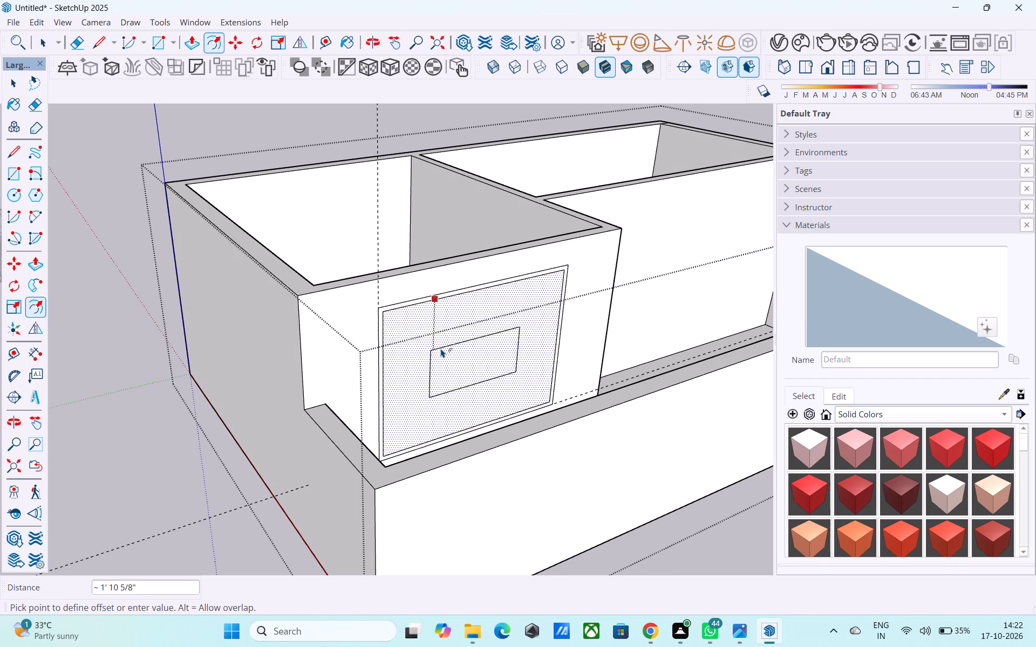
text(2')
key(Return)
text(1')
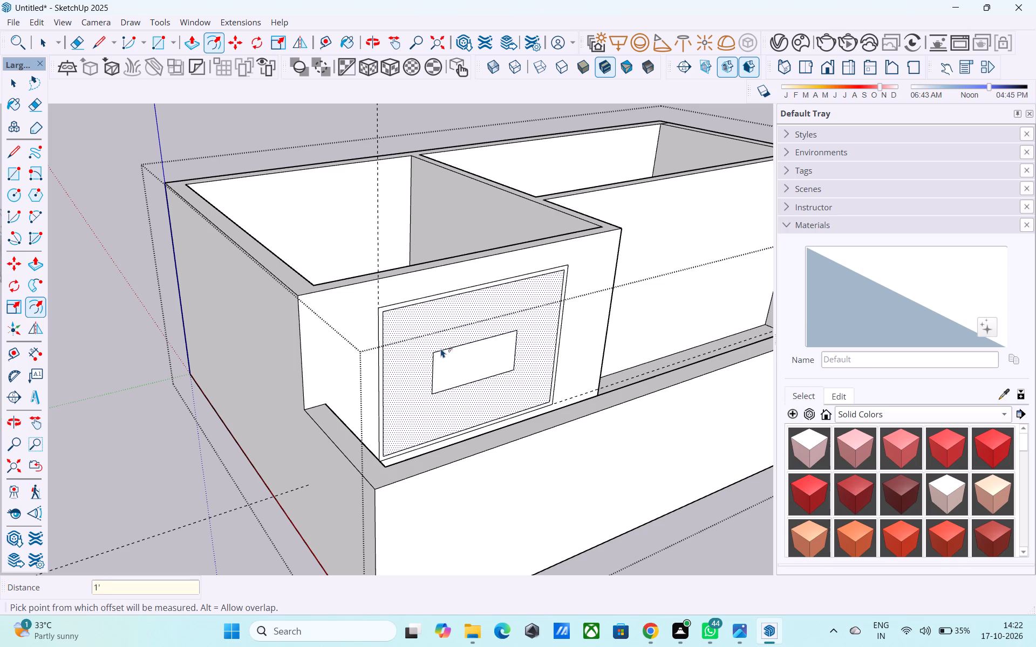
key(Return)
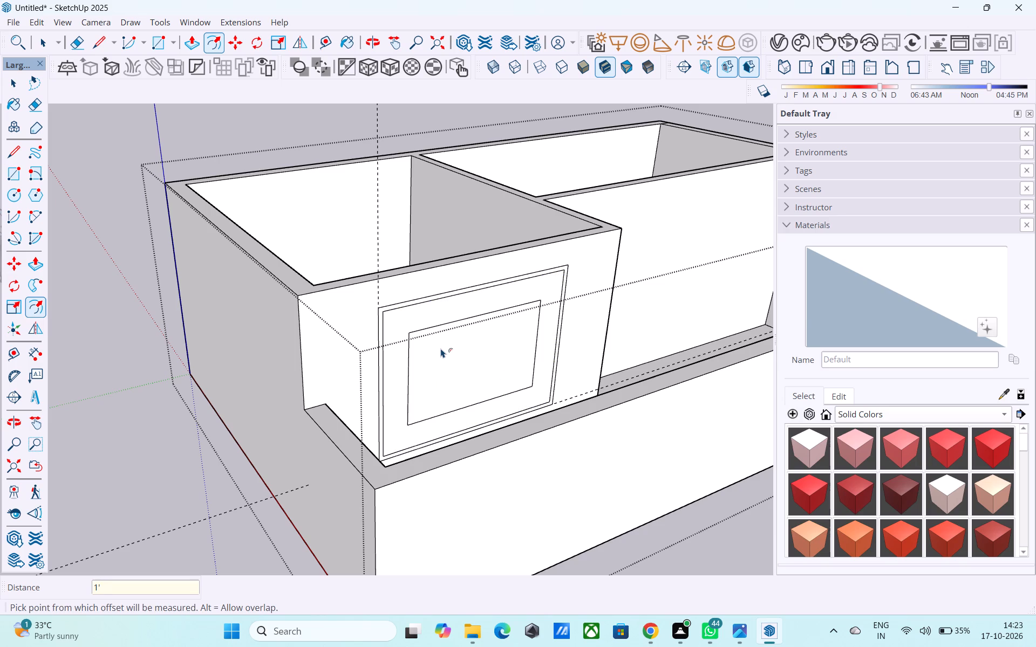
click(444, 348)
key(ctrl+z)
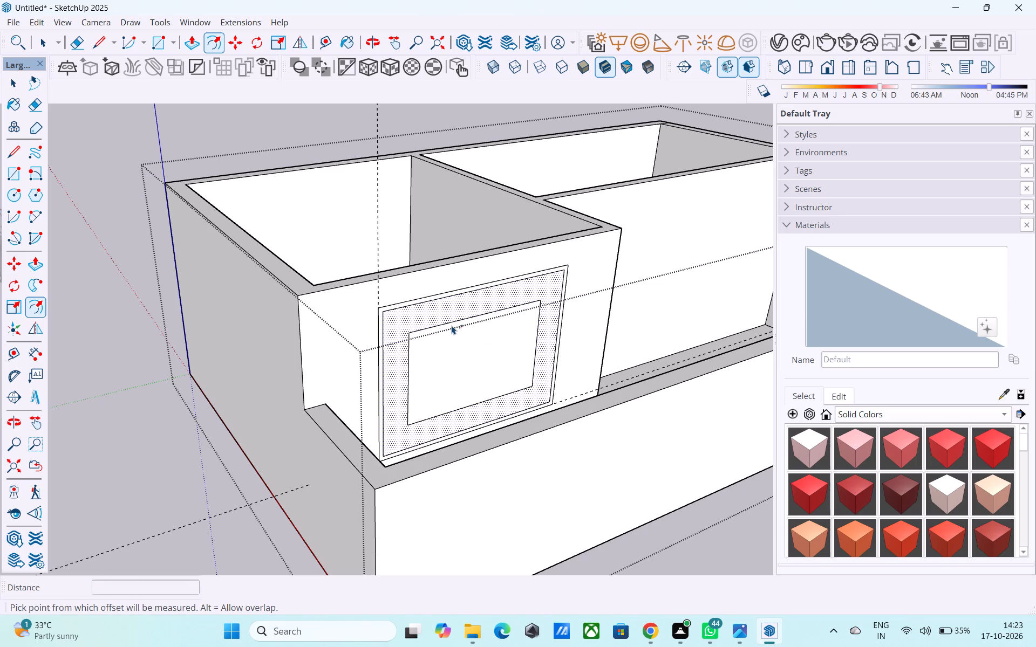
Offset the outer frame's inner edge inward by 10" to form a narrow band around the central panel.
key(f)
click(453, 343)
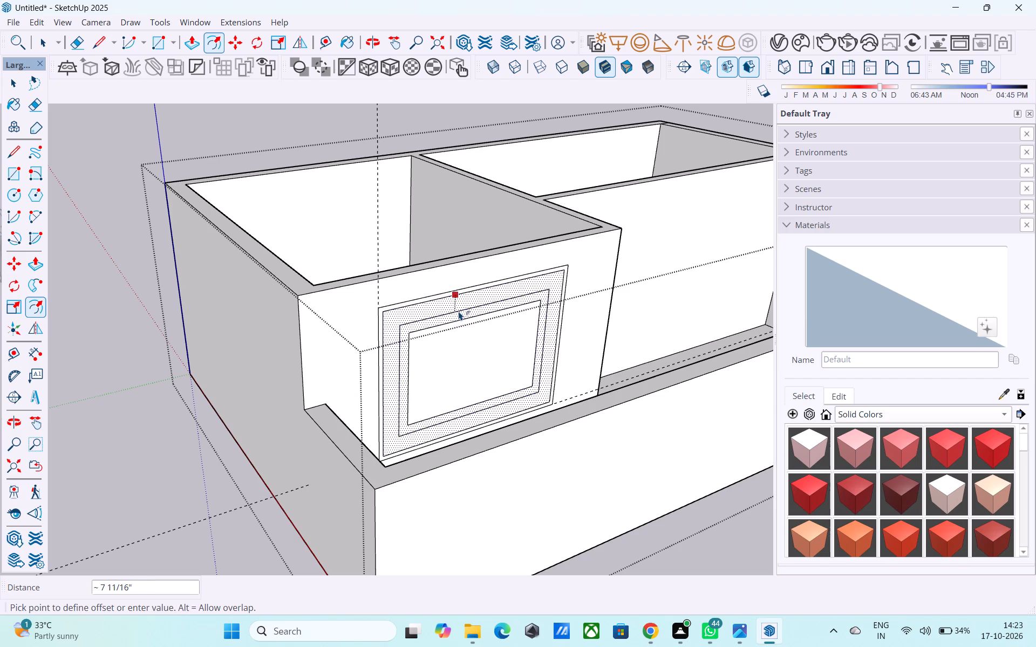
text(2")
key(Return)
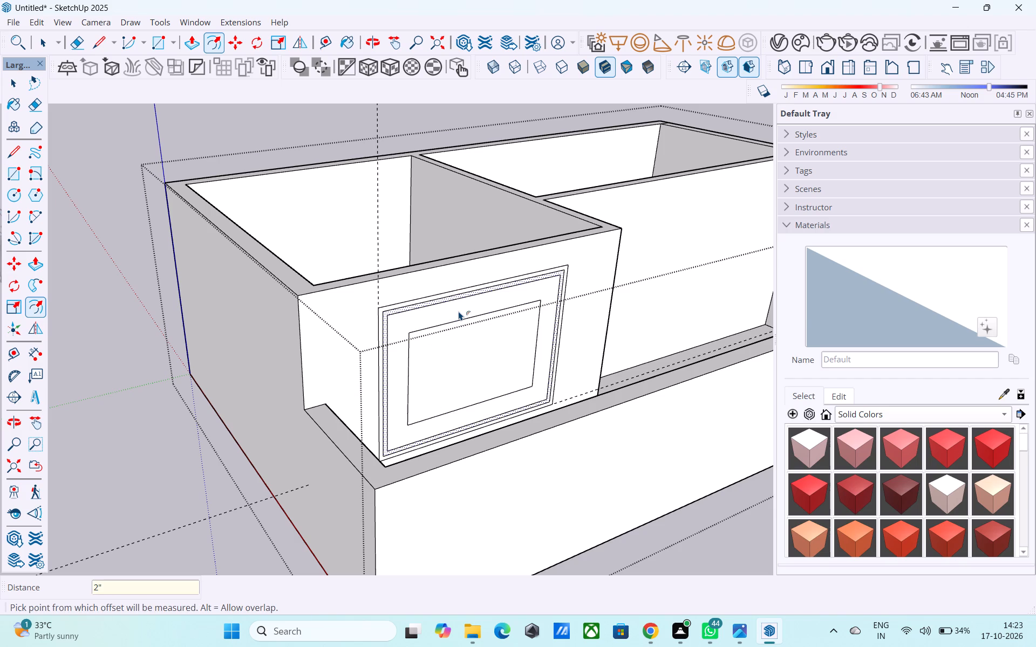
text(4")
key(Return)
key(1)
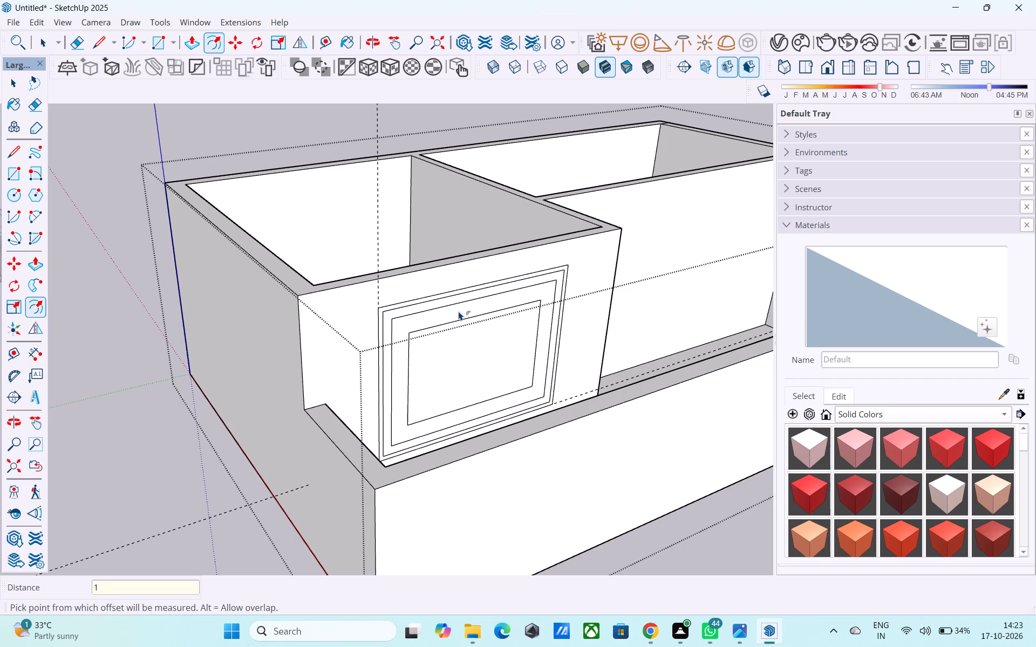
key(apostrophe)
key(Return)
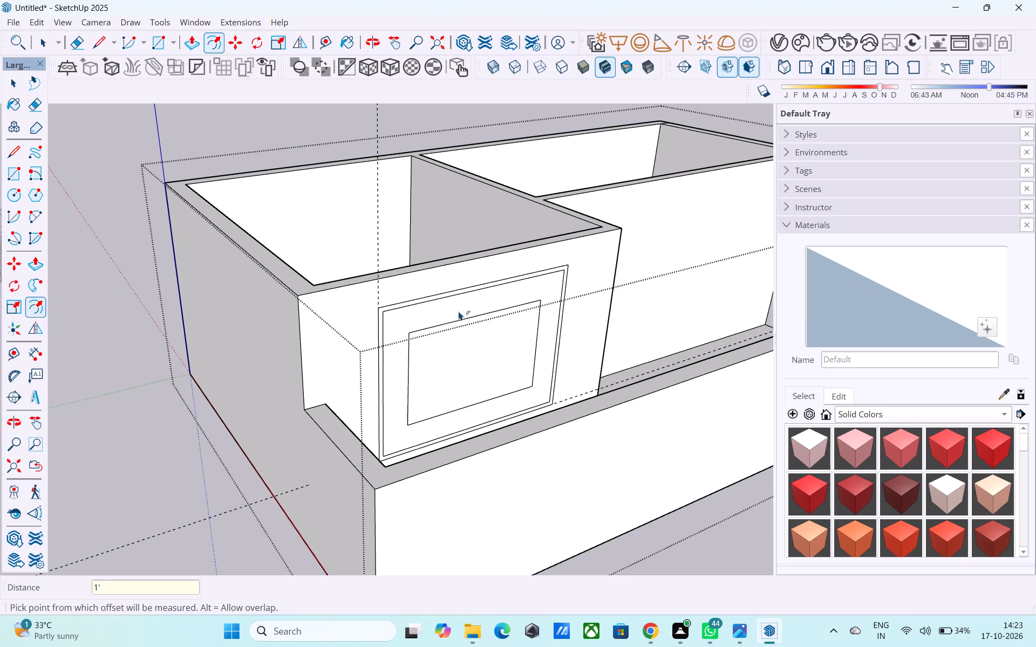
text(6")
key(Return)
text(8")
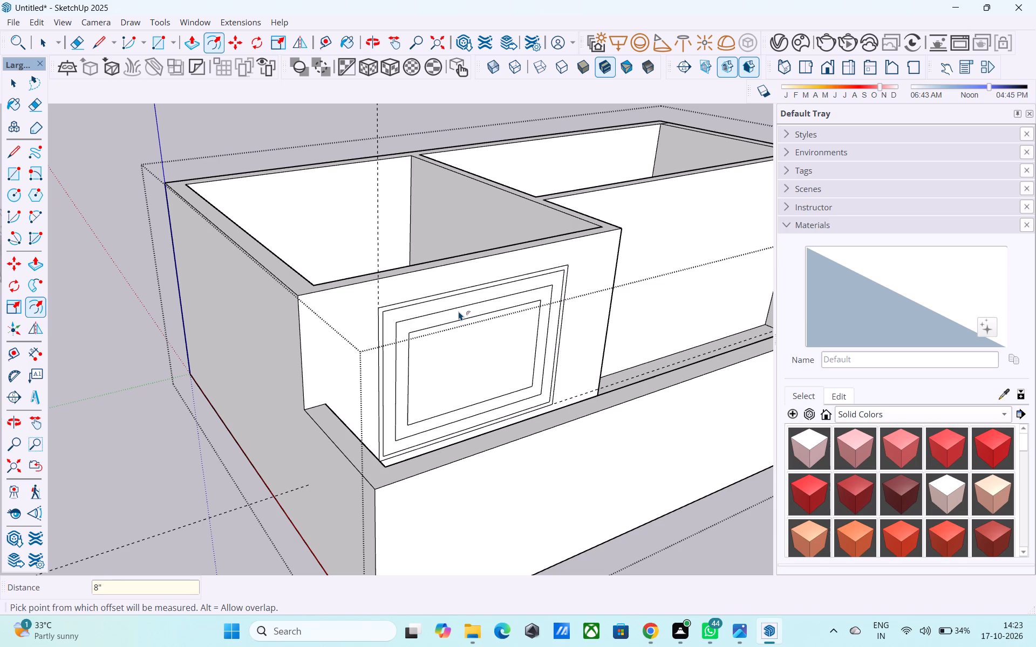
key(Return)
key(4)
key(BackSpace)
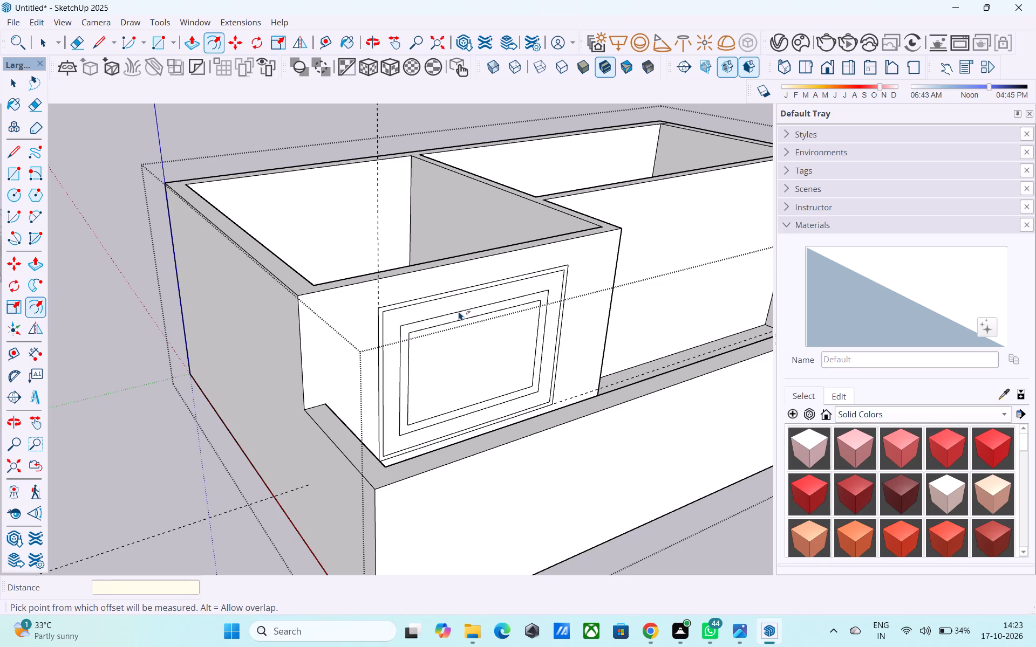
text(10")
key(Return)
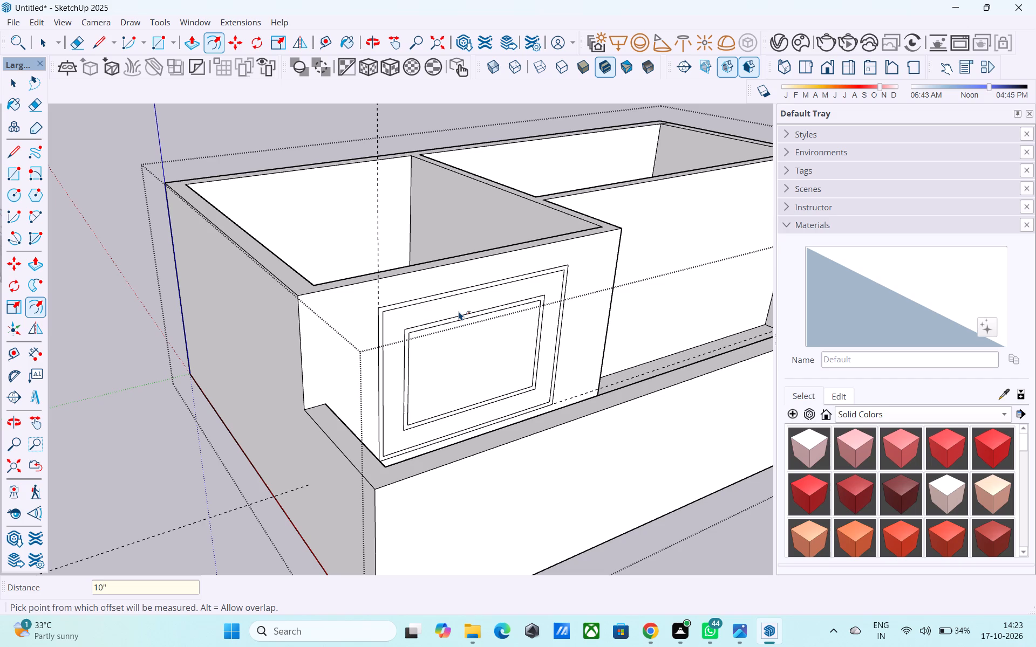
Draw 1' and 10" line pairs from the central band's upper-left corner up and across to the outer frame's inner edge.
middle_drag(476, 318, 432, 286)
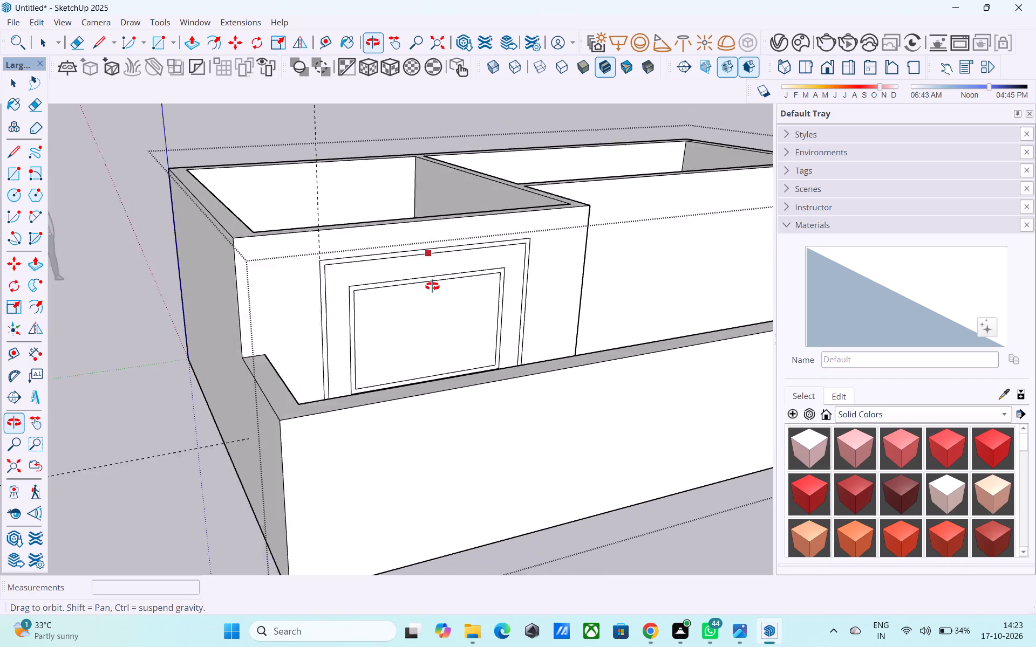
middle_drag(432, 286, 424, 283)
middle_drag(388, 297, 397, 301)
key(l)
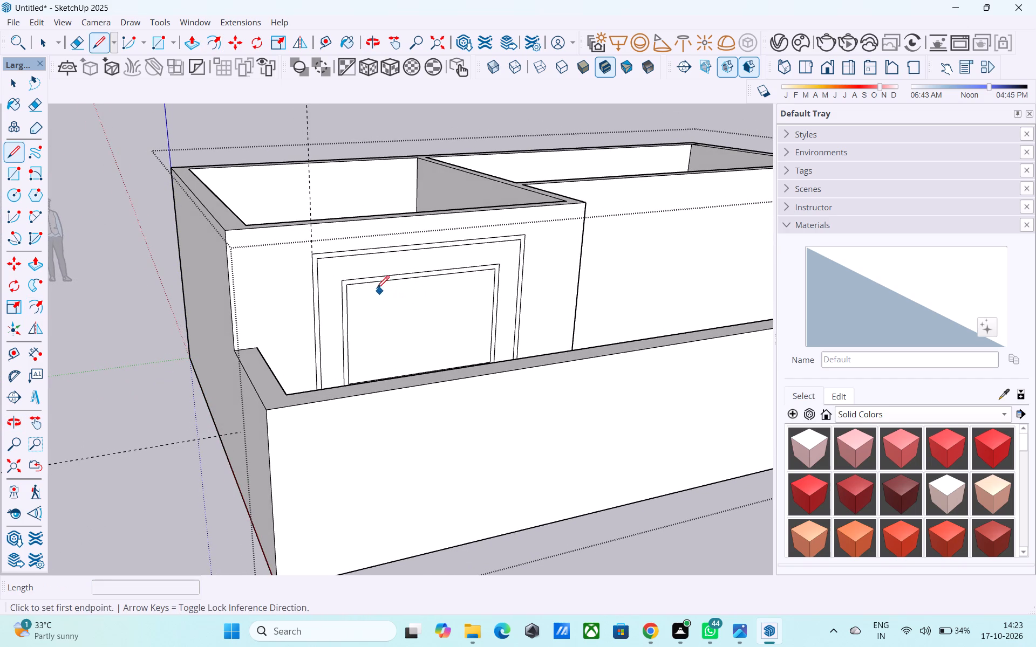
scroll(349, 286, up, 9)
click(349, 285)
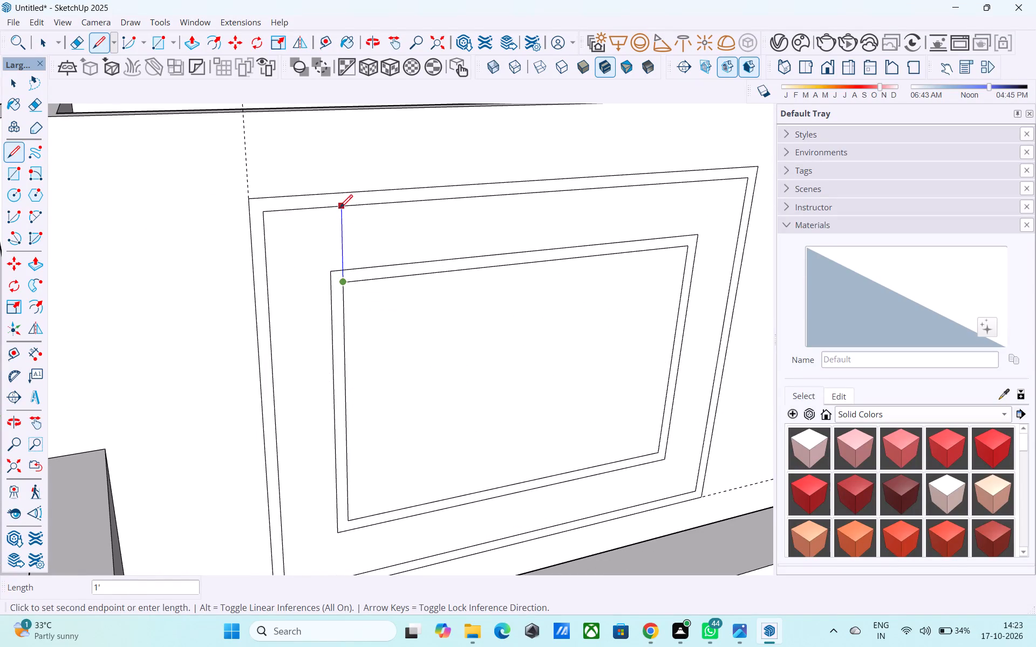
click(340, 208)
click(331, 270)
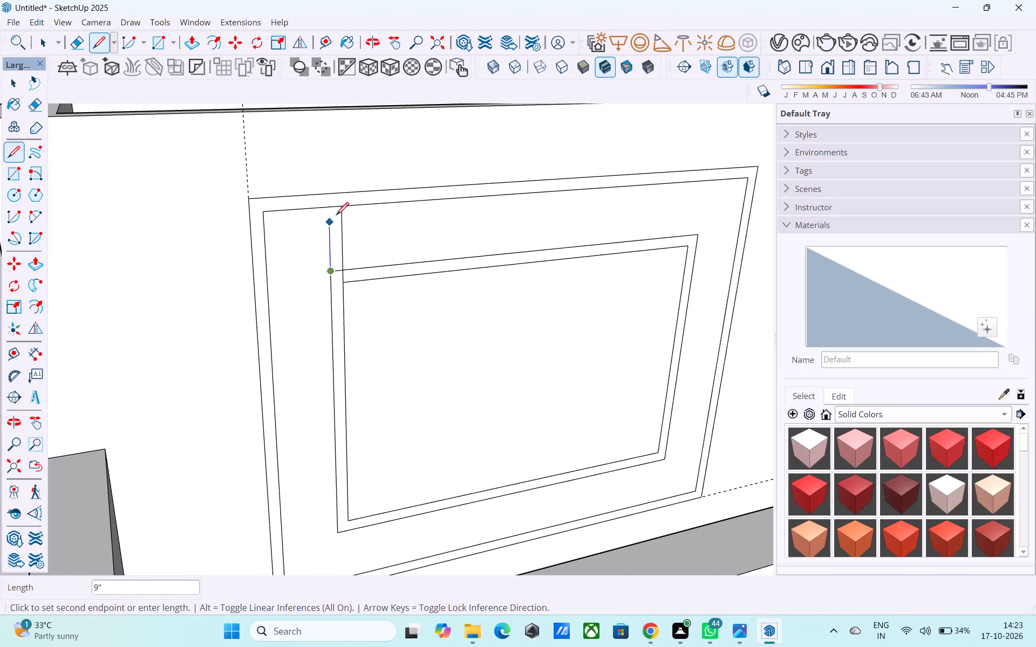
click(332, 207)
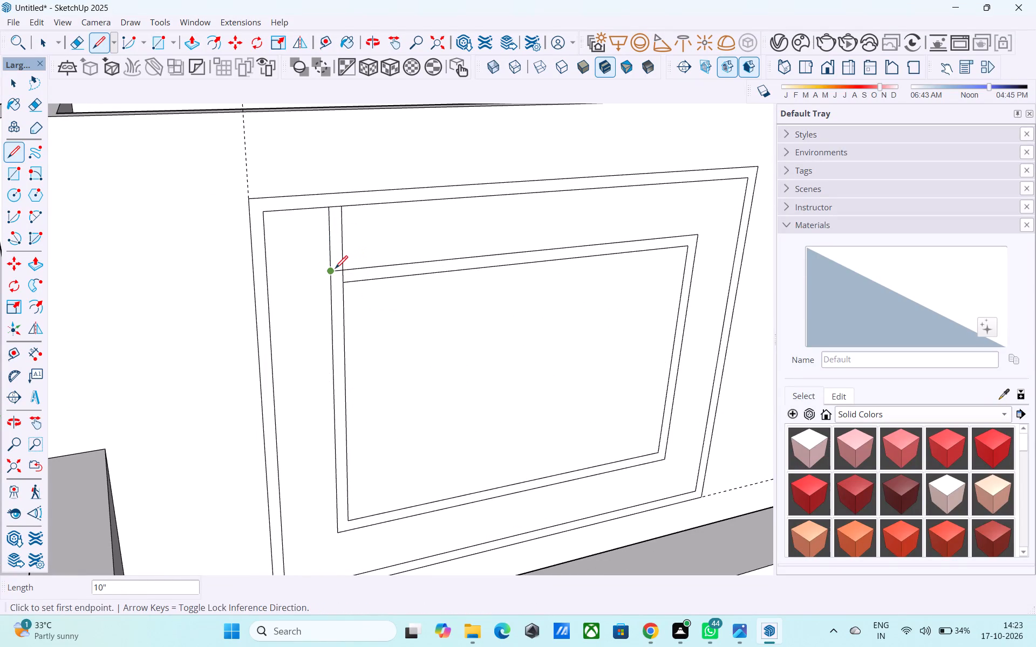
click(335, 270)
click(267, 277)
click(344, 279)
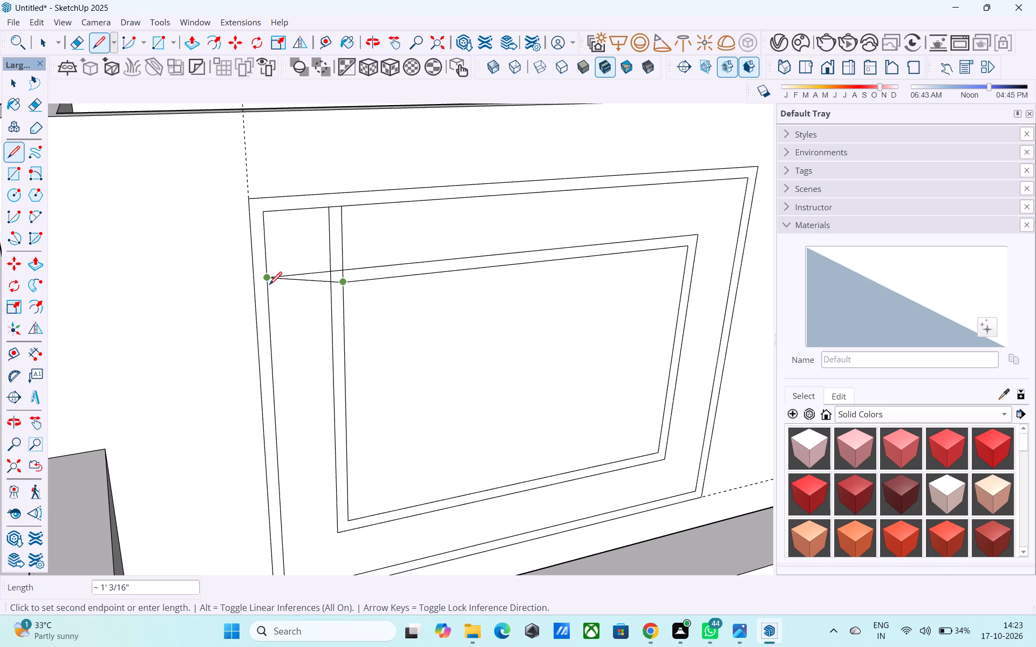
click(270, 290)
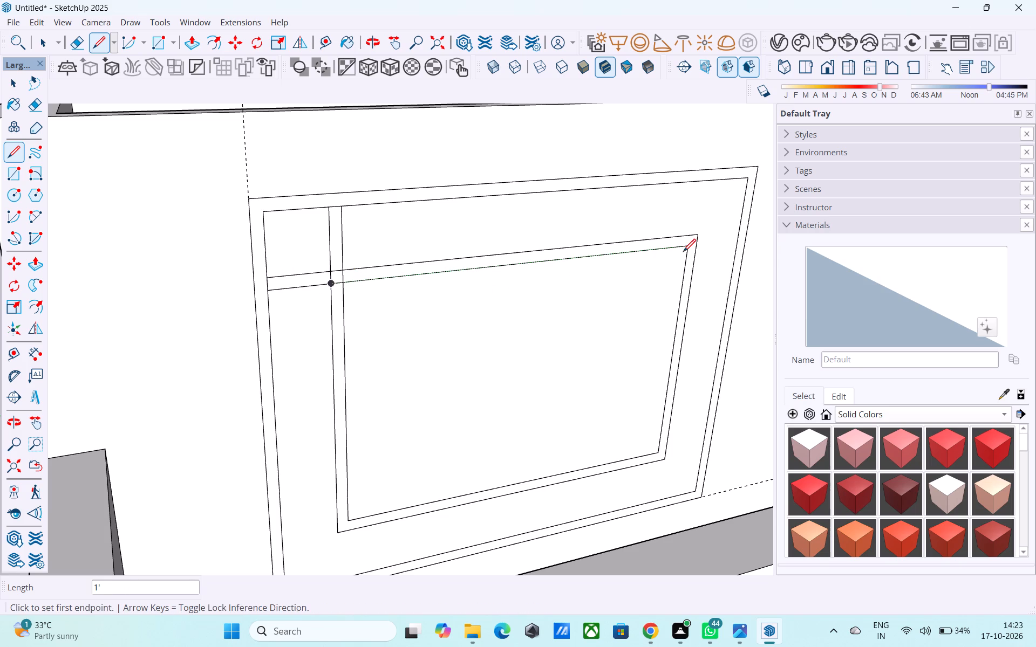
Draw 1' and 10" line pairs from the central band's upper-right corner across and up to the outer frame's inner edge.
click(684, 253)
click(741, 244)
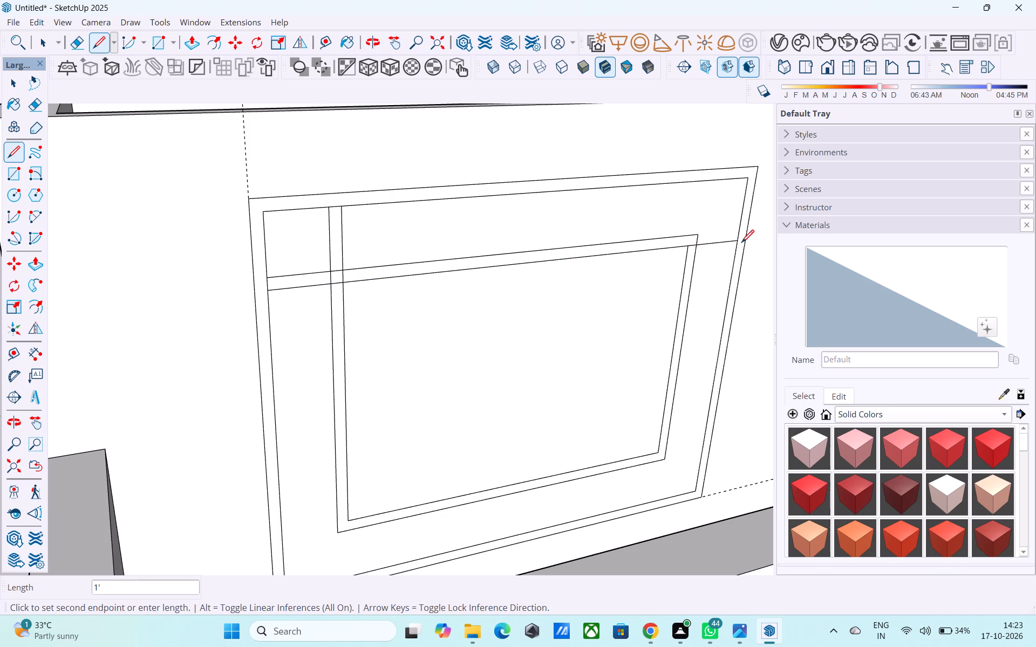
click(700, 235)
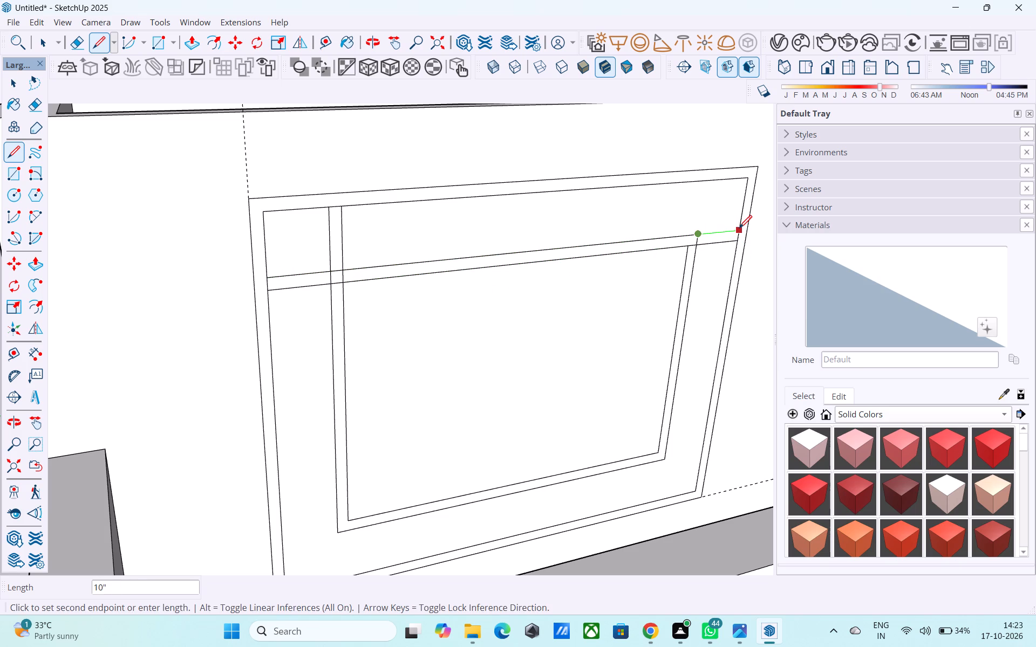
click(740, 229)
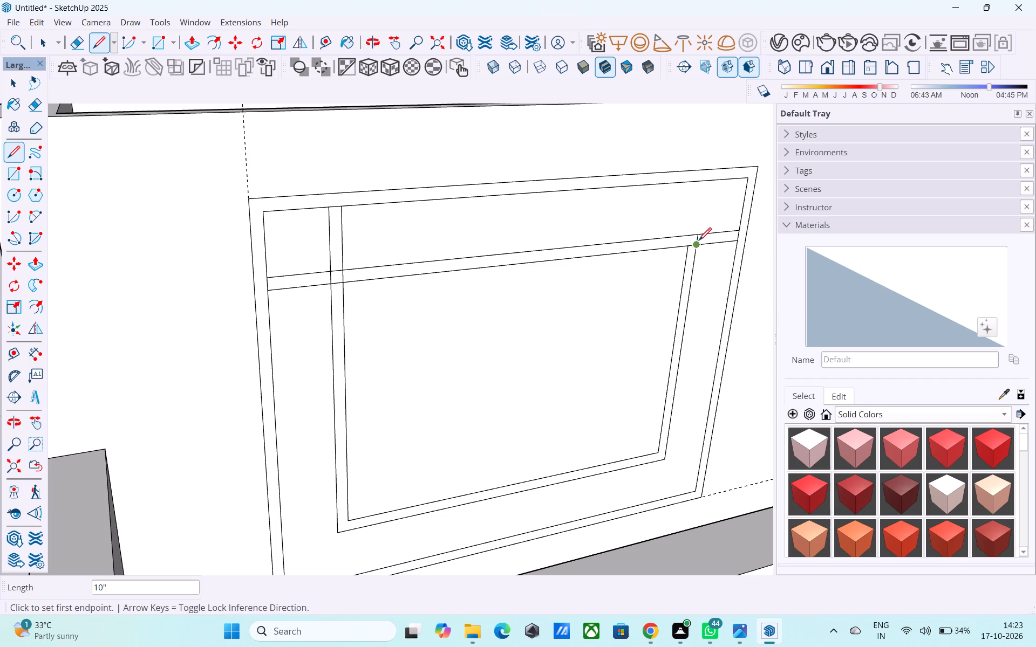
click(699, 242)
click(705, 177)
click(692, 245)
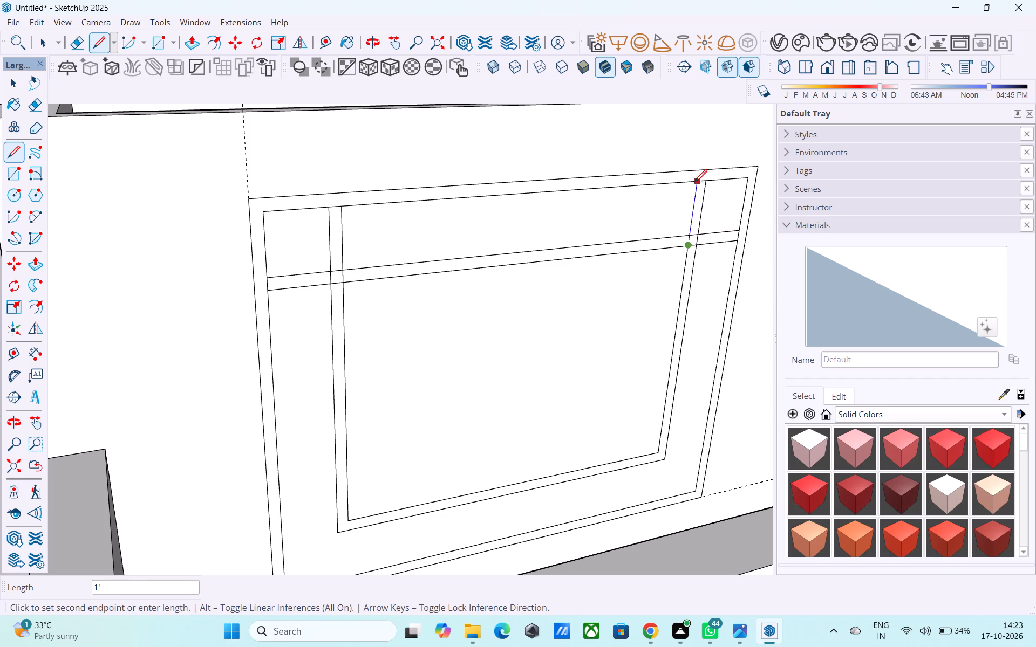
click(696, 182)
Extend the left vertical bar's two edges down from the central band's lower-left corner to the bottom frame, 1' 2" and 10" long.
scroll(494, 344, down, 6)
scroll(405, 426, up, 6)
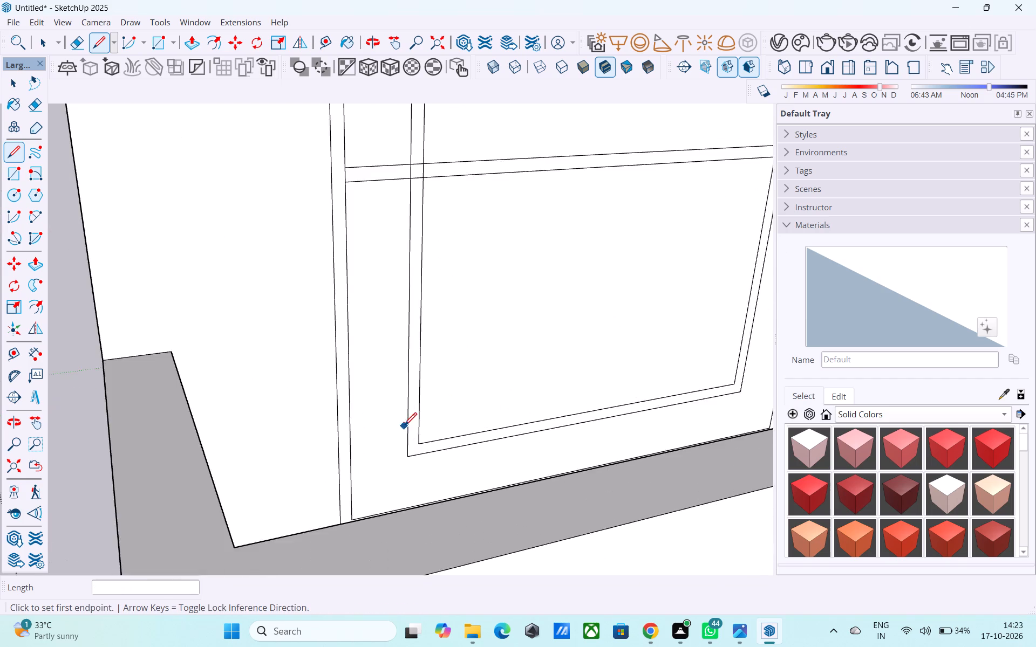
middle_drag(405, 428, 441, 440)
middle_drag(447, 448, 486, 474)
scroll(458, 472, up, 5)
click(414, 414)
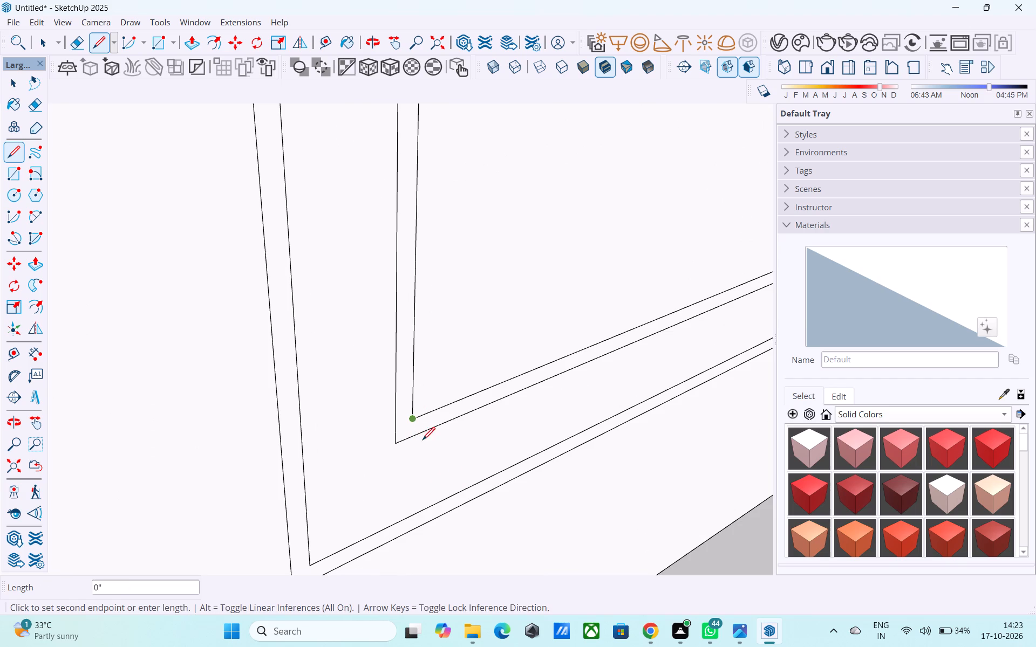
click(406, 534)
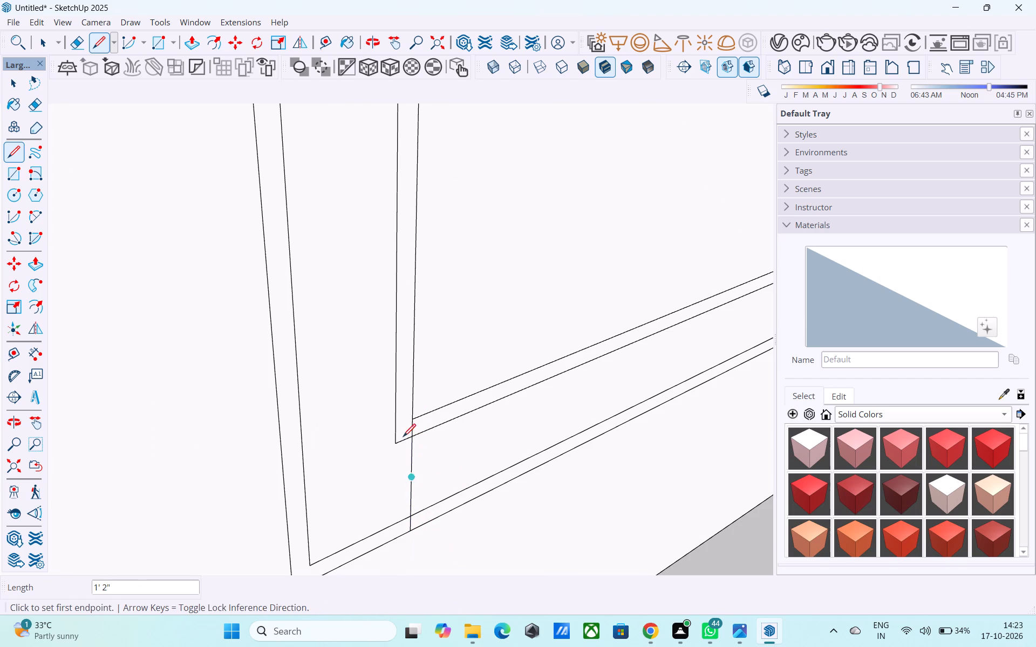
click(399, 439)
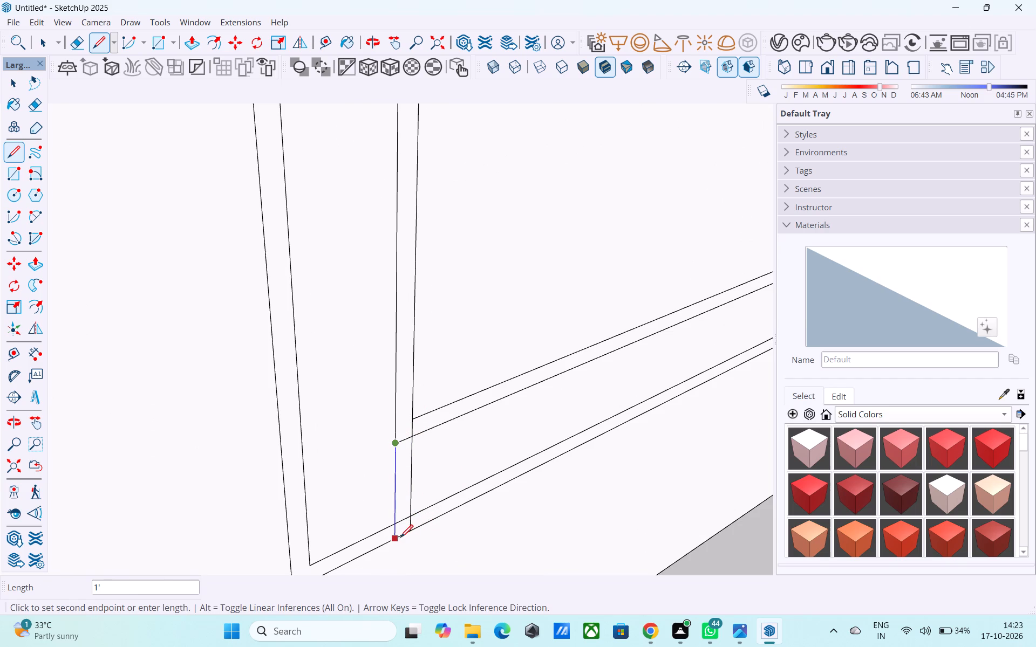
click(399, 521)
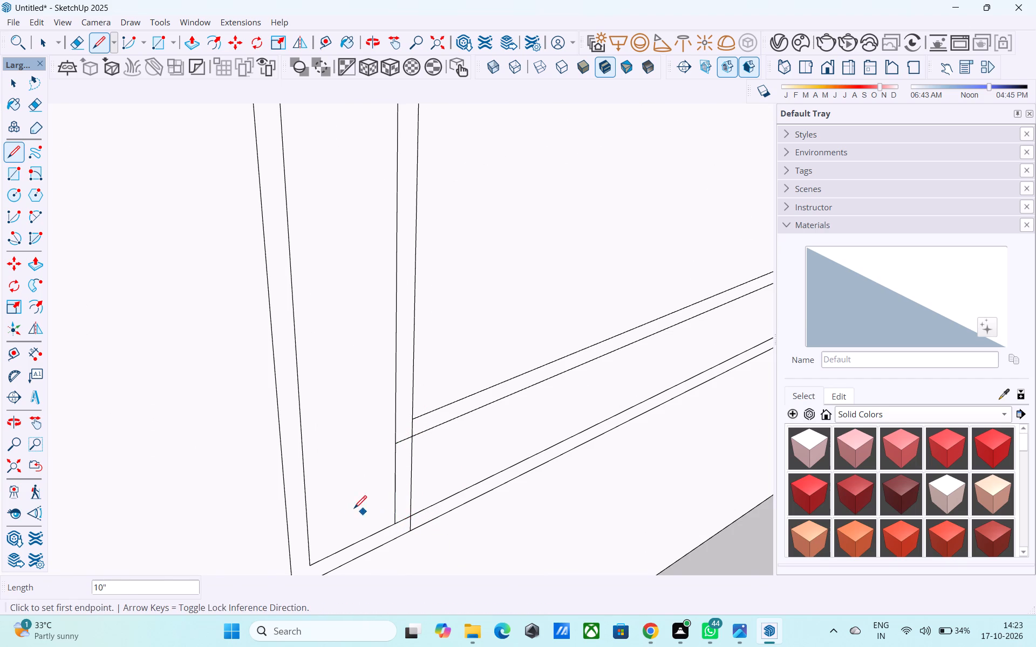
Extend the right vertical bar's two edges down from the central band's lower-right corner to the bottom frame.
scroll(313, 519, down, 11)
middle_drag(569, 429, 526, 461)
scroll(567, 423, up, 10)
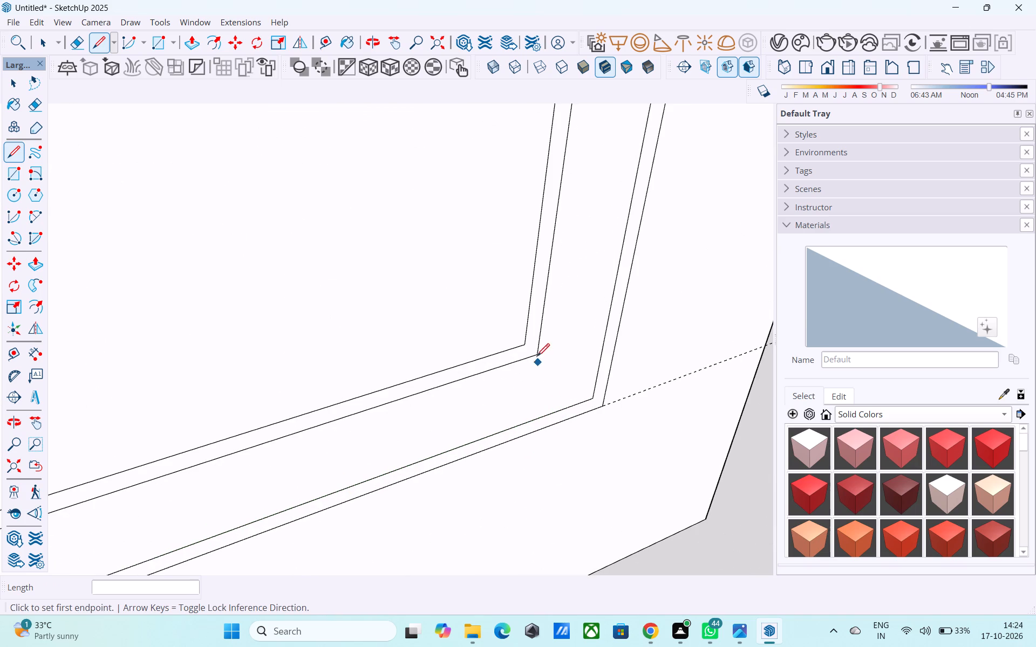
click(525, 343)
click(511, 443)
click(539, 351)
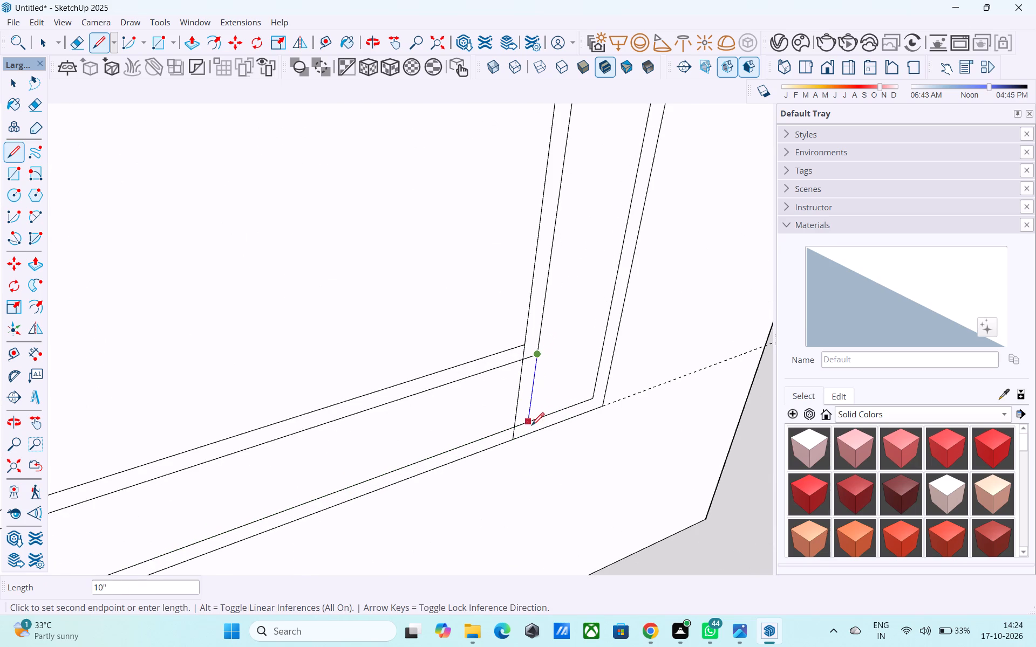
click(526, 428)
Extend the lower horizontal bar's two edges from the central band's lower-left corner to the left frame, 1' and 10" long.
scroll(559, 431, down, 12)
middle_drag(535, 454, 473, 389)
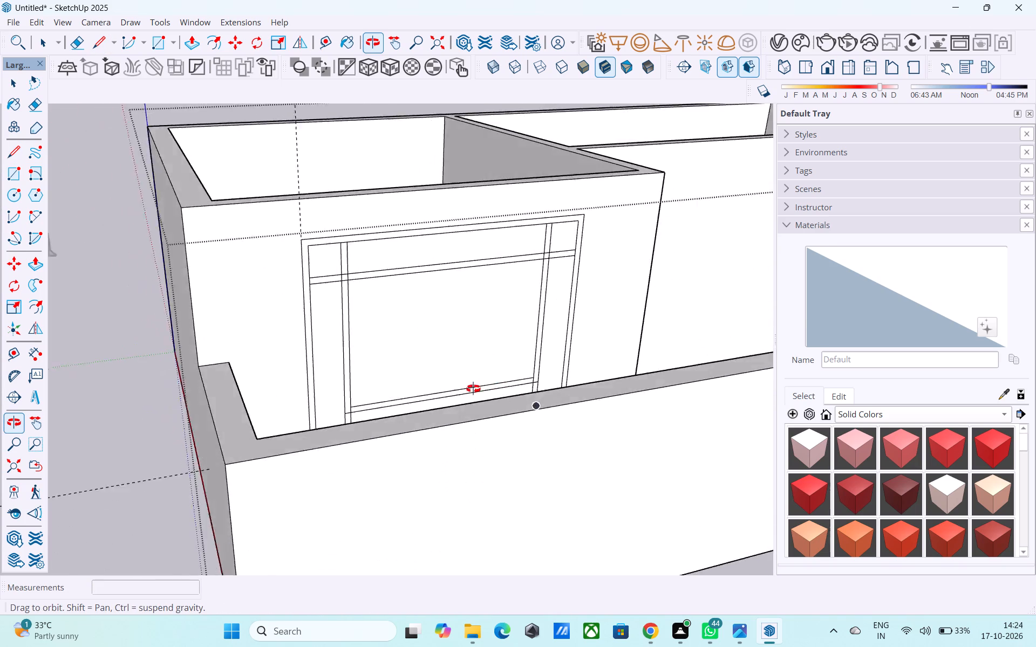
middle_drag(473, 389, 447, 376)
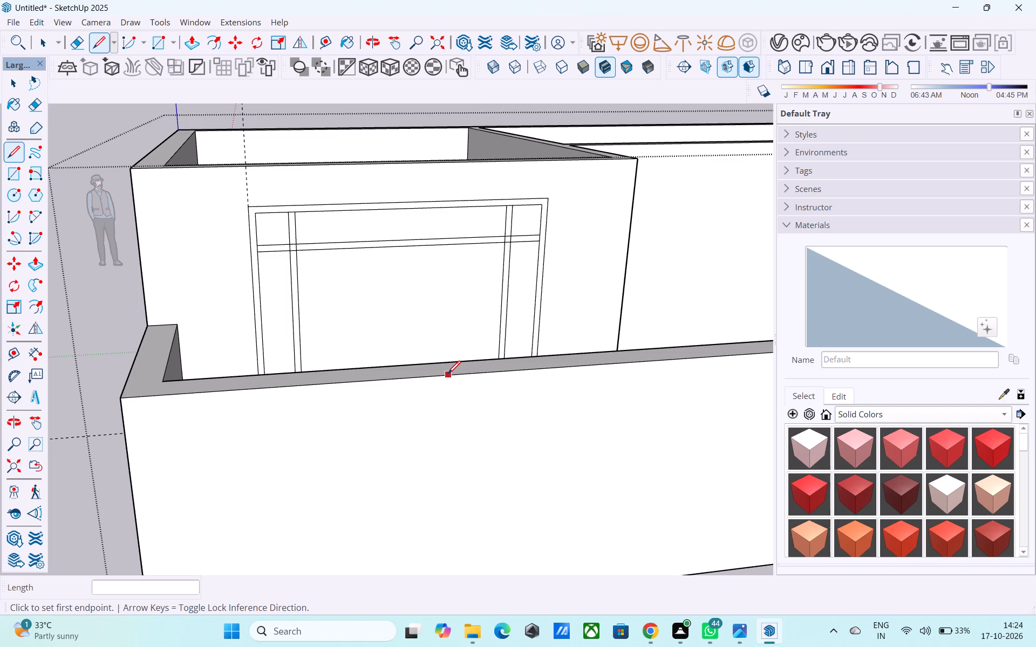
middle_drag(418, 366, 451, 297)
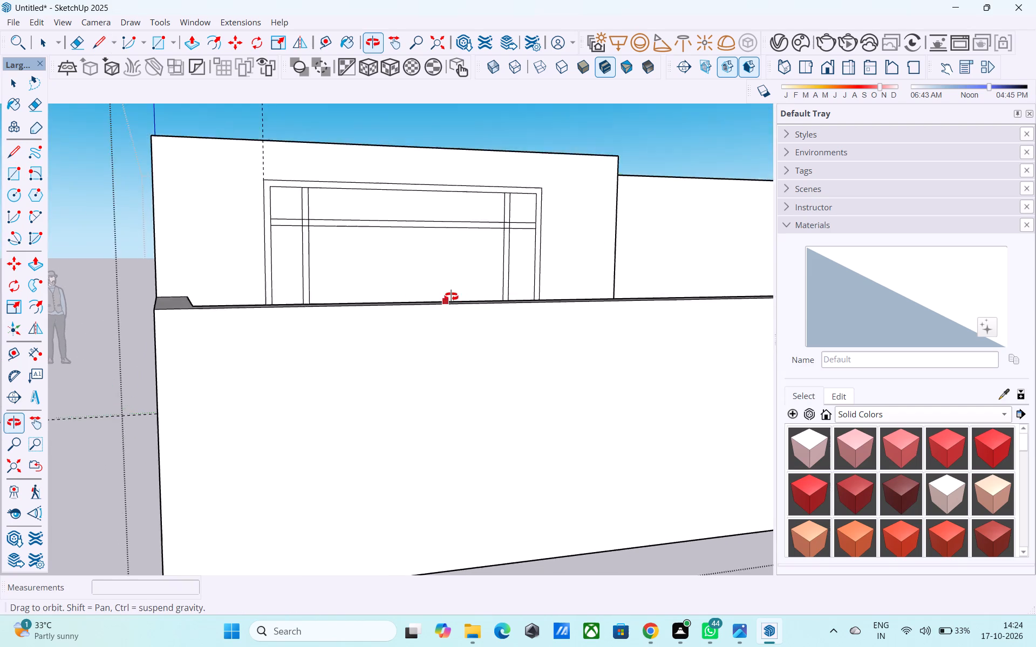
middle_drag(451, 297, 448, 417)
middle_drag(439, 402, 460, 432)
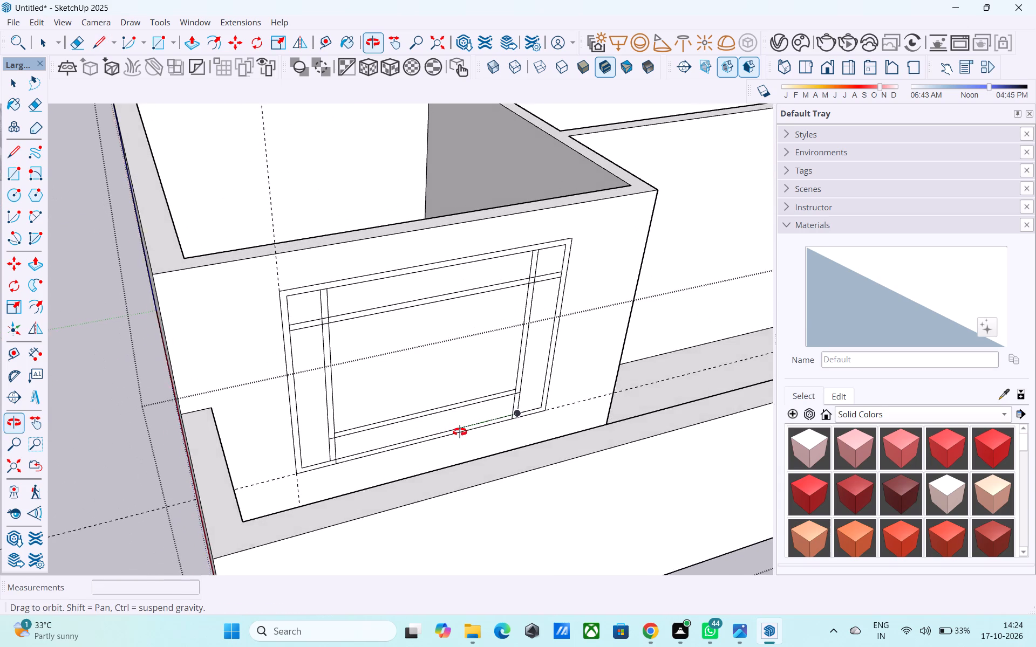
middle_drag(460, 432, 461, 432)
scroll(344, 432, up, 4)
click(337, 430)
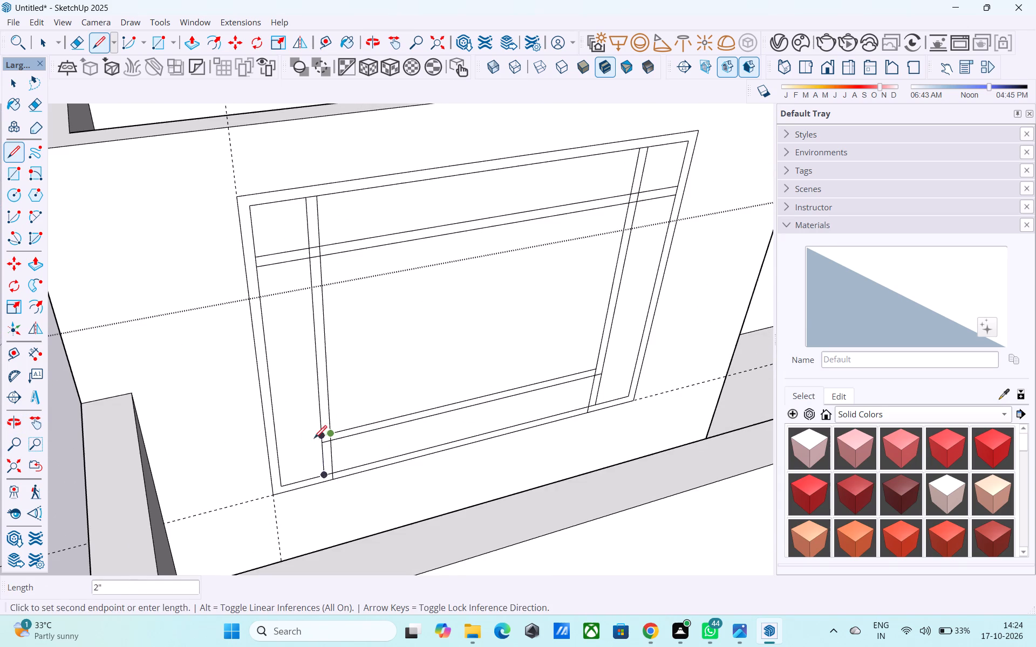
click(275, 445)
click(324, 448)
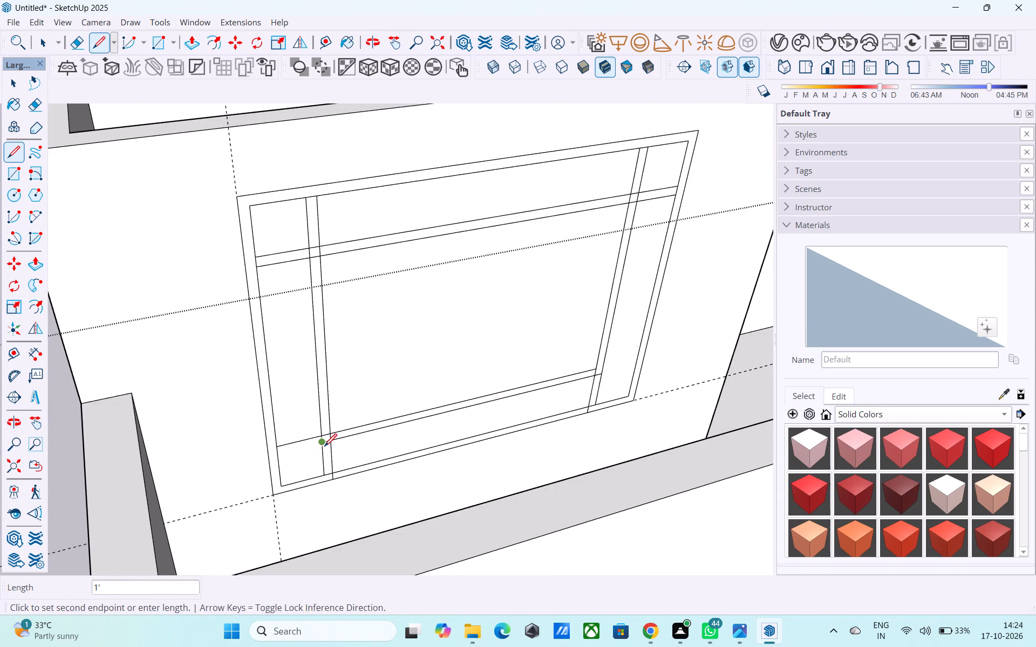
click(280, 454)
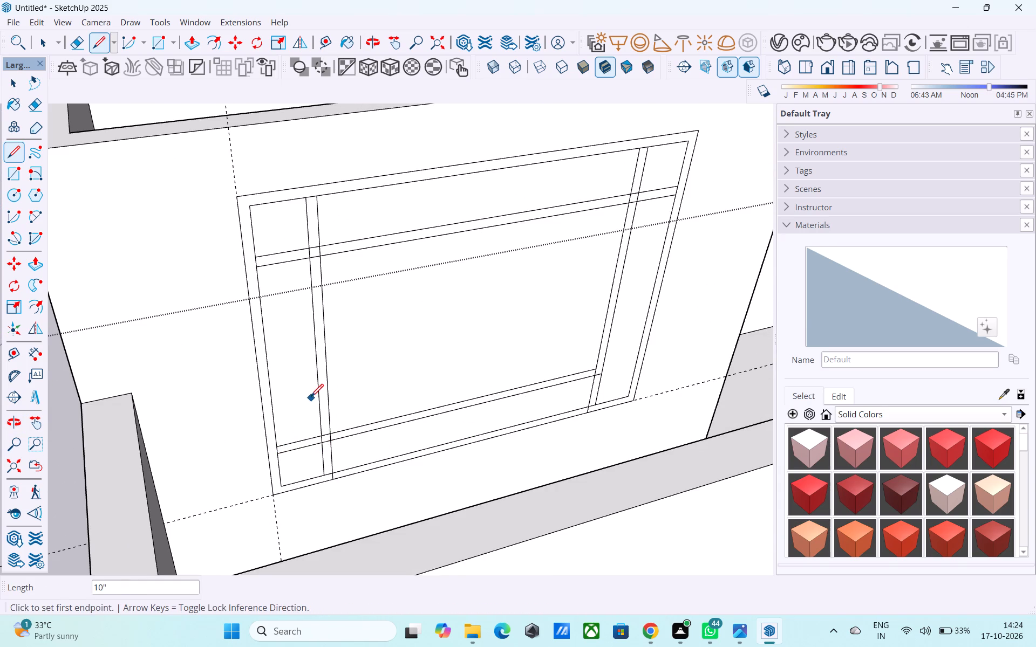
Extend the lower horizontal bar's two edges from the central band's lower-right corner to the right frame's inner edge.
scroll(605, 374, up, 5)
click(591, 368)
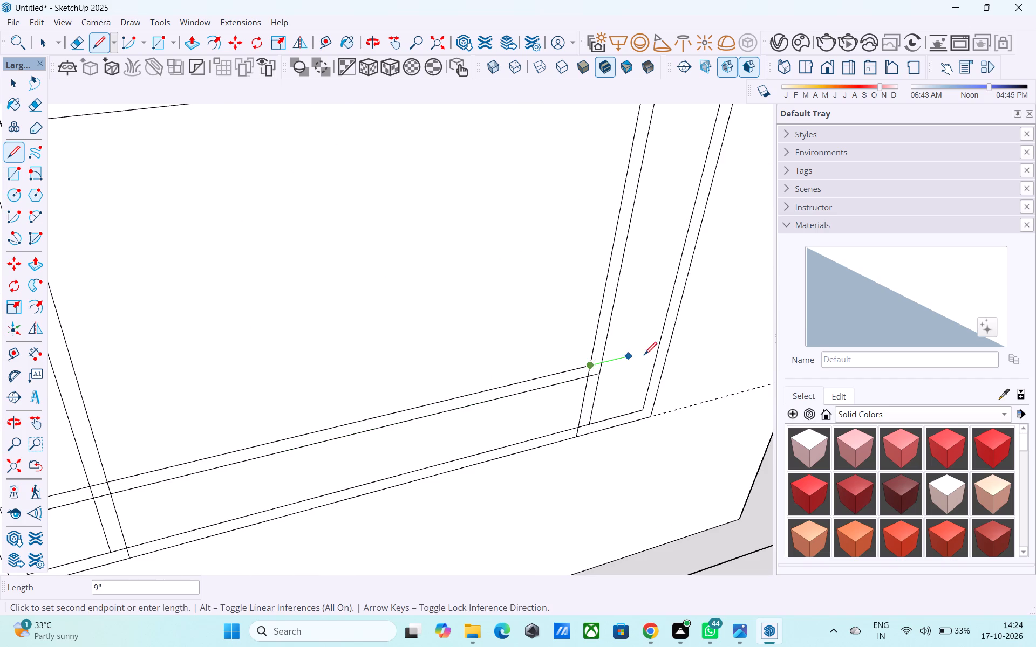
click(657, 349)
click(599, 375)
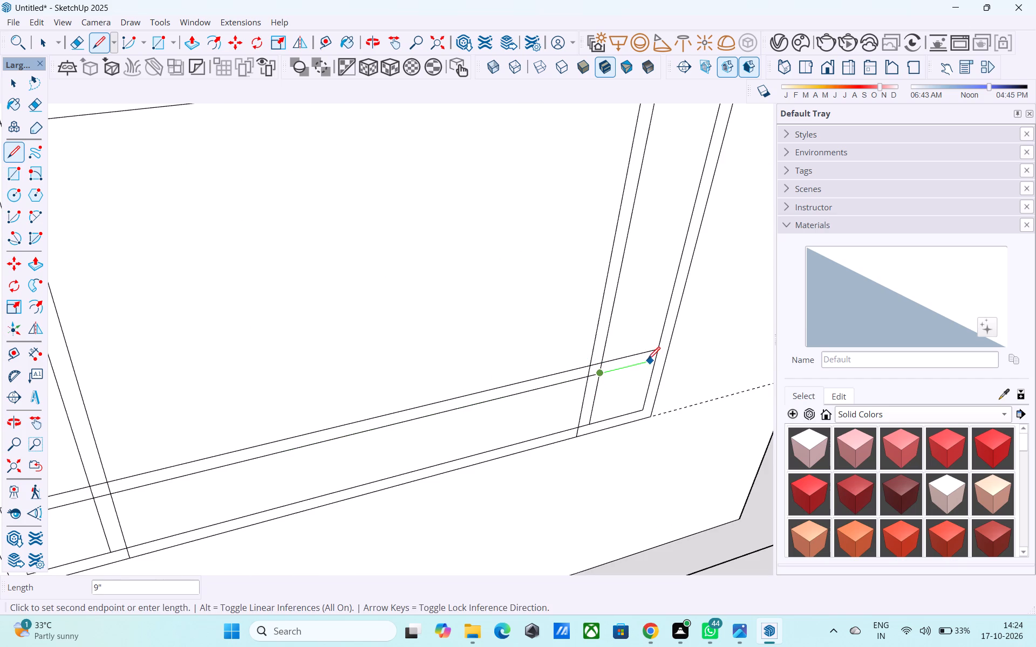
click(653, 360)
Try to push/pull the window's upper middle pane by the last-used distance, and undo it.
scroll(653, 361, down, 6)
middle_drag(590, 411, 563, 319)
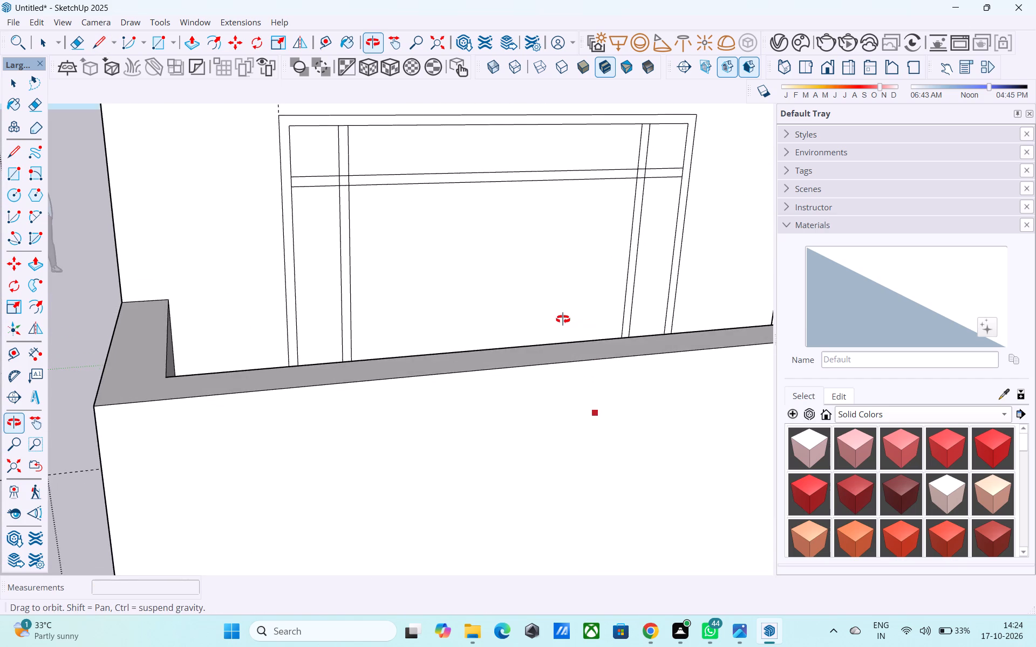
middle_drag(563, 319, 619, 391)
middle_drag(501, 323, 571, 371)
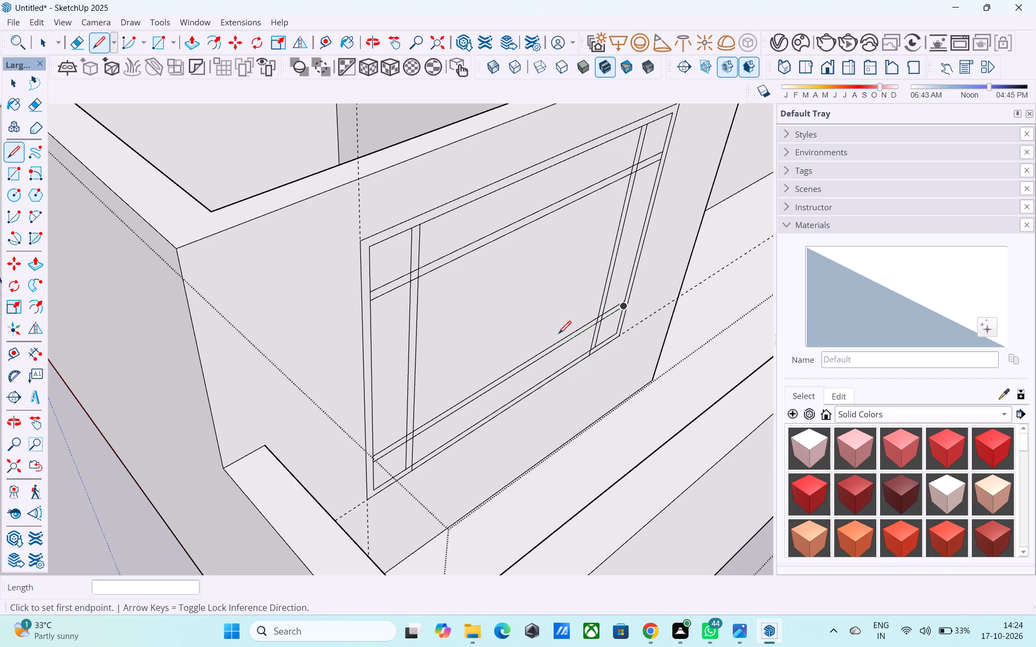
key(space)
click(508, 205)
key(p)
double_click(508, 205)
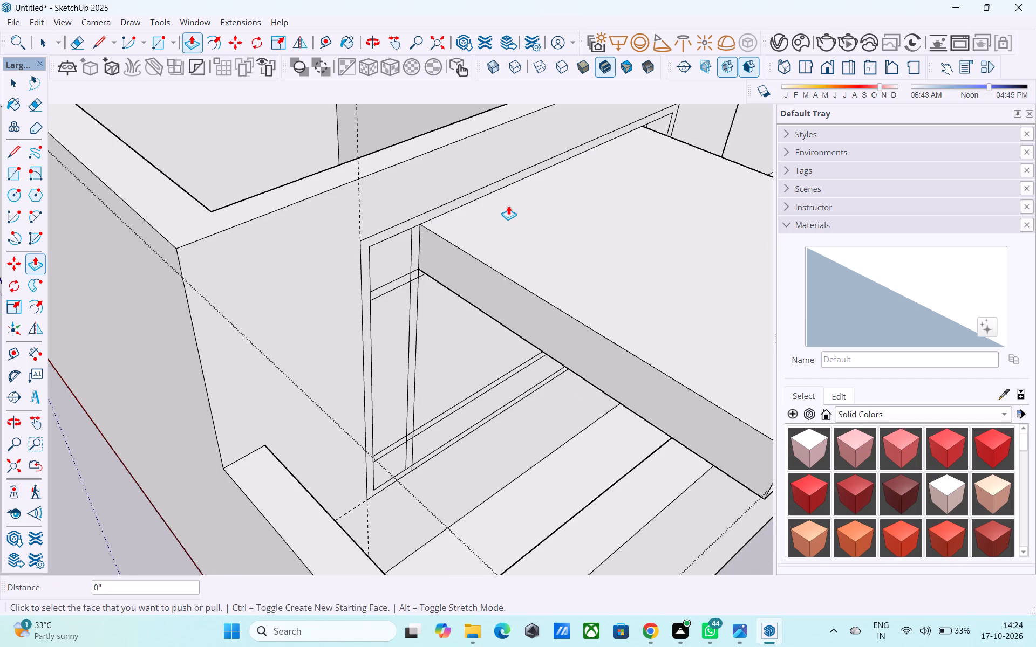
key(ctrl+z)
Push the window's upper middle pane 6" into the wall.
key(space)
click(508, 205)
key(p)
click(508, 205)
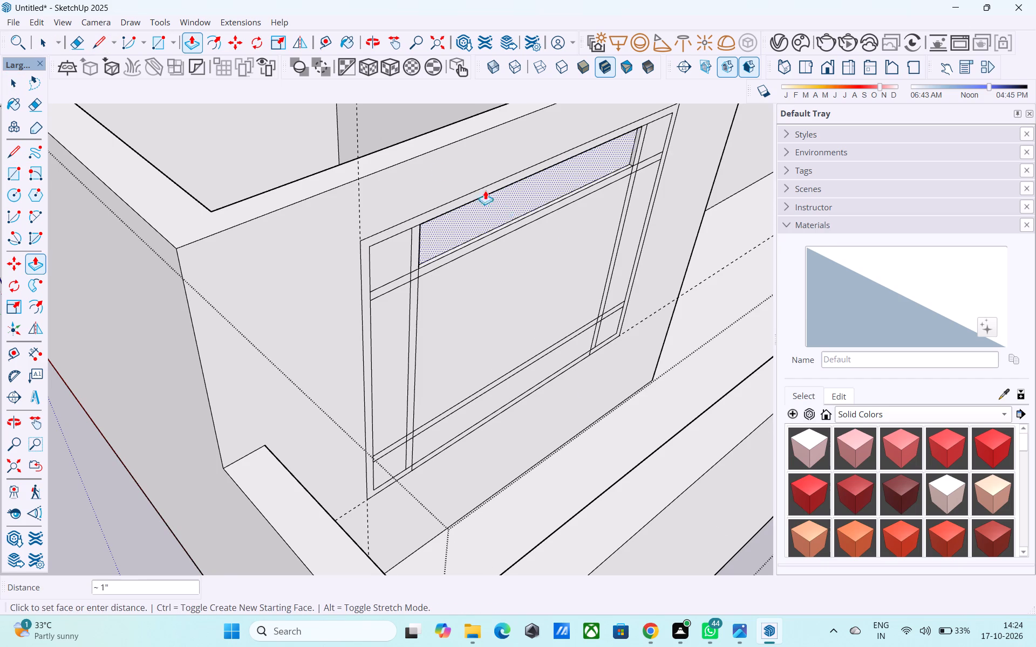
click(414, 138)
middle_drag(478, 264, 454, 239)
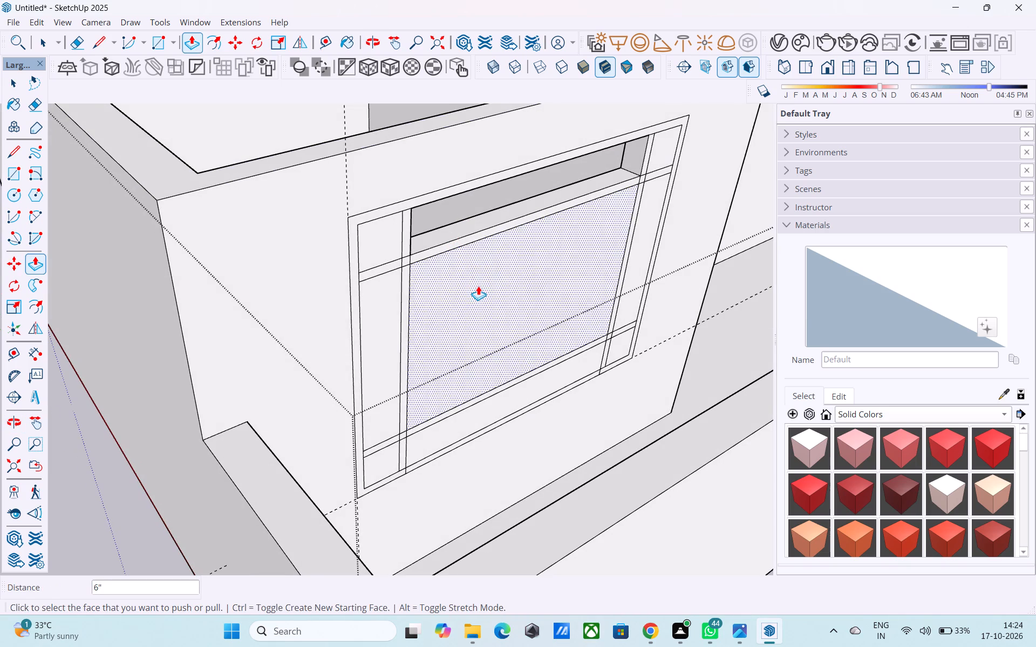
Push the window's large central pane 6" through the wall.
double_click(478, 286)
double_click(496, 295)
click(498, 288)
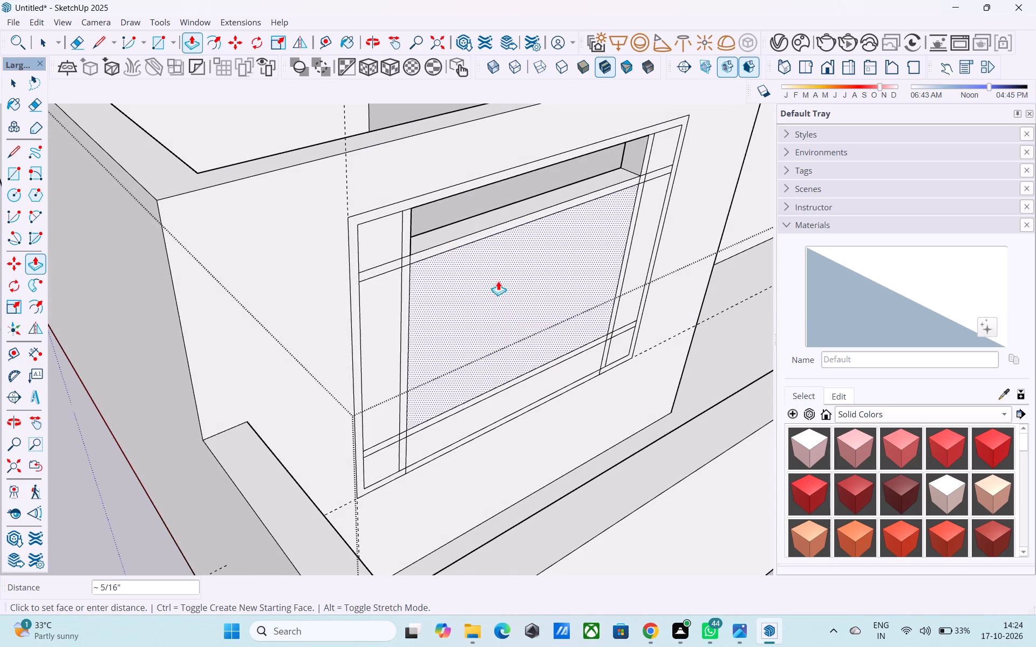
click(399, 125)
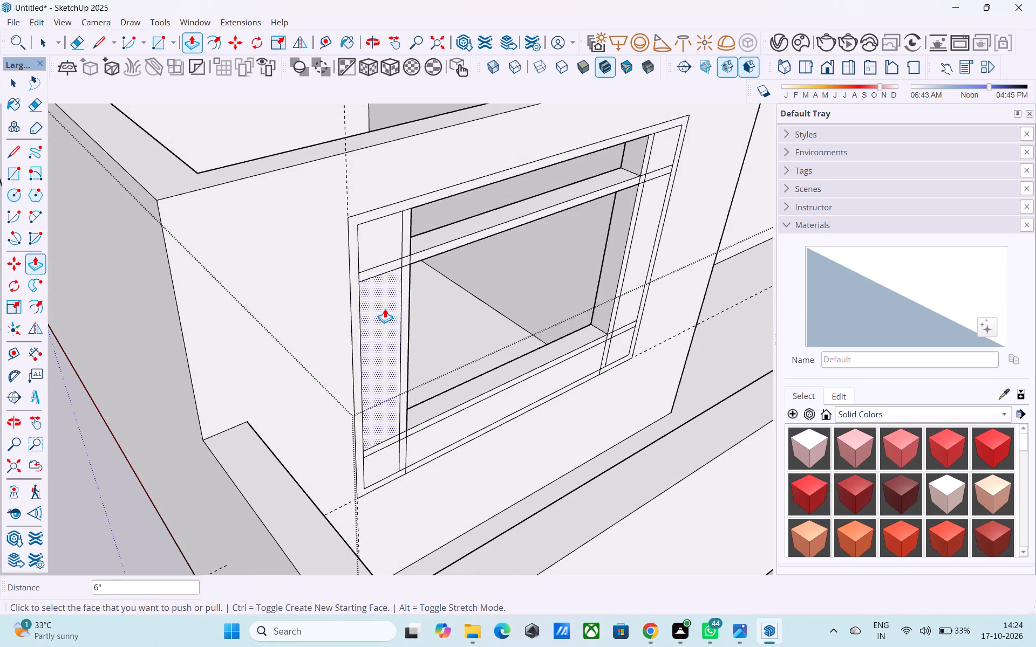
Push the window's narrow left middle pane 6" into the wall.
double_click(385, 308)
key(ctrl+z)
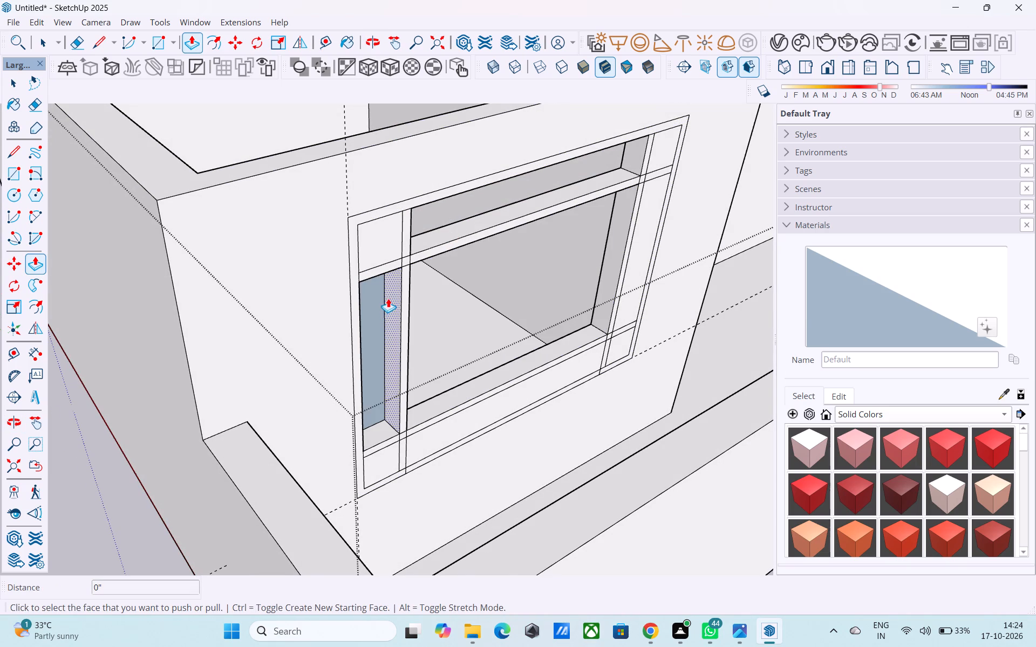
click(384, 324)
click(355, 132)
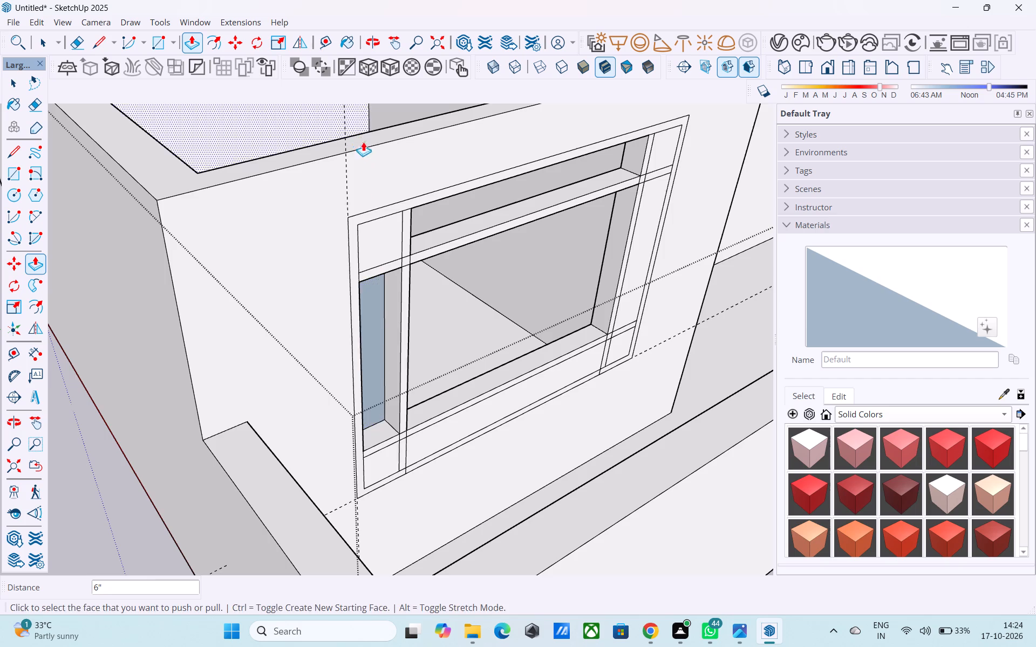
Push the window's four corner panes, narrow right middle pane and lower middle pane into the wall by the last-used 6".
middle_drag(391, 251, 203, 178)
scroll(239, 201, down, 4)
middle_drag(429, 249, 38, 345)
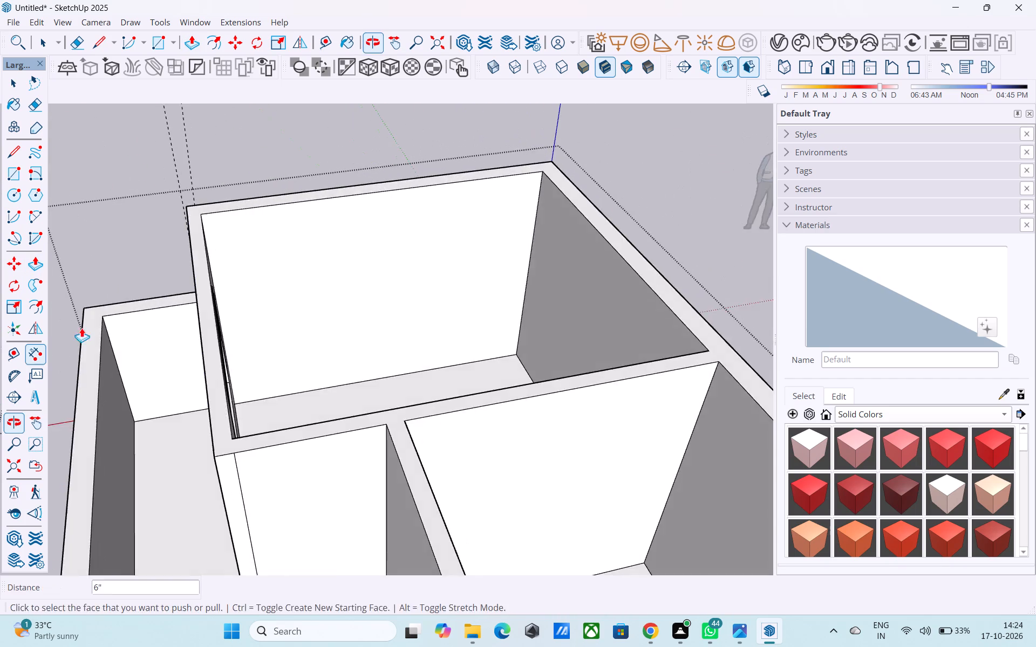
middle_drag(238, 303, 453, 265)
scroll(417, 274, up, 4)
double_click(410, 260)
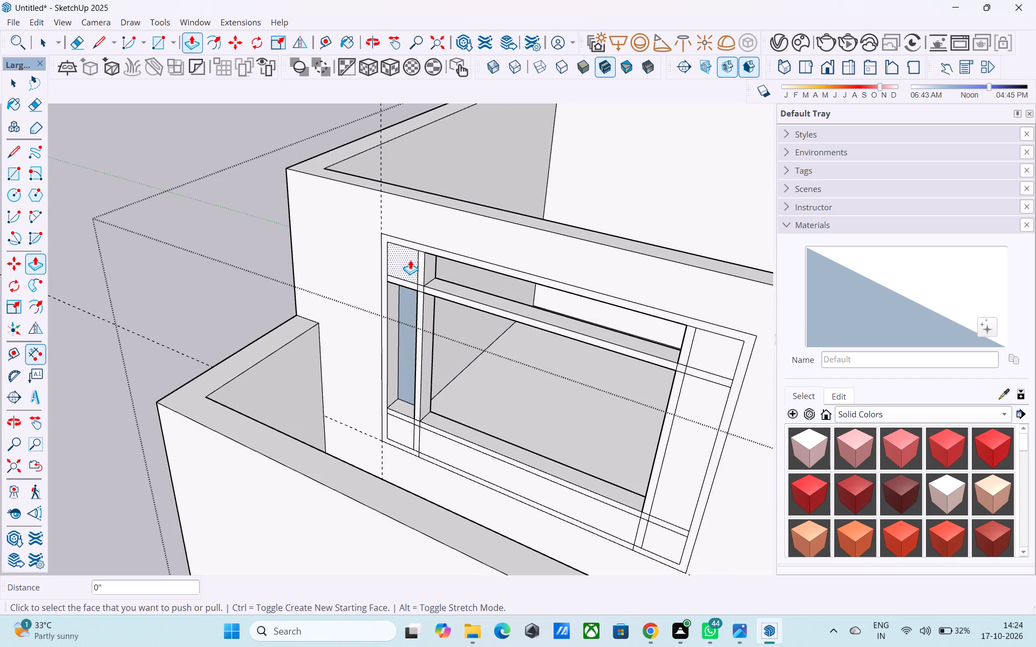
double_click(705, 345)
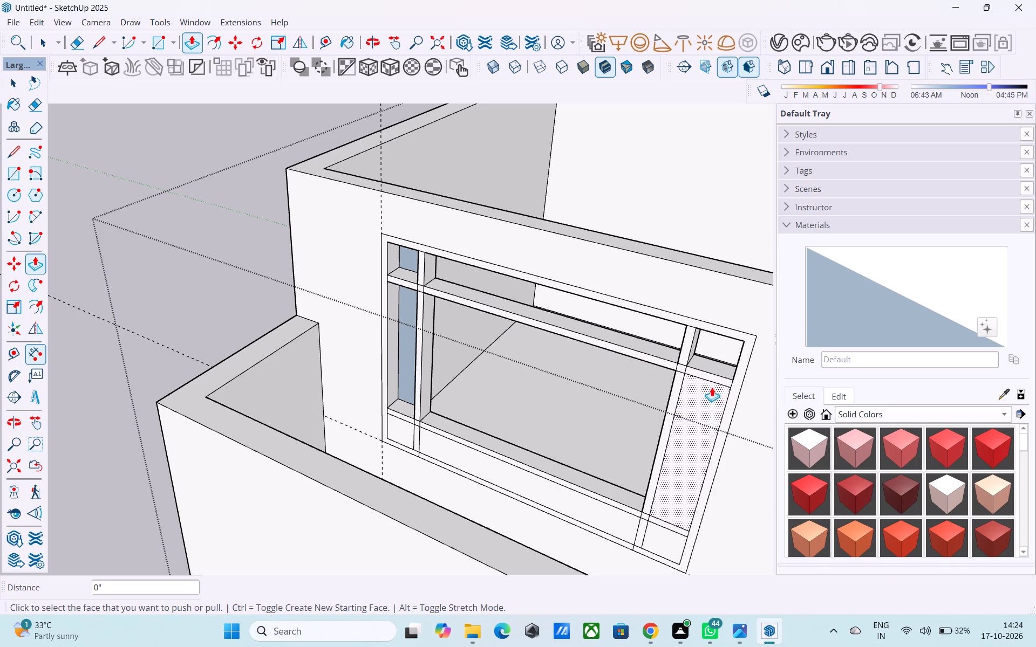
double_click(712, 387)
double_click(670, 532)
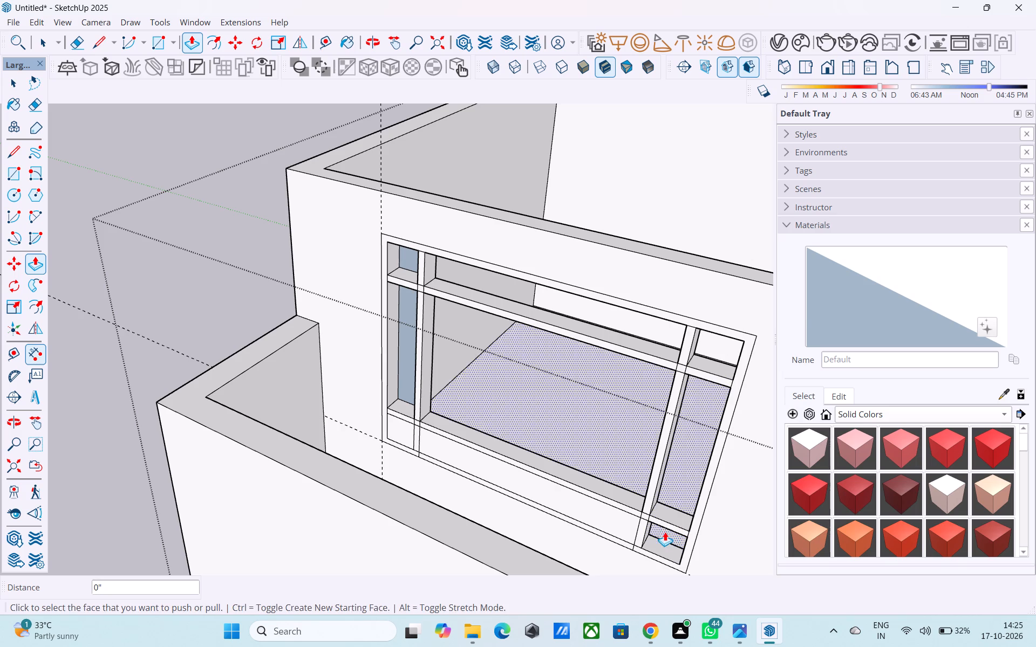
double_click(605, 517)
middle_drag(486, 480, 540, 471)
scroll(458, 425, up, 4)
double_click(443, 415)
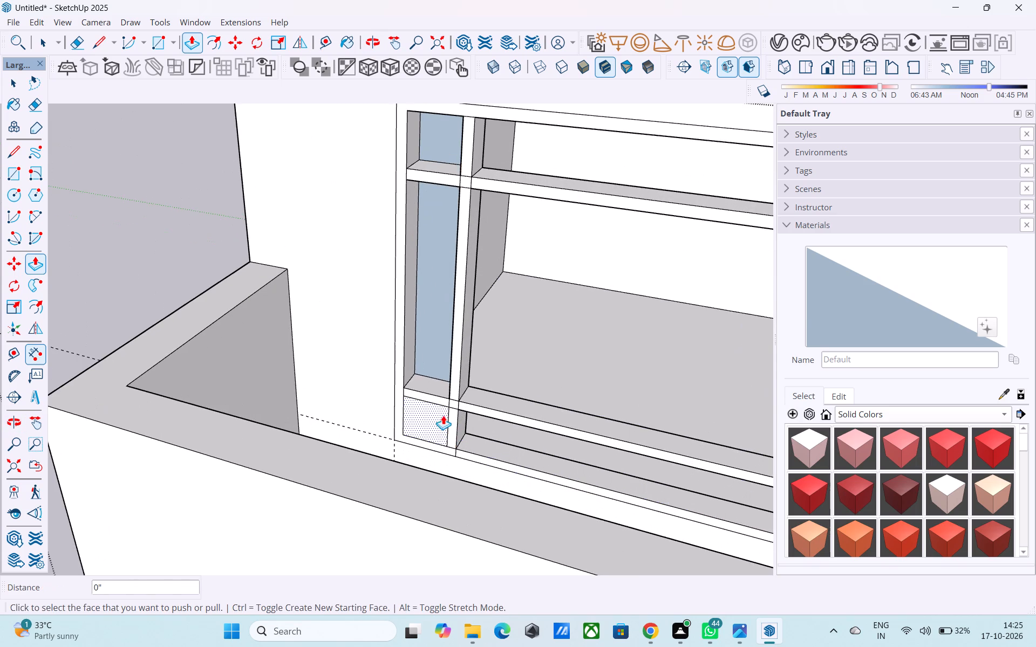
From inside the room, delete the leftover faces closing the window's upper corner pane and the tall side pane below it.
middle_drag(531, 399, 240, 471)
middle_drag(651, 421, 378, 373)
scroll(383, 368, down, 6)
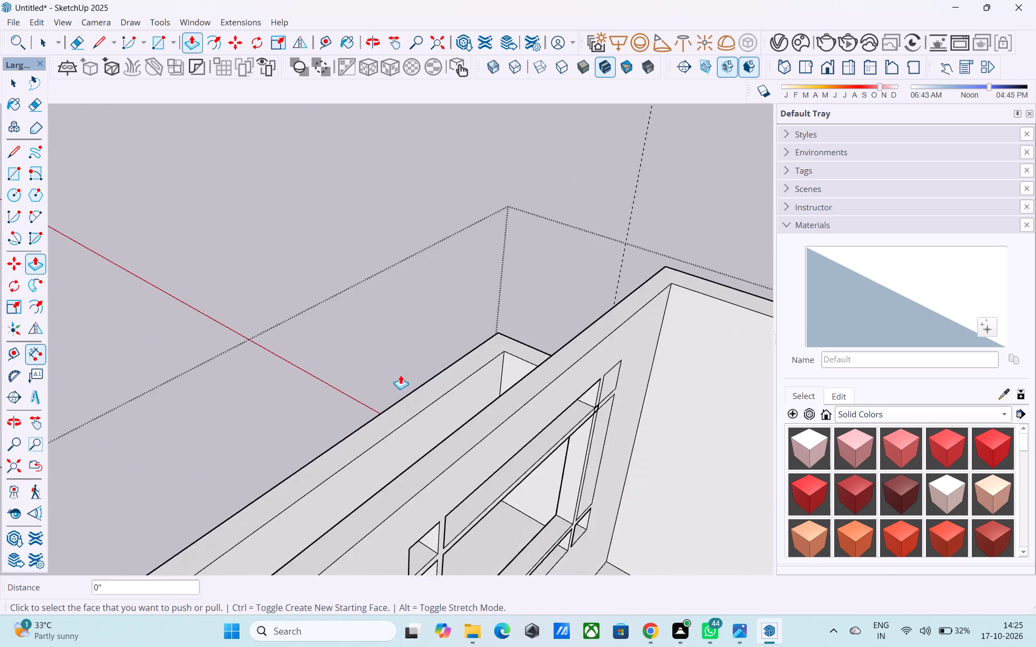
scroll(400, 375, down, 3)
middle_drag(560, 415, 497, 355)
scroll(585, 360, up, 6)
key(space)
click(512, 345)
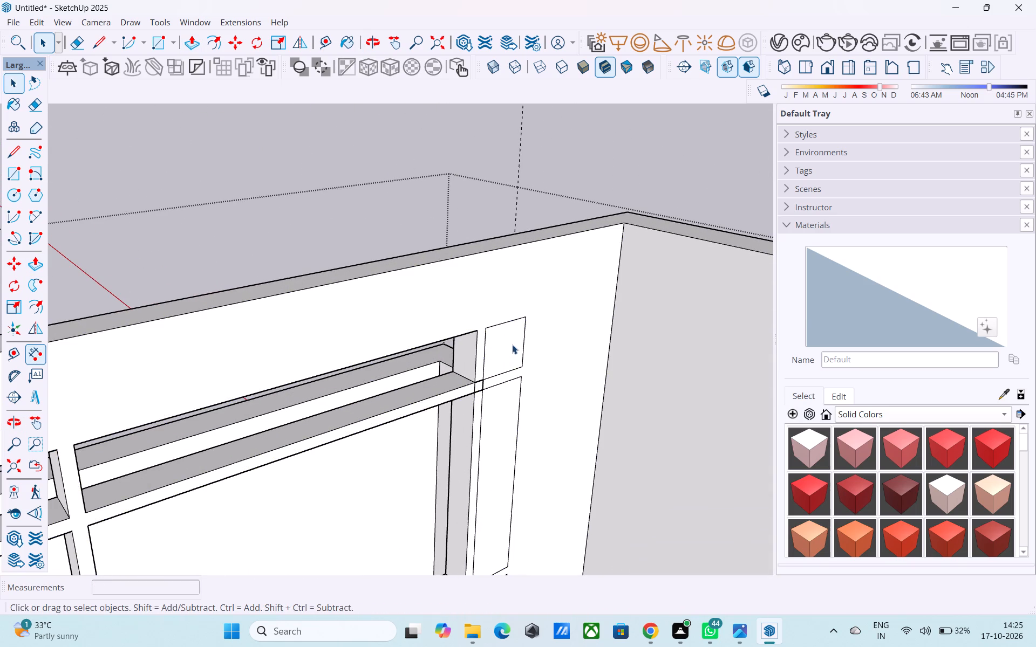
key(Delete)
click(505, 411)
key(Delete)
Examine the opened window and the whole house model from inside and from several outer sides.
scroll(484, 346, down, 5)
scroll(482, 339, up, 1)
scroll(482, 336, down, 1)
scroll(512, 472, up, 2)
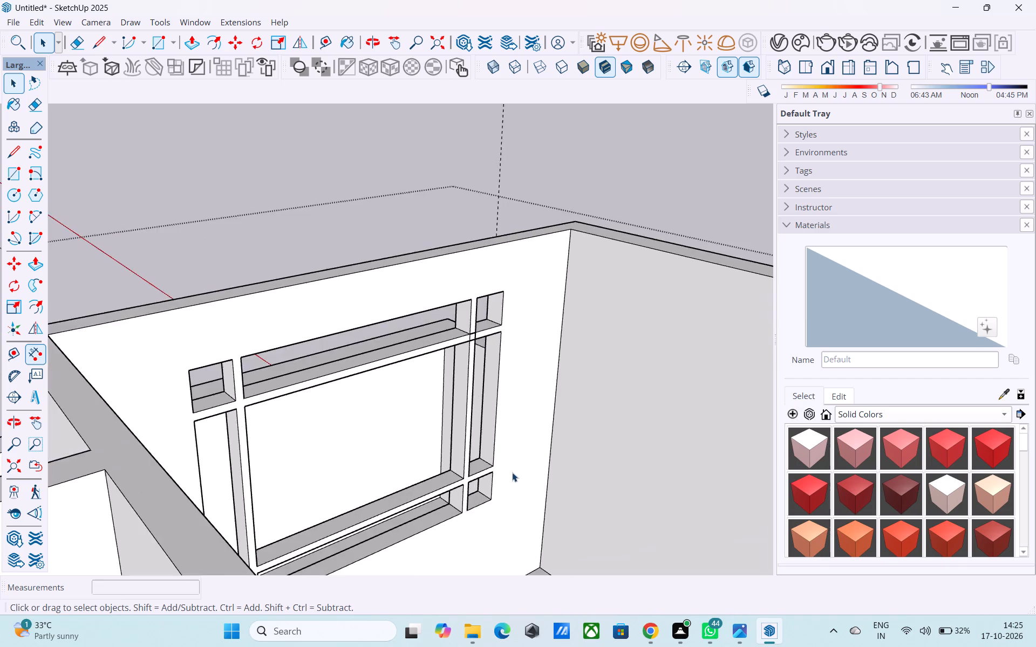
scroll(512, 472, up, 3)
middle_drag(487, 463, 748, 459)
scroll(734, 451, up, 1)
scroll(618, 421, down, 5)
middle_drag(618, 416, 501, 372)
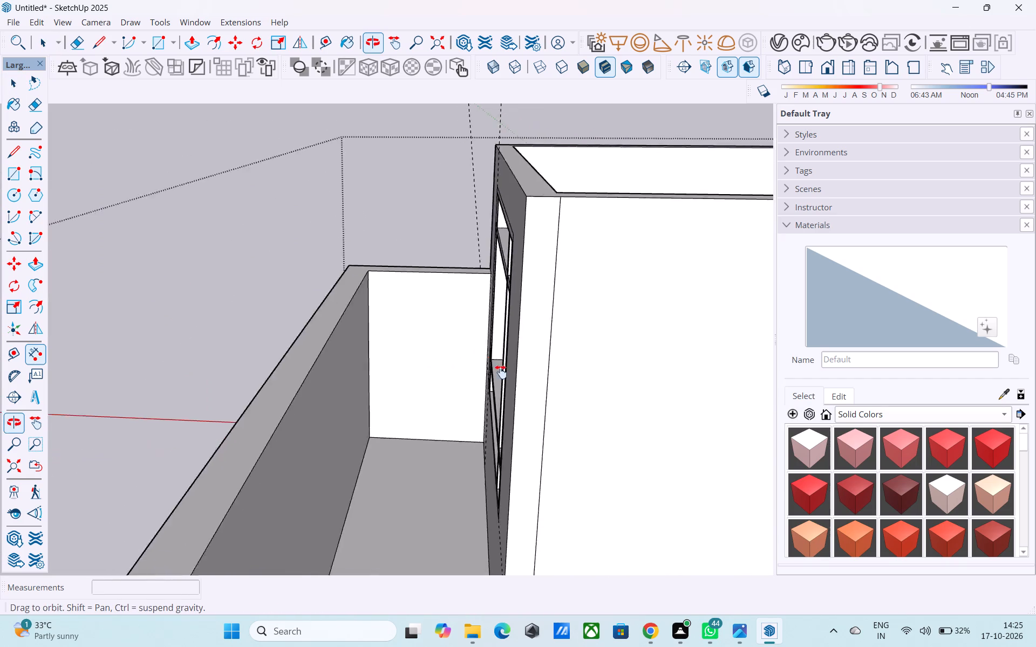
middle_drag(501, 372, 576, 339)
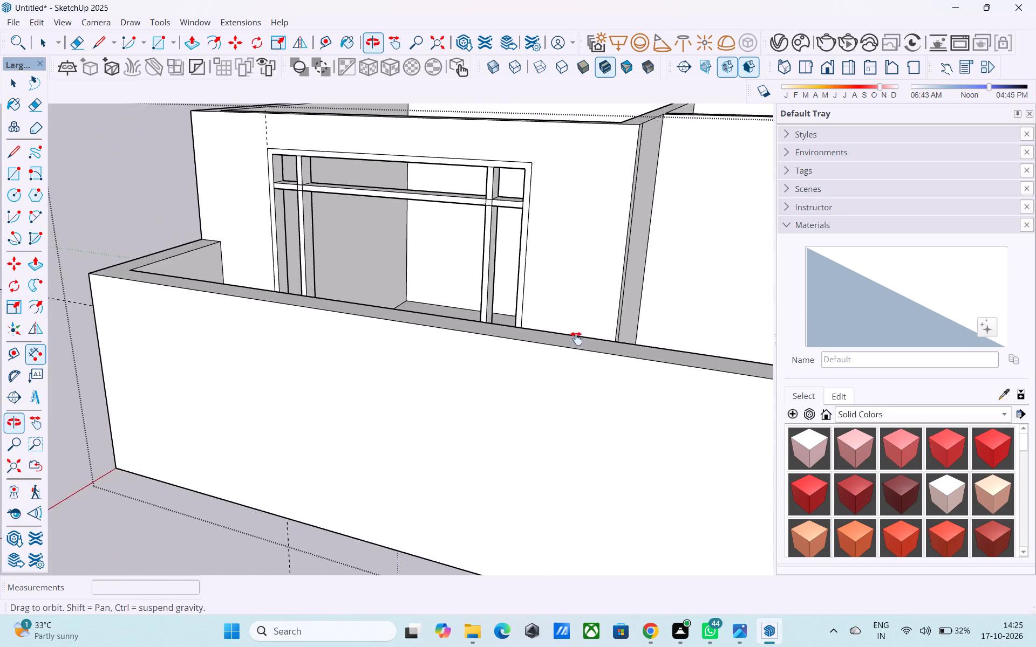
middle_drag(576, 339, 734, 385)
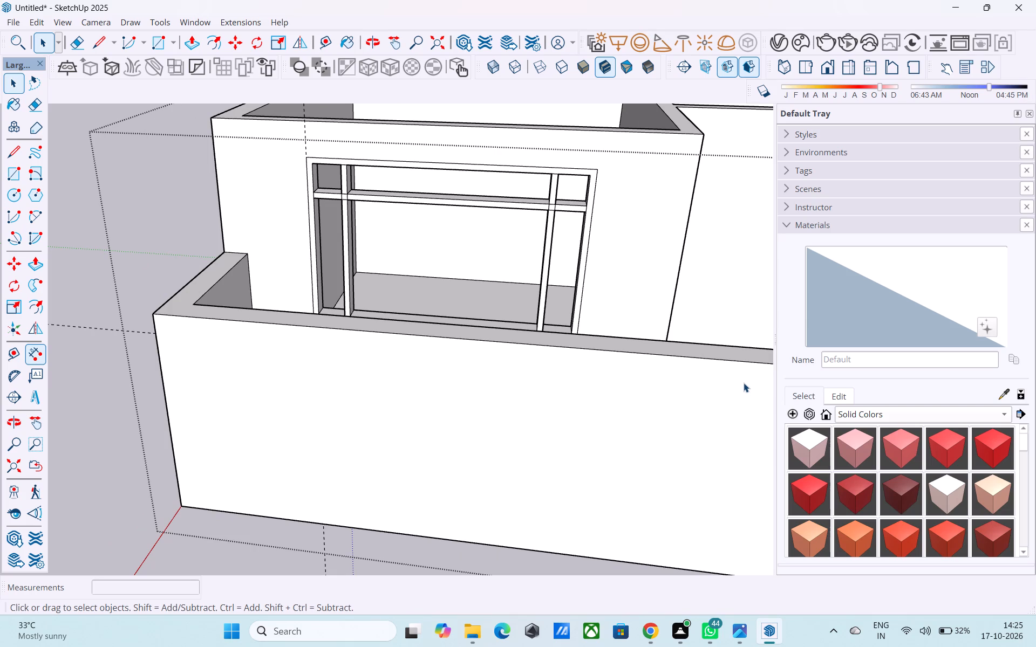
scroll(598, 371, down, 13)
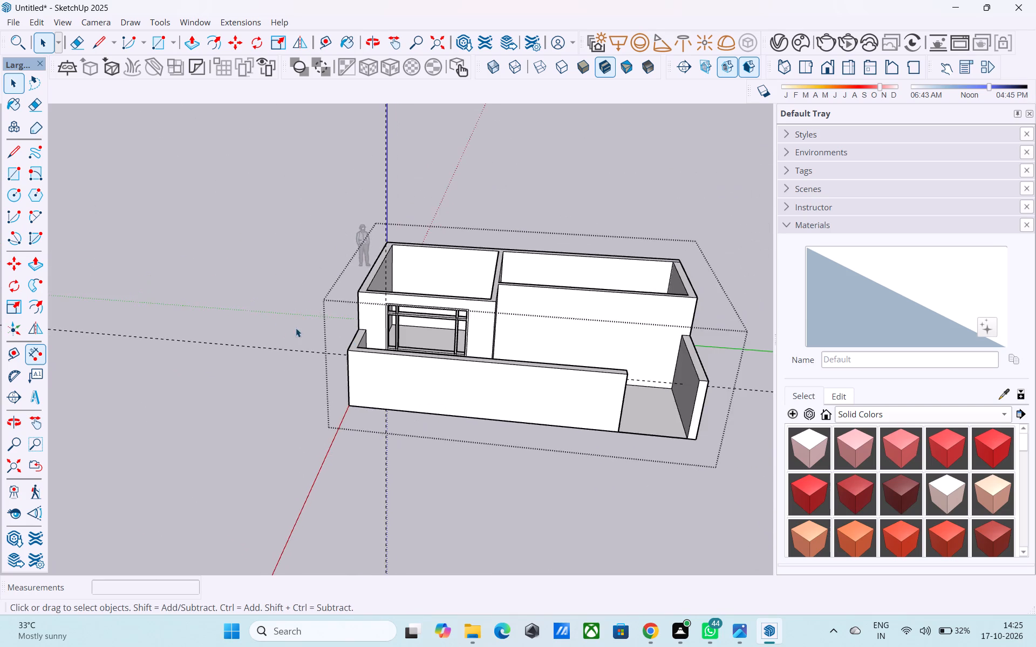
scroll(296, 328, down, 5)
middle_drag(500, 398, 555, 362)
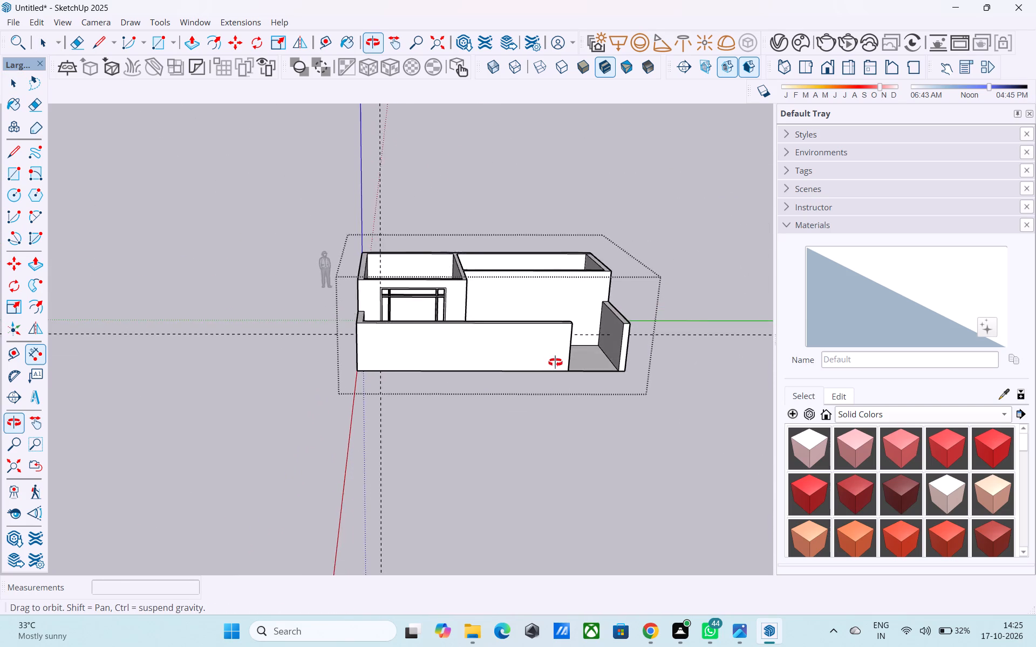
middle_drag(555, 362, 342, 504)
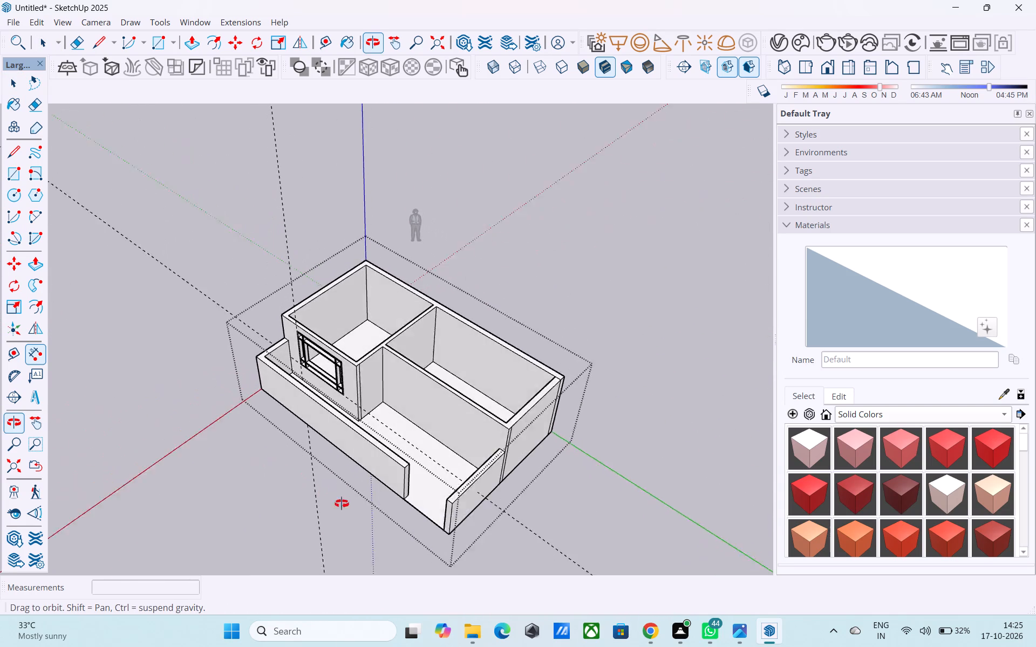
middle_drag(342, 504, 359, 512)
scroll(635, 358, up, 6)
middle_drag(453, 406, 616, 283)
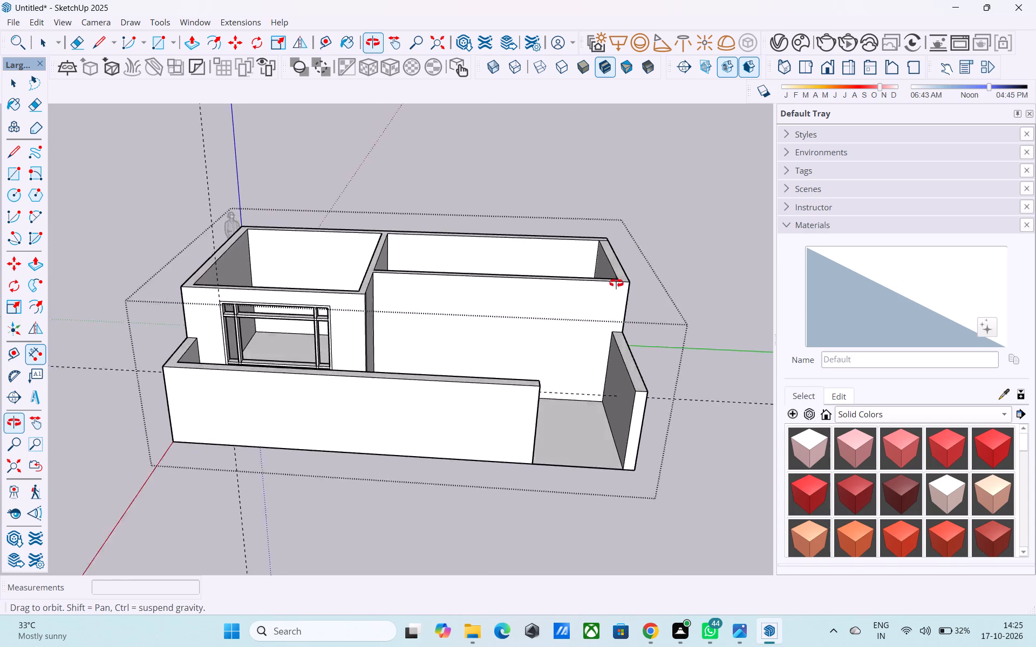
middle_drag(616, 283, 629, 230)
middle_drag(575, 251, 392, 261)
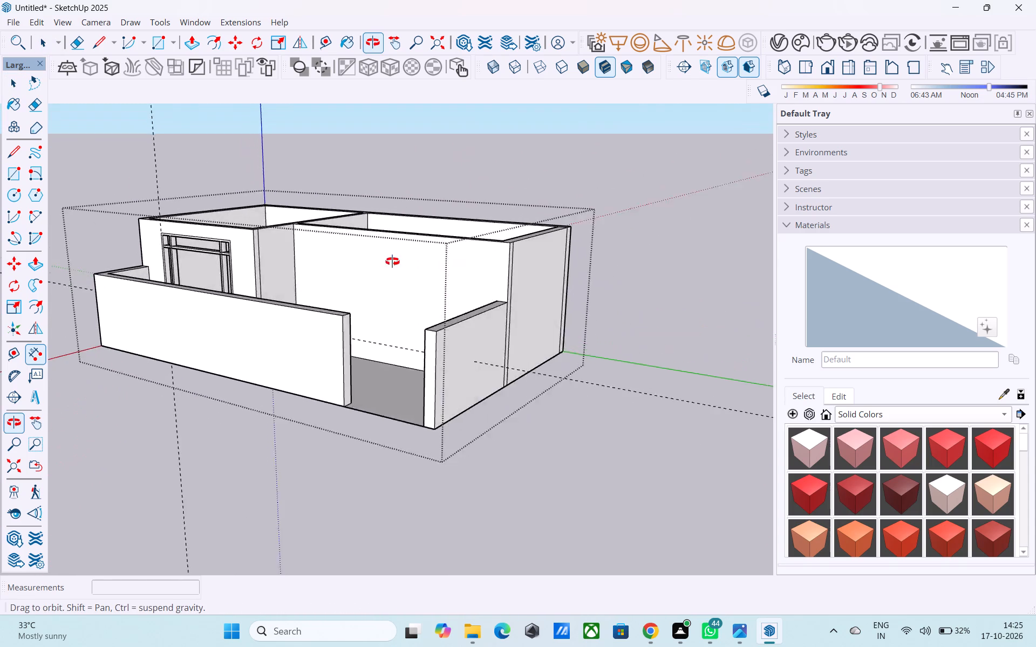
middle_drag(392, 261, 438, 268)
scroll(765, 263, down, 3)
middle_drag(500, 308, 373, 405)
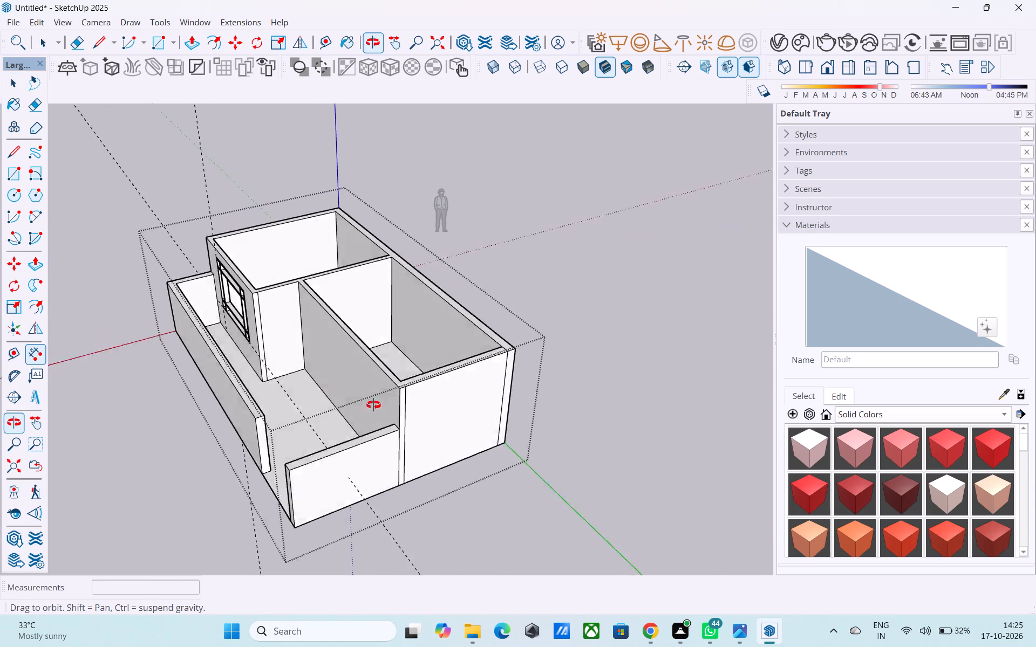
middle_drag(373, 405, 386, 409)
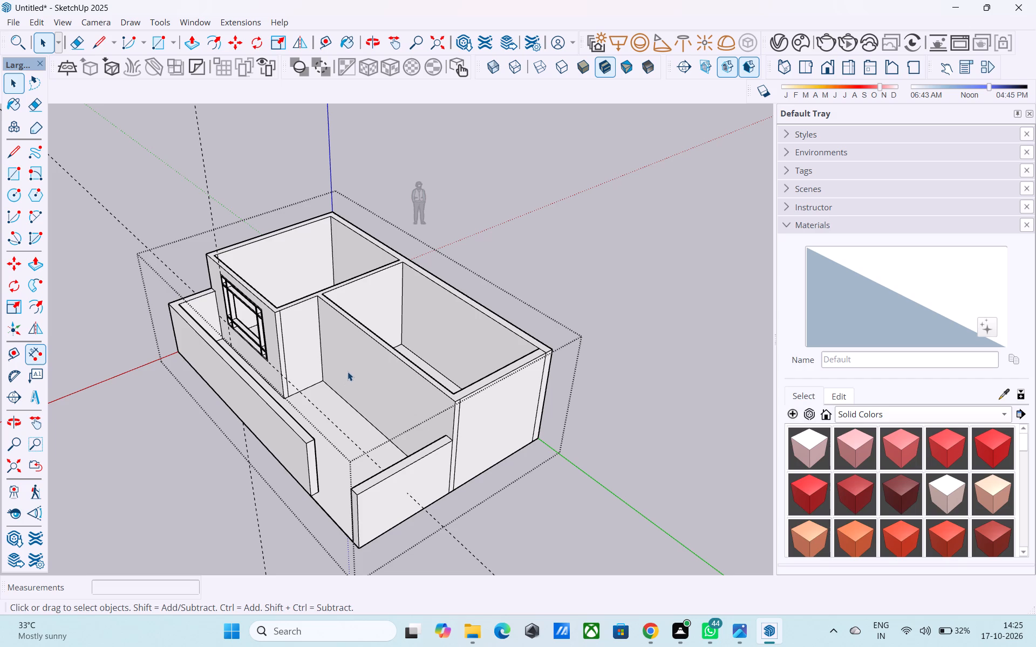
scroll(347, 371, up, 5)
middle_drag(346, 378, 468, 384)
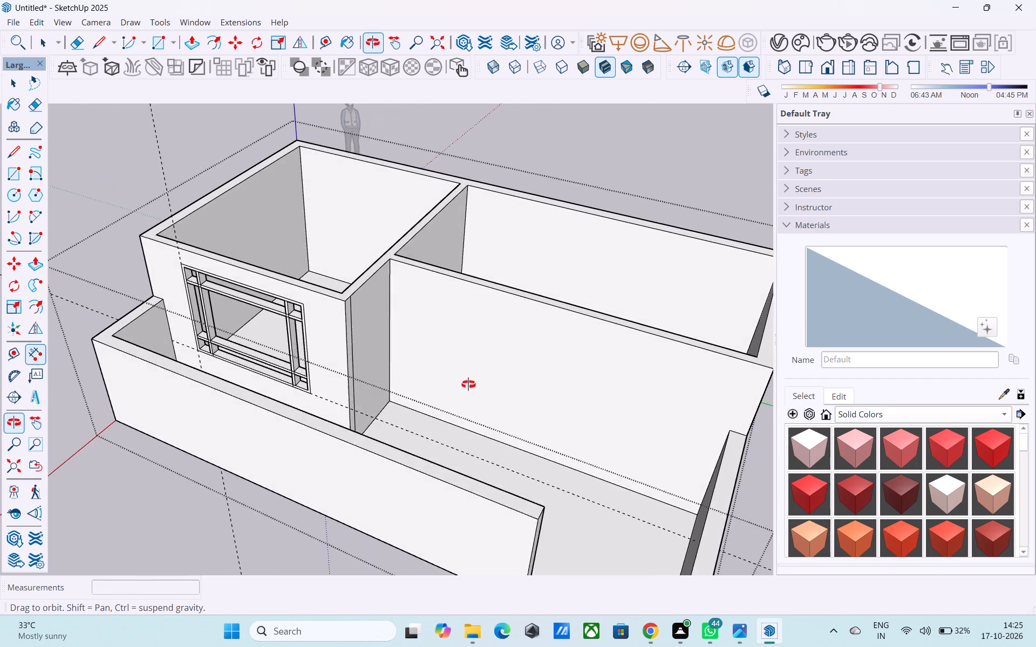
middle_drag(468, 384, 484, 375)
middle_drag(378, 391, 349, 395)
scroll(166, 401, down, 2)
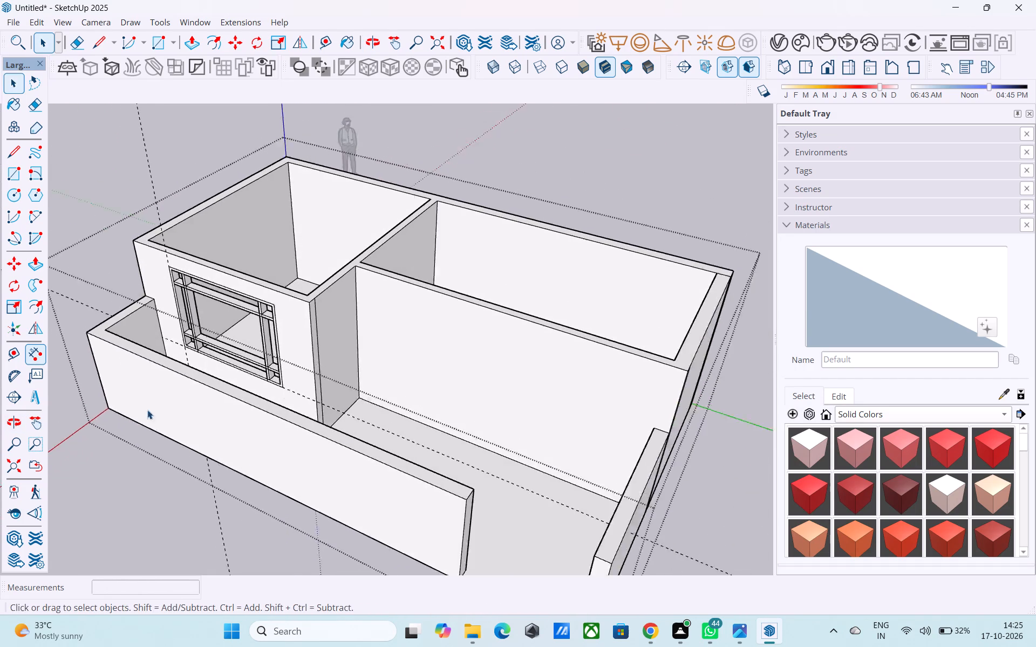
scroll(147, 410, down, 2)
scroll(406, 355, up, 6)
Place a vertical guide on the long wall facing the open area, 9" from its corner with the window room.
middle_drag(307, 381, 362, 374)
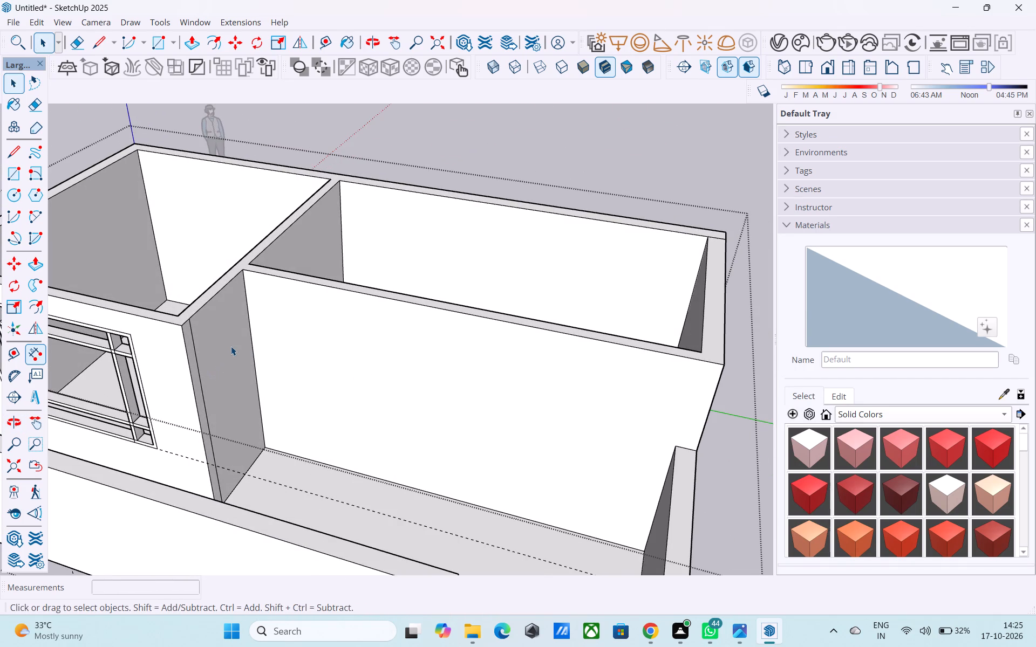
key(t)
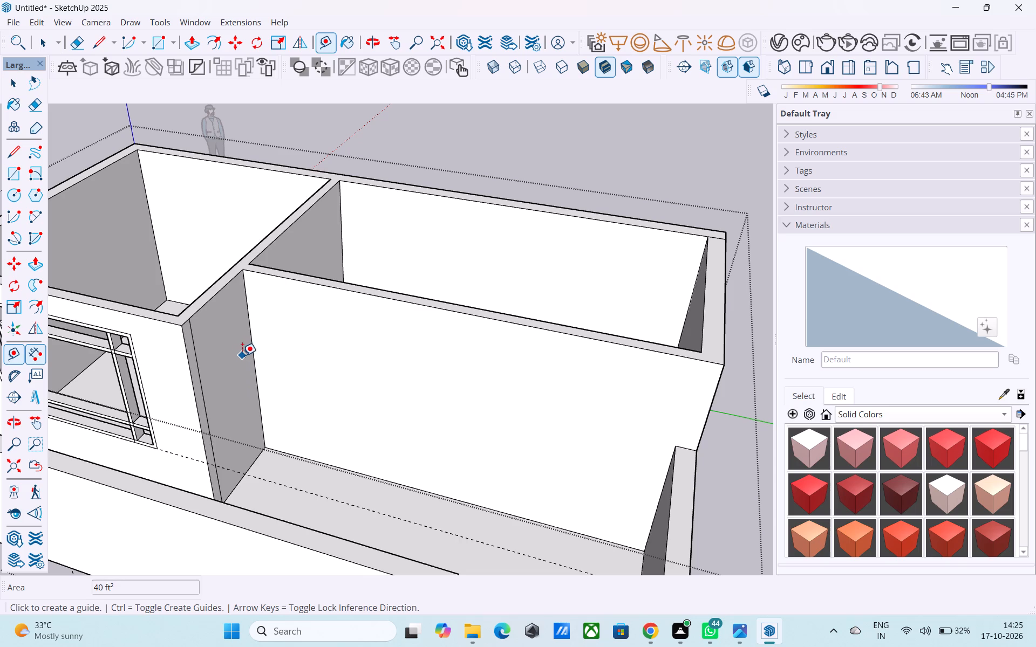
click(250, 359)
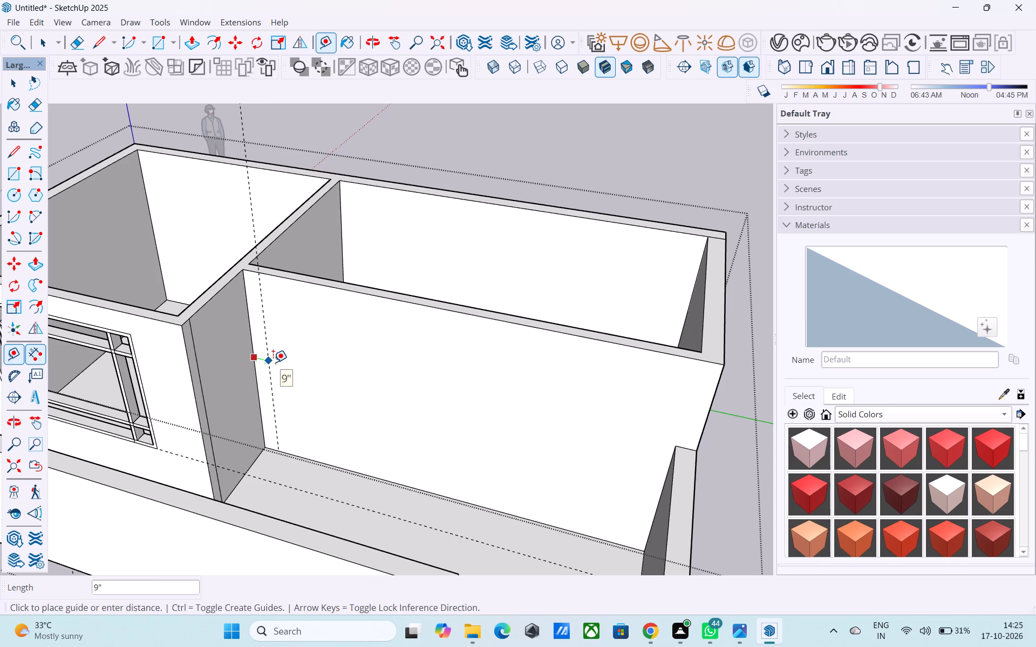
click(273, 362)
Draw a door rectangle 4' wide and 8' high on the long wall, starting where the guide meets the floor.
key(r)
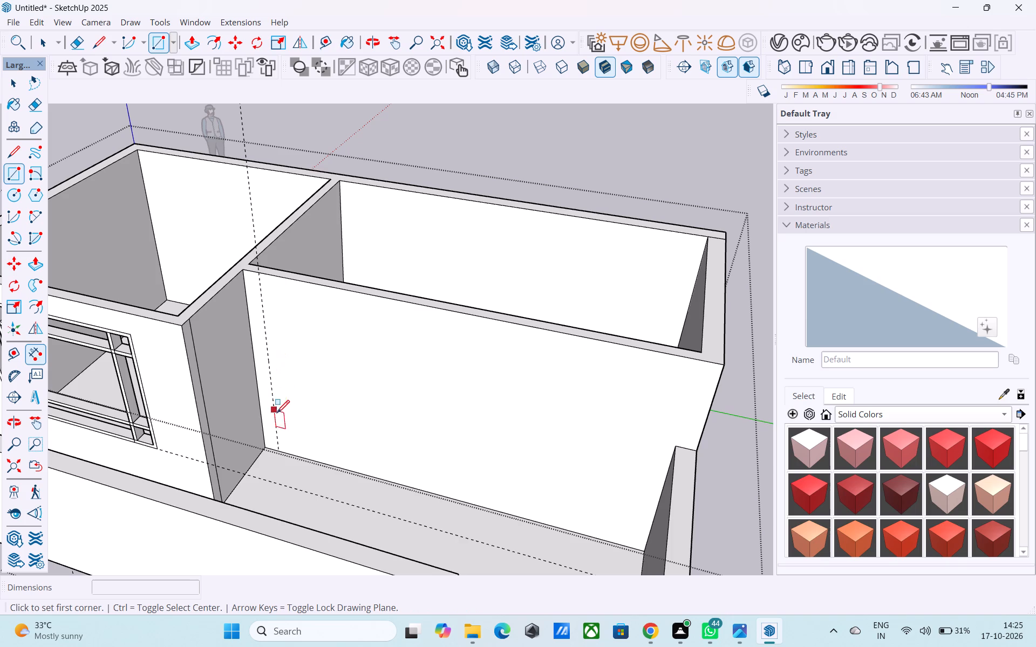
click(276, 450)
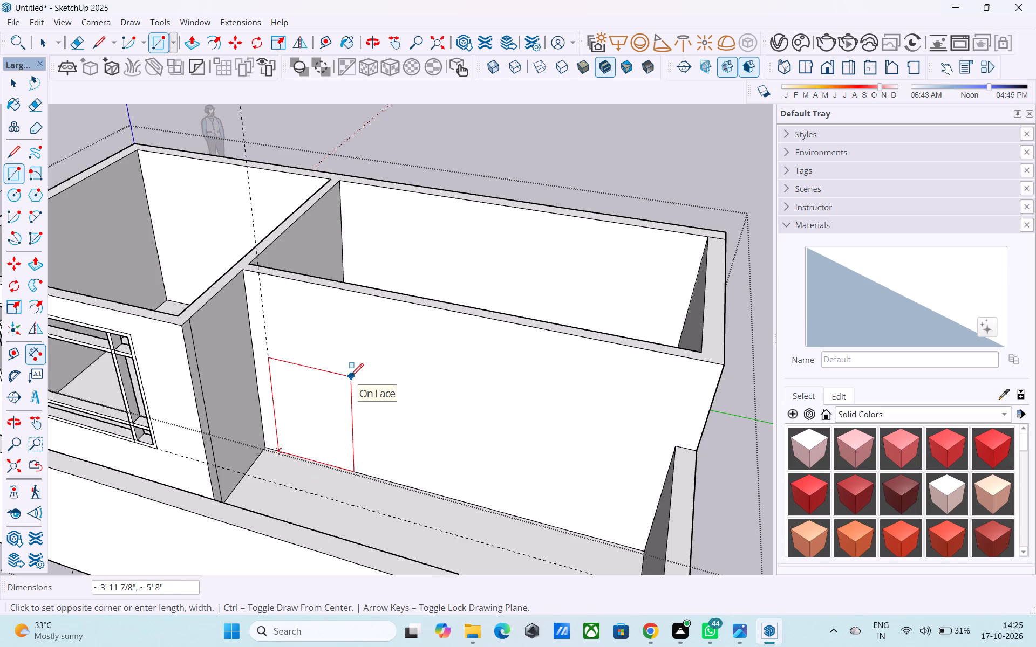
text(8',4')
key(Return)
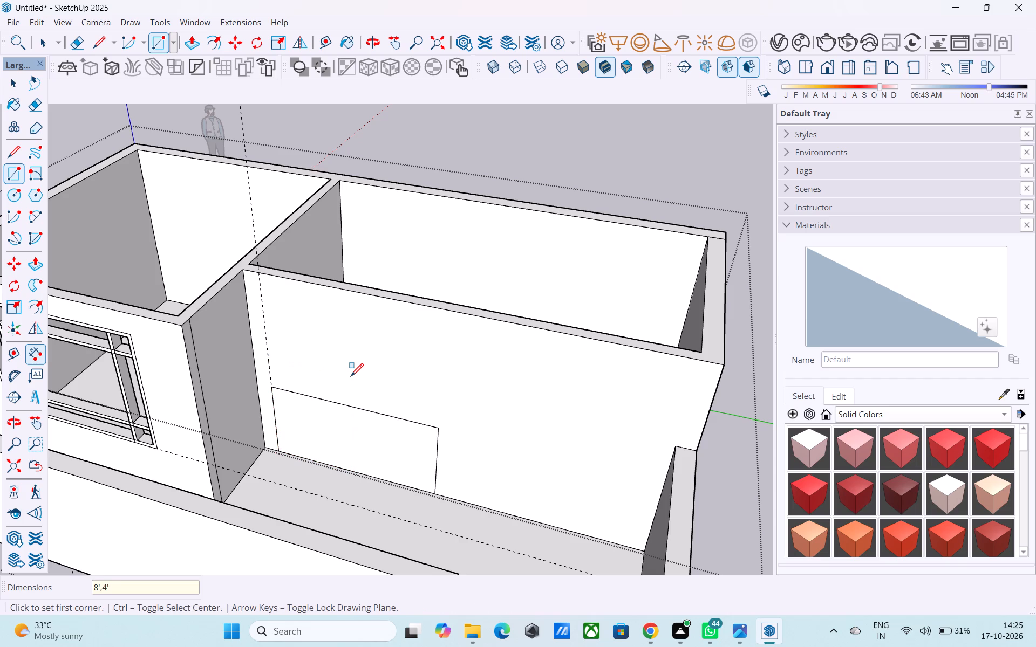
text(4',)
text(8')
key(Return)
key(space)
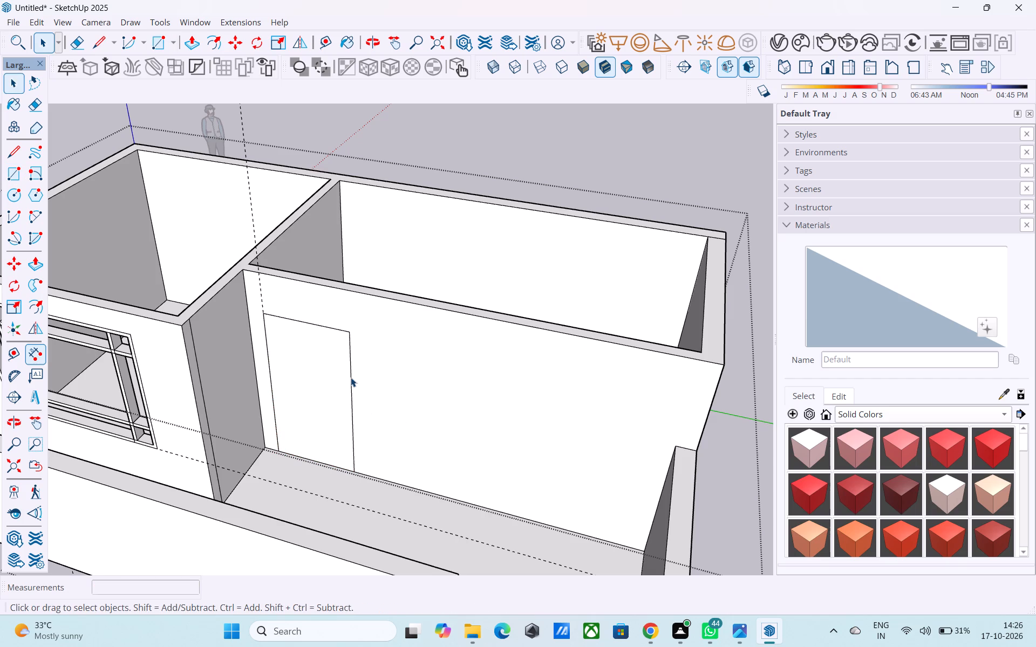
Offset the door rectangle's outline 3" inward for the door frame.
click(336, 379)
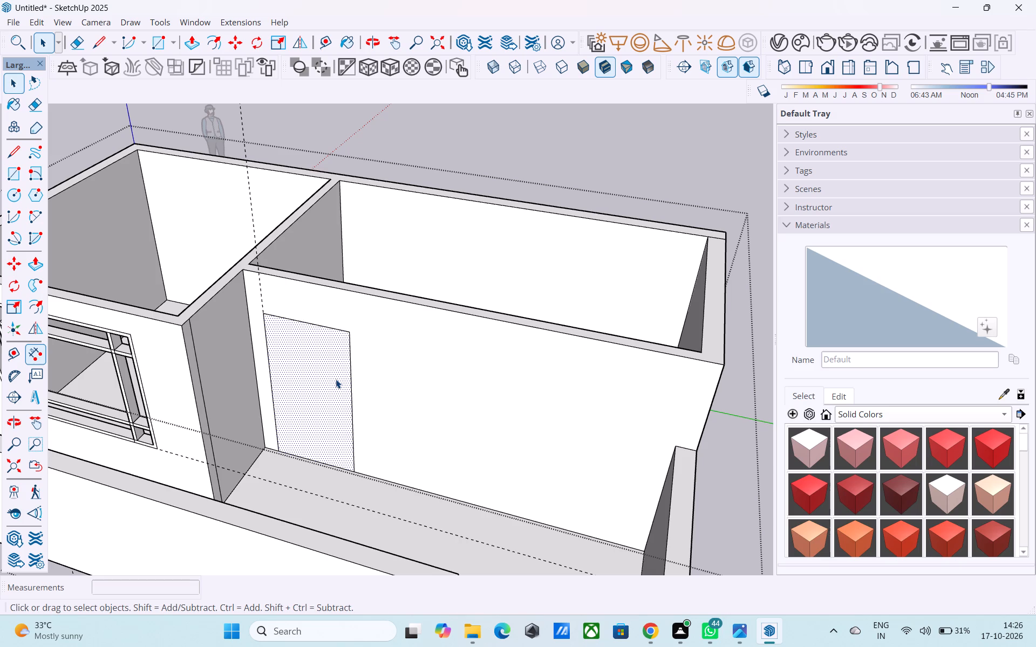
key(f)
click(335, 377)
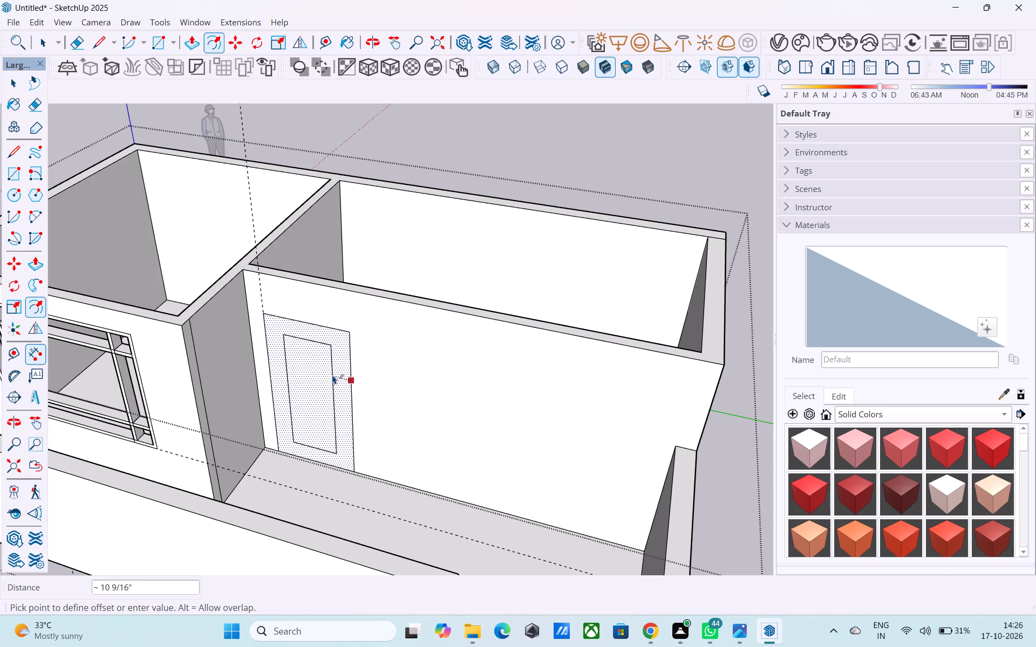
key(3)
key(shift+quotedbl)
key(Return)
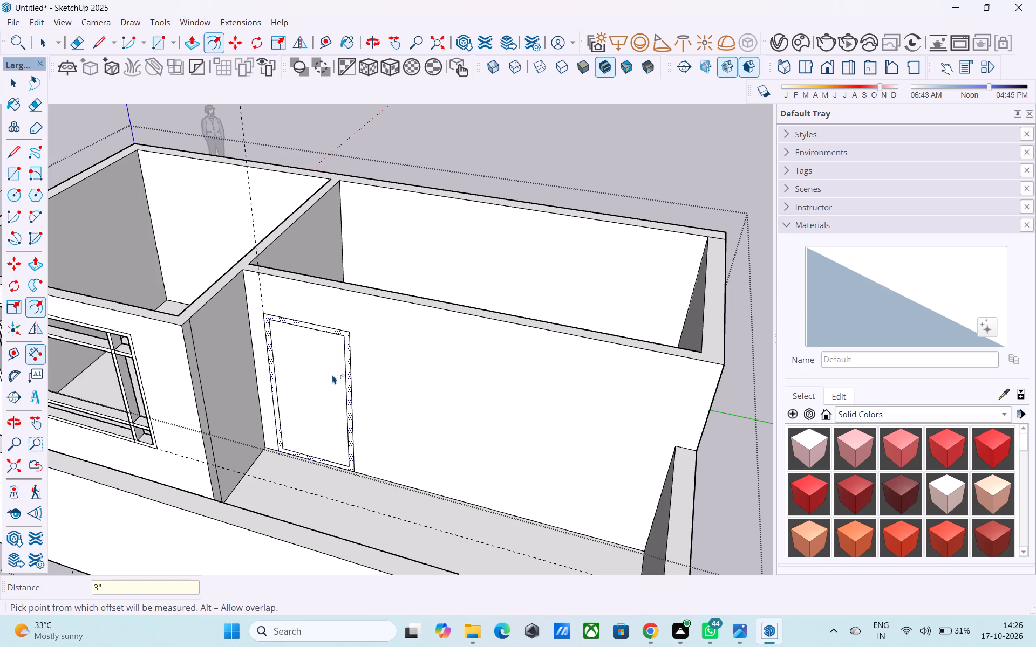
key(space)
Push the door's inner face through the wall by the last-used 6" to open the doorway inside its frame.
click(292, 367)
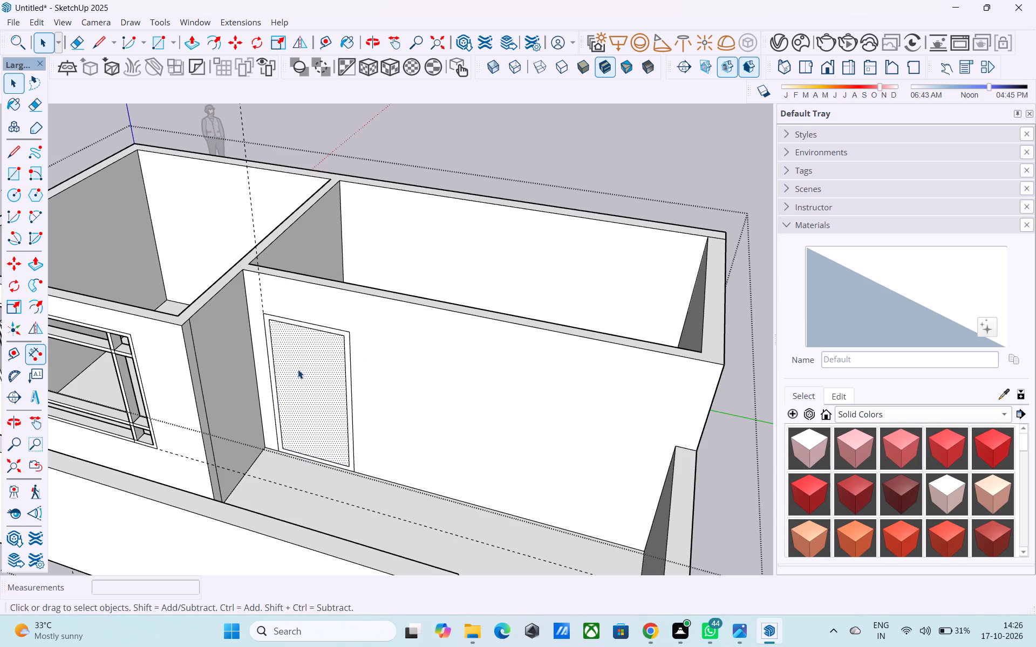
key(p)
double_click(298, 372)
middle_drag(308, 368, 412, 355)
scroll(412, 354, down, 6)
middle_drag(407, 362, 396, 320)
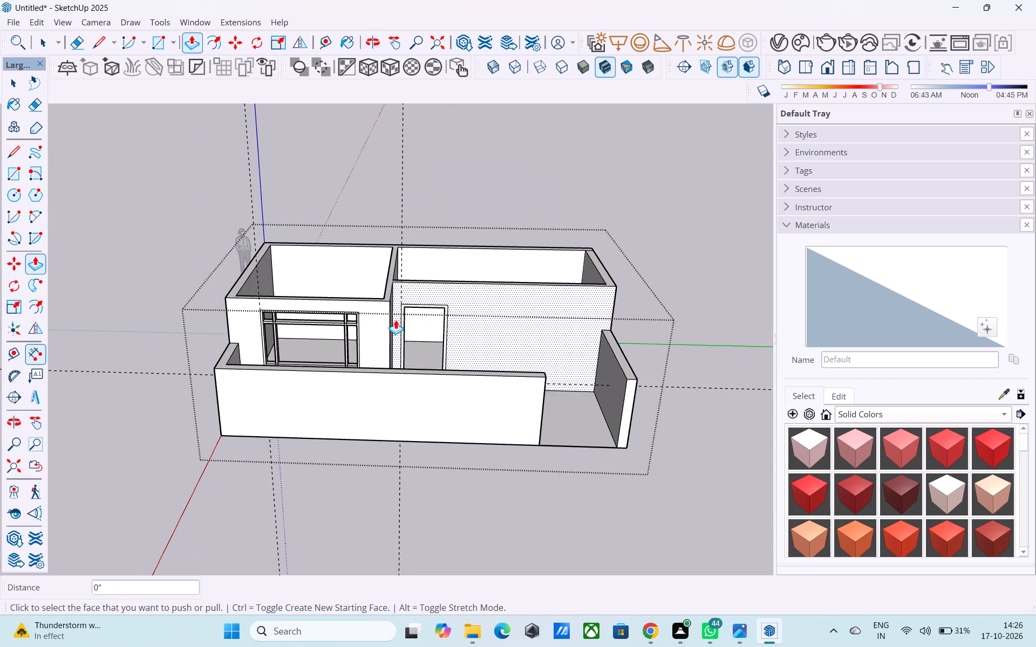
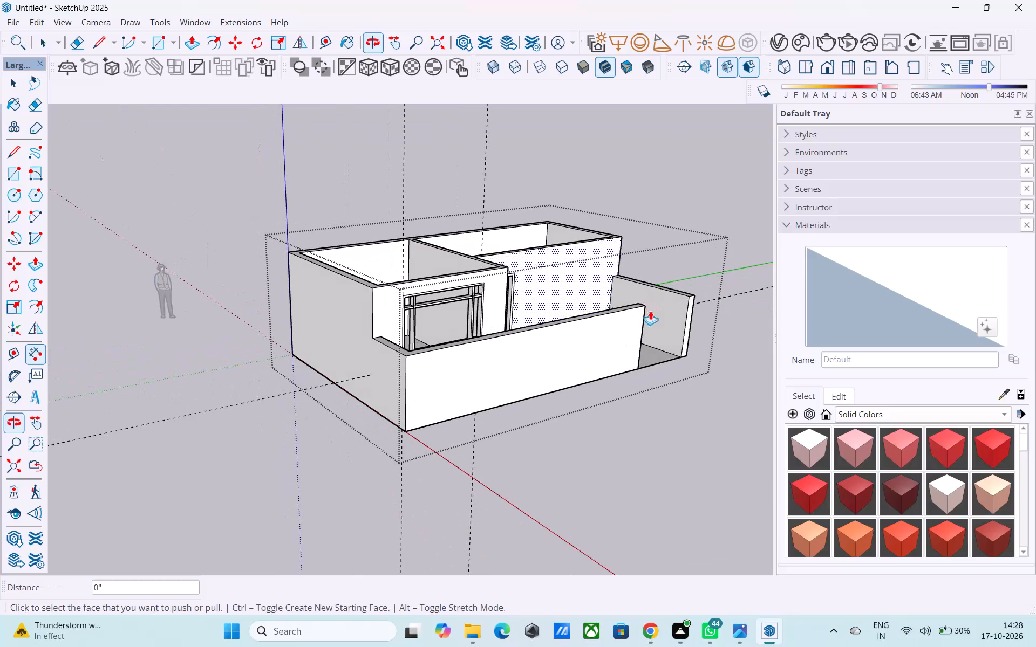
Show the Glass collection in the materials library.
click(911, 415)
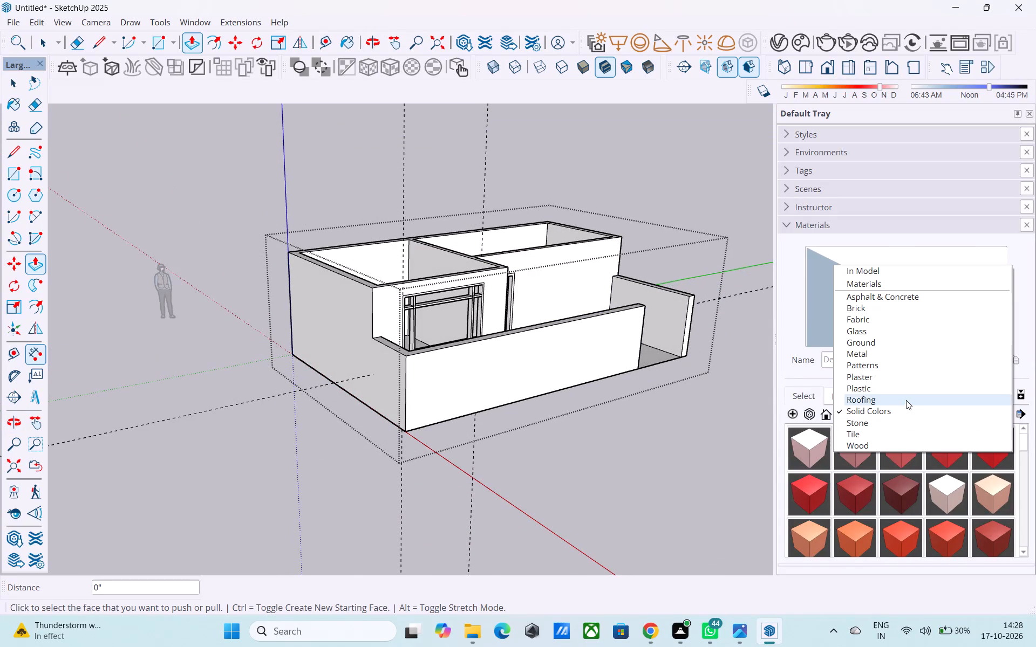
click(890, 332)
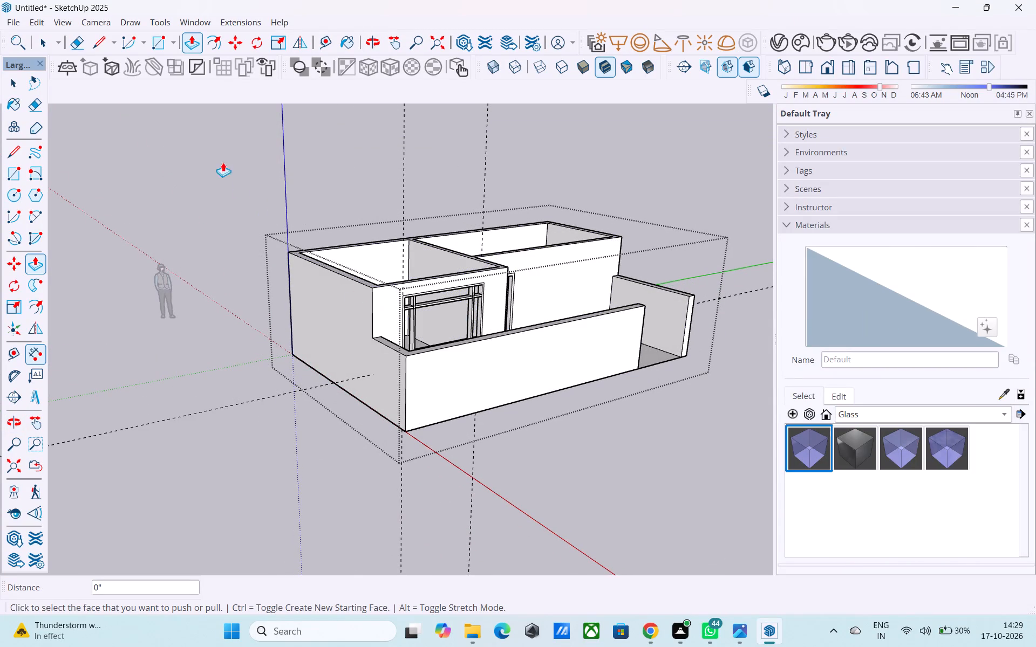
Draw a rectangle 3' 8" by 5' 8" across the central opening of the divided window as its pane.
click(158, 43)
middle_drag(727, 353, 637, 359)
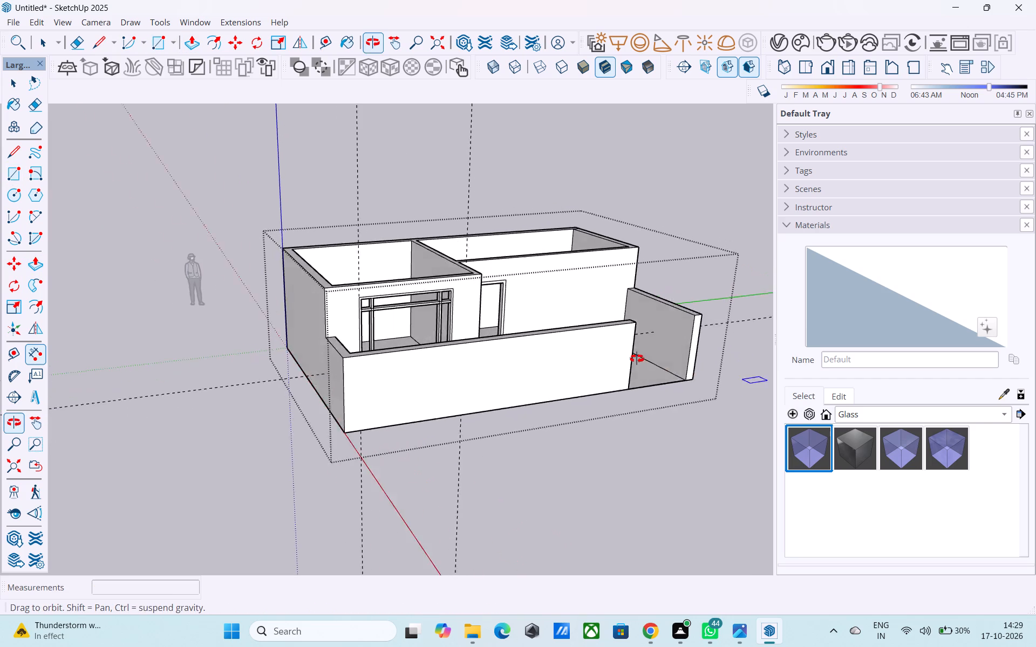
middle_drag(637, 359, 623, 354)
shift+middle_drag(483, 380, 516, 335)
scroll(369, 284, up, 2)
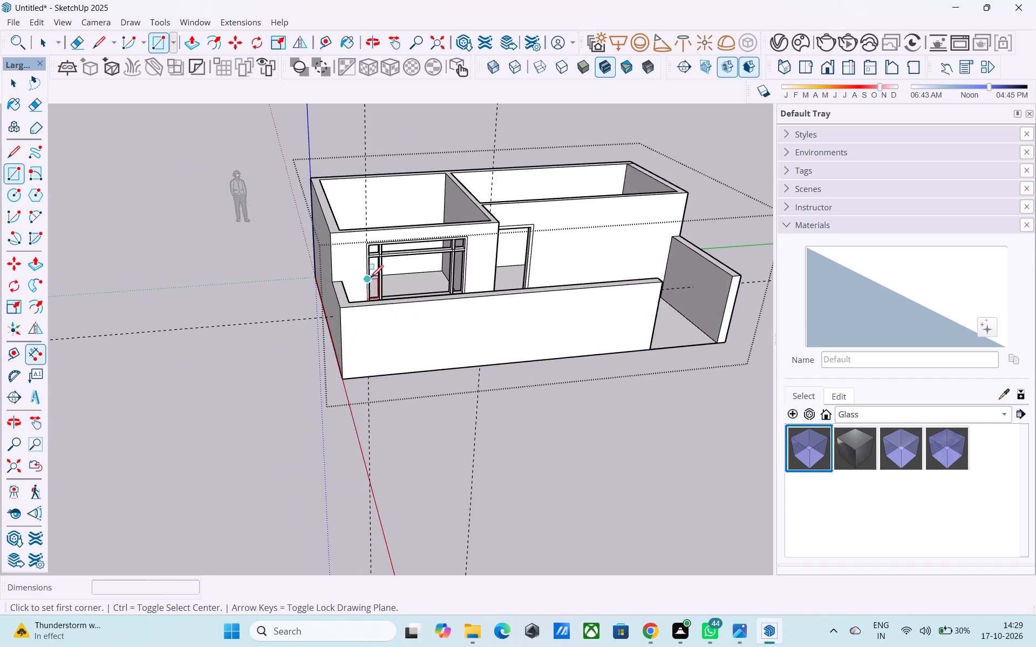
scroll(371, 279, up, 7)
middle_drag(385, 253, 393, 284)
middle_drag(408, 301, 373, 249)
shift+scroll(408, 301, up, 1)
scroll(378, 252, up, 3)
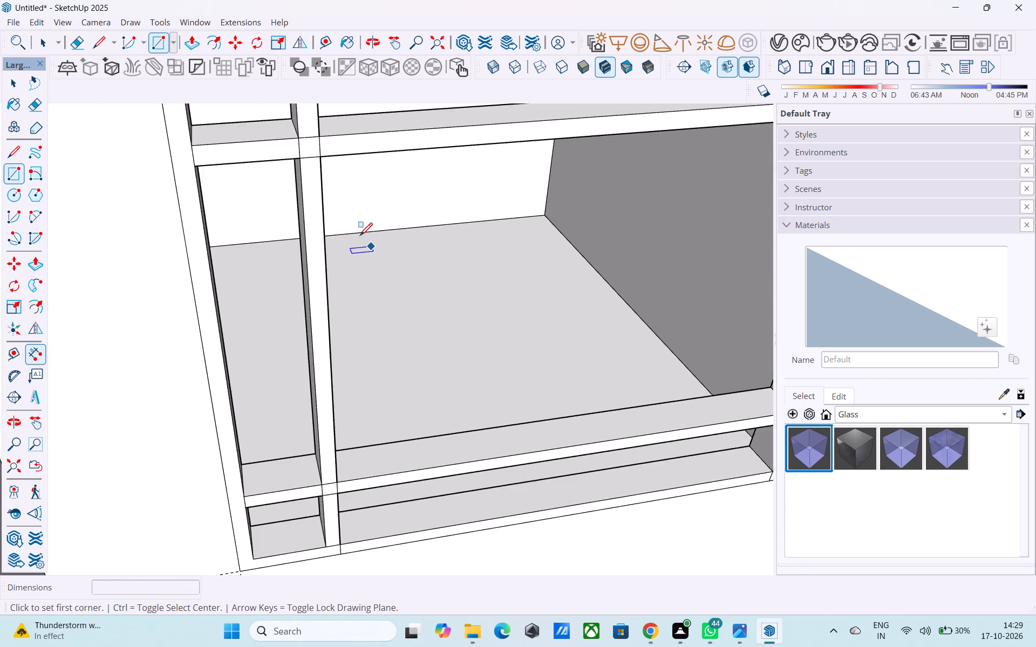
scroll(357, 235, down, 2)
click(333, 191)
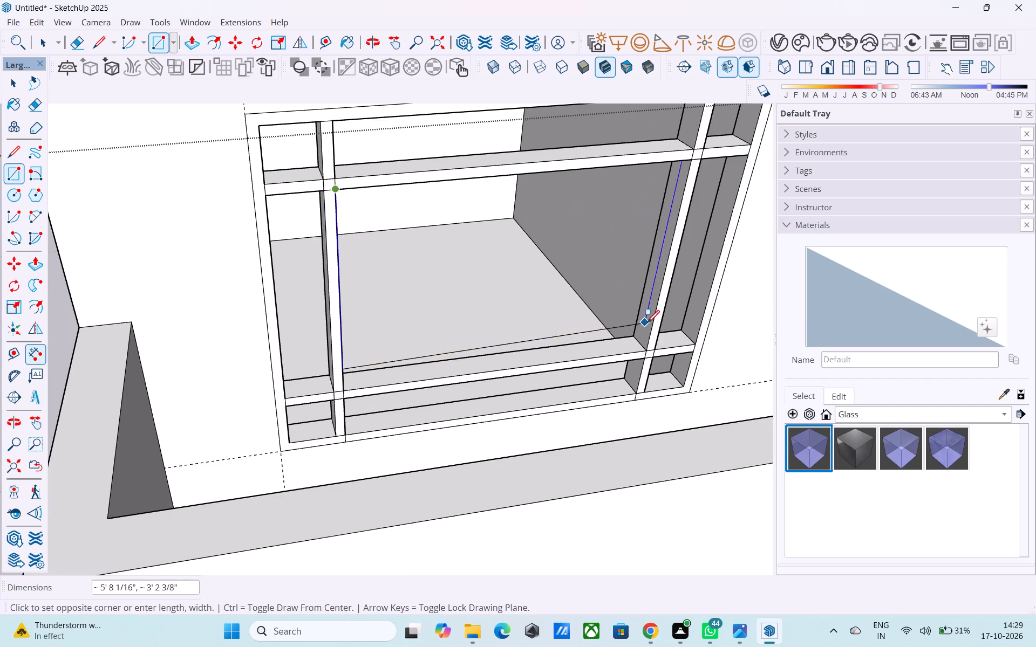
click(644, 352)
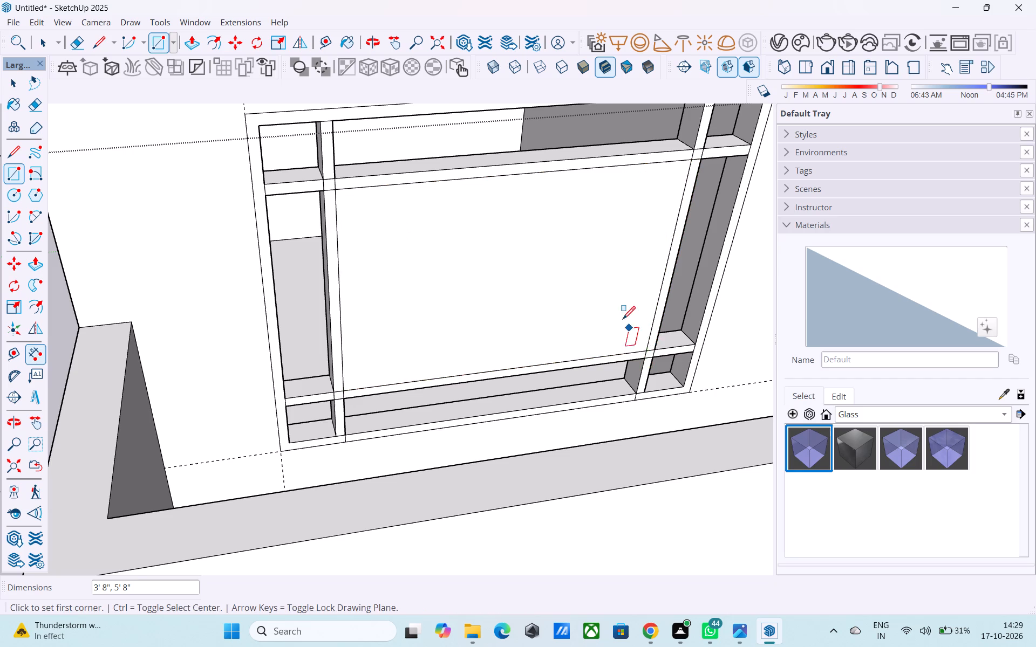
Draw a 10" by 10" pane rectangle in the window's top corner opening nearest the house's outer corner.
middle_drag(620, 318, 523, 335)
scroll(341, 288, down, 2)
middle_drag(341, 288, 395, 311)
scroll(298, 295, up, 2)
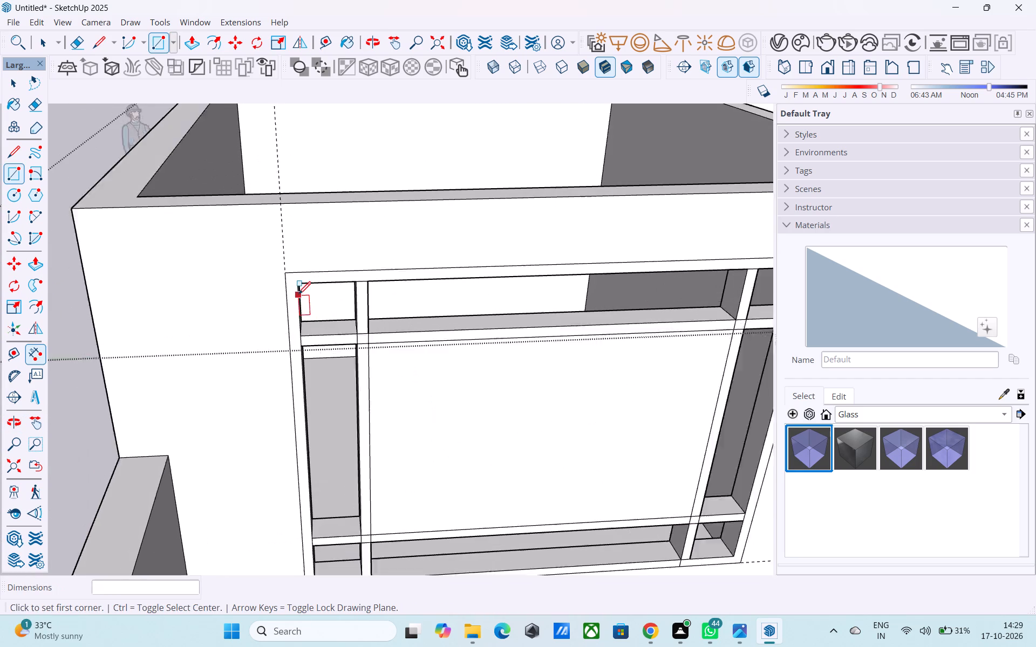
scroll(298, 295, up, 2)
click(299, 281)
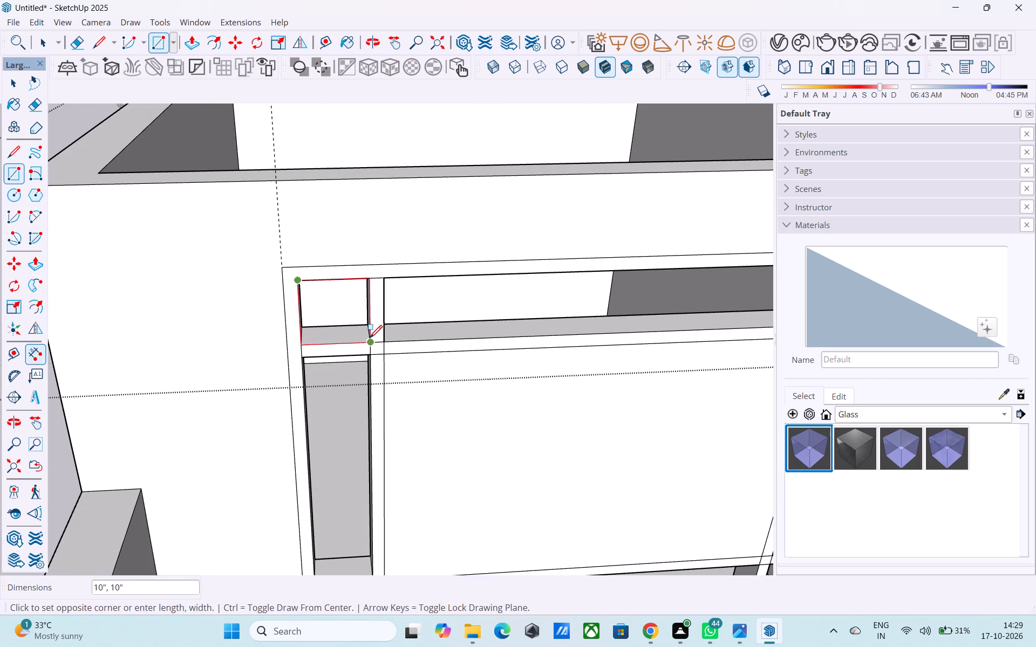
click(370, 339)
Close the rest of the window's top row with a 5' 8" by 10" rectangle and a 10" by 10" corner rectangle.
click(380, 278)
scroll(559, 325, up, 1)
middle_drag(558, 325, 548, 323)
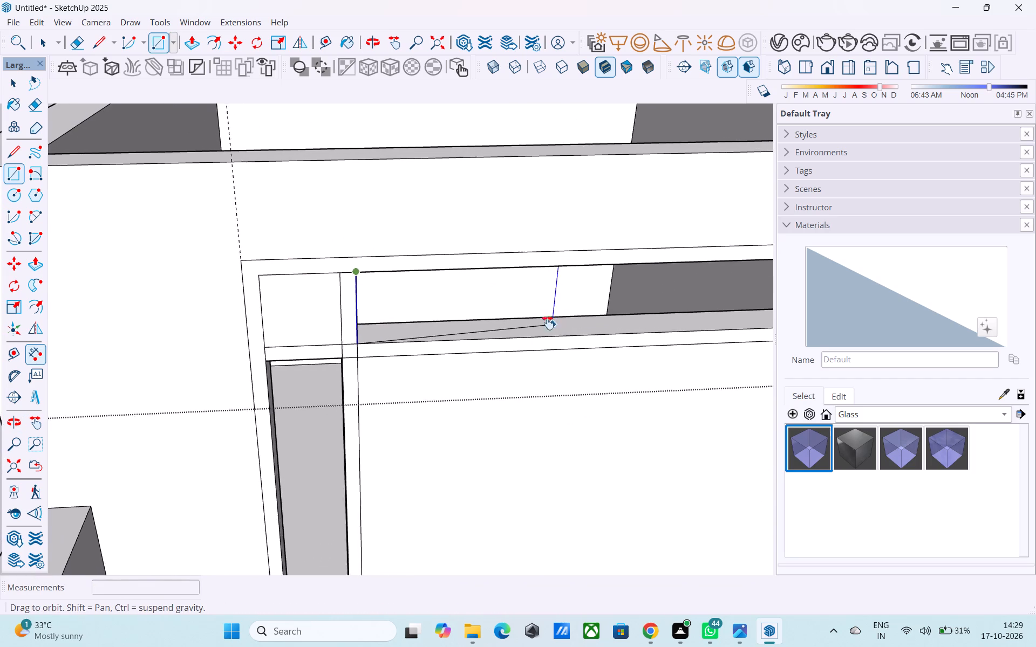
middle_drag(548, 323, 462, 321)
scroll(461, 319, down, 4)
shift+middle_drag(590, 326, 563, 321)
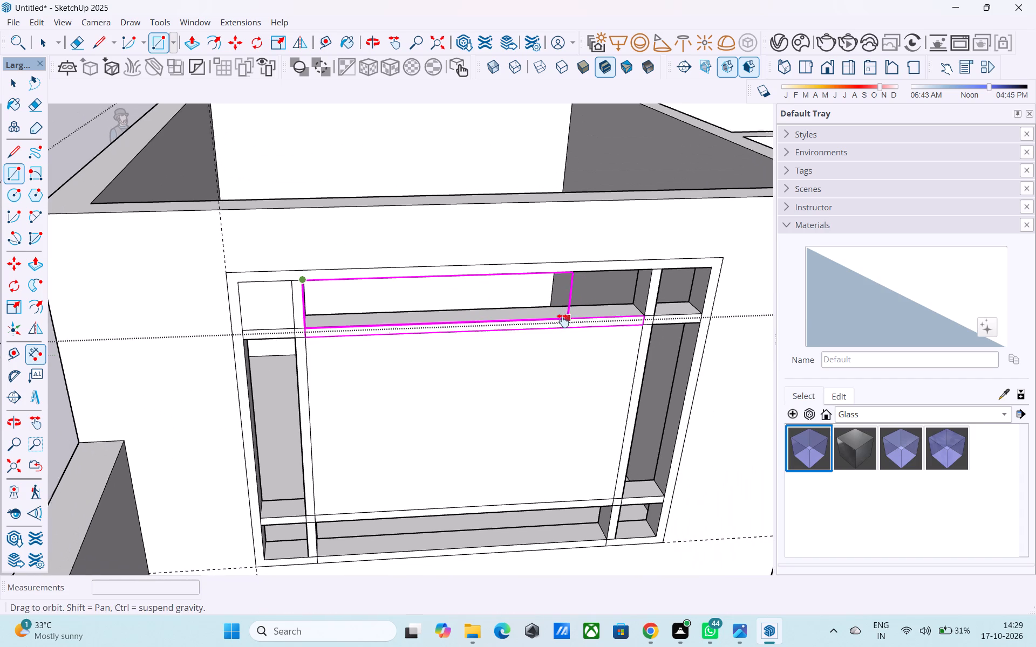
shift+middle_drag(563, 321, 558, 321)
click(631, 315)
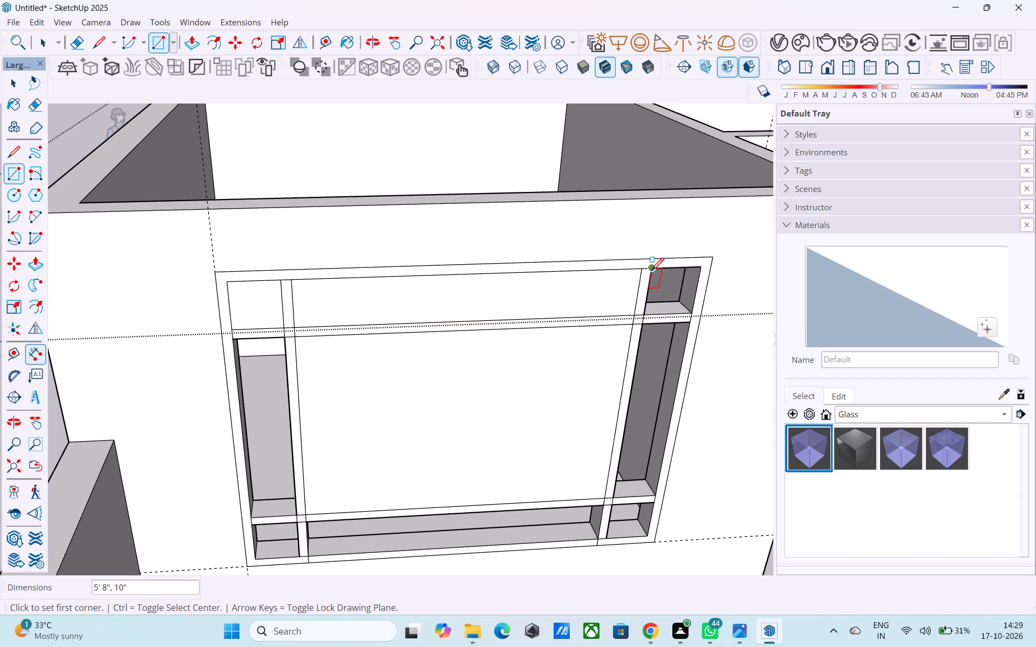
click(651, 272)
click(689, 312)
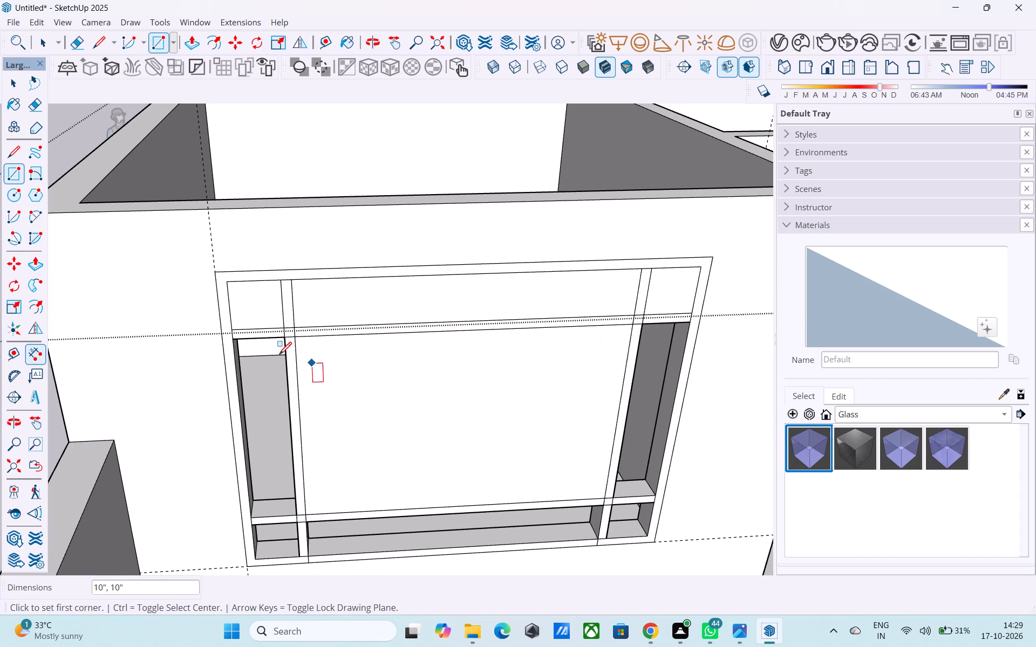
Close the two tall side openings of the window with pane rectangles 3' 8" by 10".
click(235, 339)
middle_drag(270, 399, 335, 292)
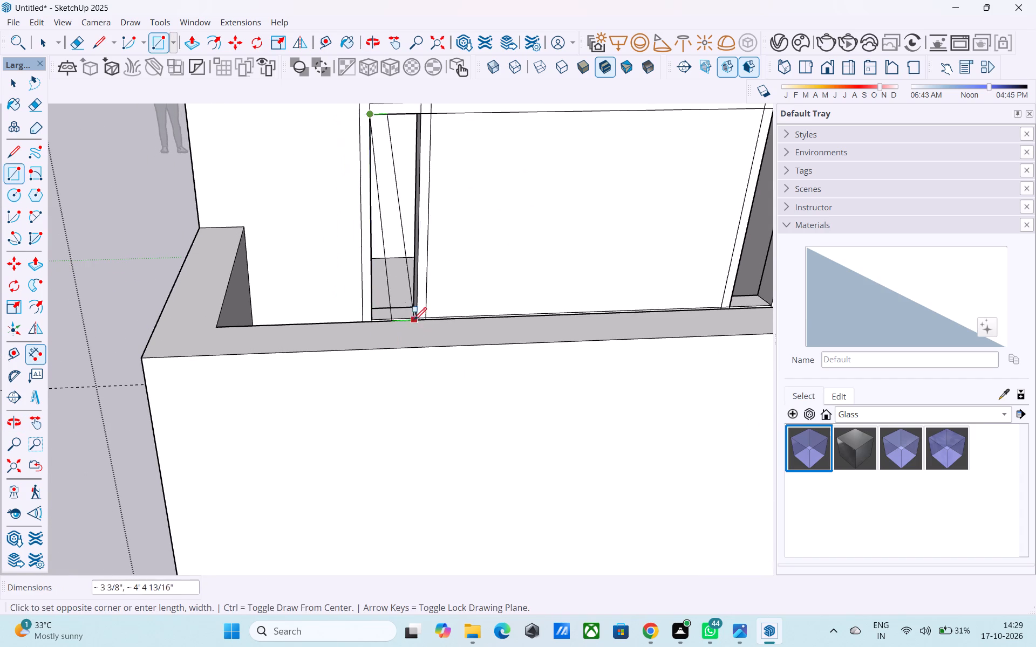
scroll(412, 319, up, 1)
middle_drag(412, 319, 420, 335)
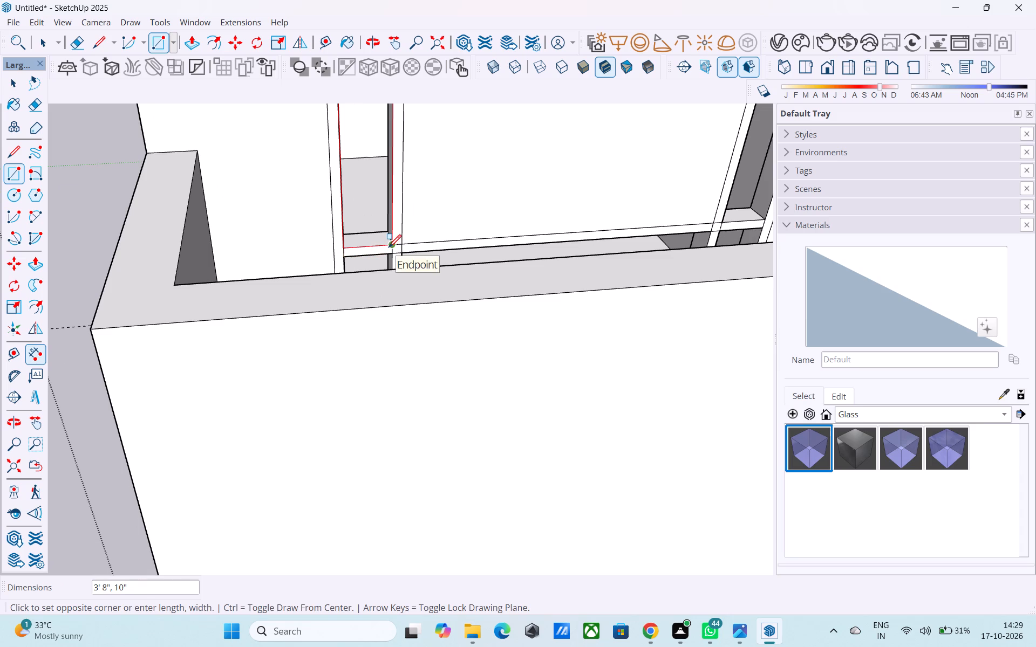
click(388, 249)
scroll(393, 247, down, 2)
middle_drag(393, 247, 371, 304)
scroll(370, 304, down, 3)
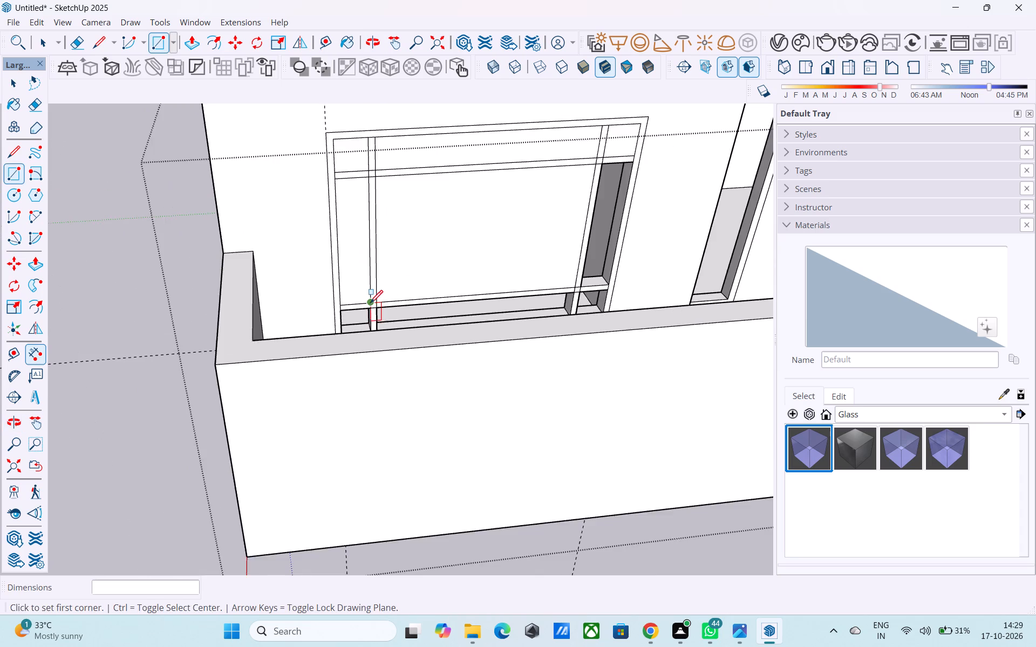
shift+middle_drag(424, 290, 301, 332)
scroll(472, 215, up, 4)
click(466, 207)
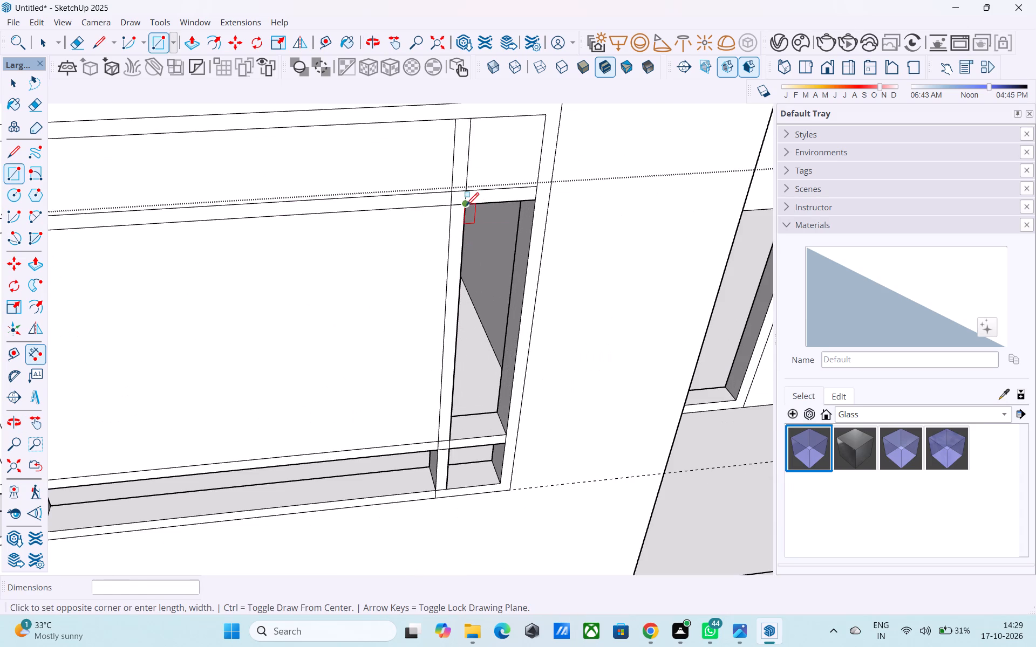
click(509, 432)
Close the window's two bottom corner openings with 10" by 10" pane rectangles.
scroll(516, 335, down, 3)
shift+middle_drag(515, 335, 534, 233)
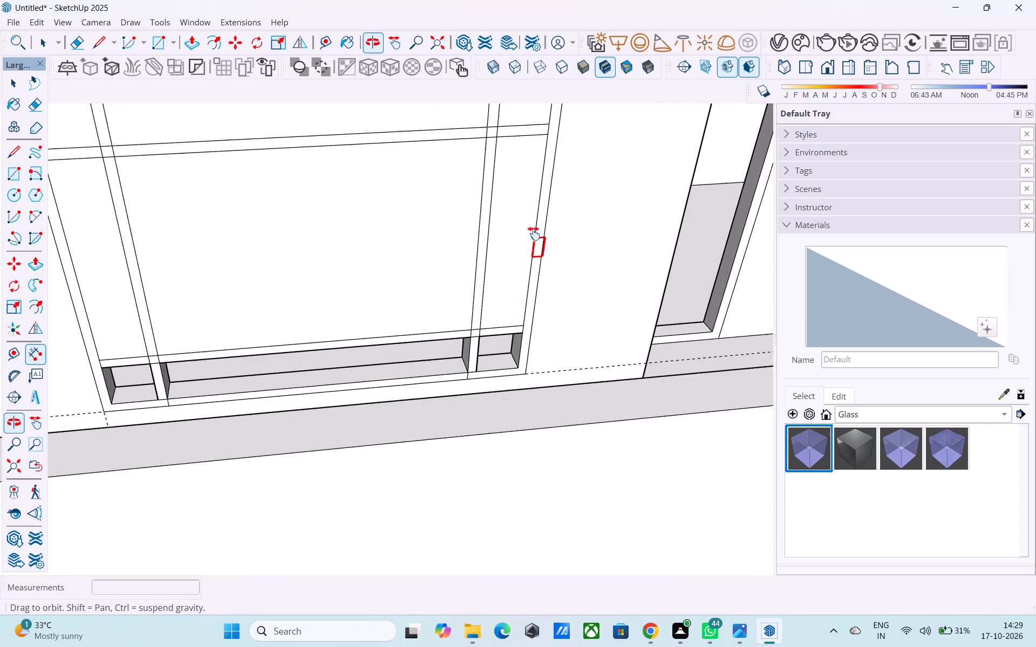
shift+middle_drag(534, 233, 530, 317)
scroll(469, 322, up, 8)
click(490, 300)
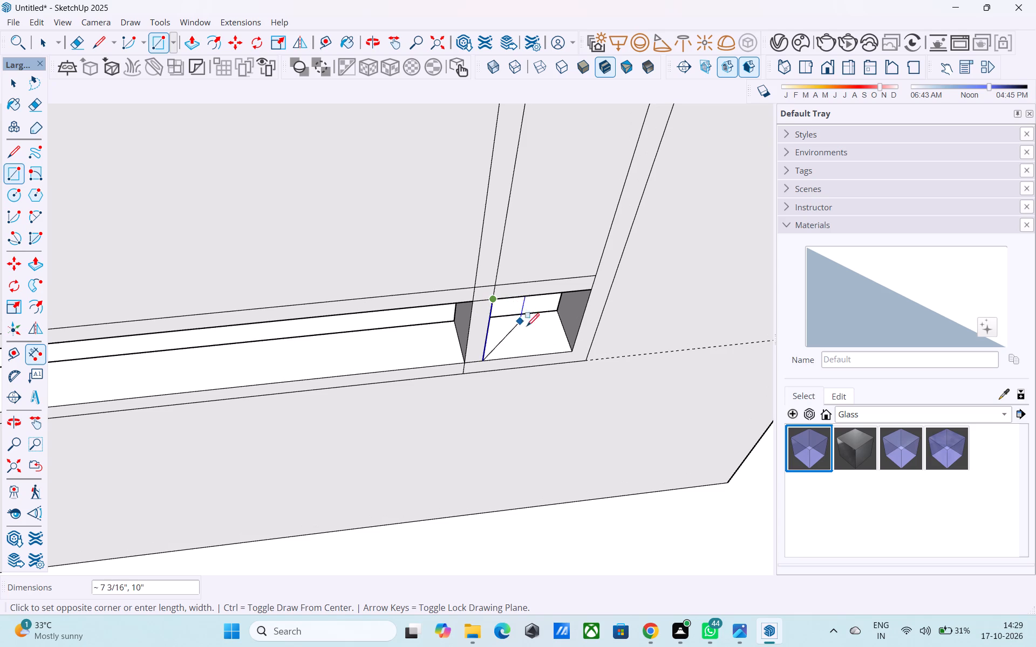
click(570, 350)
scroll(566, 333, down, 6)
middle_drag(241, 357, 404, 299)
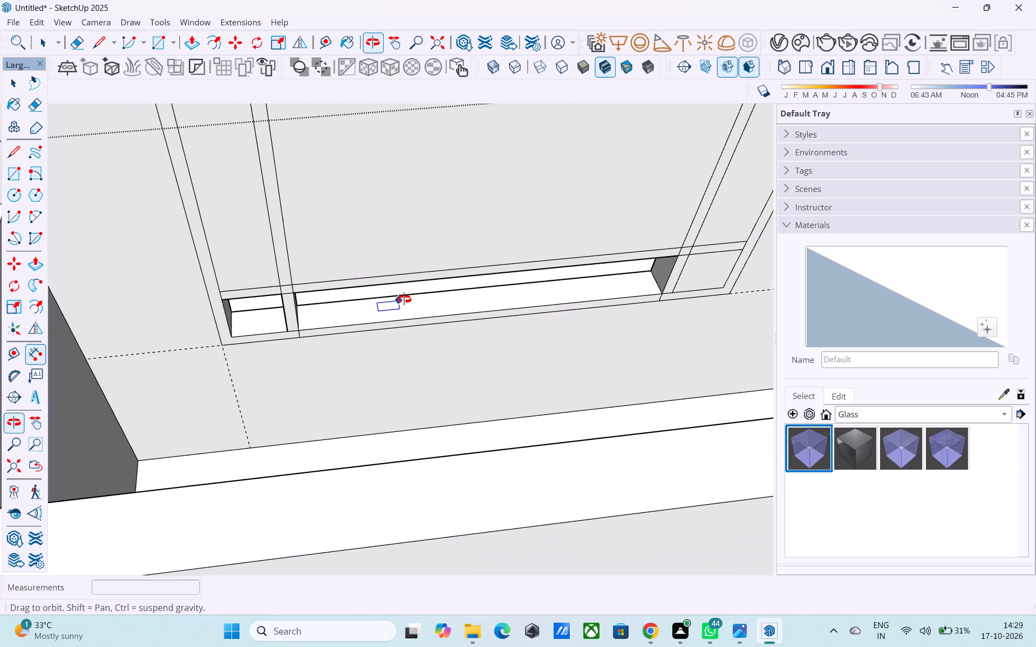
middle_drag(404, 299, 426, 294)
scroll(256, 313, up, 4)
click(193, 299)
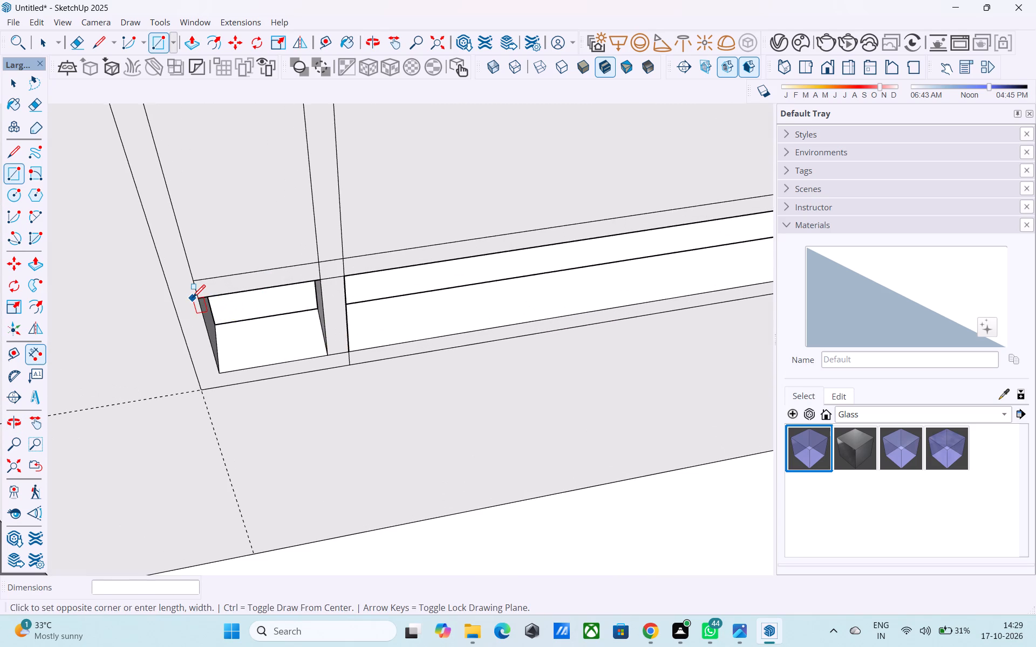
key(r)
click(201, 294)
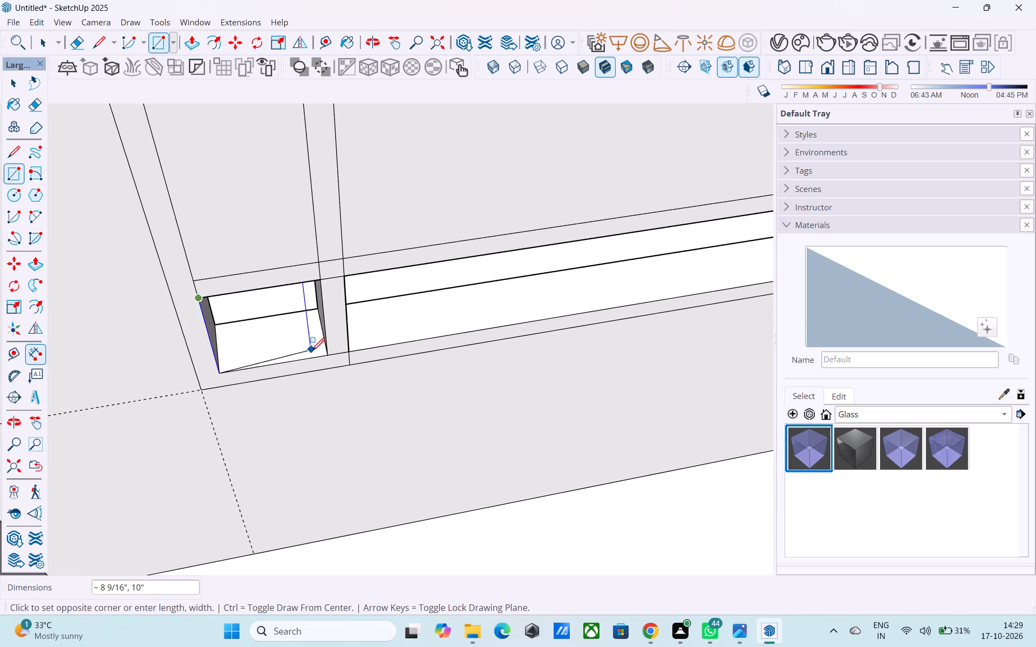
click(326, 353)
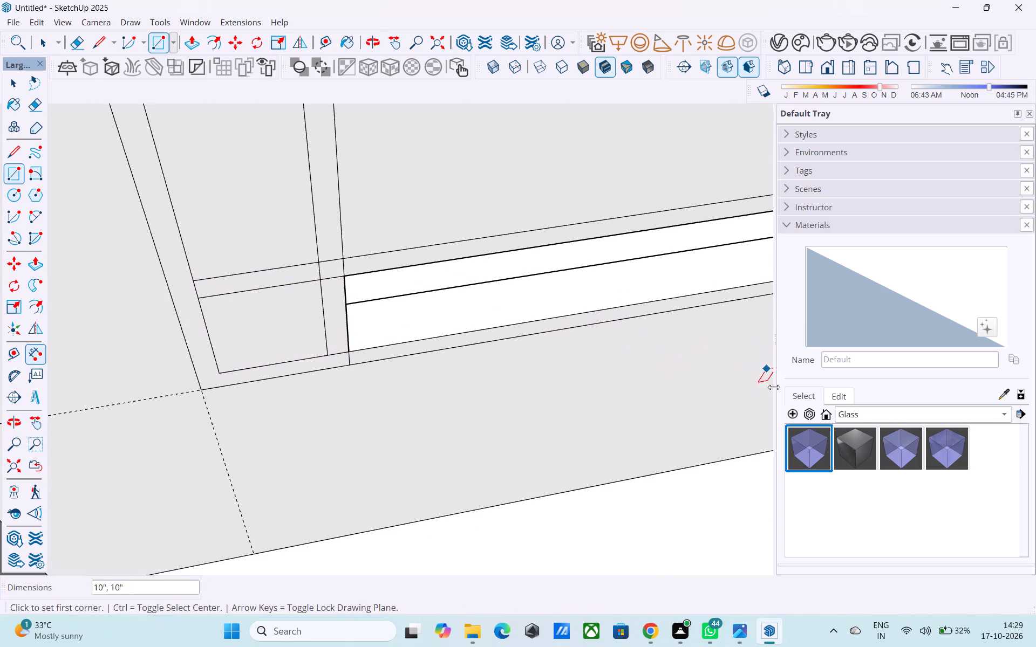
Paint the central pane and the side and bottom corner panes nearest the house's outer corner with Glass_Basic_01.
click(809, 451)
click(253, 218)
click(264, 313)
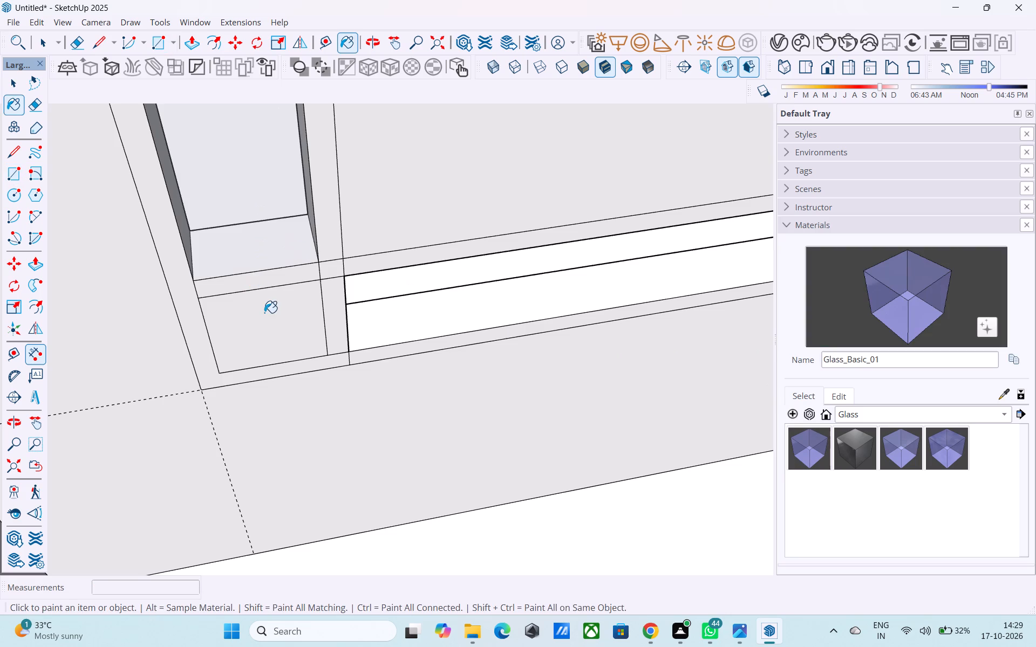
click(376, 191)
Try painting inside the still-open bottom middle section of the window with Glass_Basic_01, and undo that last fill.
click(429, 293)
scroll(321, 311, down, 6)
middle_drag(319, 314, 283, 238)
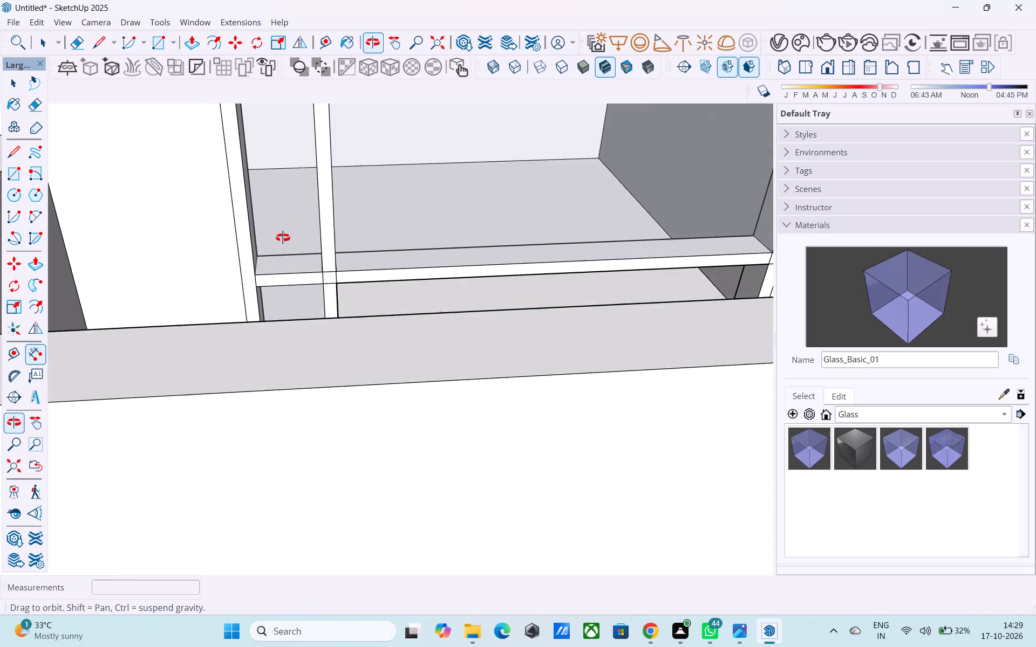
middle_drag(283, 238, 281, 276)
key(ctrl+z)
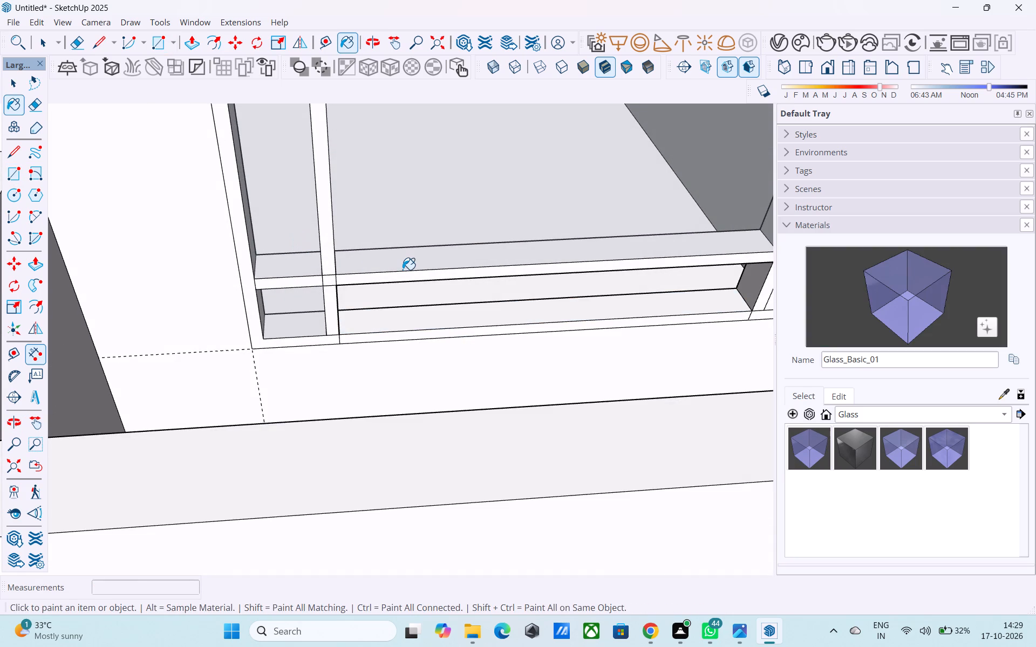
Paint the three top-row panes and the side and bottom corner panes nearest the door with Glass_Basic_01.
scroll(398, 271, down, 9)
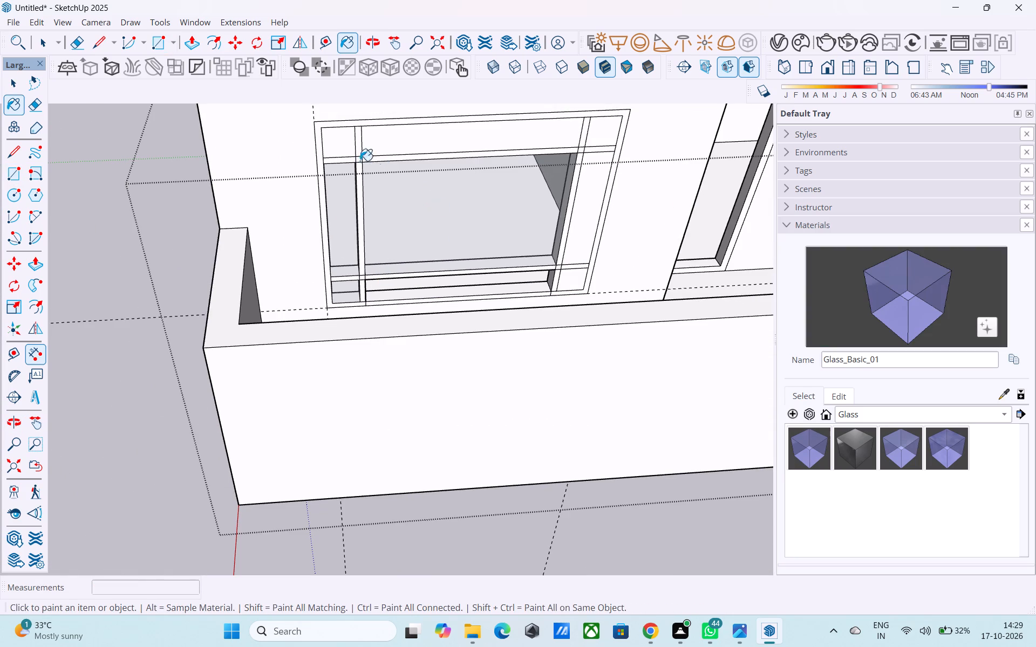
click(338, 152)
click(410, 140)
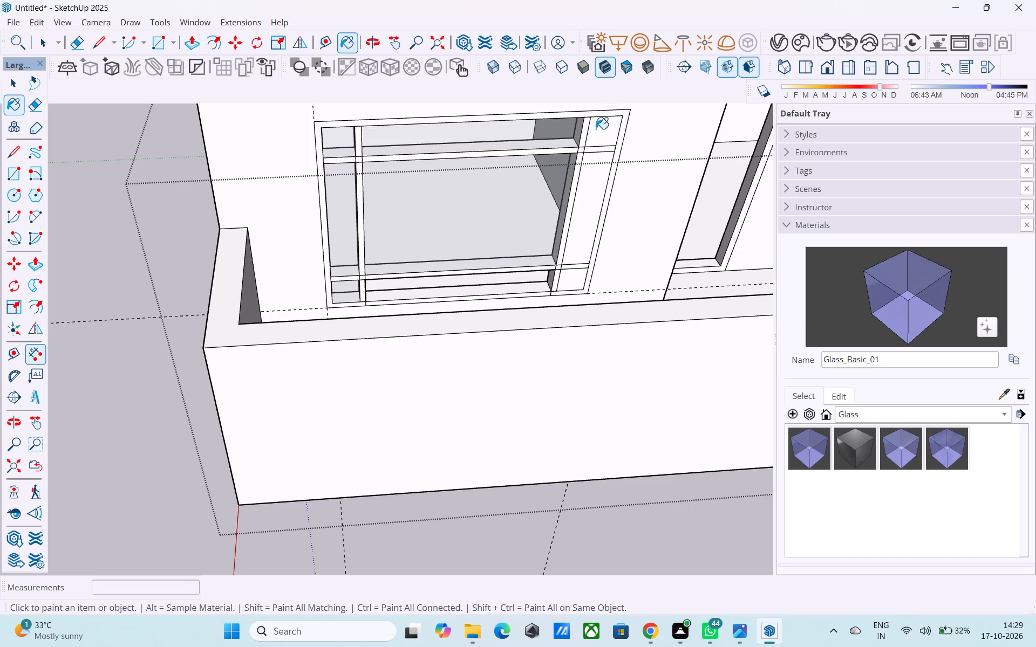
click(596, 129)
click(595, 175)
click(573, 281)
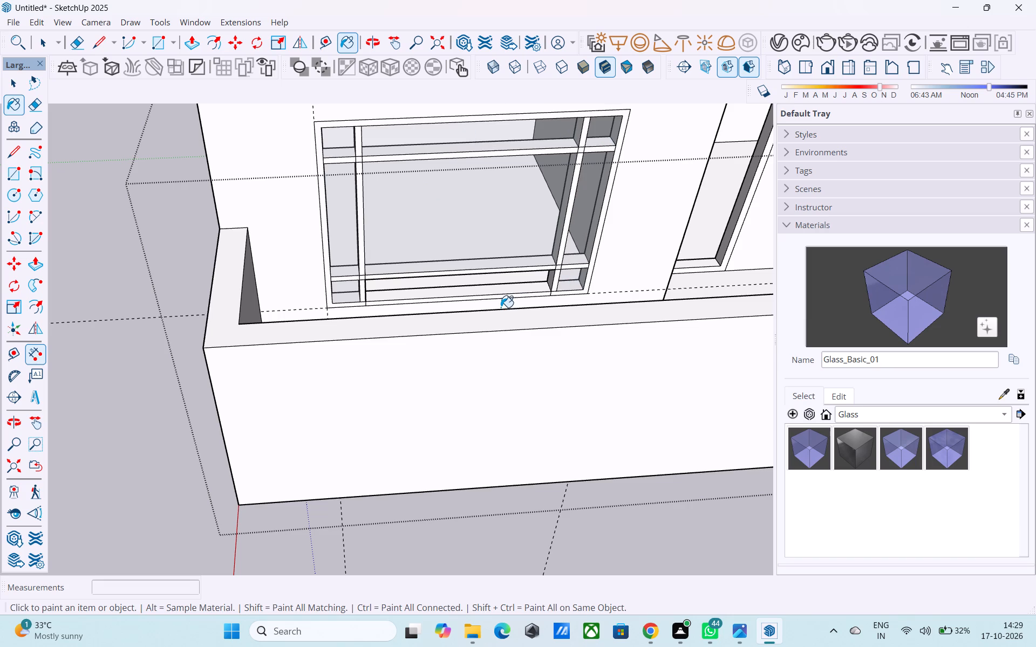
Examine the glazed window and the adjoining walls from several angles and distances.
scroll(516, 333, down, 2)
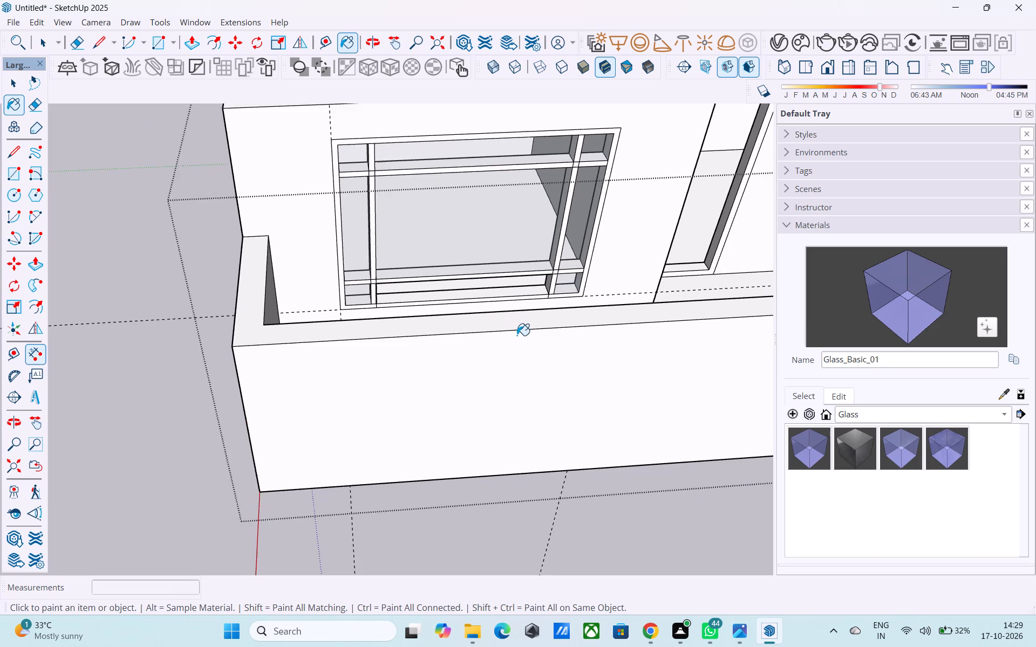
scroll(517, 335, down, 8)
middle_drag(519, 359, 563, 291)
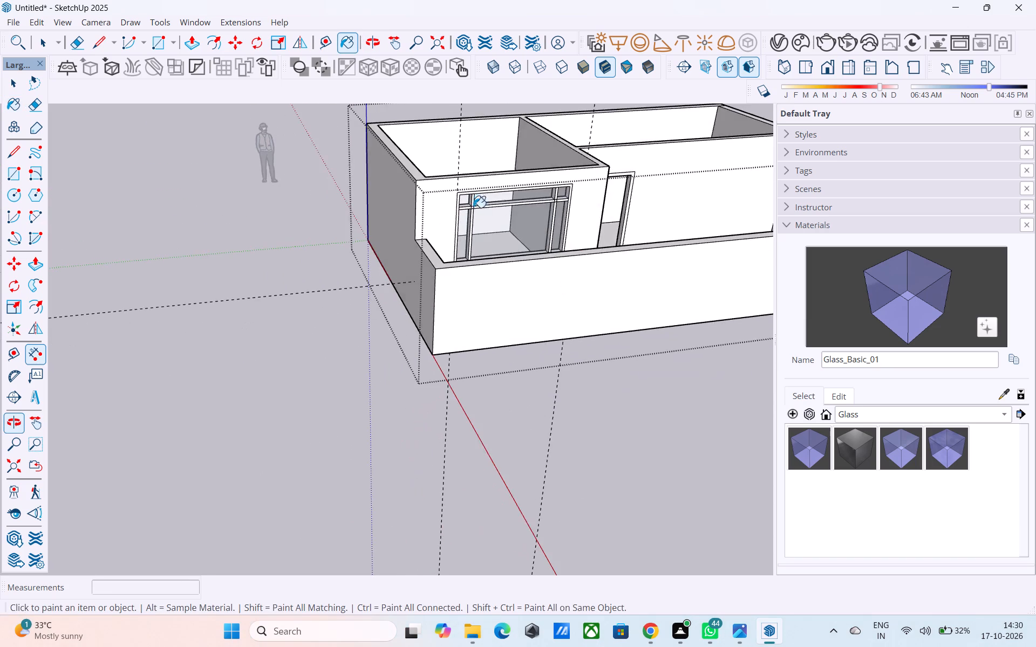
scroll(473, 204, up, 11)
scroll(324, 382, down, 5)
middle_drag(328, 380, 414, 473)
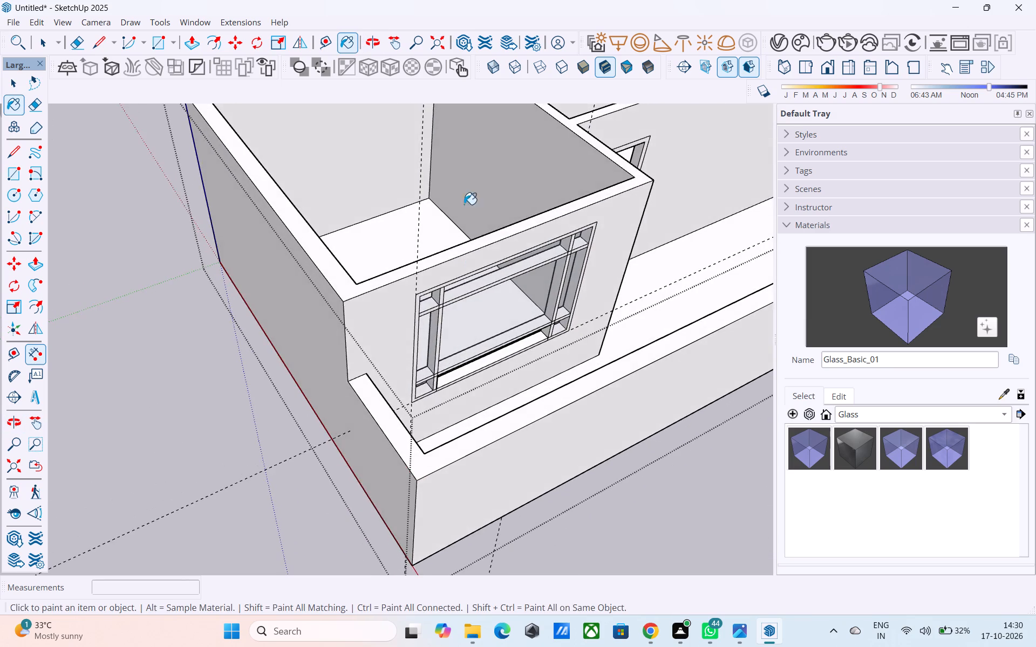
scroll(464, 204, down, 6)
scroll(562, 408, down, 4)
scroll(492, 197, up, 6)
middle_drag(482, 238, 486, 119)
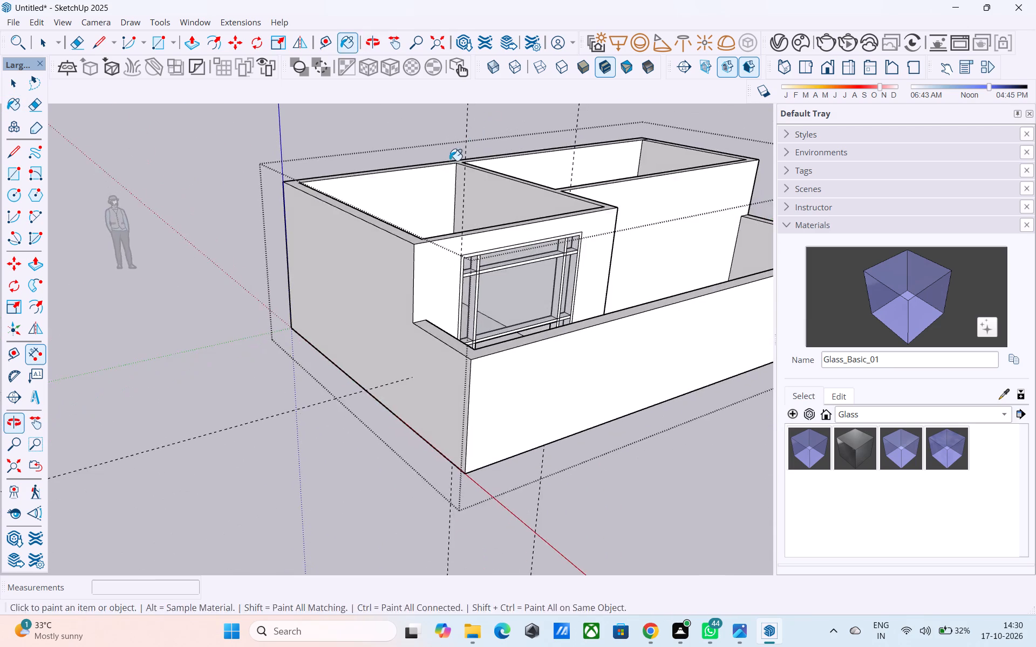
middle_drag(445, 161, 312, 126)
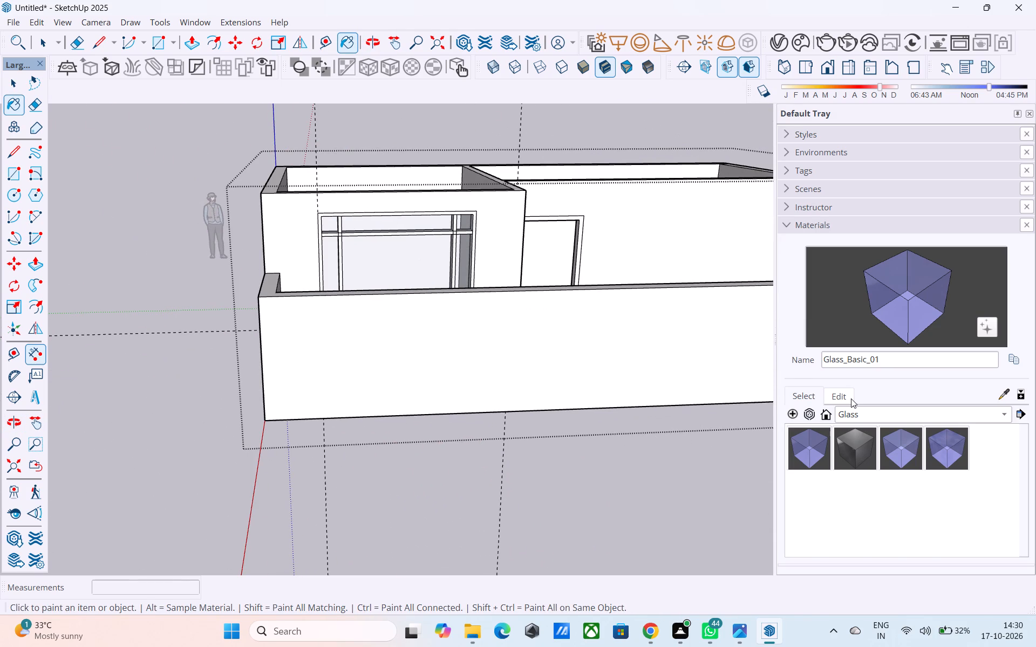
Edit the Glass_Basic_01 material's colour, trying several hues and brightness levels before settling on a light green tint.
click(851, 398)
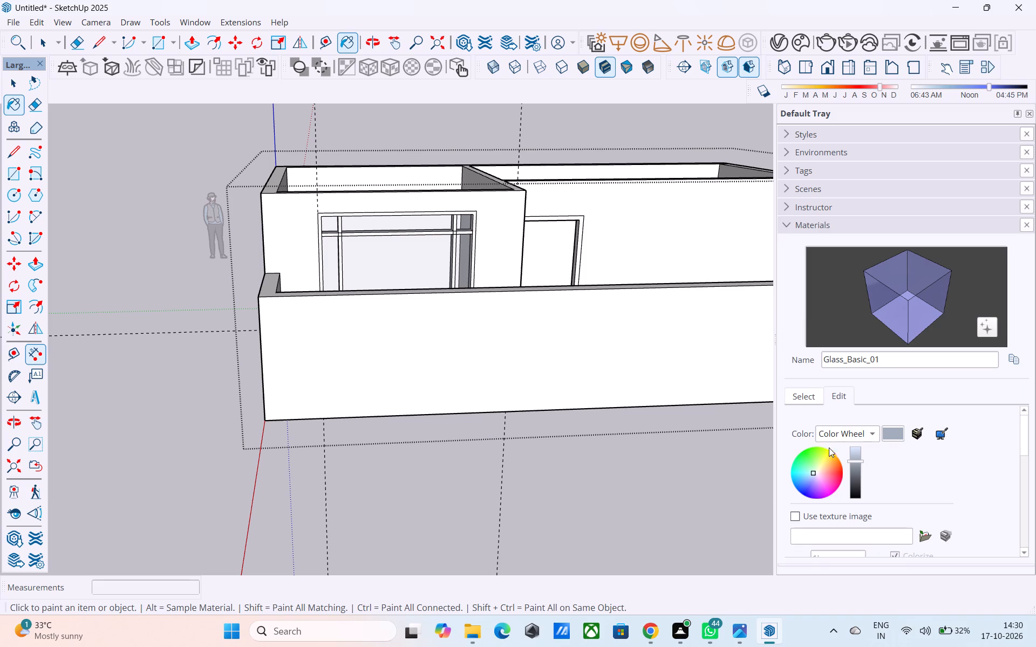
click(818, 460)
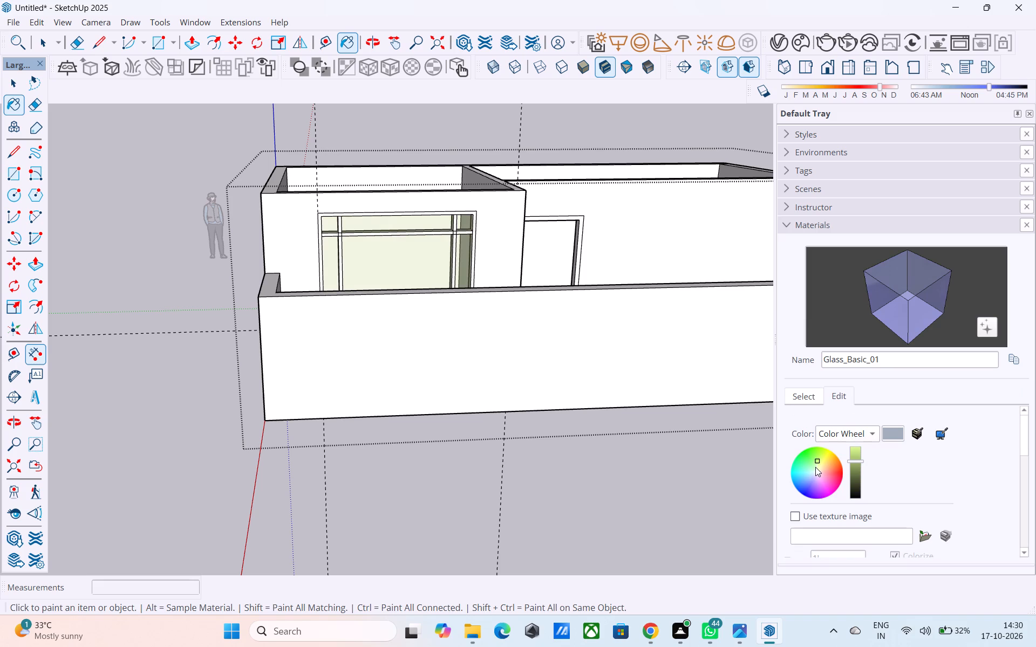
click(815, 467)
click(817, 463)
drag(853, 461, 857, 478)
drag(857, 478, 836, 528)
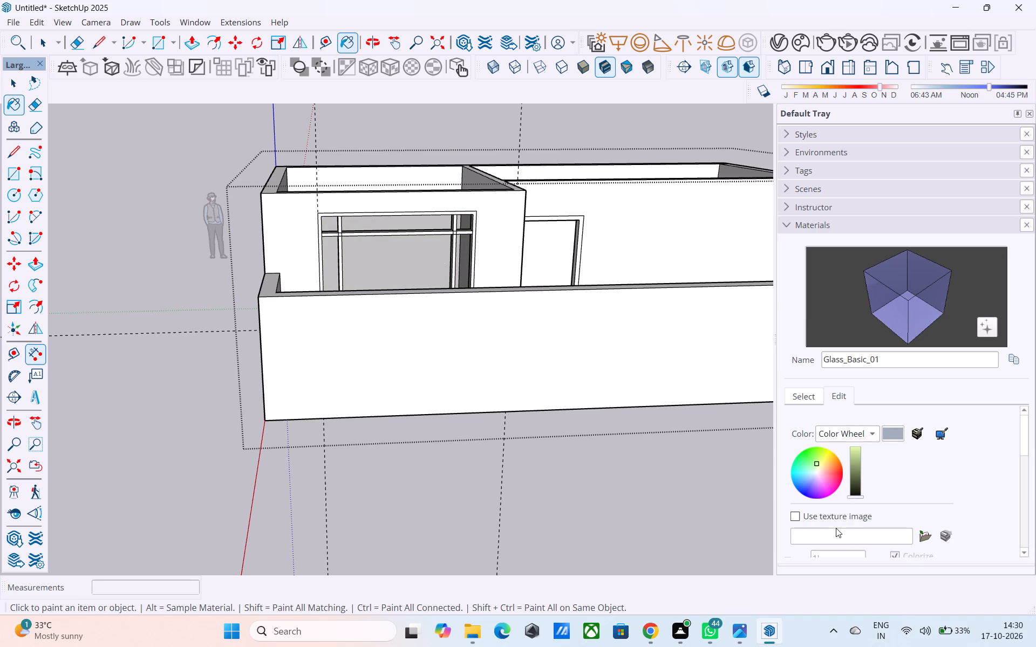
drag(836, 528, 883, 410)
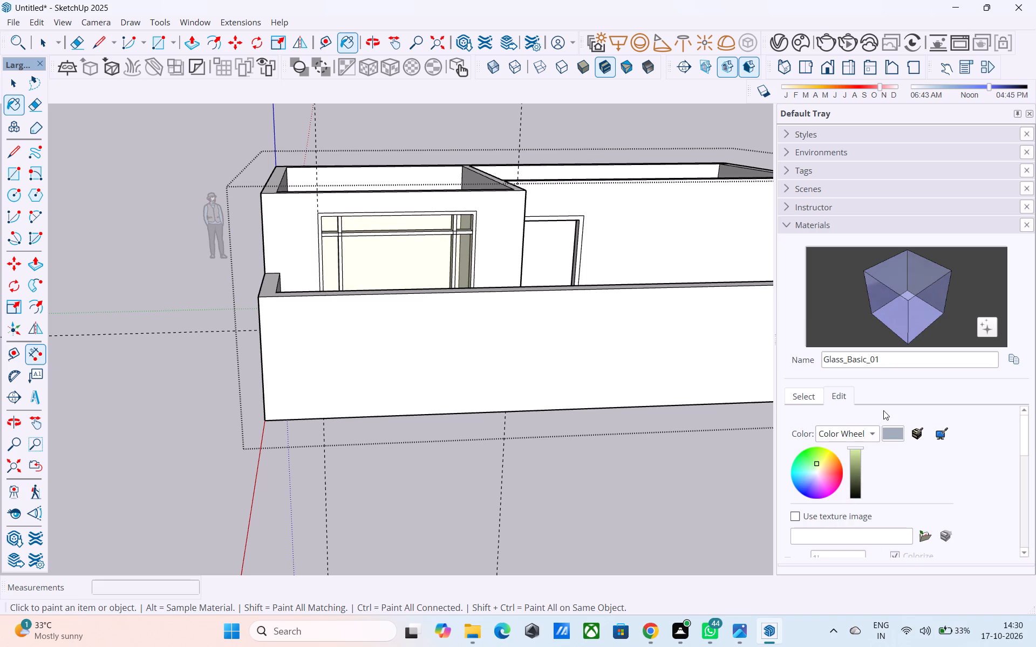
drag(883, 410, 874, 466)
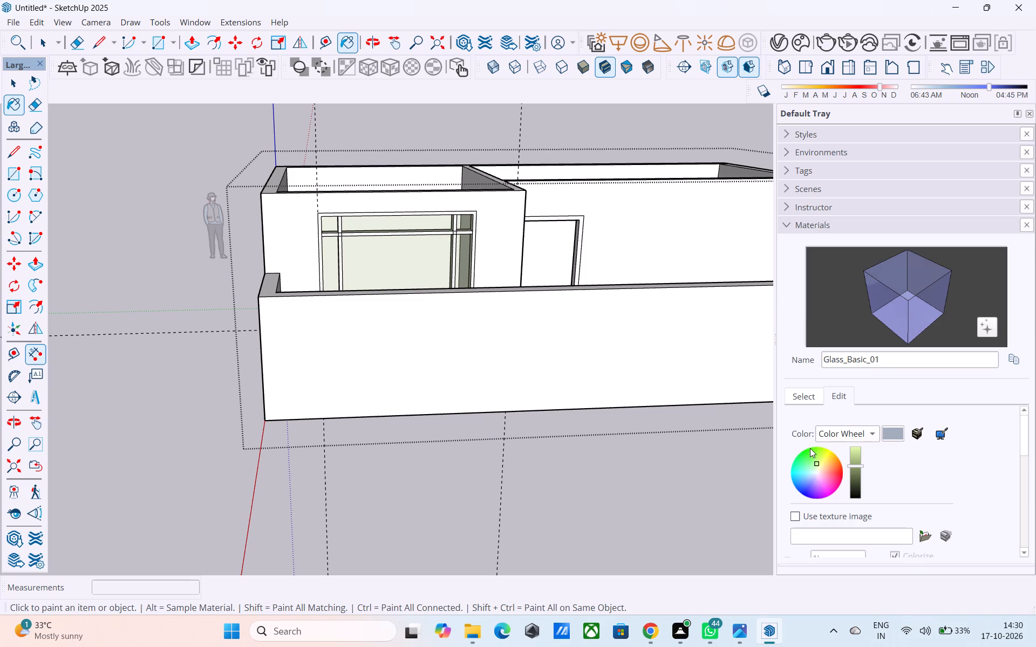
click(811, 451)
drag(852, 464, 855, 501)
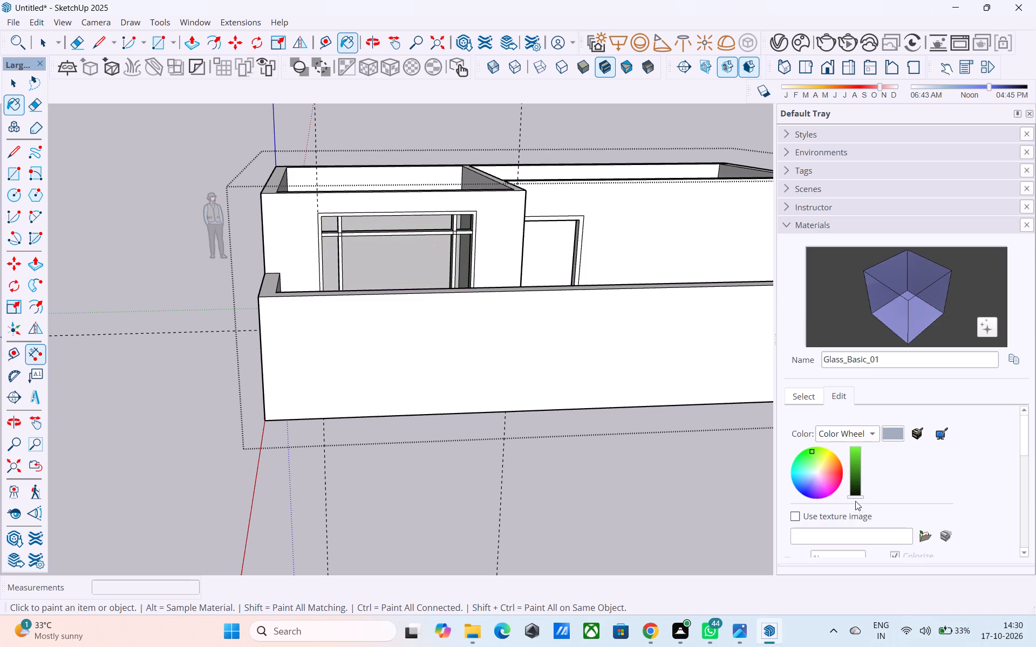
drag(855, 501, 861, 462)
Draw a 5' 8" by 10" rectangle closing the open bottom middle section of the divided window.
scroll(643, 449, down, 7)
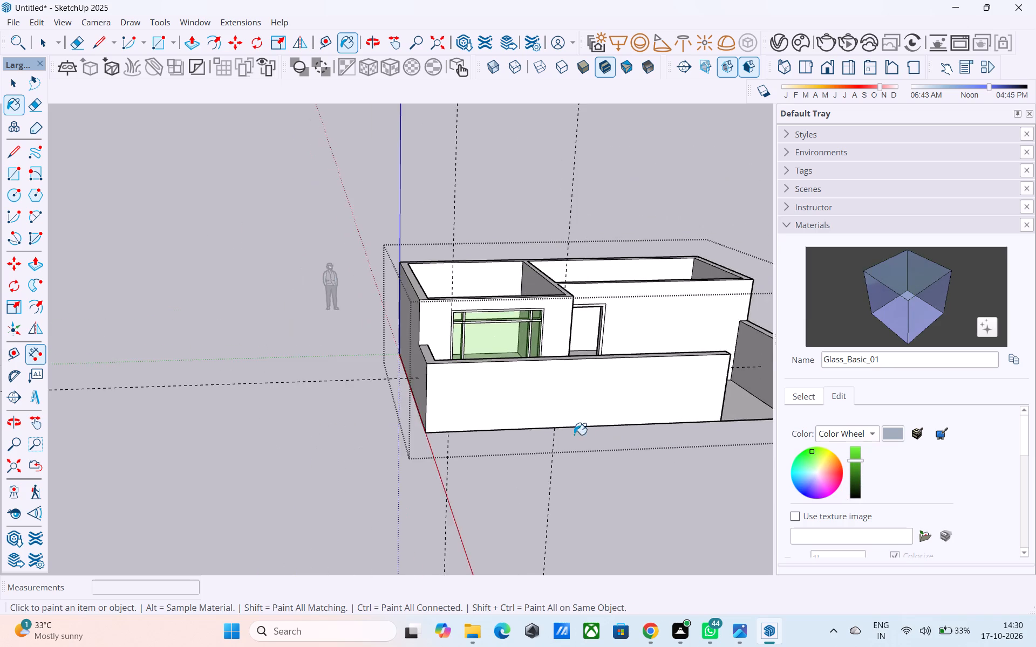
middle_drag(554, 433, 617, 507)
scroll(554, 433, up, 1)
scroll(326, 485, down, 5)
scroll(490, 348, up, 10)
middle_drag(473, 428, 473, 425)
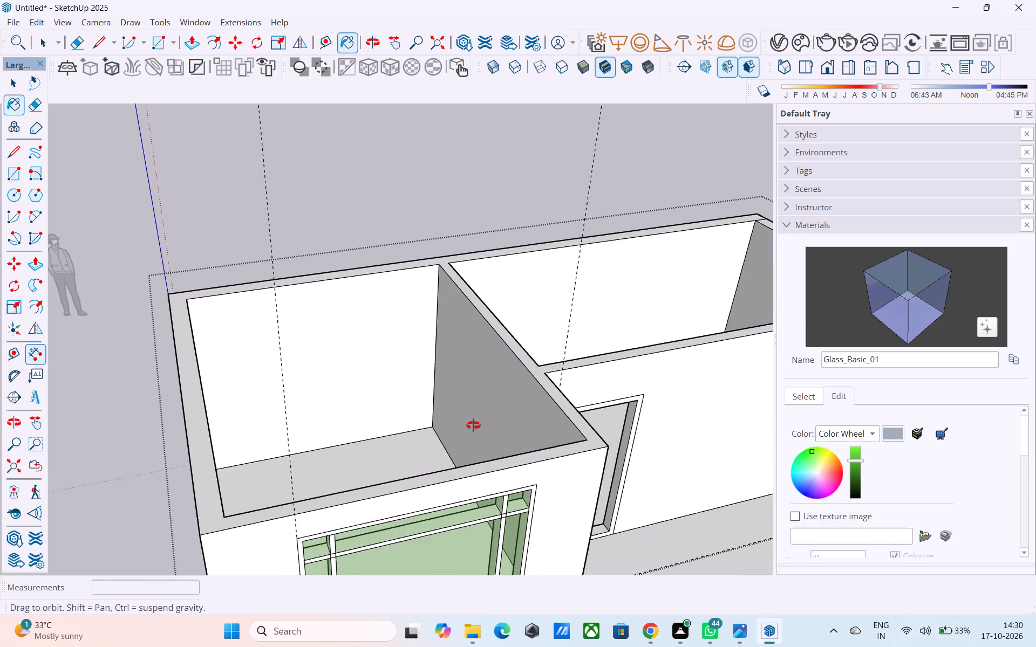
middle_drag(473, 425, 516, 381)
scroll(514, 442, down, 4)
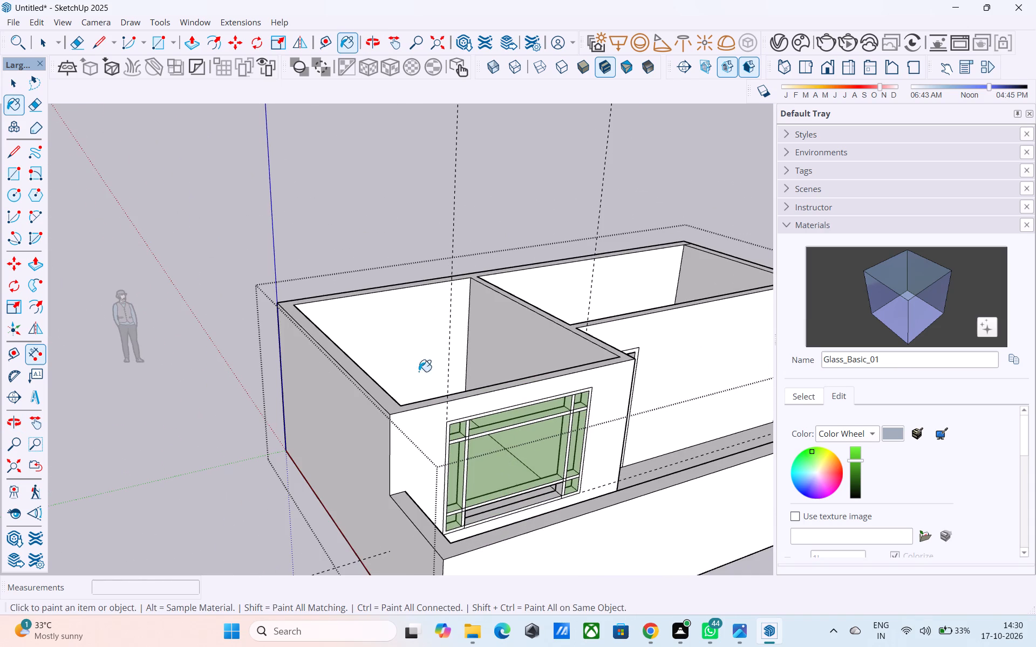
key(r)
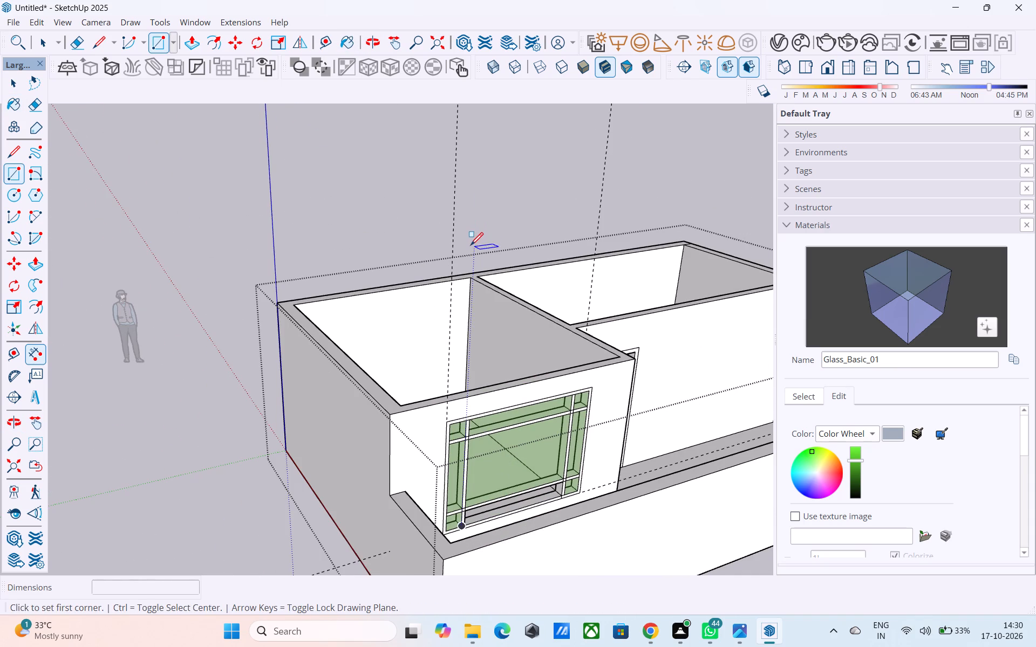
shift+middle_drag(471, 246, 442, 169)
scroll(492, 352, up, 1)
middle_drag(449, 380, 527, 418)
scroll(552, 414, up, 5)
middle_drag(632, 430, 191, 333)
scroll(268, 278, down, 6)
middle_drag(267, 384, 238, 432)
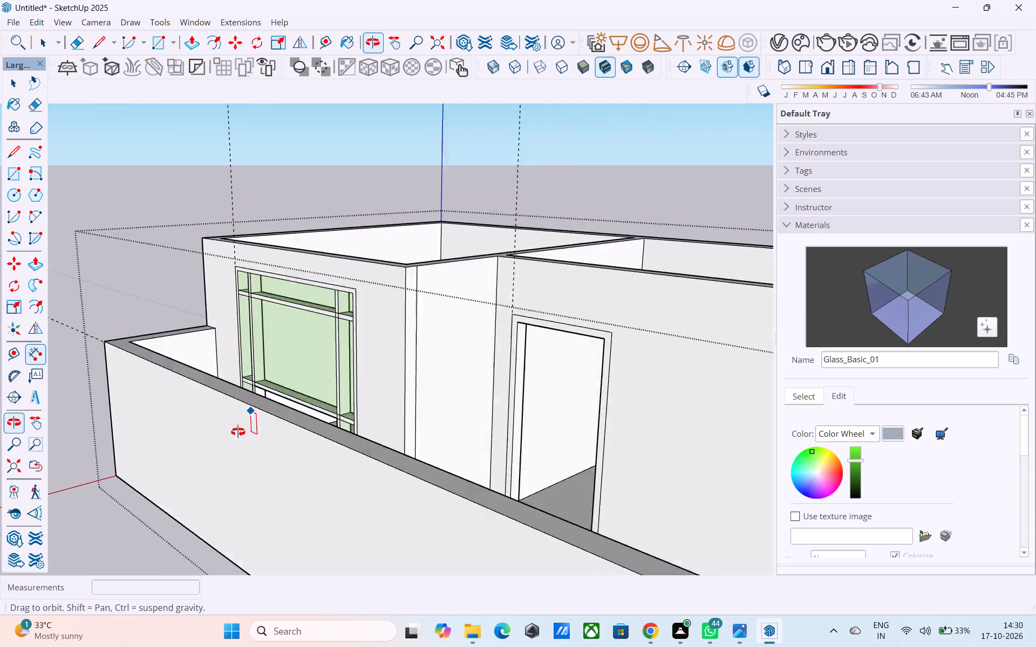
middle_drag(238, 432, 232, 447)
scroll(247, 425, up, 18)
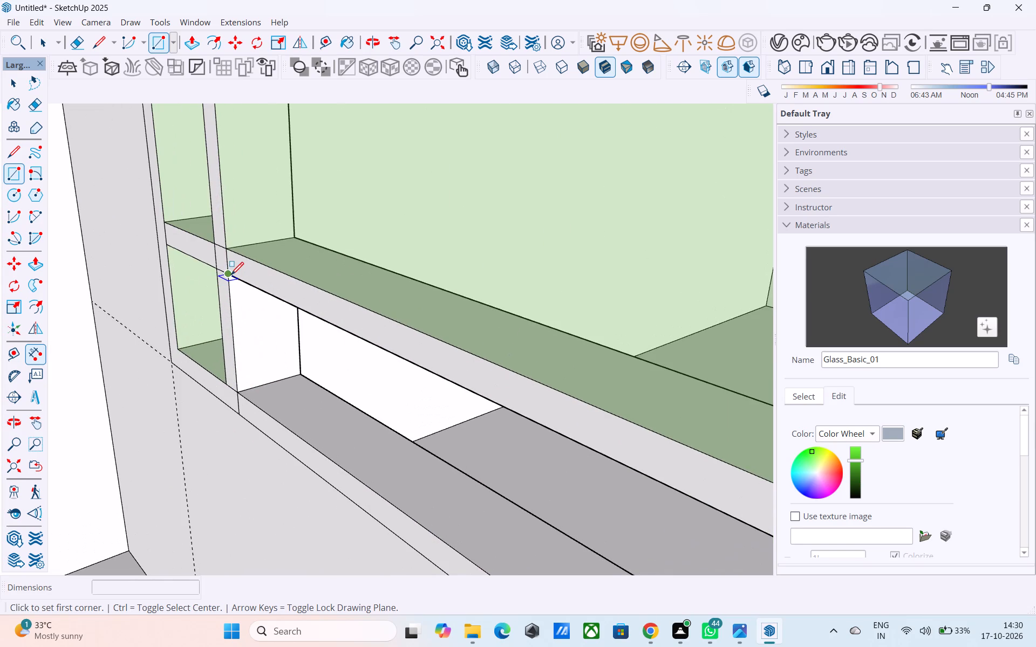
click(231, 276)
scroll(241, 292, down, 5)
scroll(254, 340, down, 9)
middle_drag(279, 375, 334, 410)
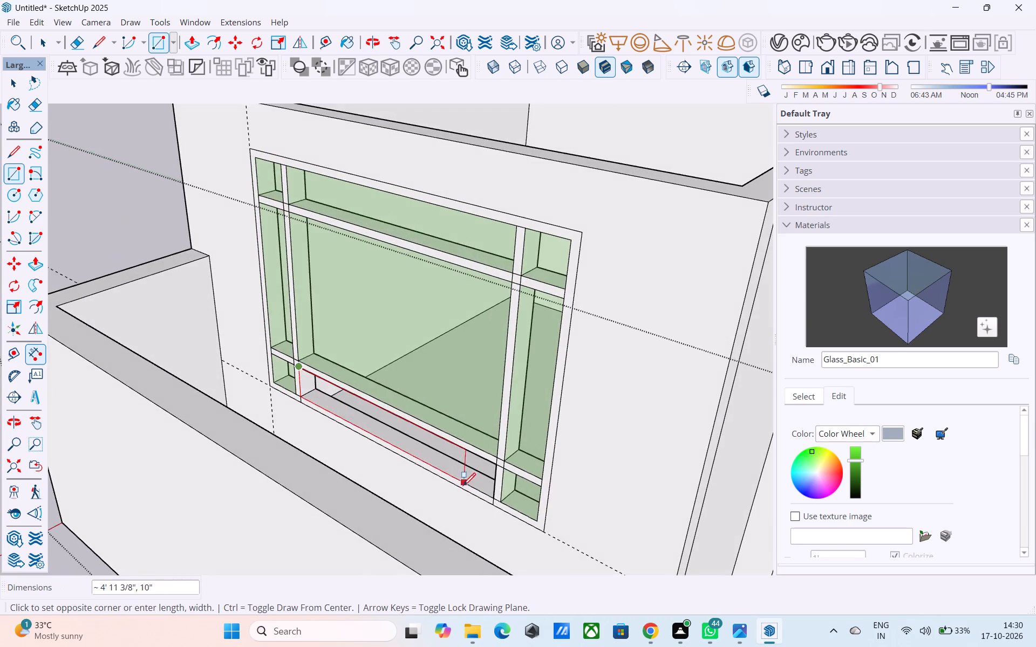
scroll(465, 486, up, 9)
click(522, 514)
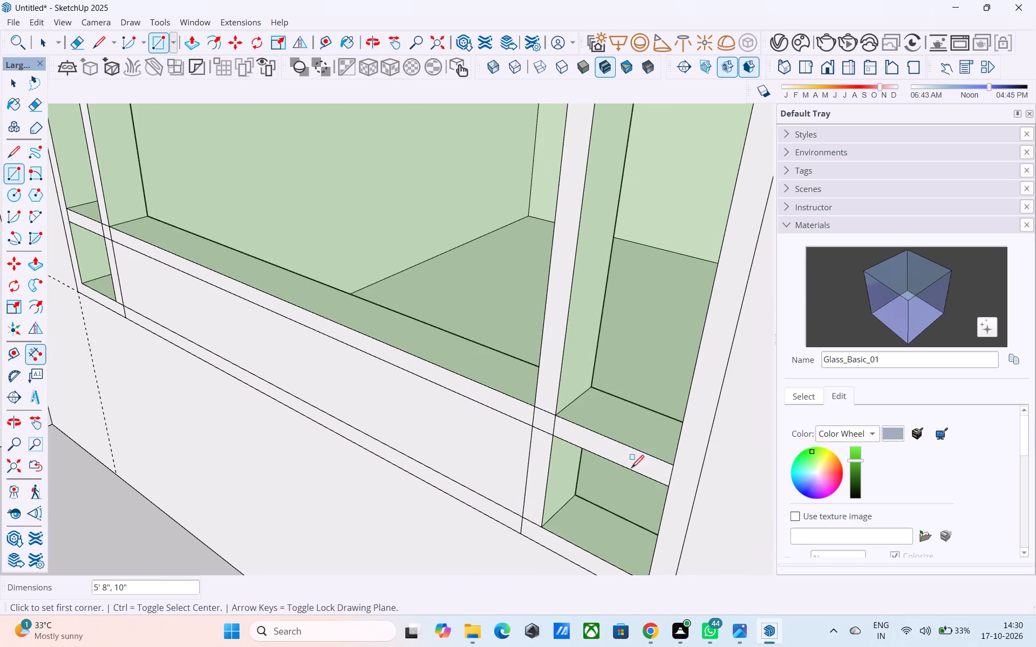
Paint the new bottom middle pane with Glass_Basic_01.
click(903, 291)
click(479, 421)
Erase the leftover edges where the vertical bar nearest the door meets the bottom frame and crosses the lower horizontal bar.
scroll(442, 452, down, 4)
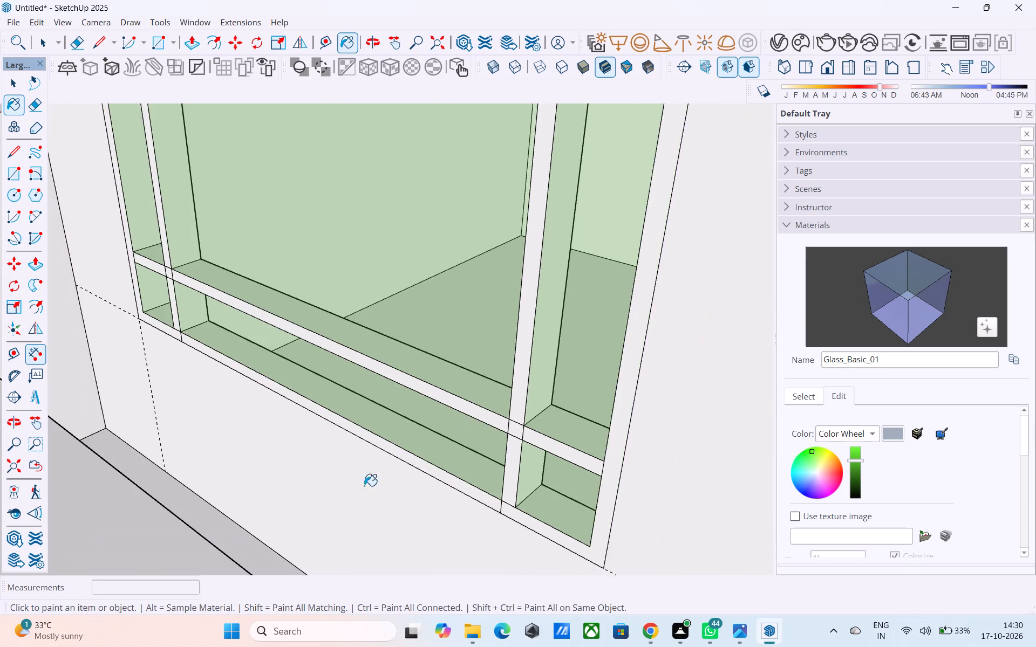
middle_drag(363, 486, 421, 487)
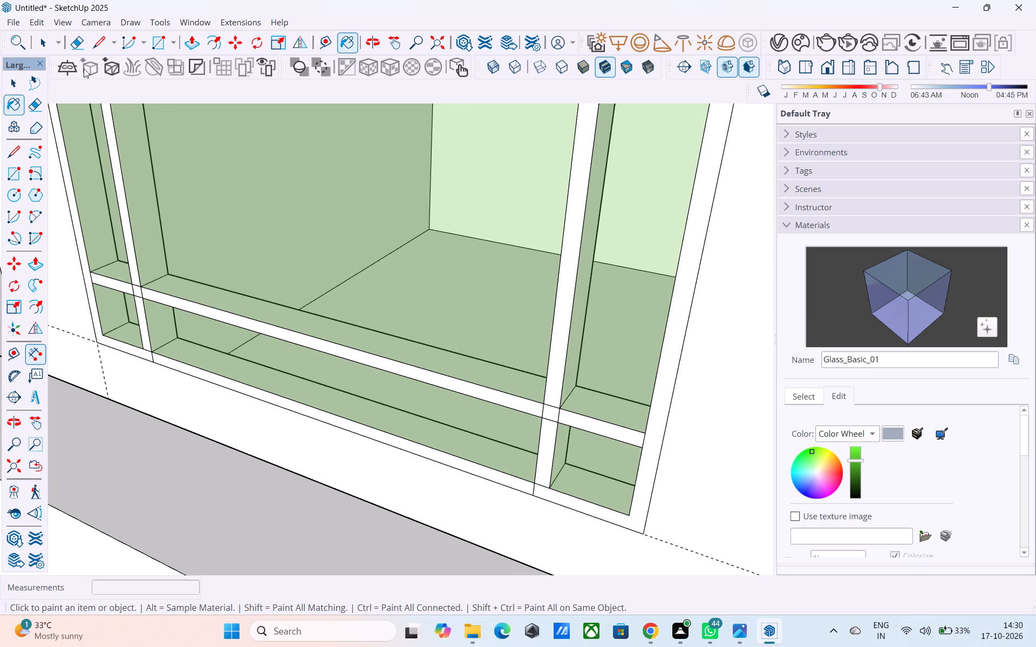
click(76, 43)
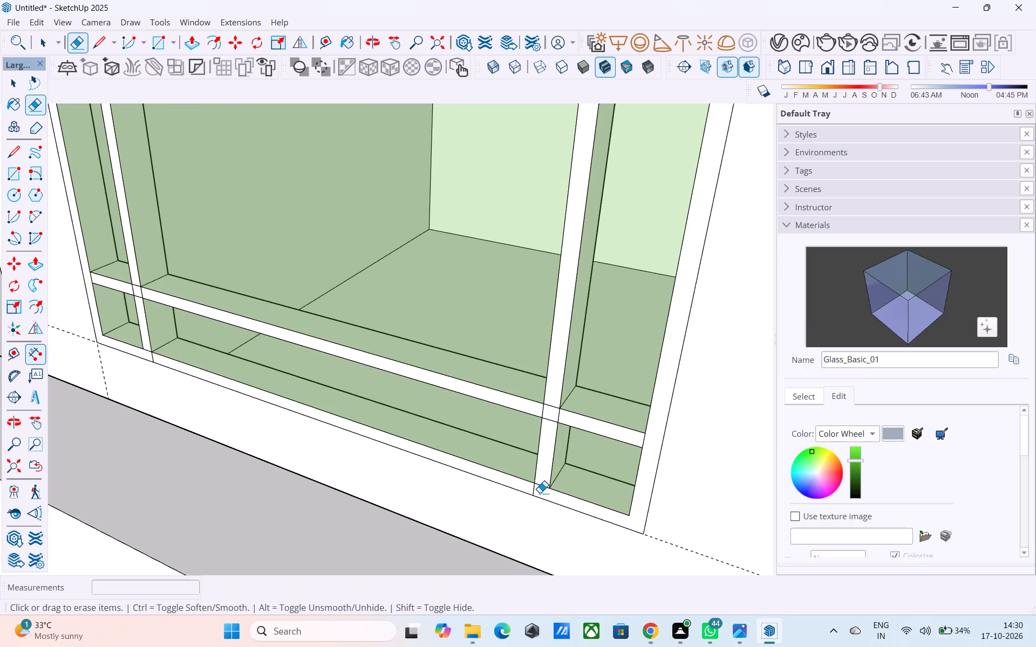
scroll(540, 493, up, 7)
drag(534, 492, 527, 486)
drag(573, 300, 571, 312)
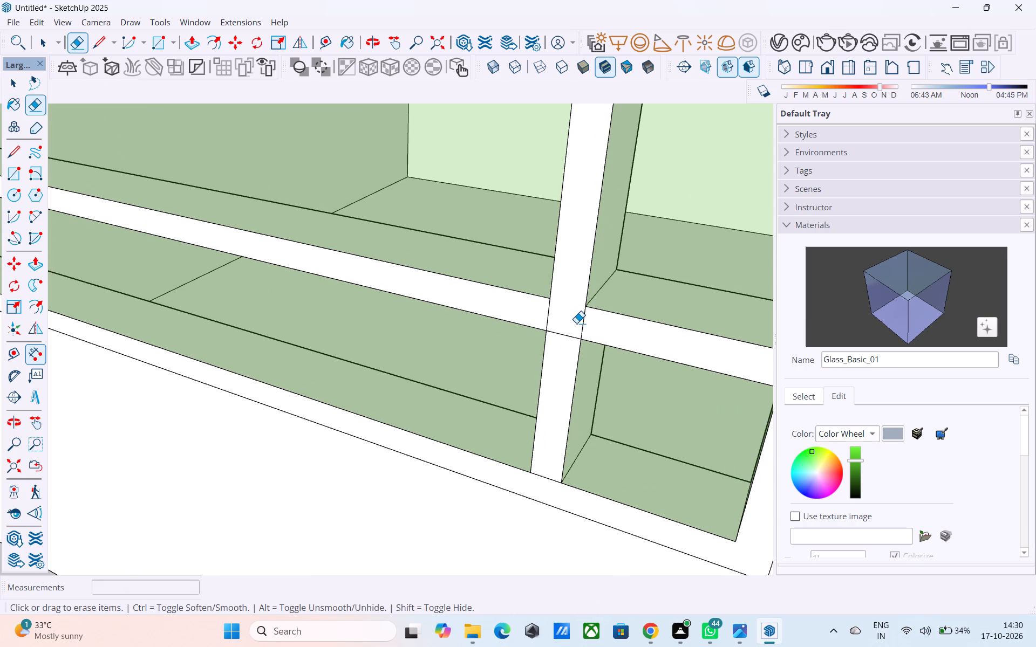
drag(578, 323, 596, 323)
drag(562, 336, 564, 348)
drag(557, 325, 540, 323)
Erase the leftover edges where the vertical bar nearest the house's outer corner meets the bottom frame and crosses the lower horizontal bar.
scroll(590, 333, down, 20)
scroll(590, 333, down, 4)
middle_drag(383, 405, 464, 500)
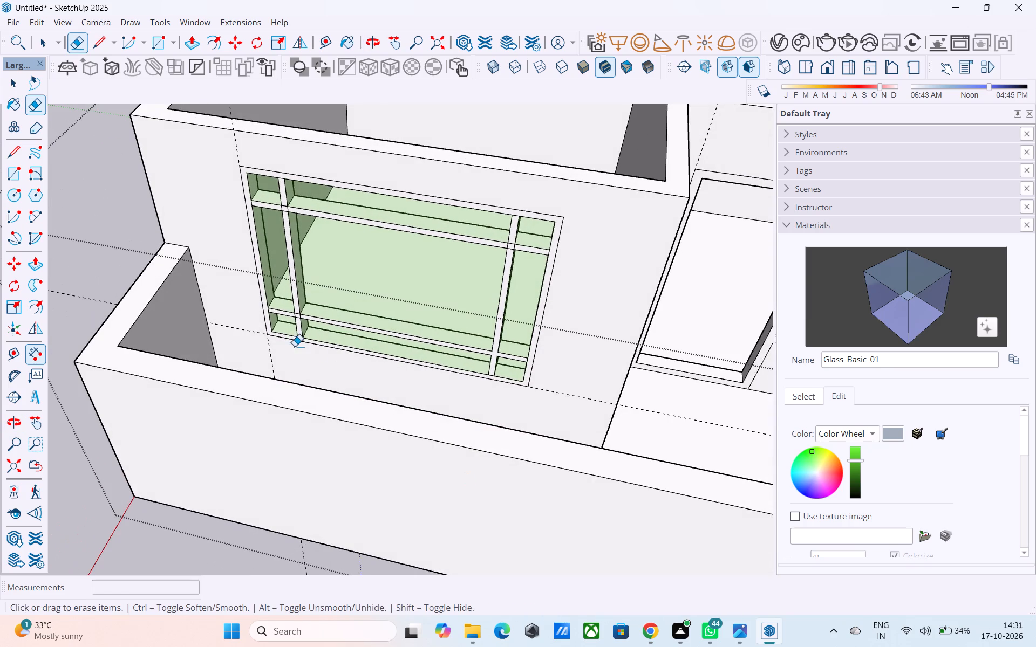
scroll(698, 324, down, 8)
scroll(508, 330, up, 20)
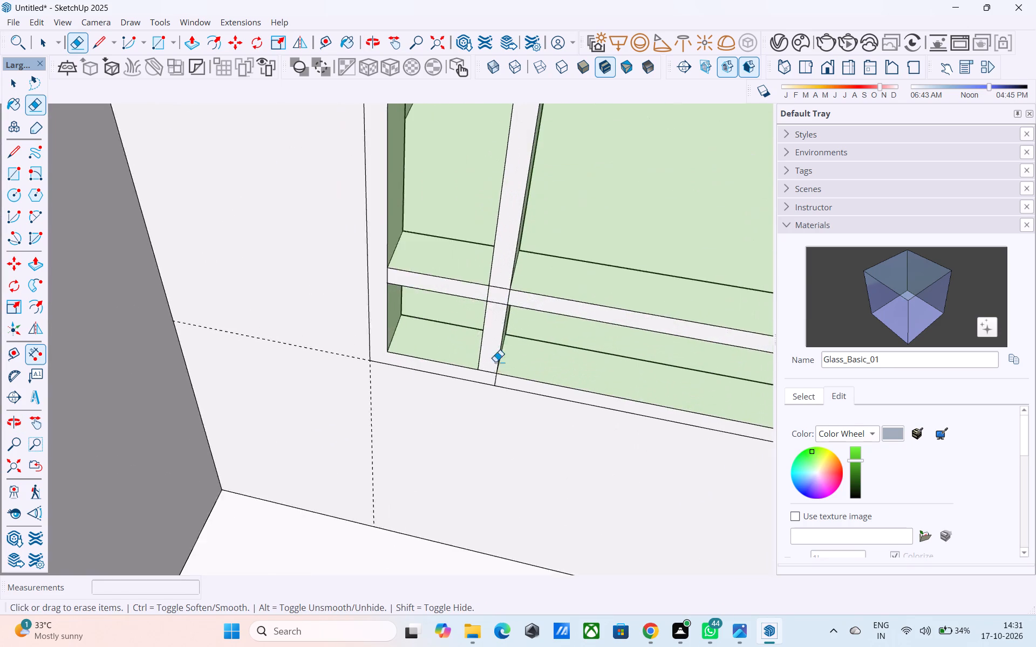
scroll(495, 362, up, 12)
click(485, 363)
click(502, 380)
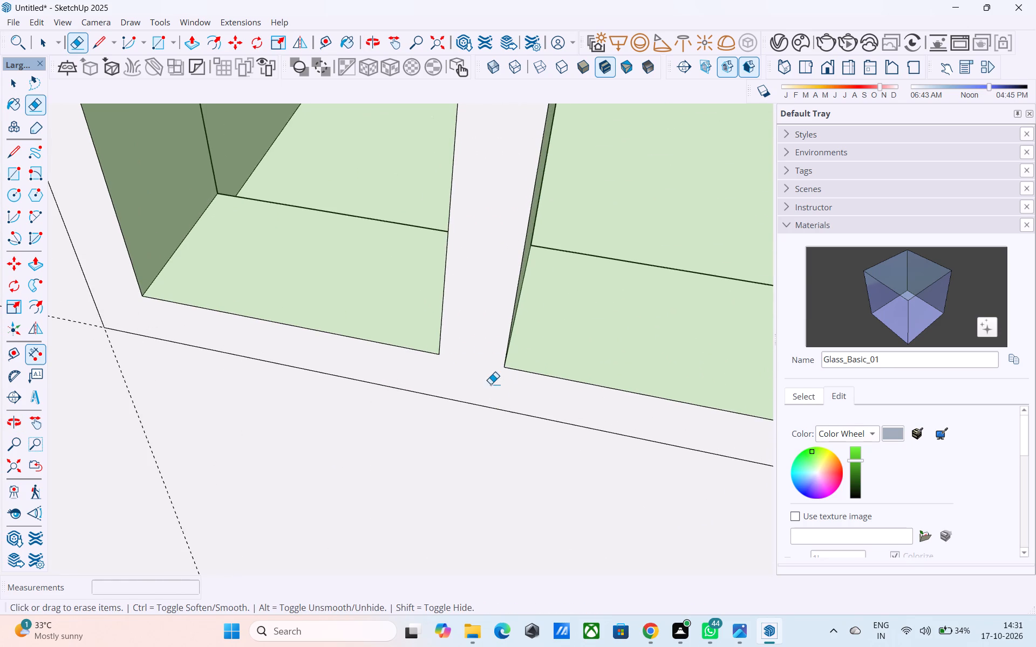
scroll(473, 408, down, 17)
scroll(463, 355, up, 12)
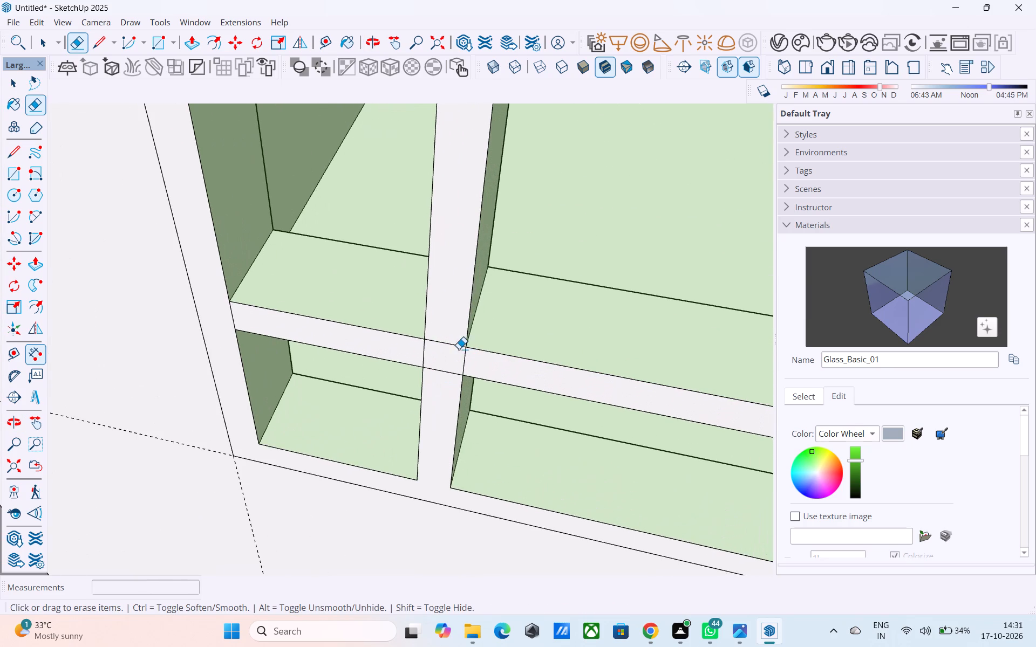
click(453, 345)
drag(456, 364, 455, 381)
drag(462, 364, 477, 363)
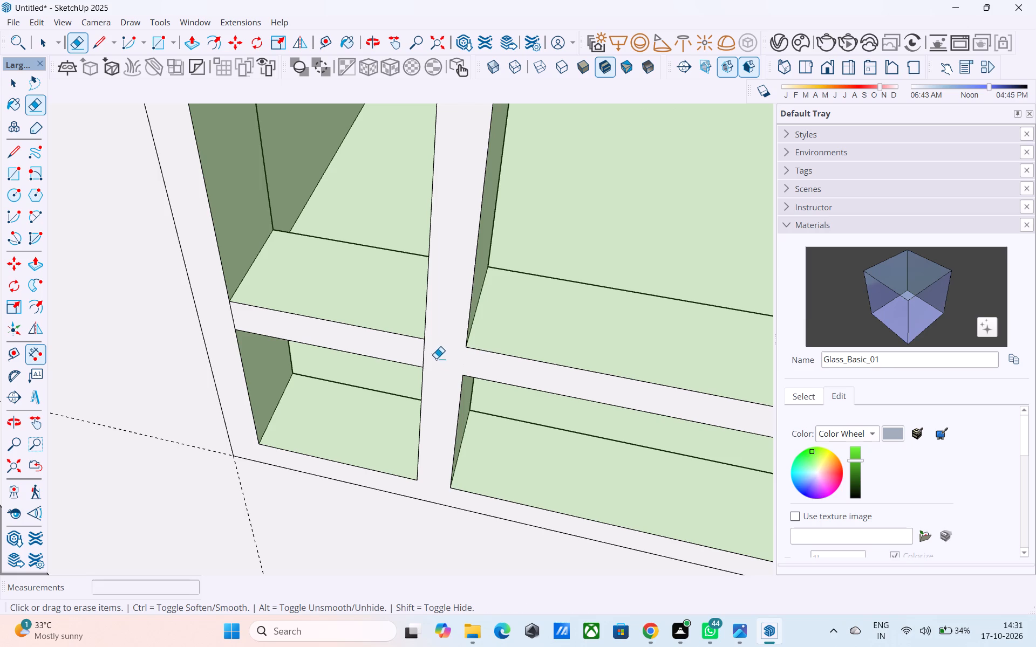
click(426, 353)
Erase the leftover edges where the vertical bar nearest the house's outer corner crosses the upper horizontal bar.
scroll(422, 374, down, 16)
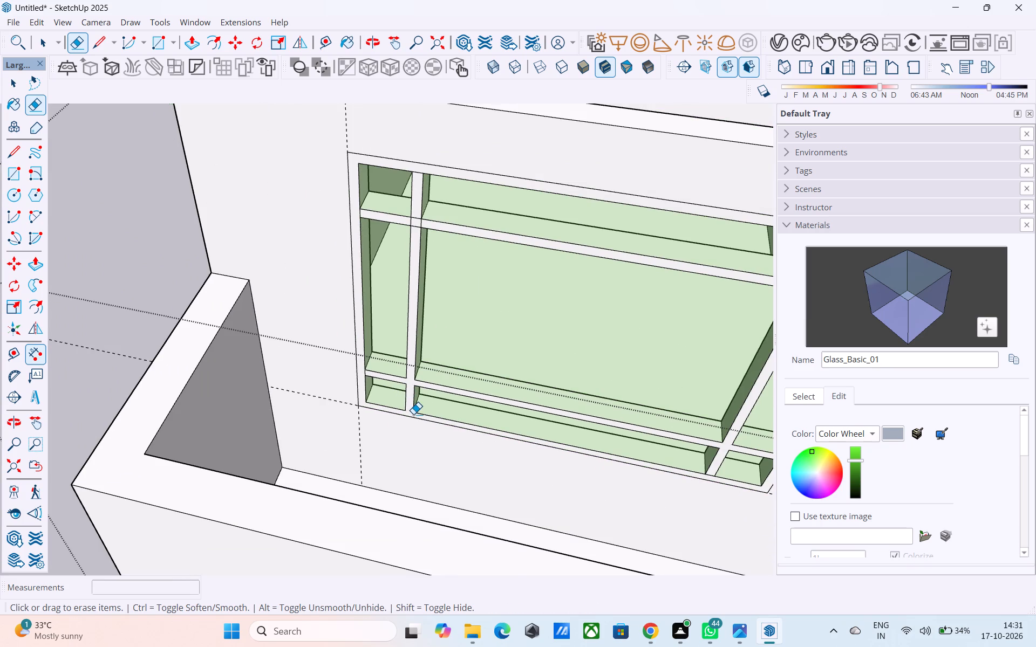
scroll(419, 415, down, 2)
middle_drag(446, 253, 442, 260)
scroll(437, 260, up, 2)
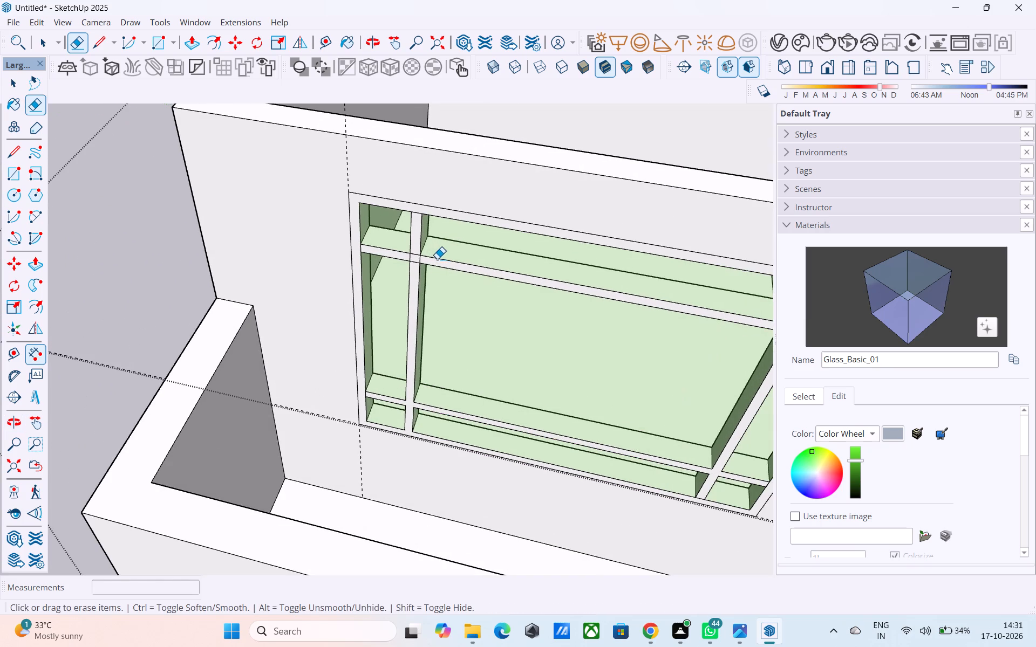
scroll(403, 251, up, 5)
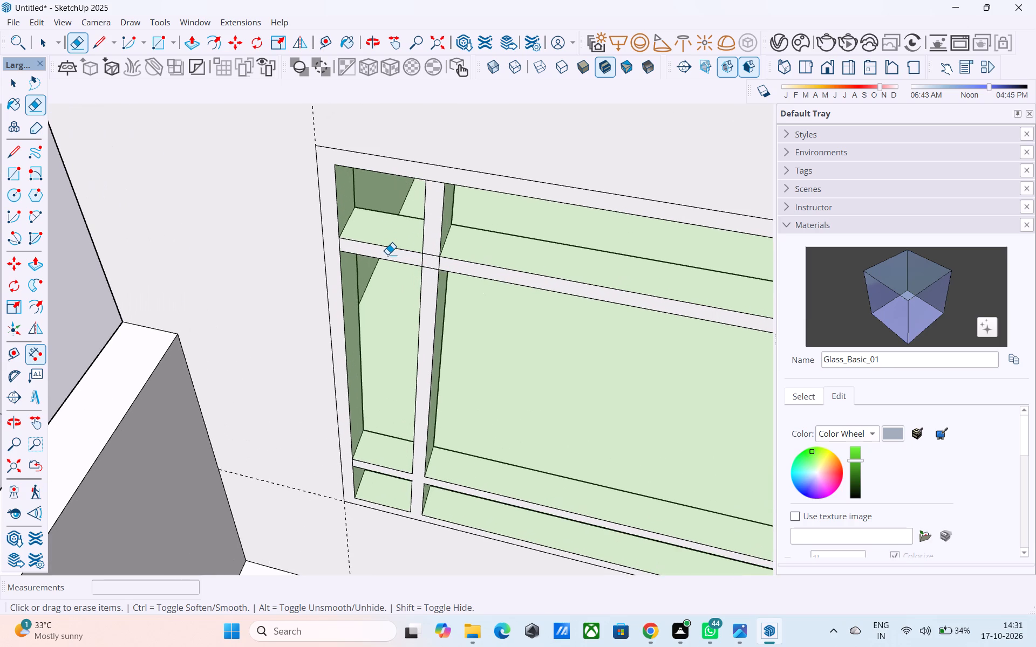
scroll(425, 261, up, 8)
drag(429, 246, 441, 235)
drag(422, 262, 414, 260)
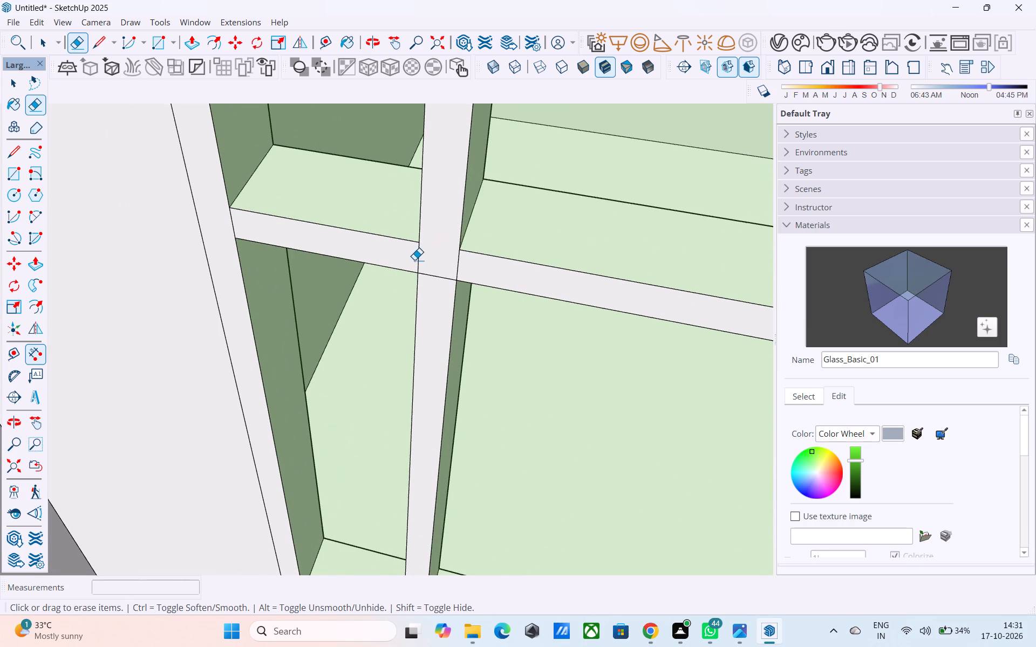
drag(414, 260, 403, 258)
drag(425, 265, 434, 295)
drag(442, 267, 505, 269)
Erase the leftover edges where the window's vertical bar nearest the door crosses the upper horizontal bar.
scroll(446, 287, down, 3)
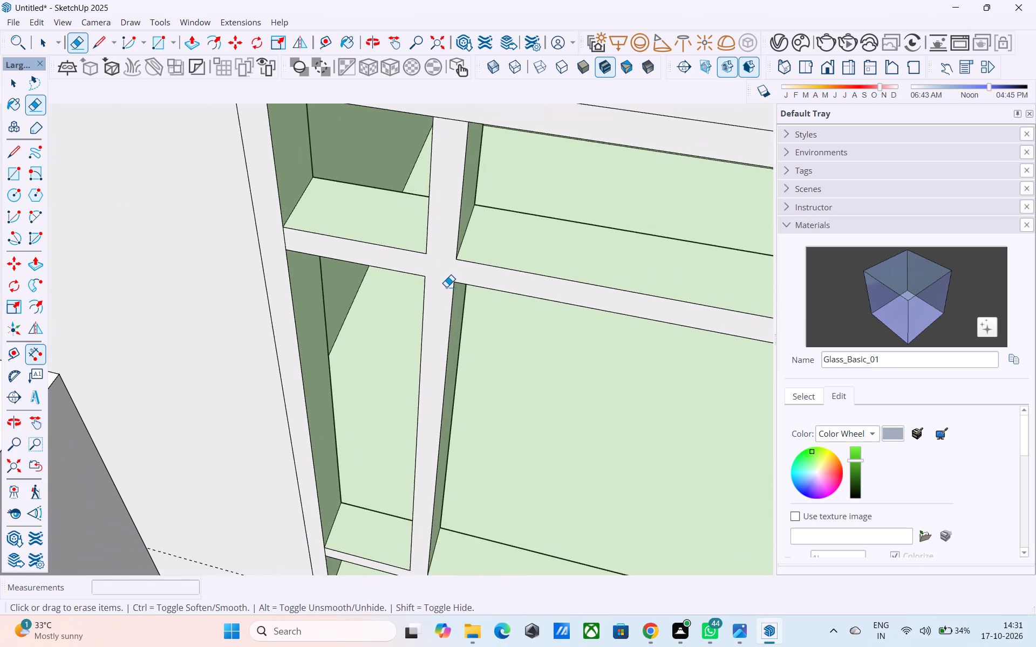
scroll(446, 287, down, 5)
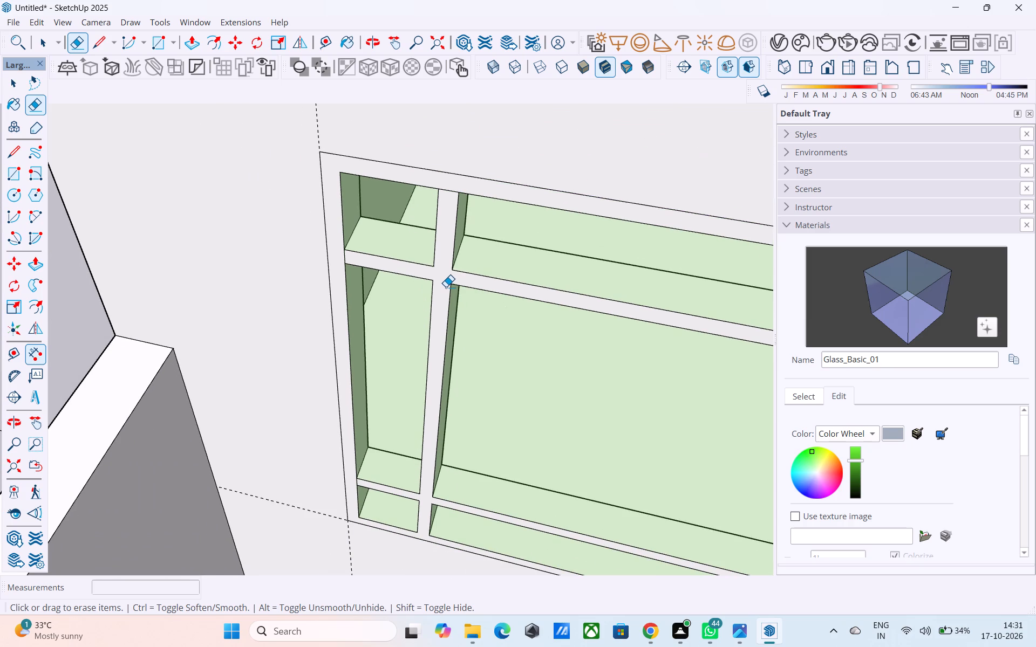
scroll(446, 287, down, 4)
middle_drag(543, 288, 533, 250)
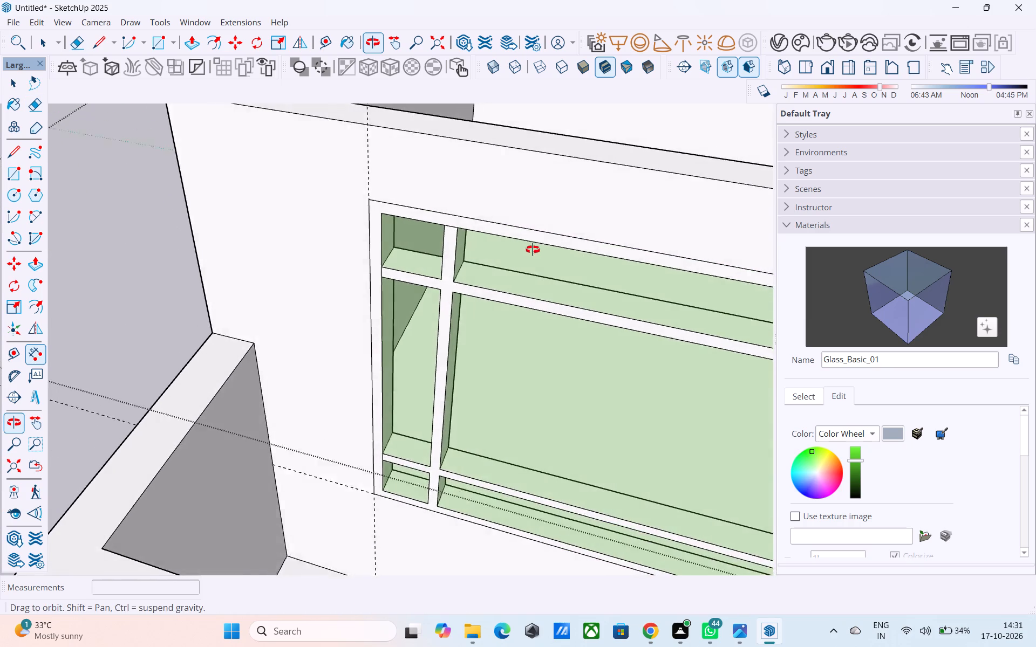
middle_drag(533, 250, 541, 243)
middle_drag(568, 288, 574, 260)
scroll(437, 298, down, 1)
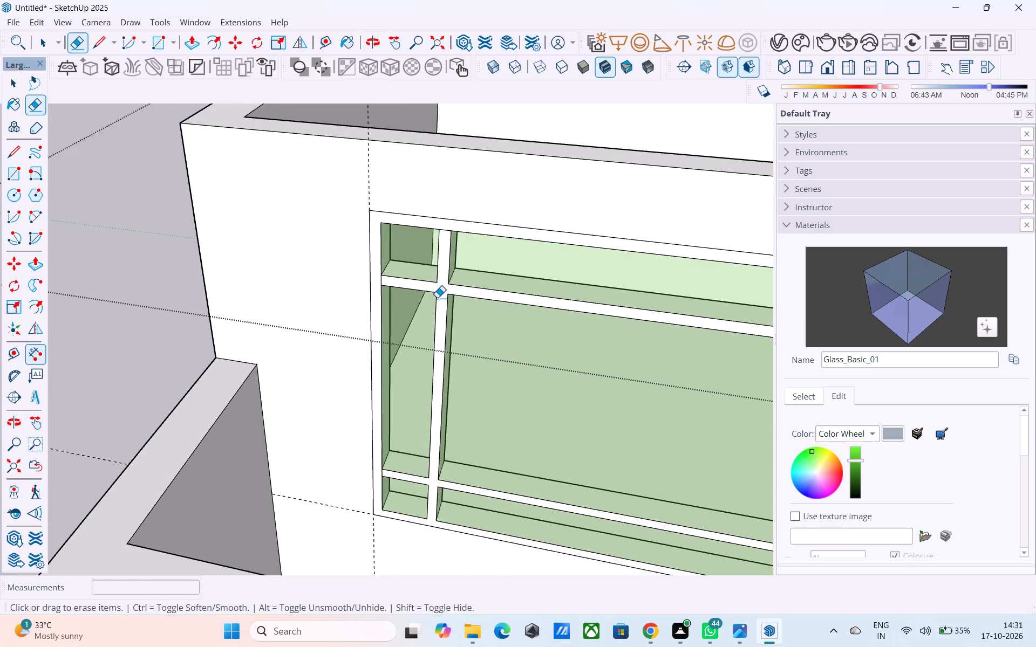
scroll(437, 298, down, 1)
middle_drag(553, 307, 426, 291)
scroll(319, 290, down, 8)
scroll(537, 371, up, 5)
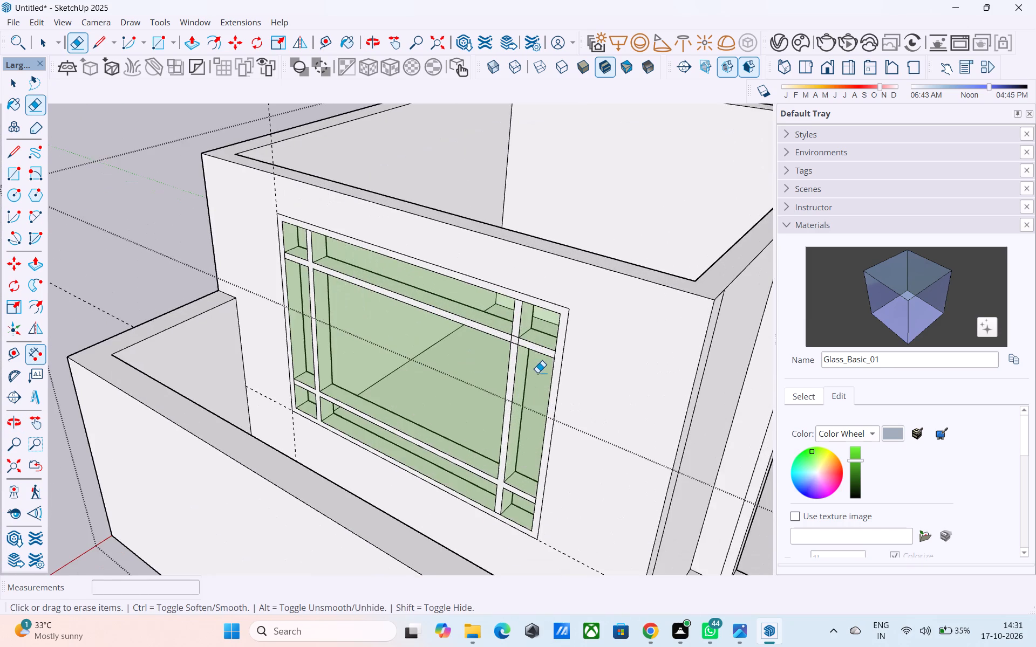
middle_drag(537, 373, 572, 370)
scroll(567, 363, up, 4)
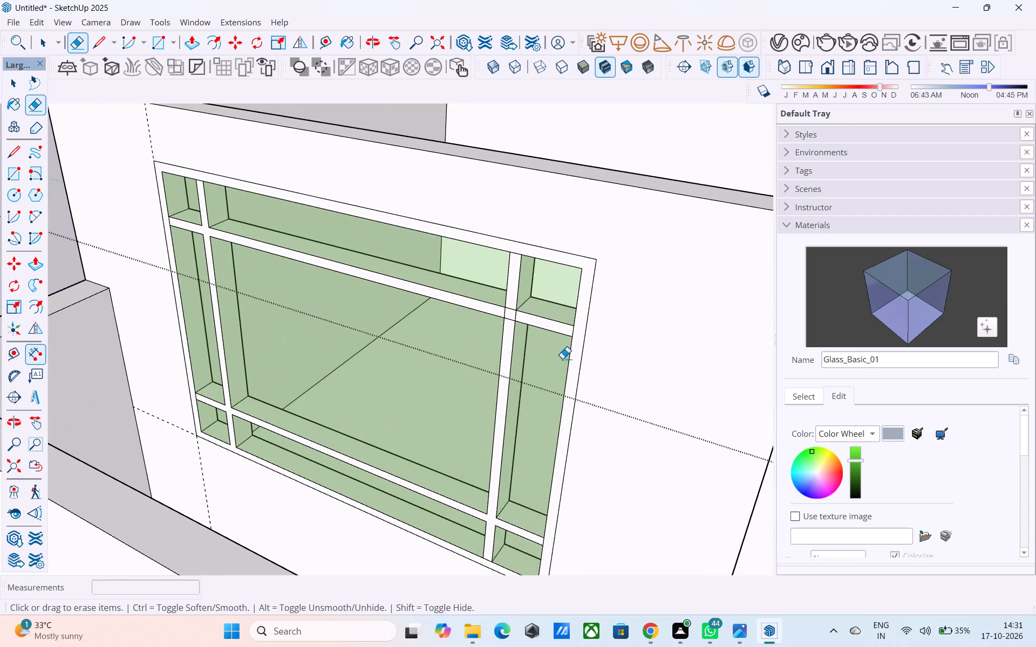
middle_drag(542, 347, 568, 350)
middle_drag(547, 333, 546, 321)
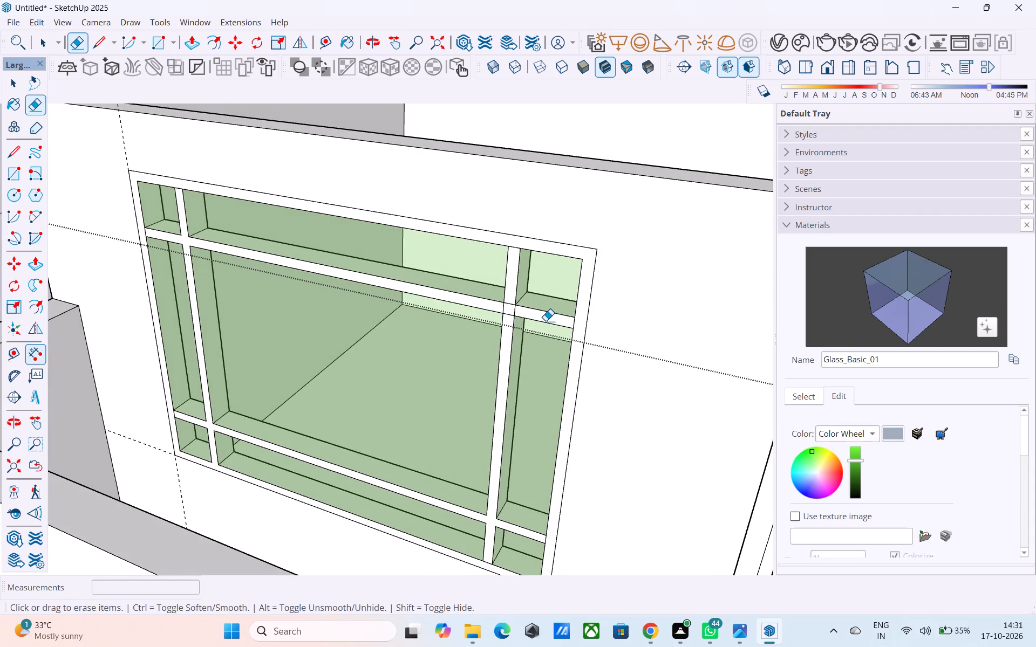
middle_drag(546, 321, 542, 370)
middle_drag(538, 342, 548, 308)
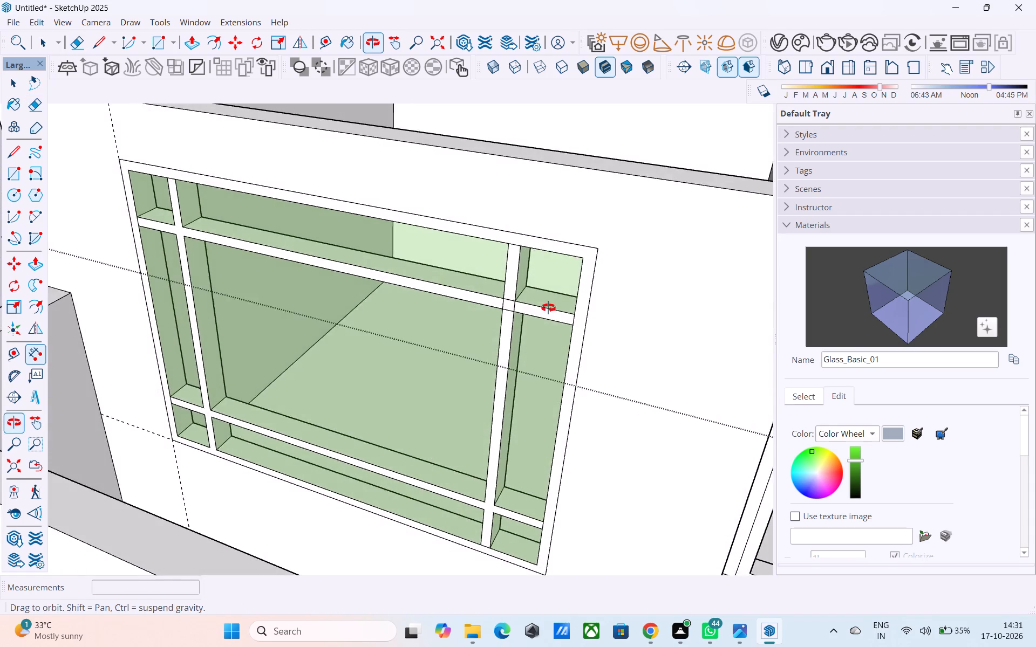
middle_drag(548, 308, 560, 284)
scroll(518, 310, up, 15)
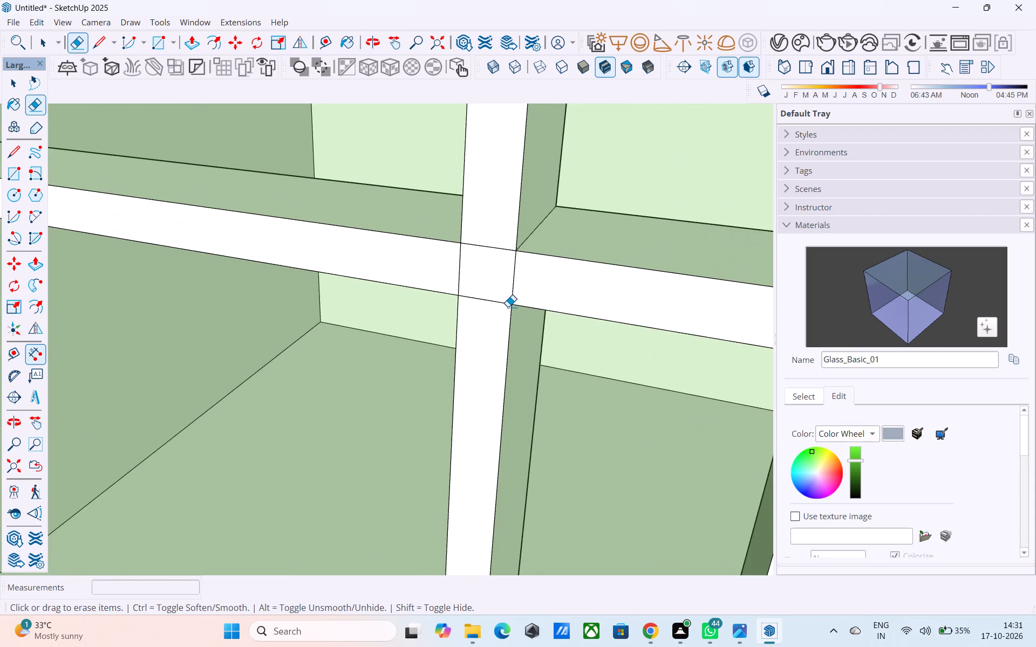
scroll(508, 307, up, 1)
drag(488, 295, 487, 318)
drag(513, 287, 510, 280)
drag(495, 240, 496, 257)
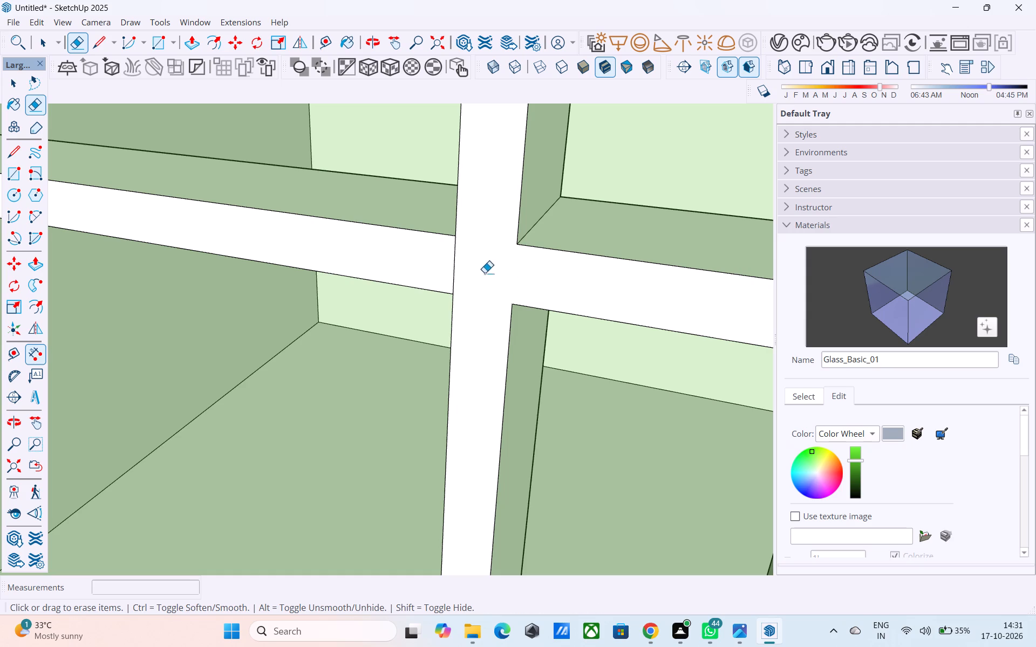
drag(446, 264, 463, 261)
Inspect the cleaned-up window frame and the adjoining house front from several angles, including the door wall.
scroll(473, 269, down, 4)
scroll(456, 333, down, 8)
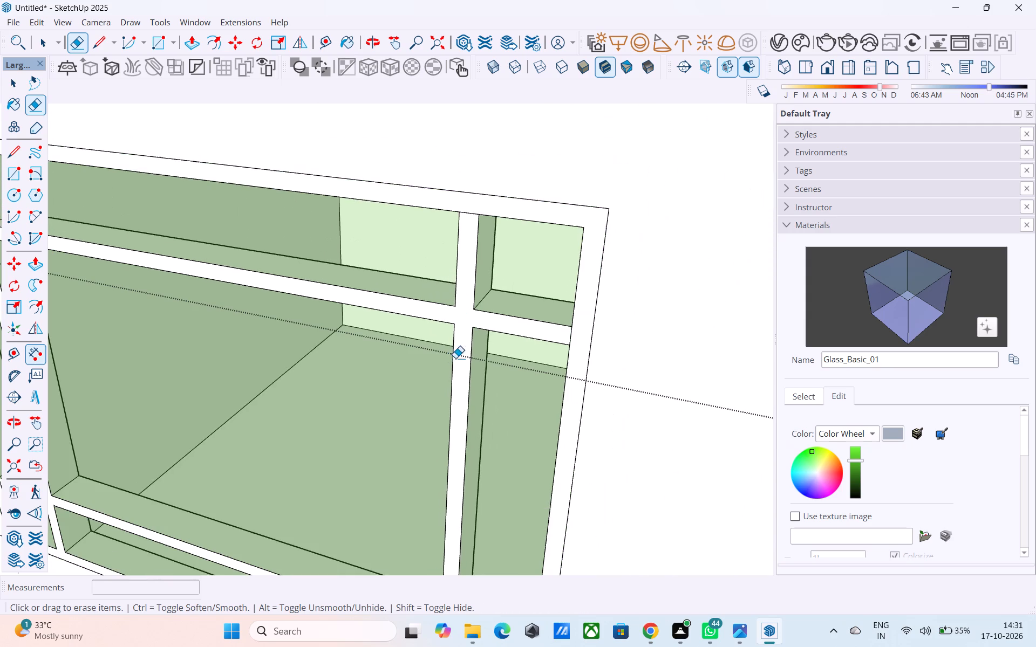
scroll(476, 327, down, 5)
middle_drag(460, 352, 534, 288)
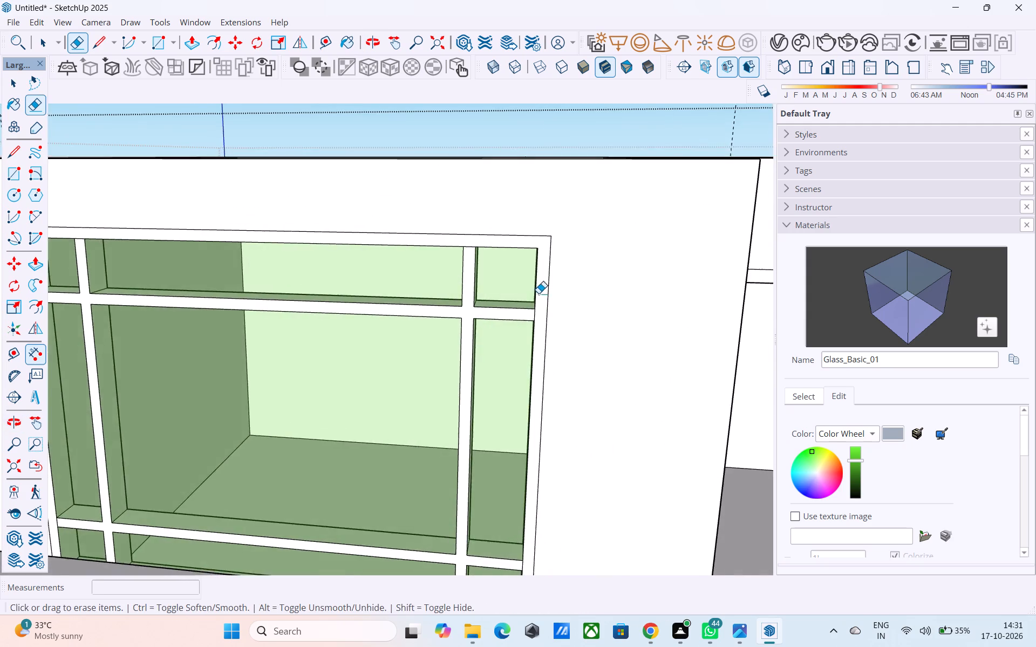
scroll(539, 293, down, 5)
middle_drag(471, 370, 509, 387)
scroll(534, 274, down, 3)
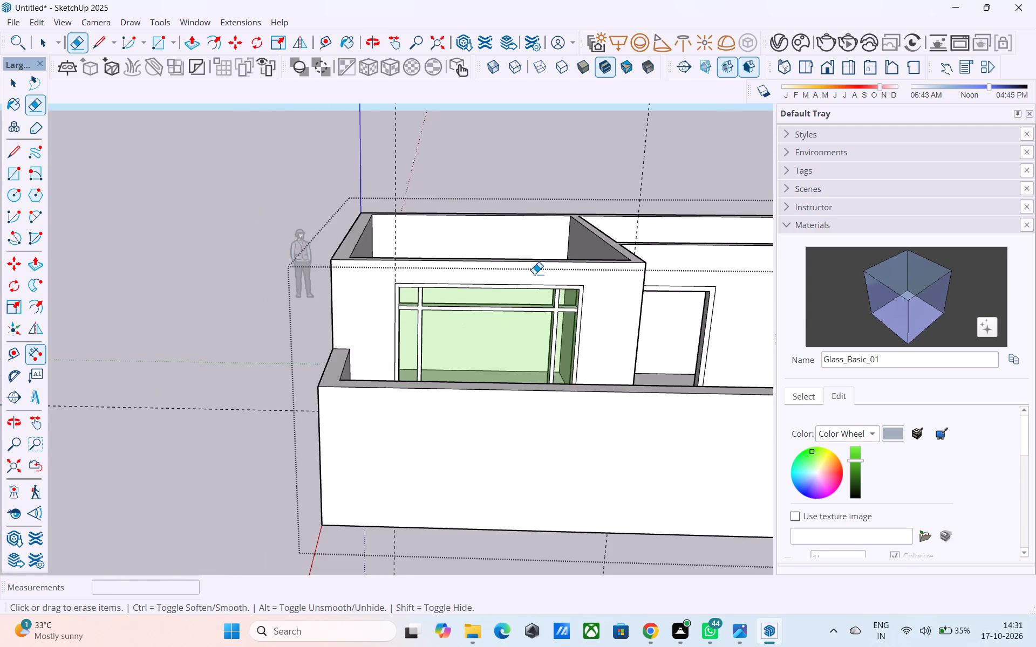
scroll(534, 274, down, 6)
middle_drag(537, 315, 546, 386)
scroll(555, 412, up, 3)
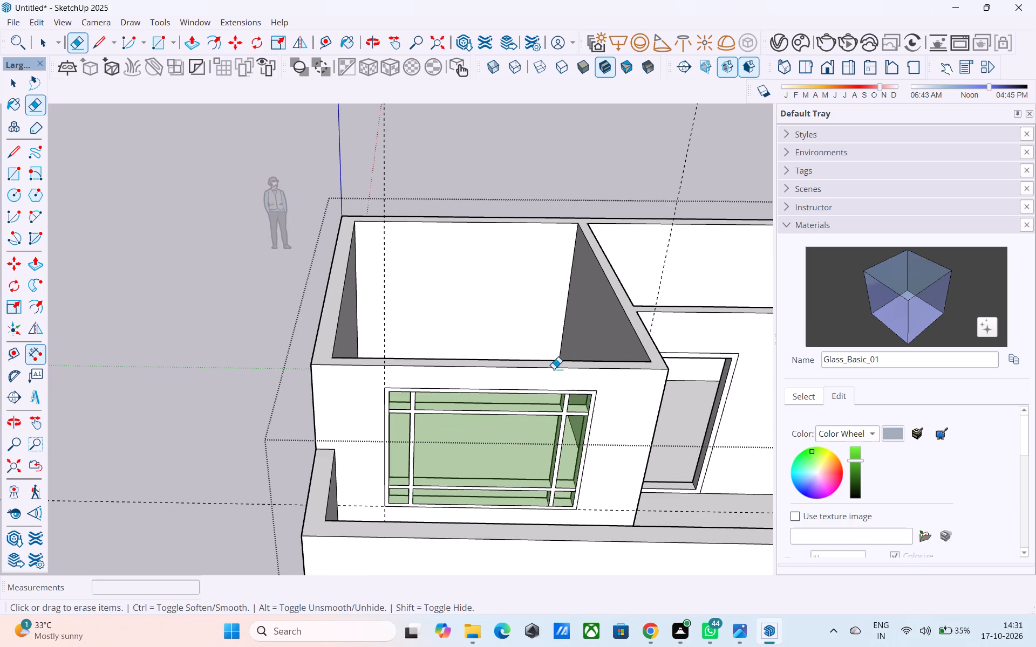
scroll(566, 316, down, 7)
middle_drag(563, 356, 562, 400)
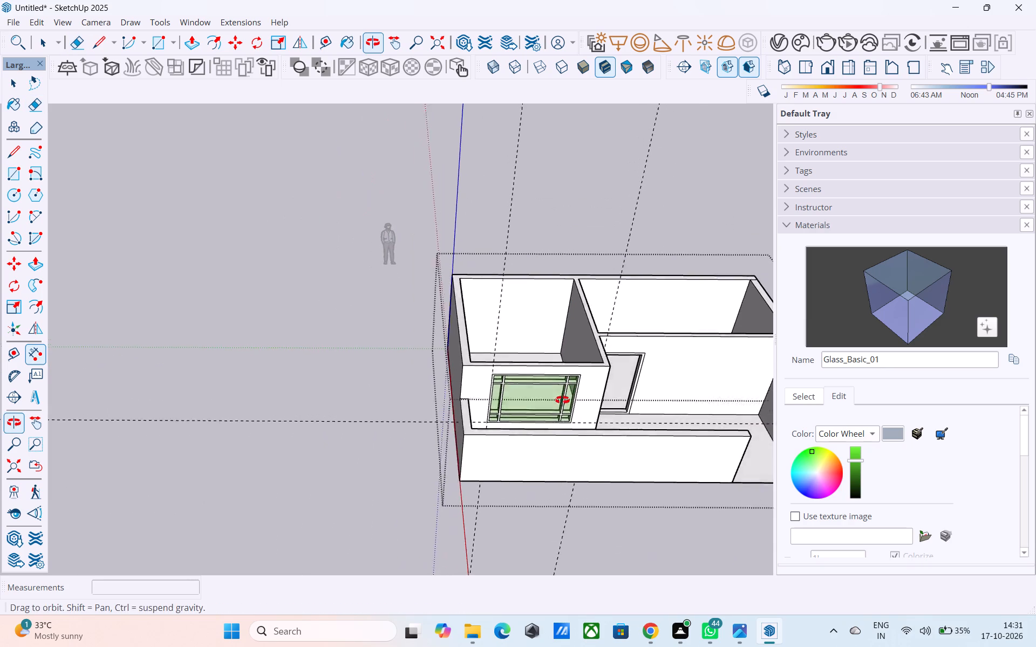
middle_drag(562, 400, 510, 433)
scroll(471, 445, up, 20)
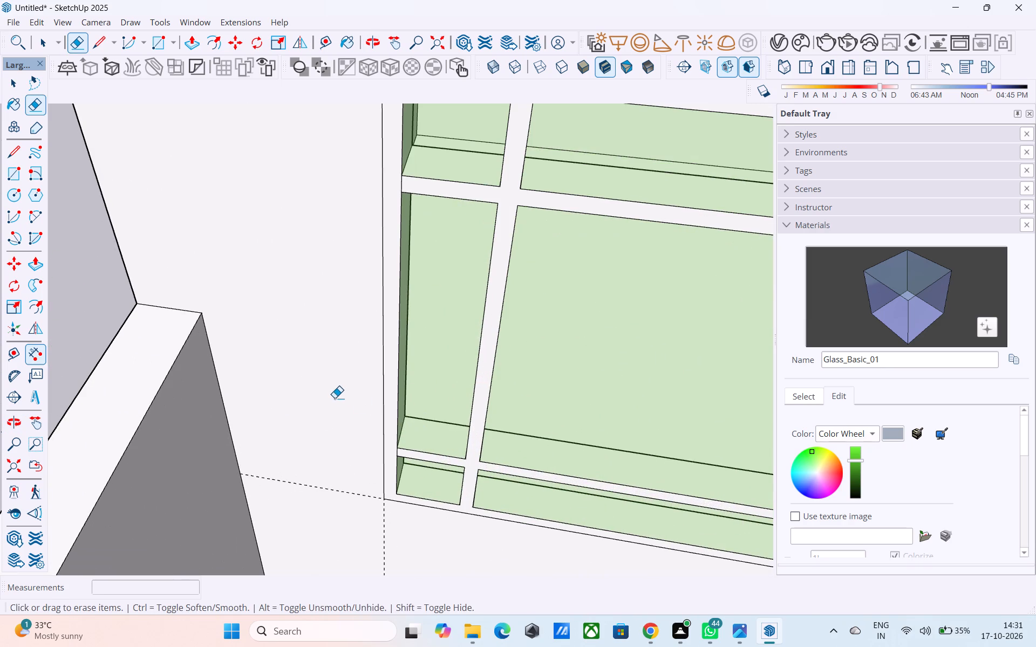
scroll(315, 391, down, 13)
middle_drag(324, 409, 393, 323)
scroll(326, 409, up, 1)
middle_drag(485, 392, 420, 343)
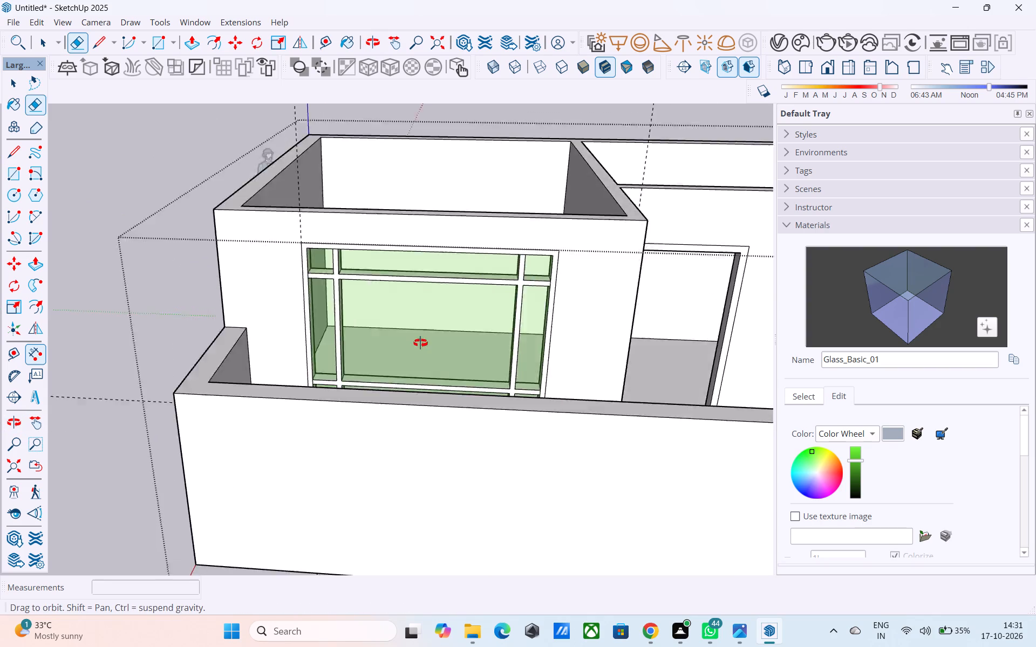
middle_drag(420, 343, 147, 310)
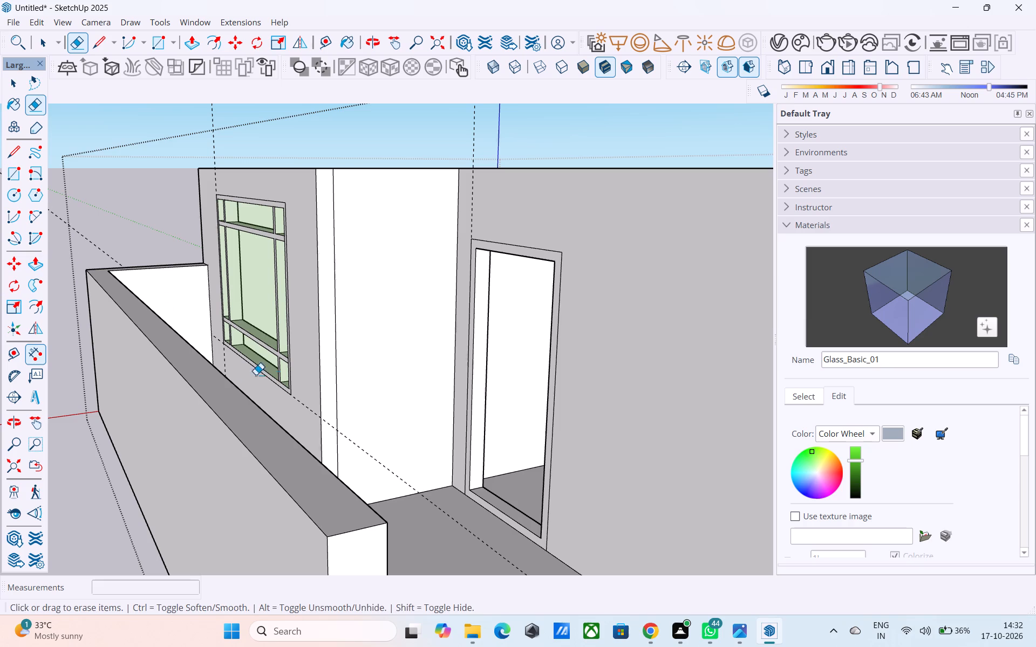
click(351, 342)
Place a horizontal guide 3' above the base edge of the door wall.
scroll(335, 240, down, 4)
middle_drag(335, 242, 424, 261)
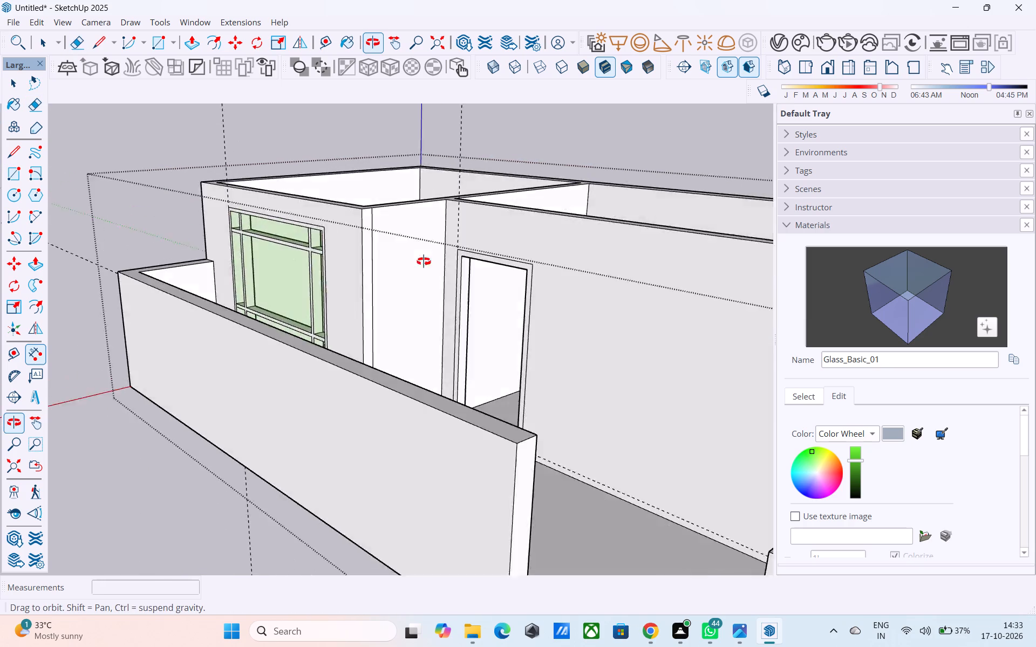
middle_drag(424, 261, 426, 216)
shift+middle_drag(442, 238, 379, 213)
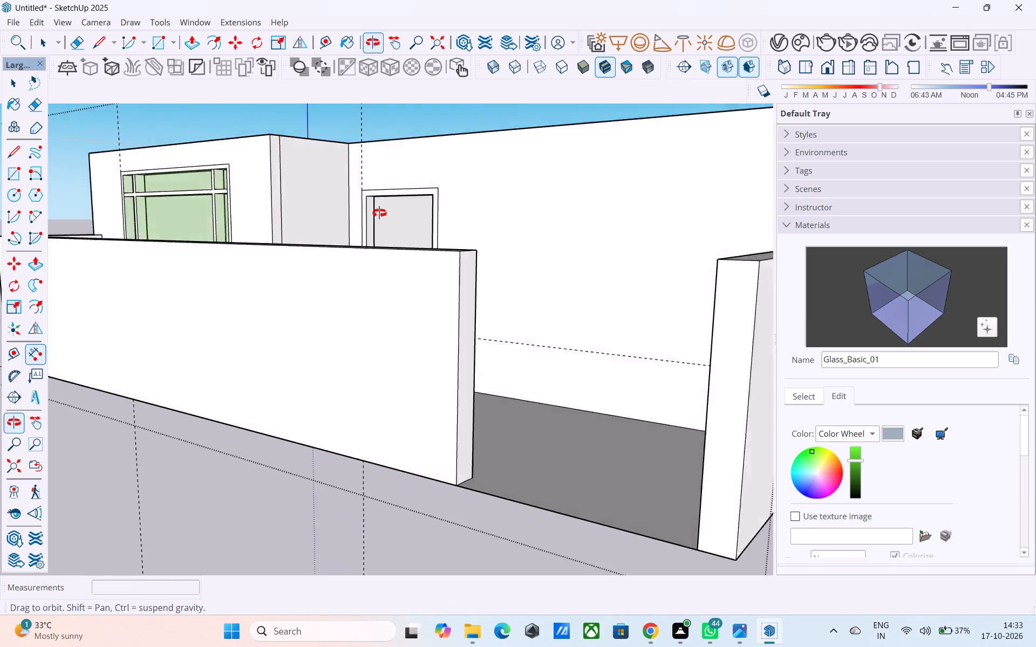
shift+middle_drag(379, 213, 431, 245)
shift+middle_drag(401, 272, 318, 292)
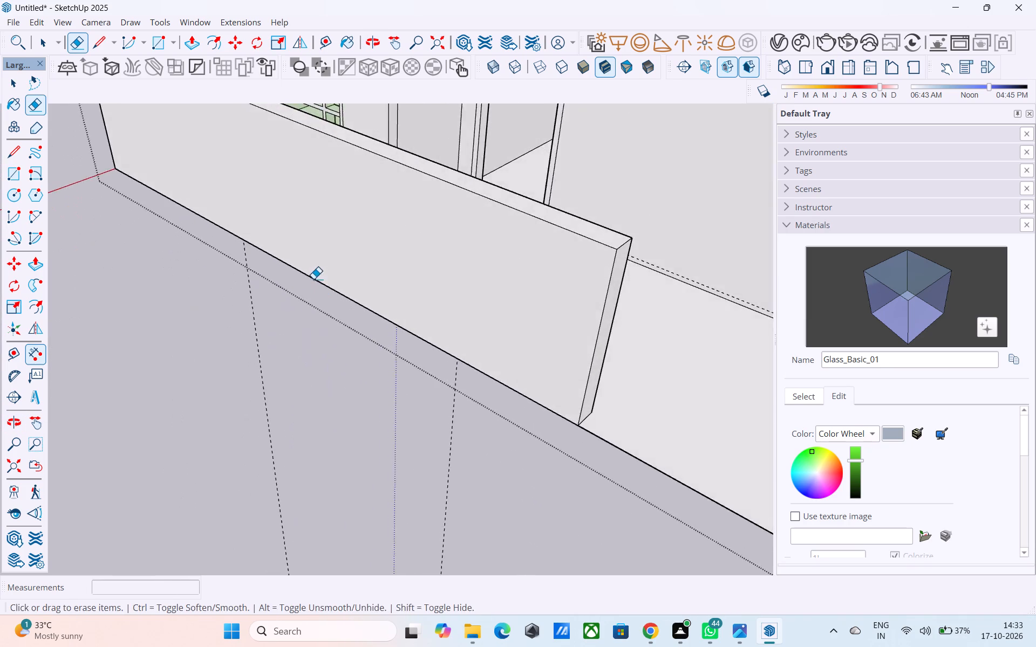
scroll(313, 280, down, 6)
shift+middle_drag(420, 269, 289, 330)
scroll(374, 304, up, 3)
key(t)
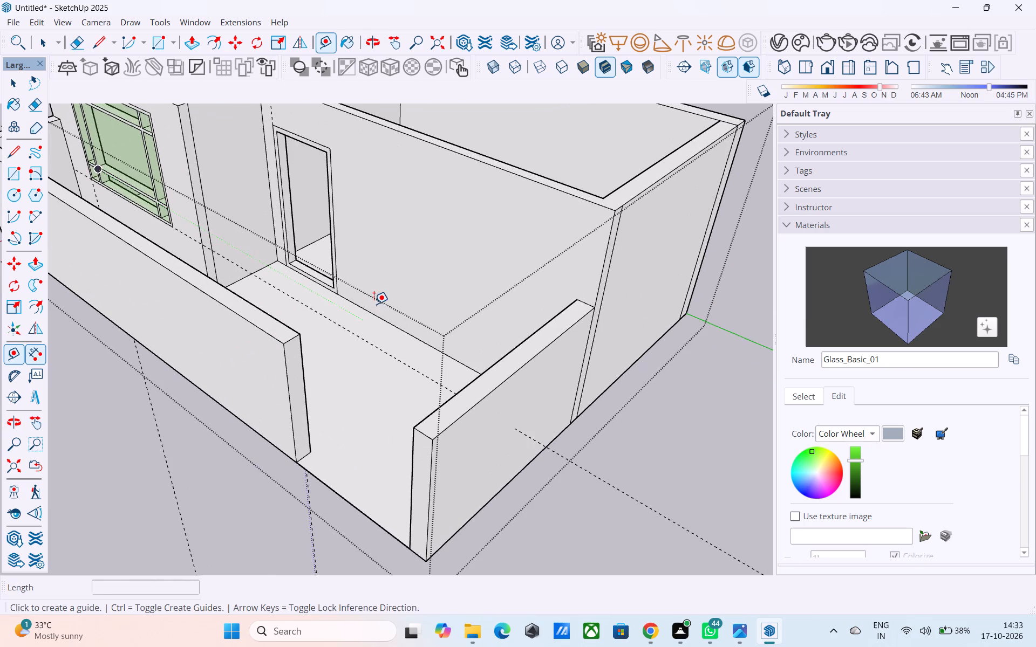
click(371, 309)
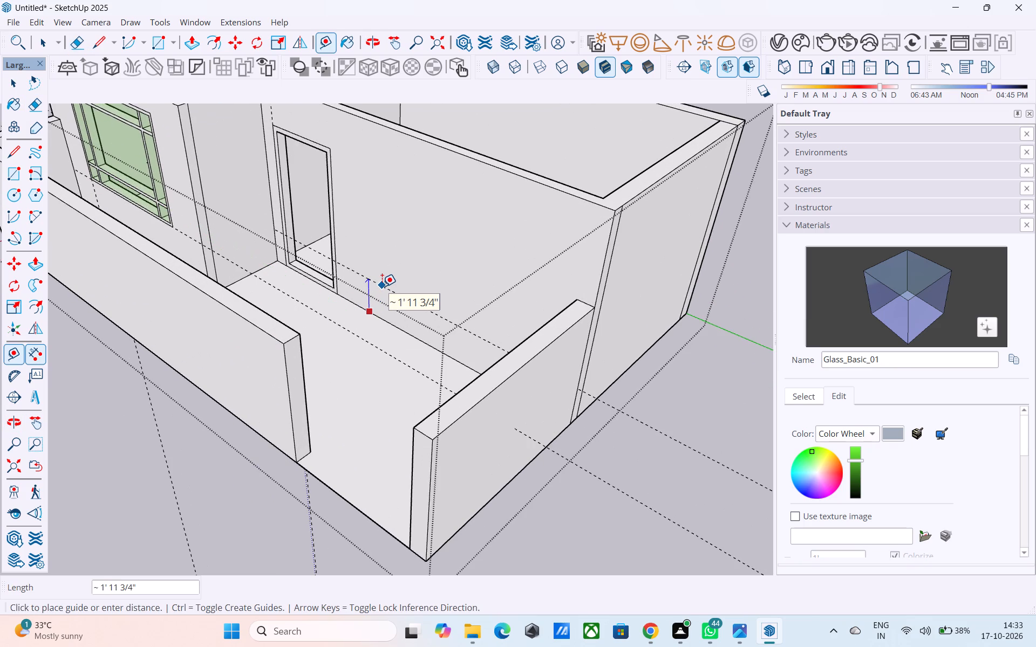
text(3')
key(Return)
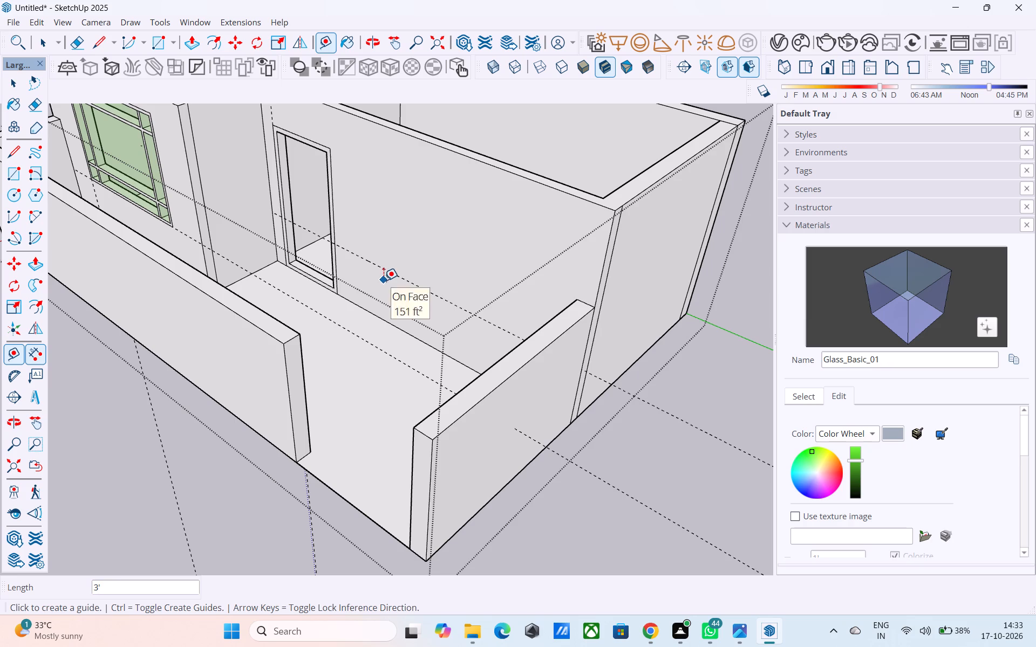
Place a vertical guide on the door wall, 1' from the door frame's outer edge on the side away from the window.
middle_drag(427, 269, 503, 250)
middle_drag(403, 236, 482, 277)
shift+middle_drag(282, 251, 364, 246)
scroll(330, 246, up, 4)
click(330, 246)
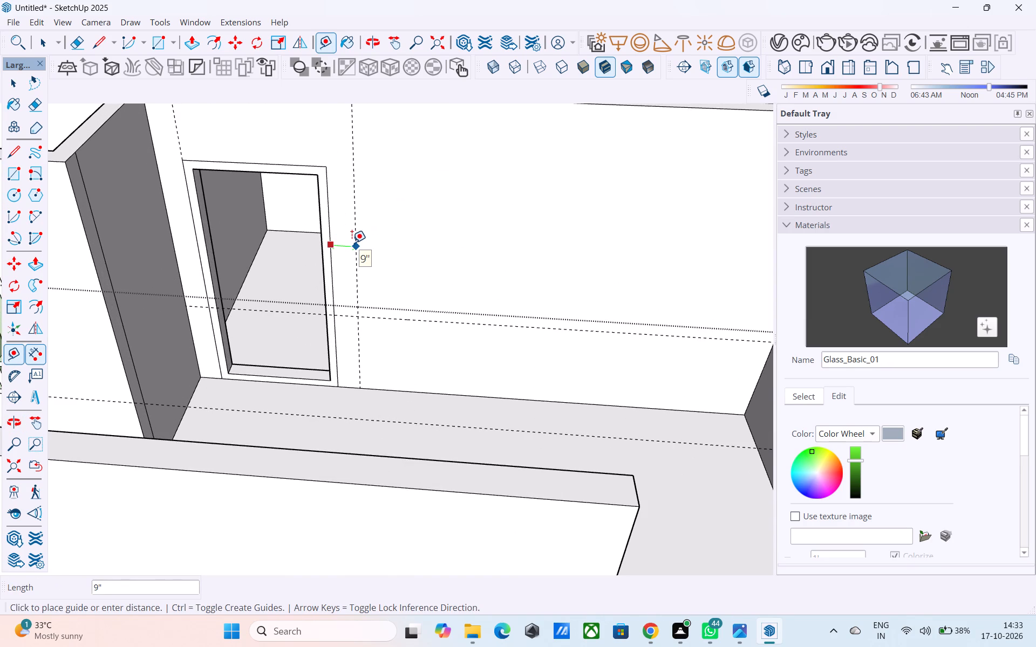
text(2')
key(Return)
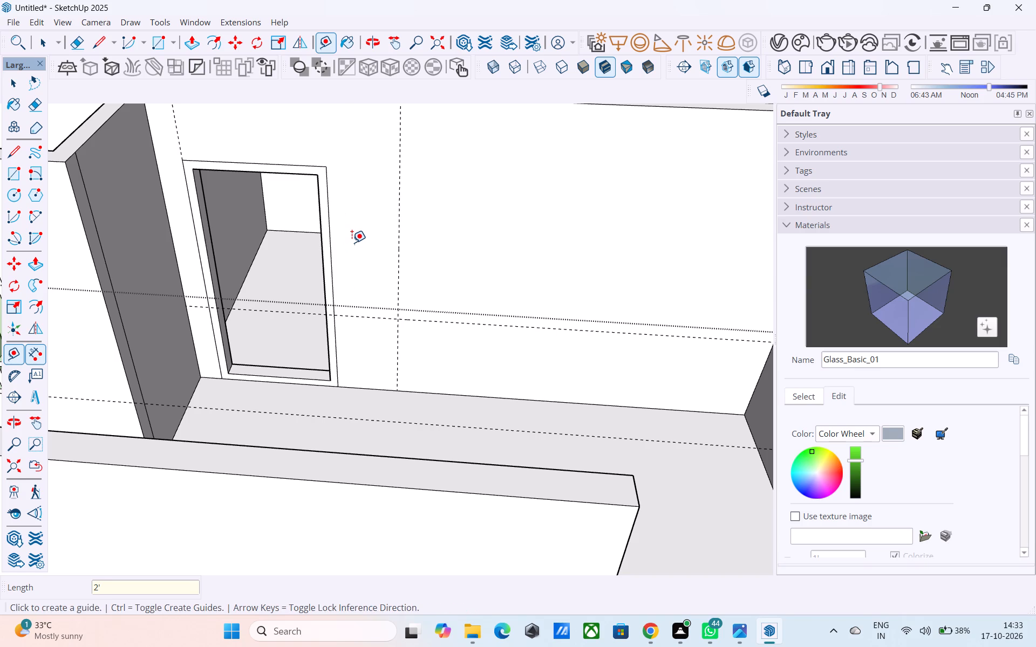
text(1')
key(Return)
Draw a 6' by 6' rectangle on the door wall, starting its lower corner at the intersection of the two new guides.
key(r)
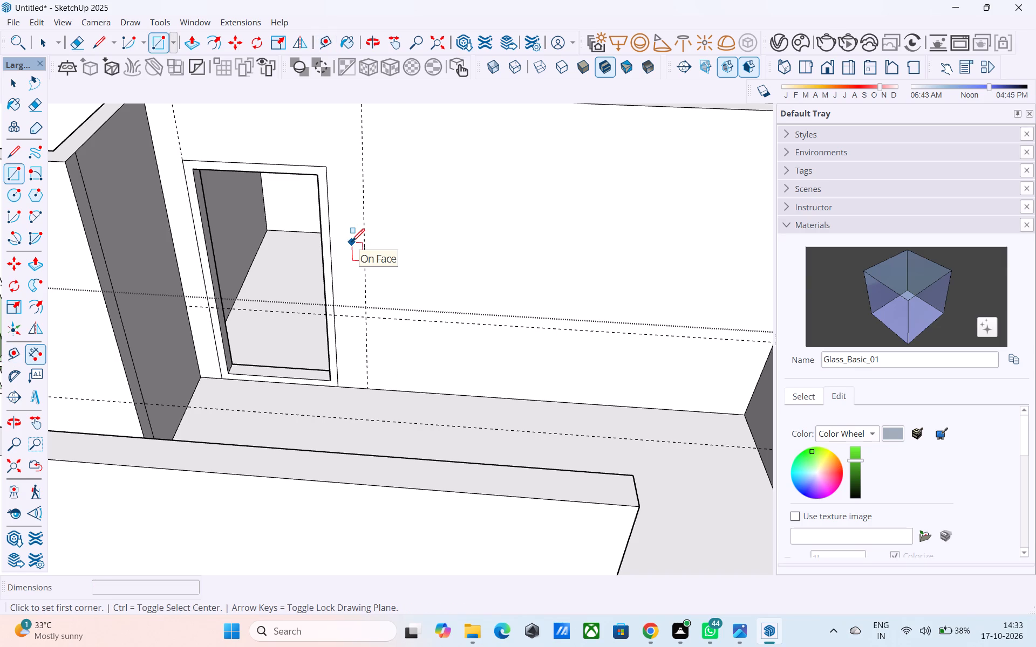
click(363, 318)
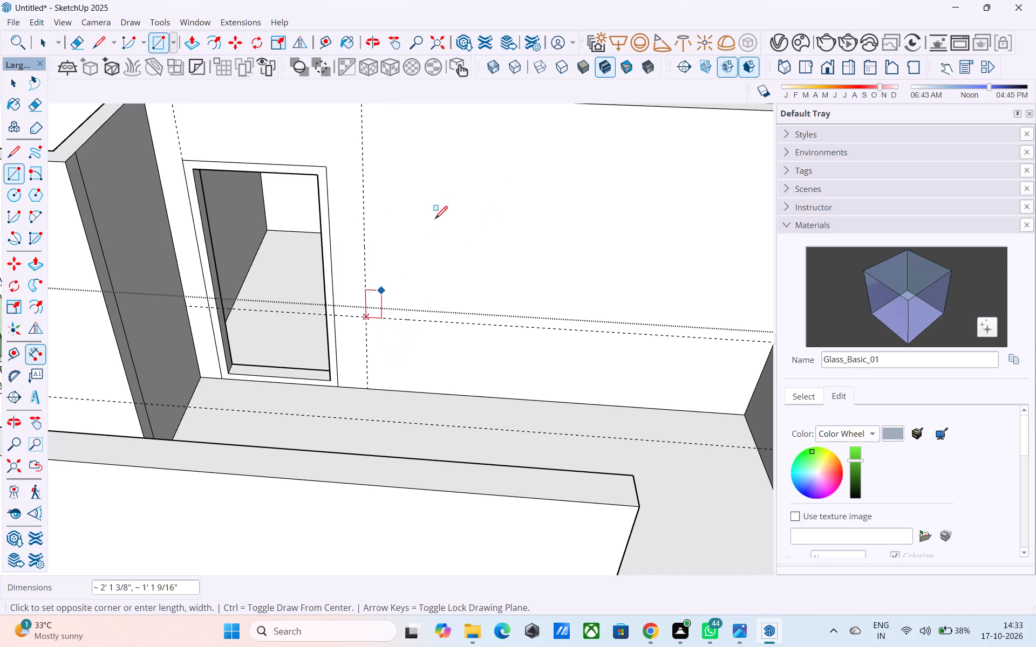
text(6',6')
key(Return)
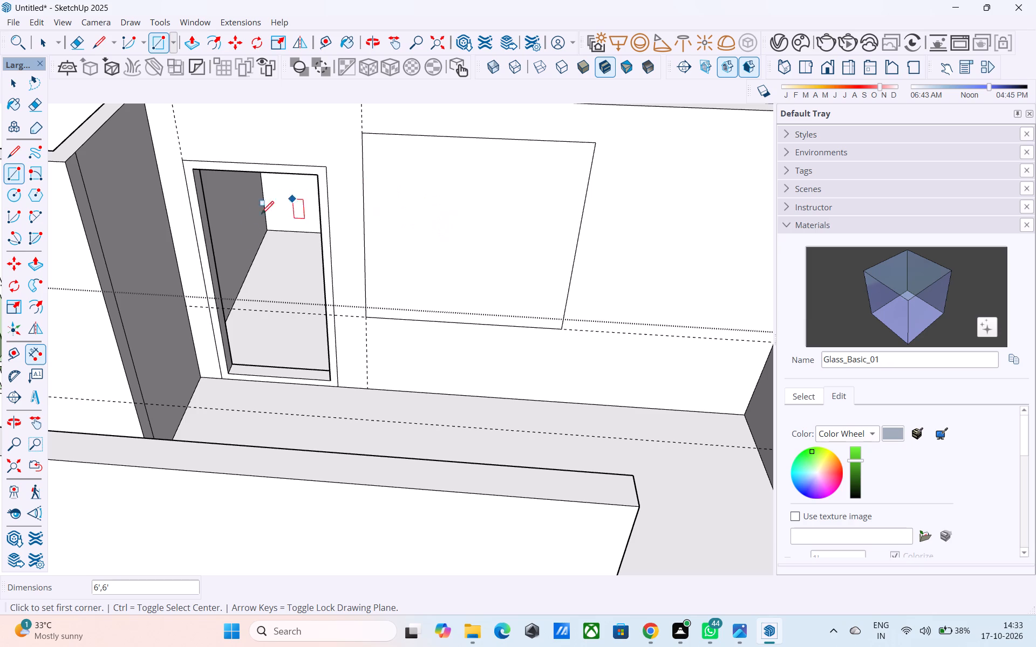
click(324, 166)
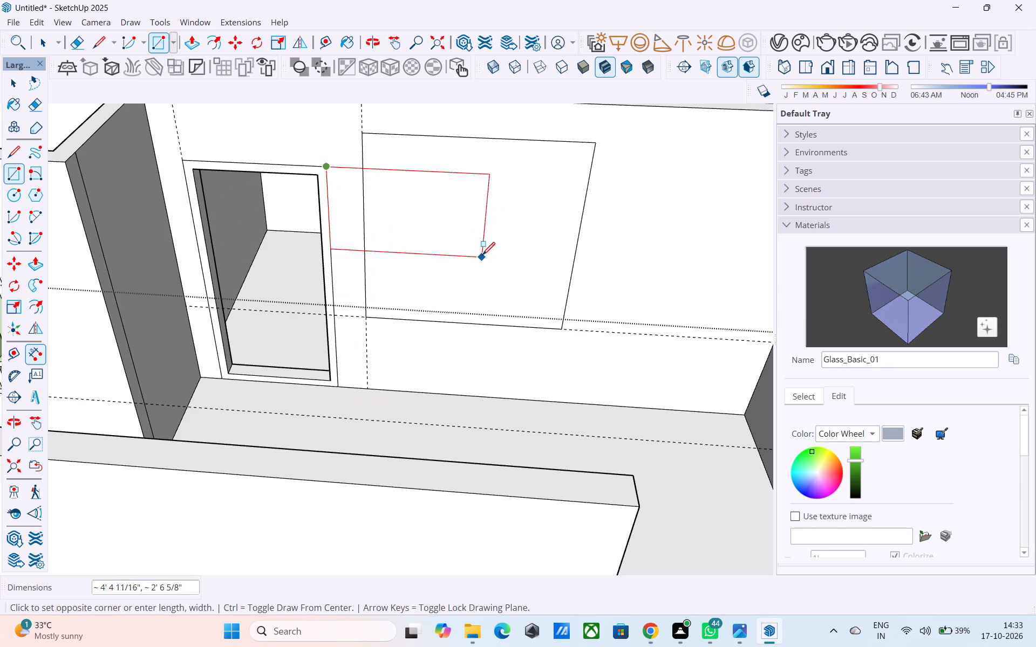
key(space)
Erase the top edge and the side edge farthest from the door of the new 6' by 6' rectangle.
key(e)
drag(488, 135, 499, 161)
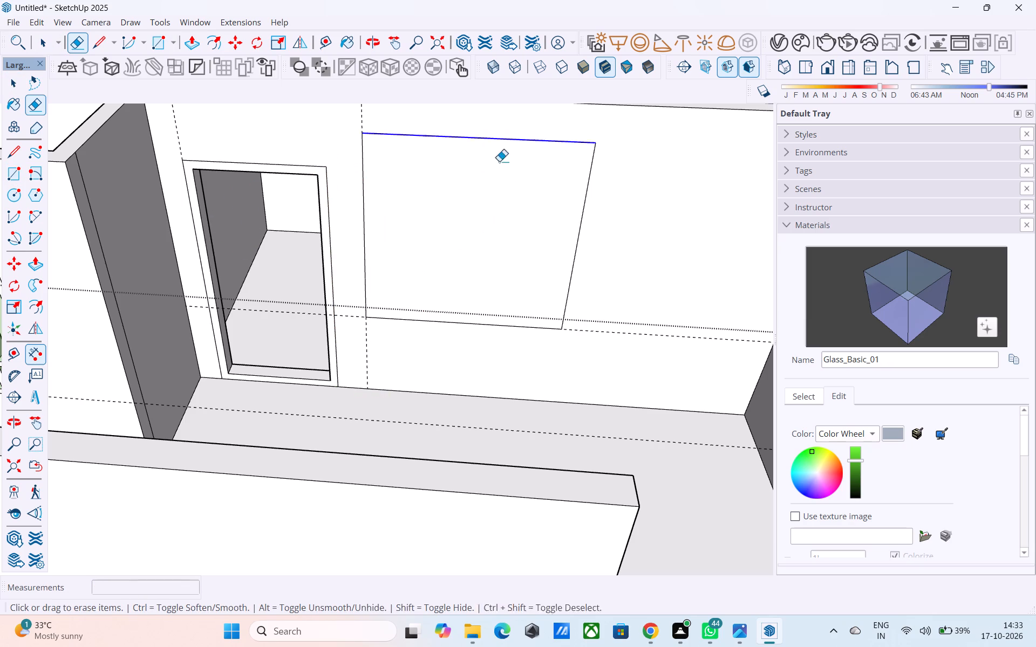
drag(499, 161, 500, 166)
drag(593, 199, 576, 196)
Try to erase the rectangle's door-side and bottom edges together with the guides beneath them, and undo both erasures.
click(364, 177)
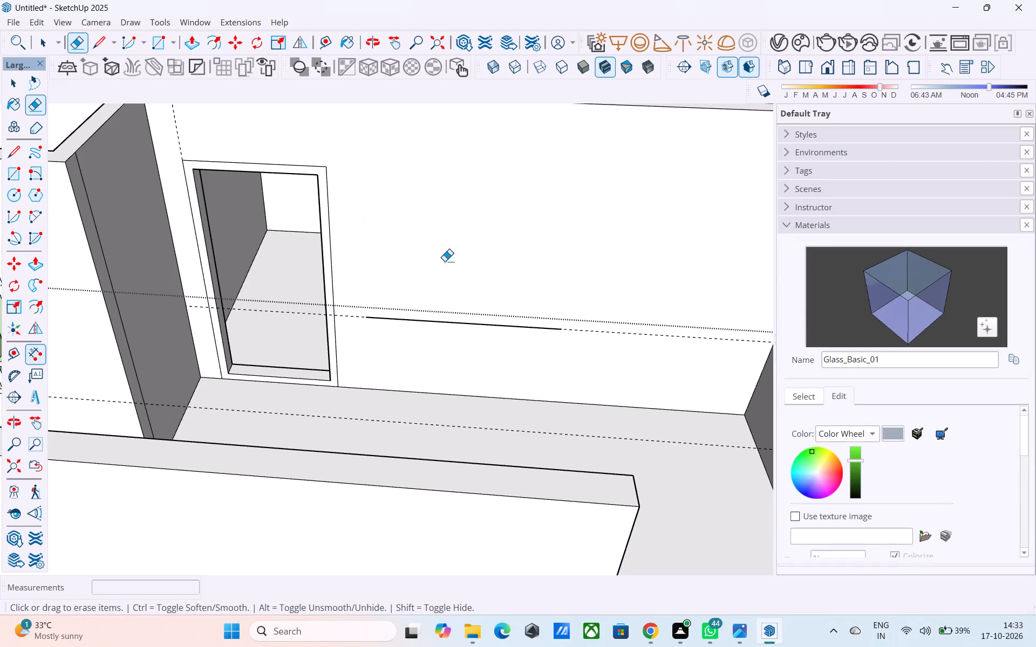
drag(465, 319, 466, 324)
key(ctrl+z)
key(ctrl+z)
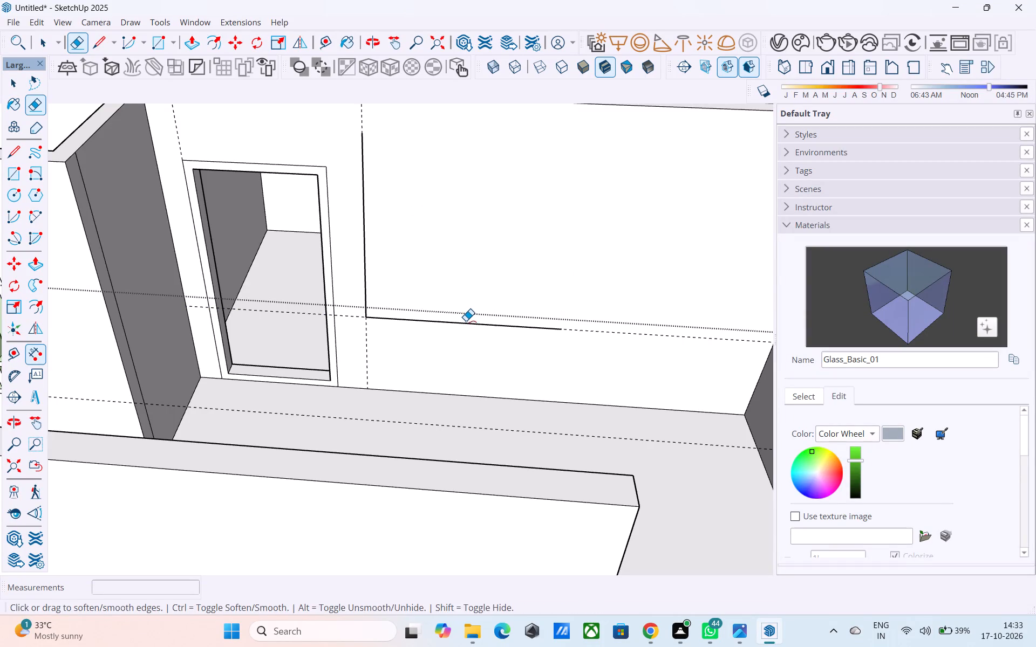
Delete only the rectangle's vertical edge nearest the door.
key(space)
click(365, 278)
key(Delete)
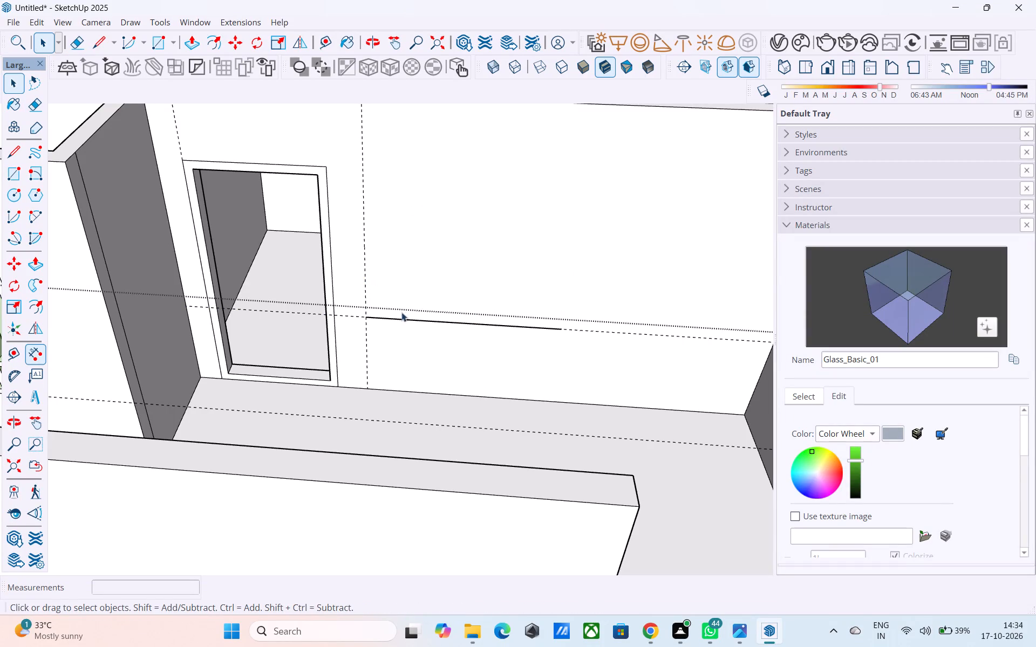
Delete the remaining bottom edge of the erased 6' by 6' rectangle on the door wall.
click(405, 319)
key(Delete)
Draw a 5' by 6' rectangle on the door wall, starting its lower corner at the guide intersection beside the door.
key(r)
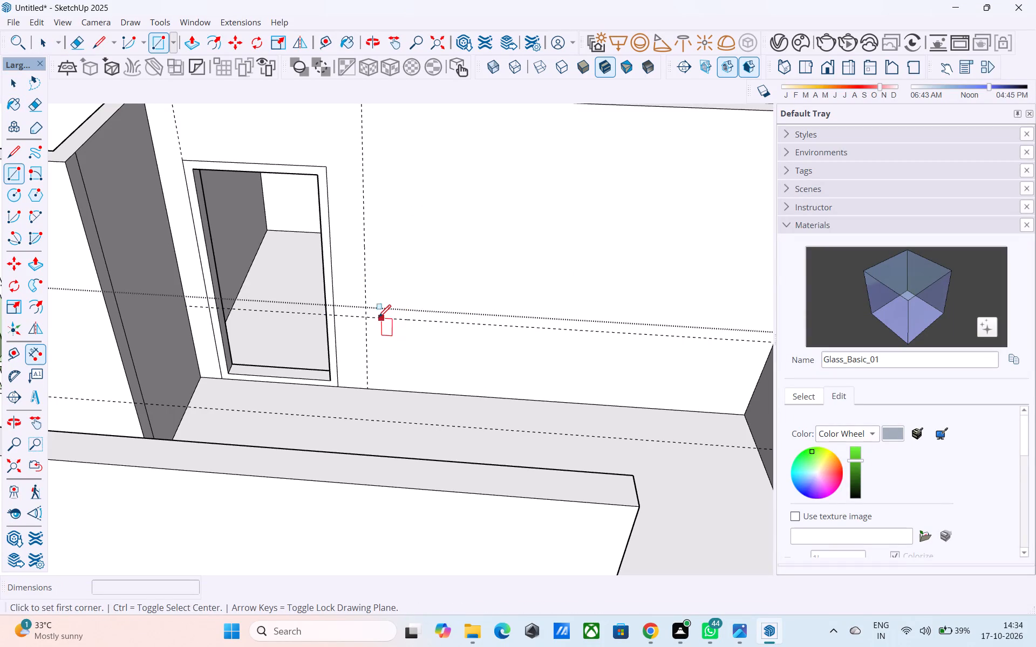
click(369, 320)
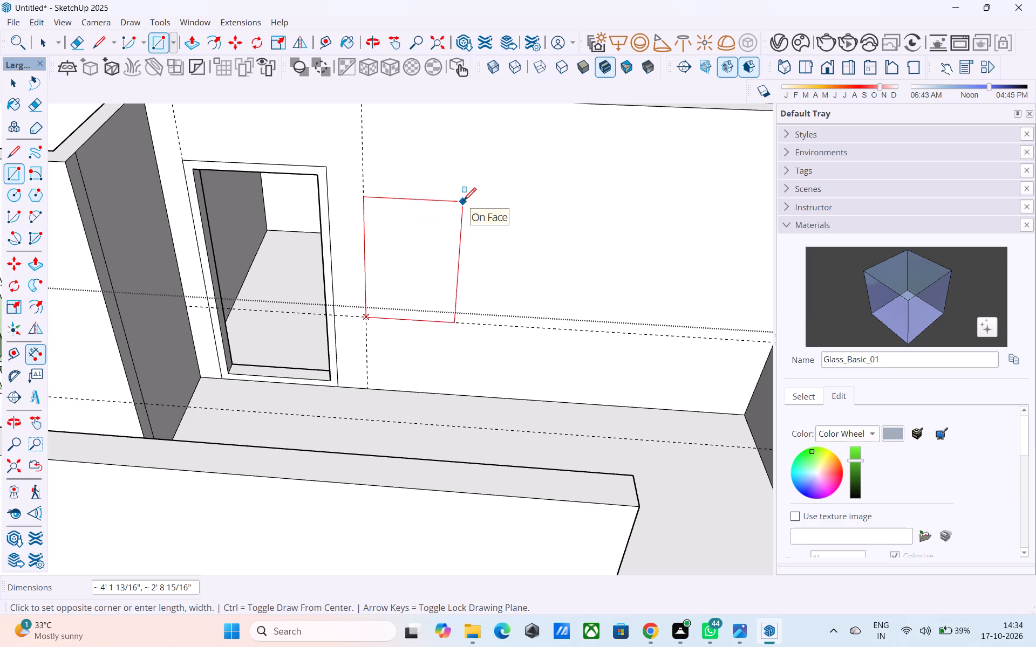
text(5',6')
key(Return)
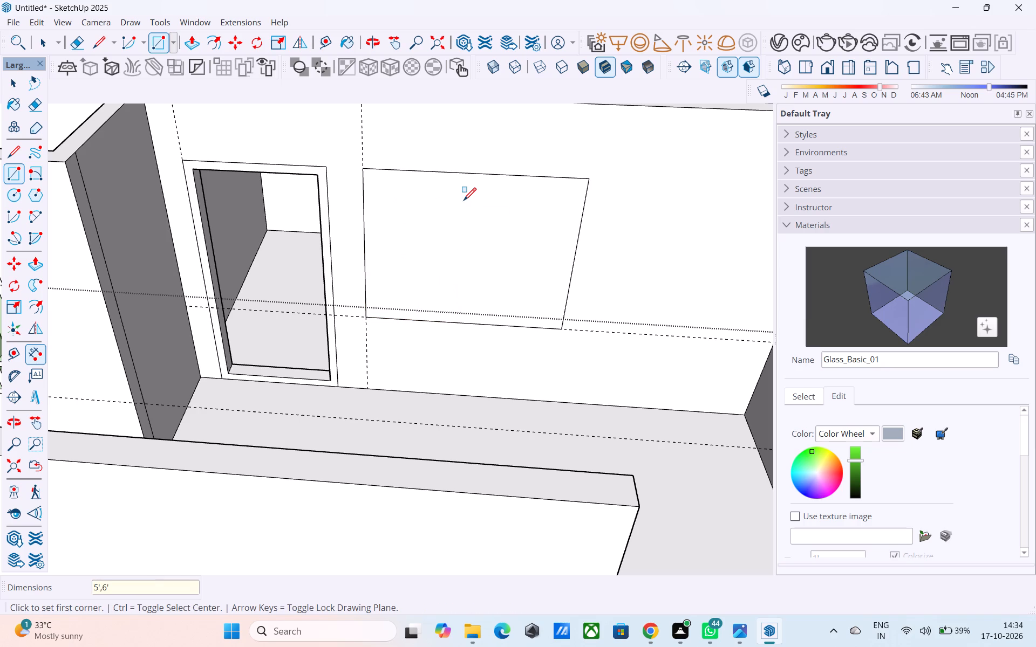
Offset the outline of the new 5' by 6' window rectangle inward by 3" to form a frame.
key(space)
click(466, 221)
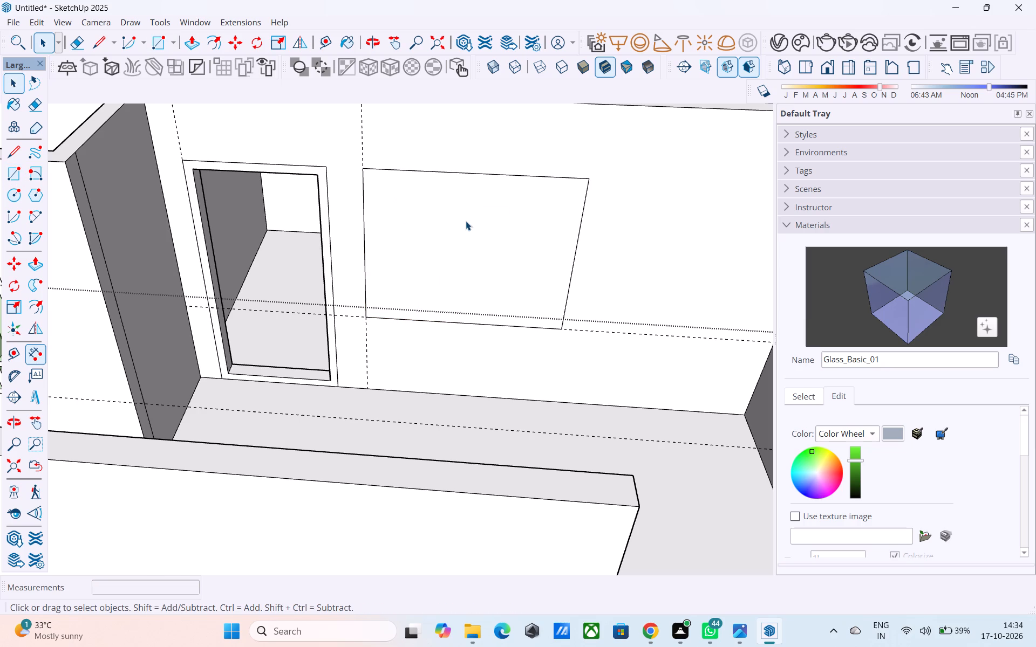
key(f)
click(466, 221)
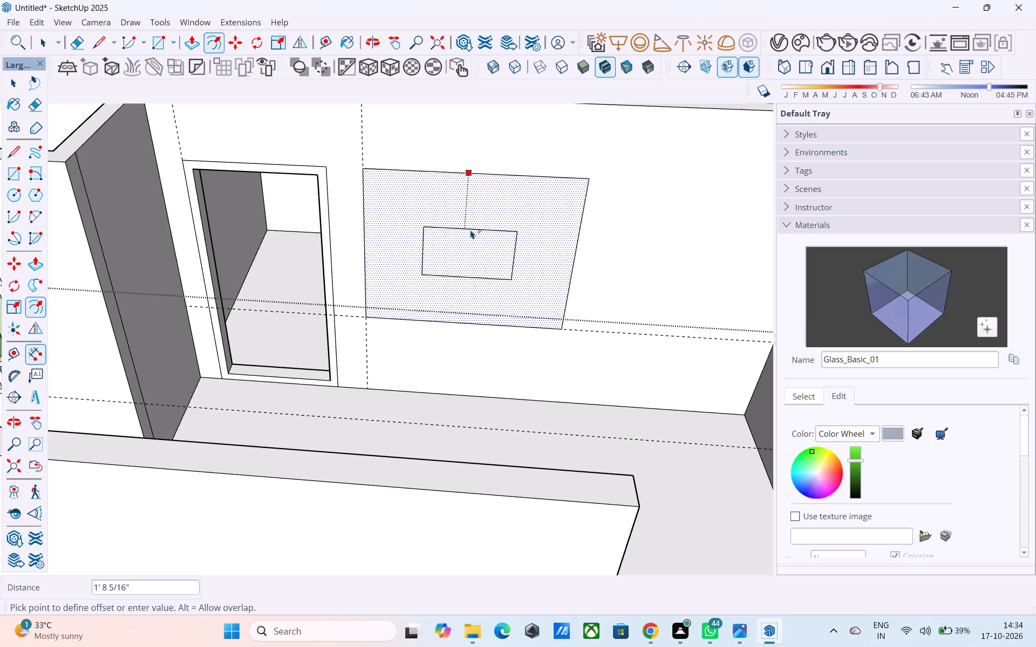
text(3")
key(Return)
key(space)
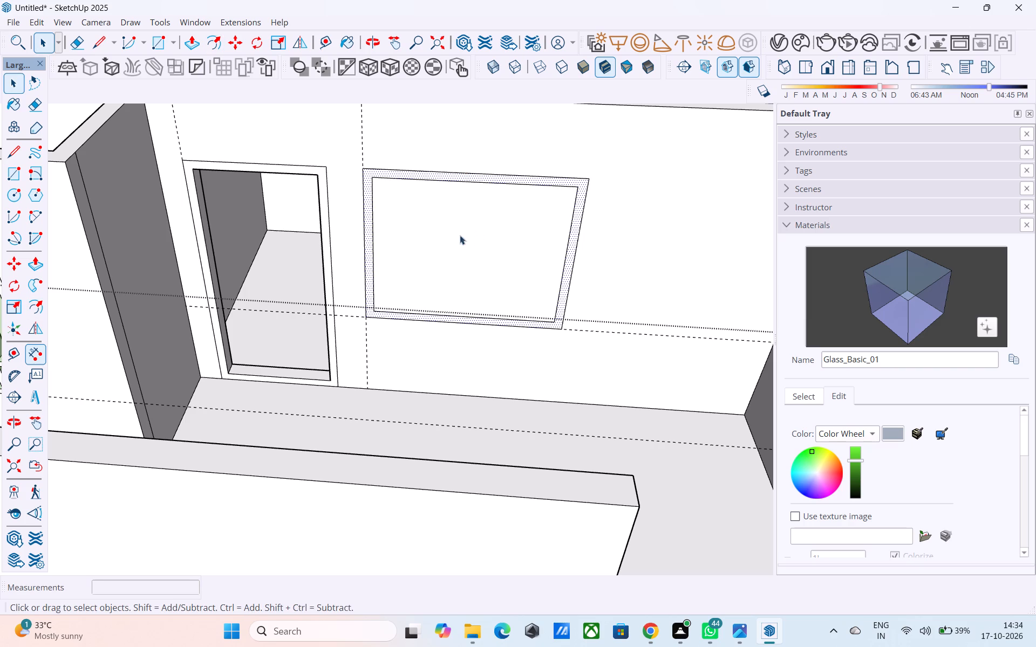
Push the face inside the new window frame through the wall to cut the opening, repeating the previous push distance.
scroll(420, 224, up, 4)
click(421, 224)
key(p)
double_click(451, 246)
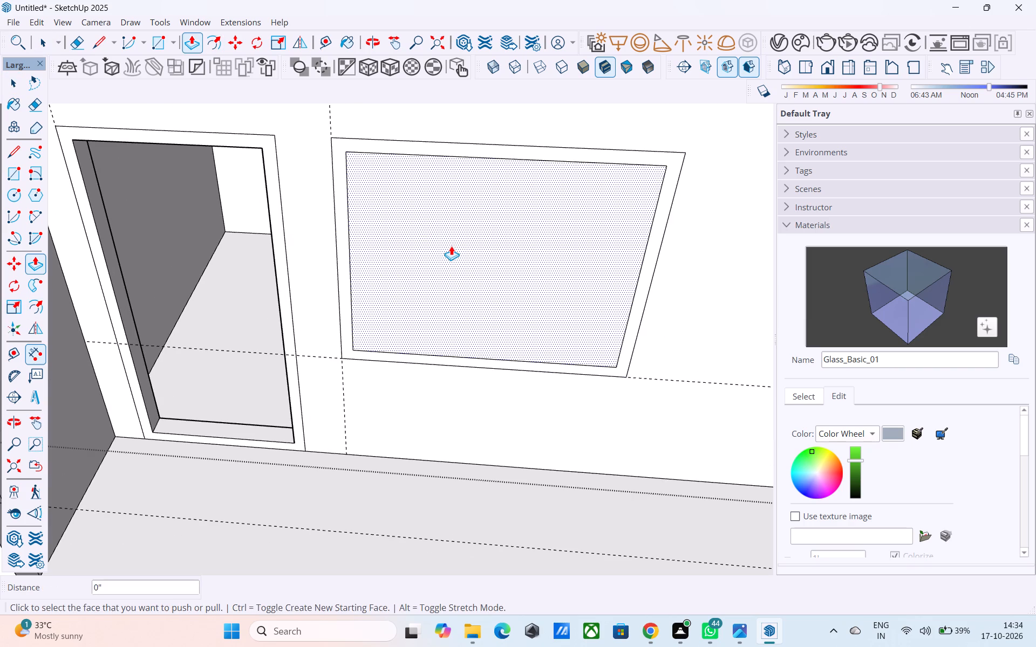
Examine the house from several angles, checking the new window opening, the door wall and the open rooms.
scroll(444, 249, down, 10)
middle_drag(399, 324, 306, 233)
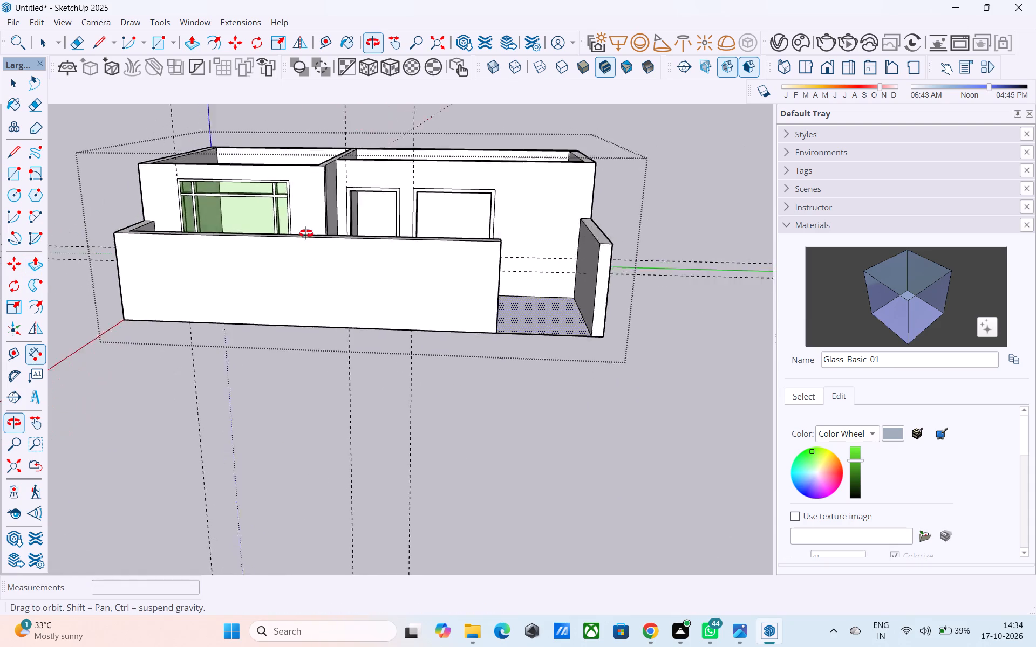
middle_drag(306, 233, 302, 265)
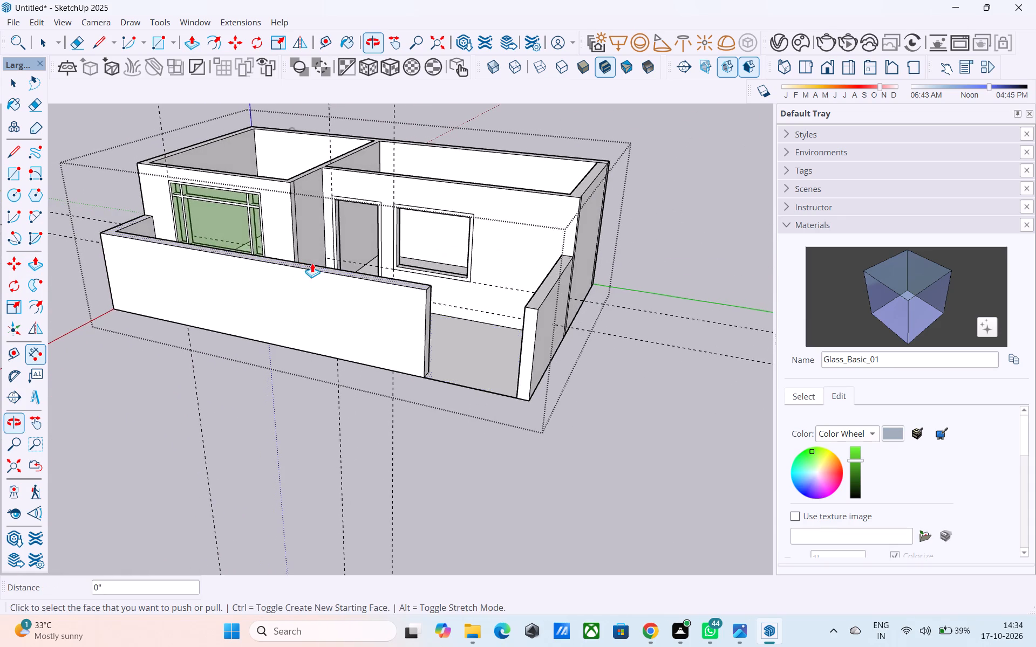
scroll(359, 238, up, 4)
scroll(360, 238, down, 6)
middle_drag(358, 247, 523, 241)
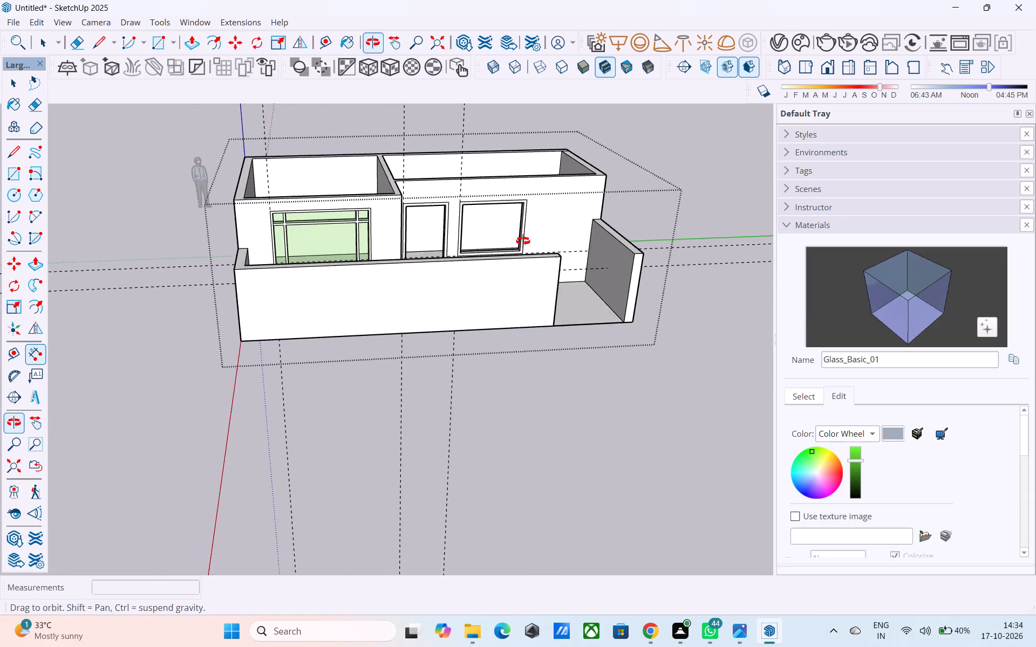
middle_drag(523, 241, 397, 271)
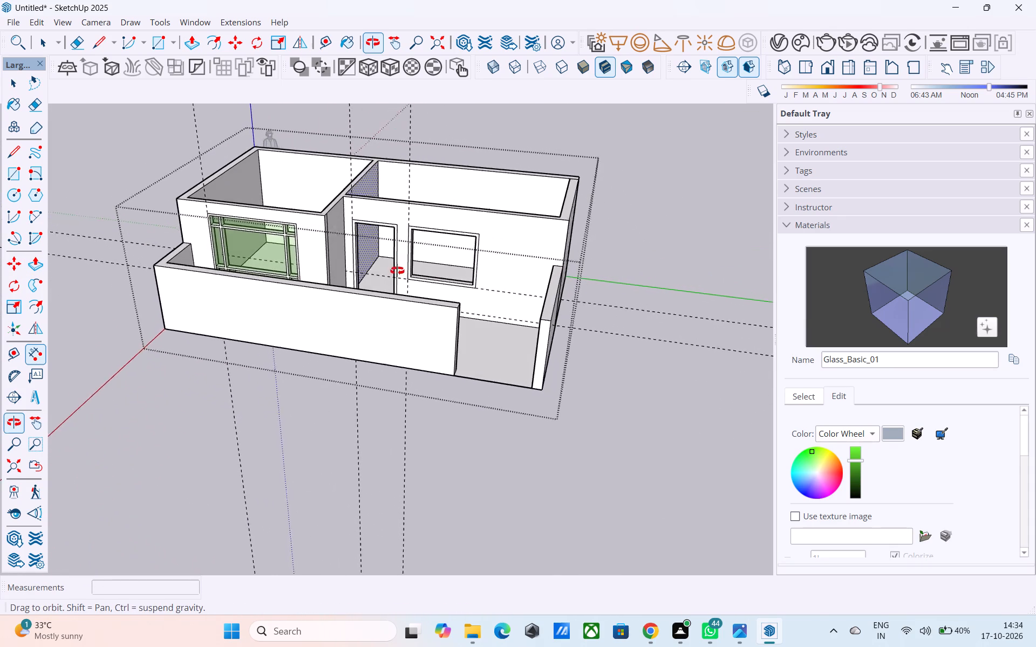
middle_drag(397, 271, 403, 300)
scroll(403, 300, up, 1)
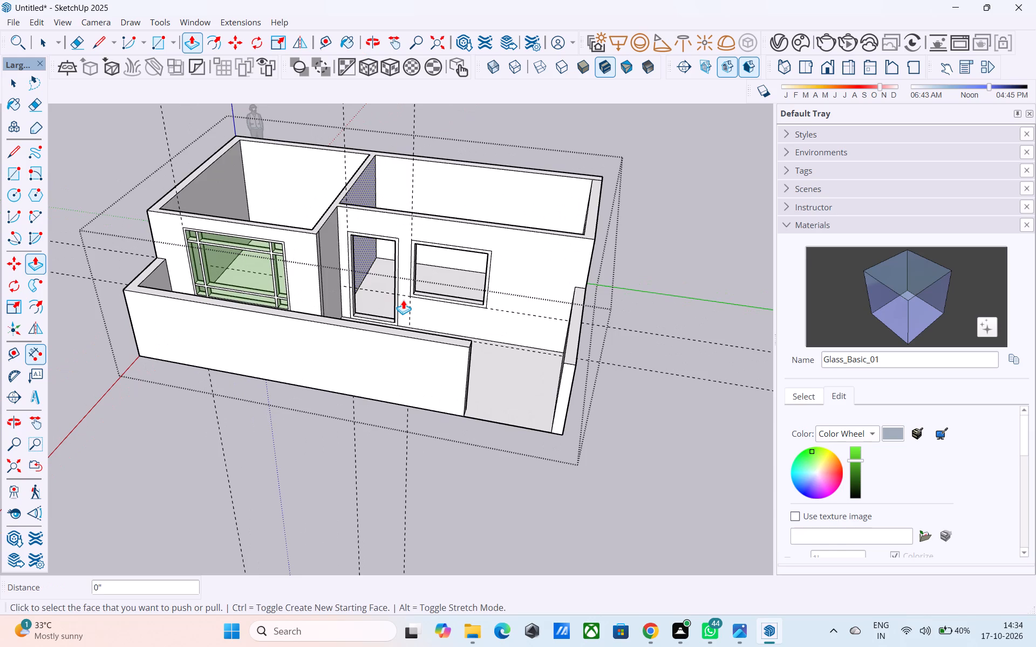
scroll(382, 384, down, 3)
middle_drag(379, 394, 378, 483)
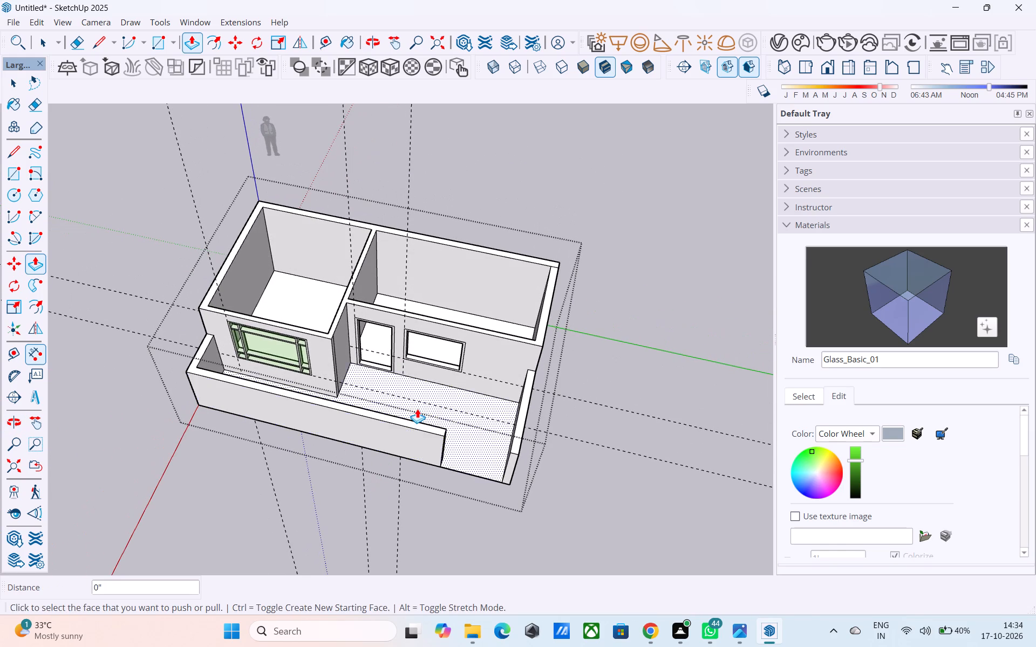
scroll(417, 409, down, 3)
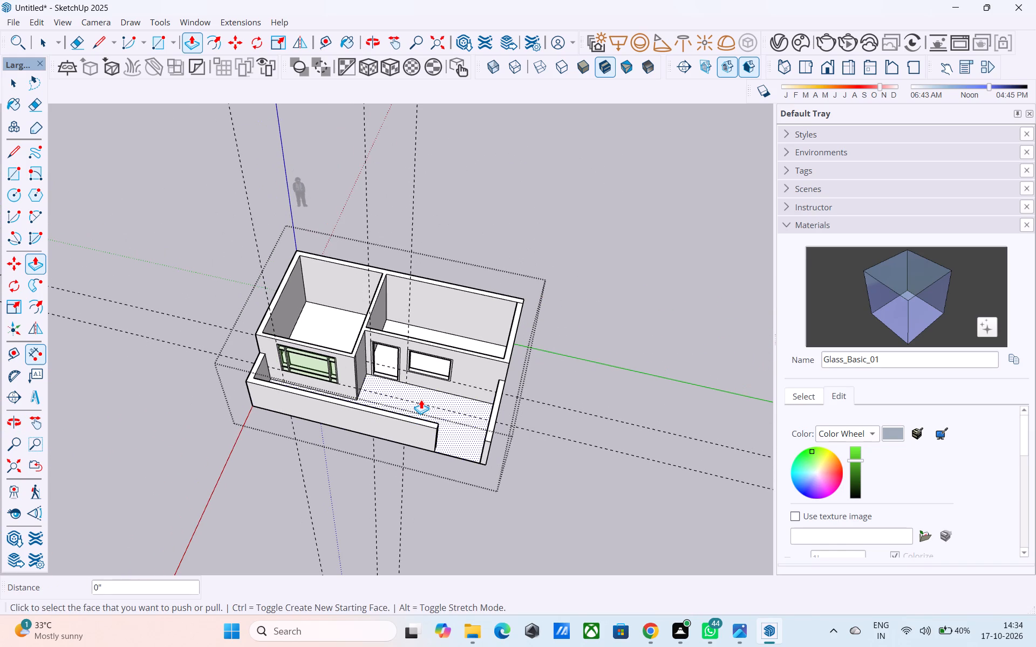
scroll(421, 400, down, 5)
middle_drag(421, 400, 421, 375)
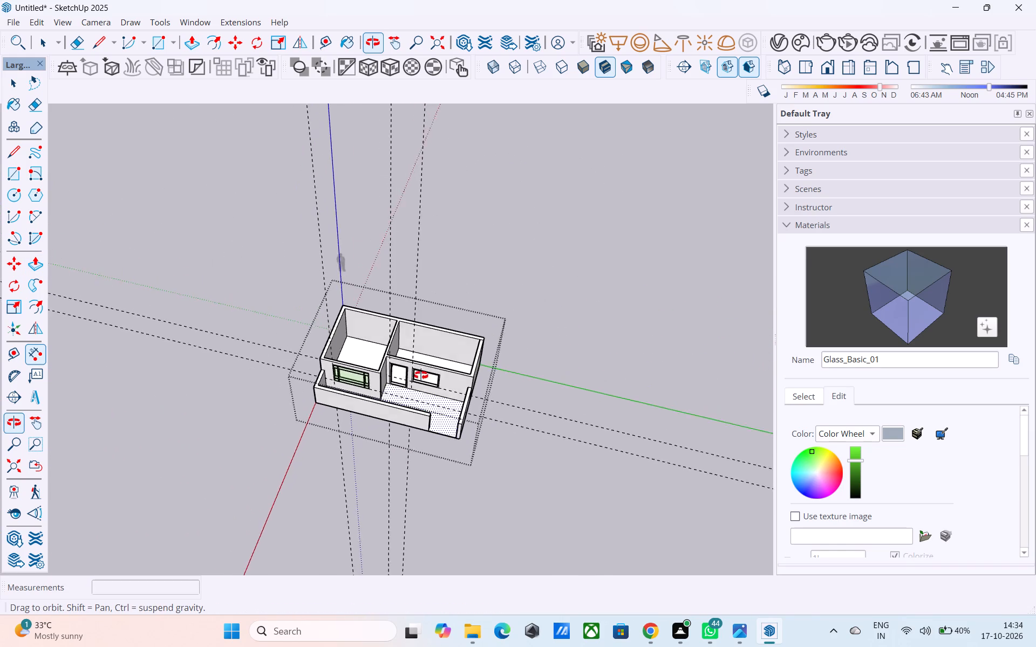
middle_drag(421, 375, 457, 284)
scroll(385, 333, up, 7)
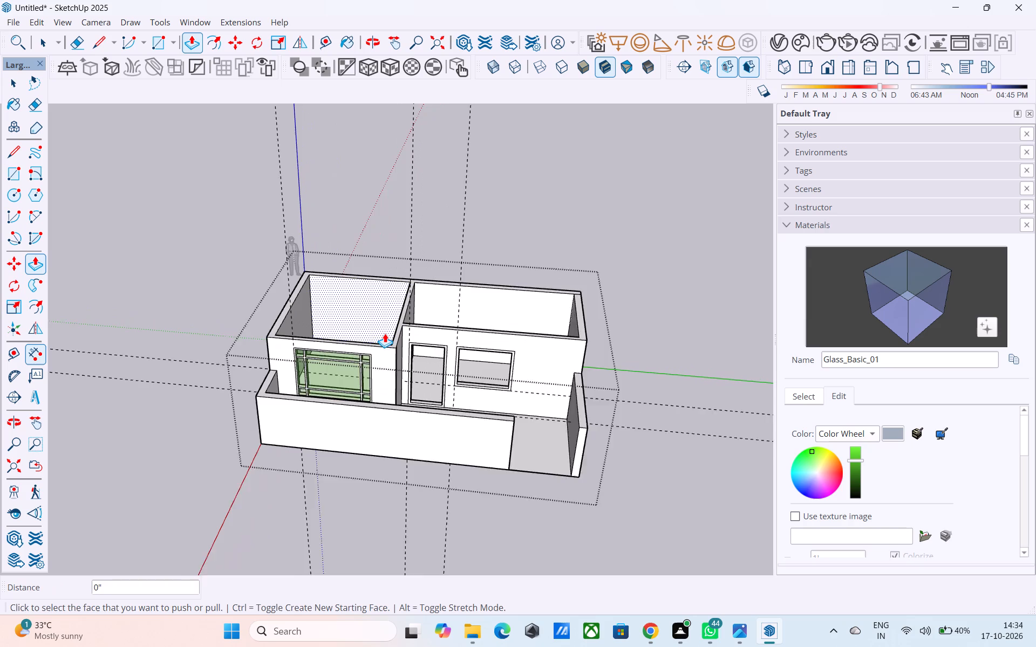
scroll(384, 333, up, 6)
scroll(384, 333, down, 7)
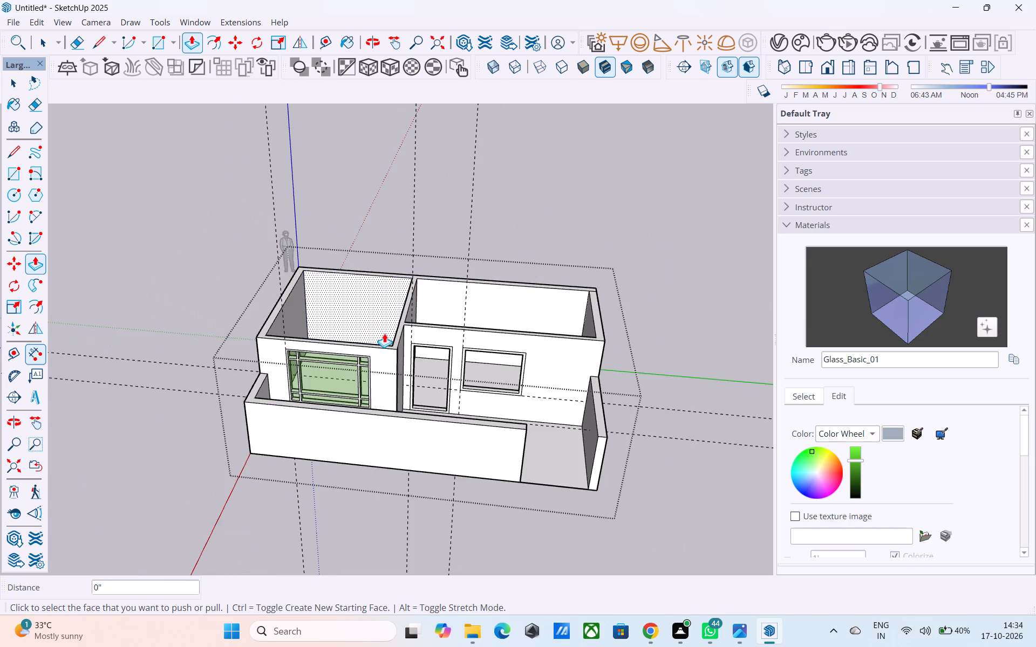
scroll(384, 333, down, 1)
Outside the house group, draw a roof rectangle between diagonally opposite outer top corners of the walls, covering both rooms.
key(space)
click(520, 213)
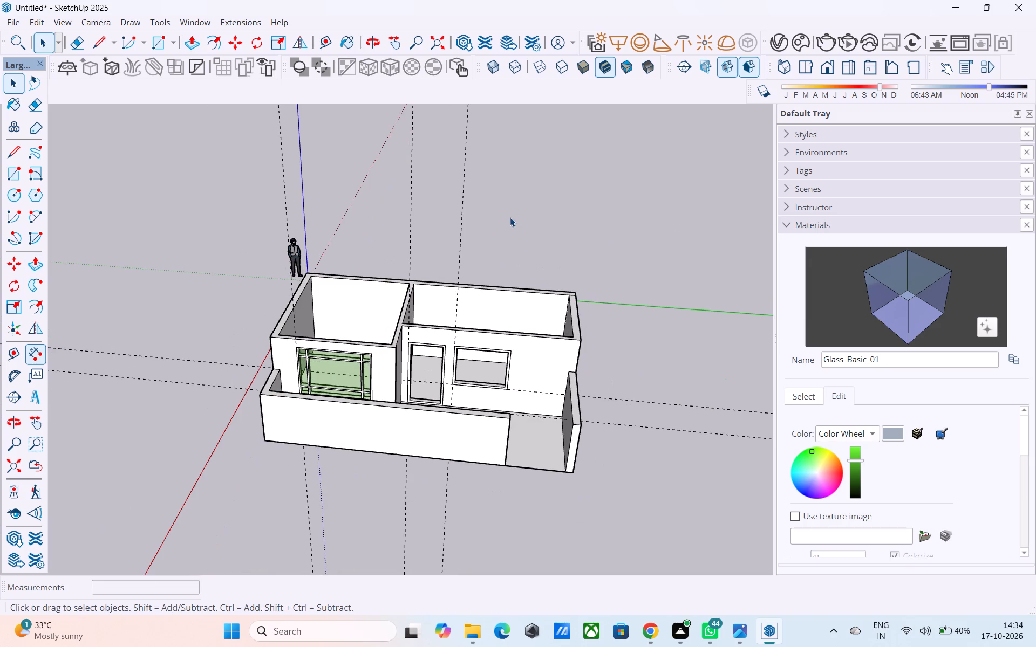
key(r)
middle_drag(326, 276, 340, 383)
scroll(591, 334, up, 10)
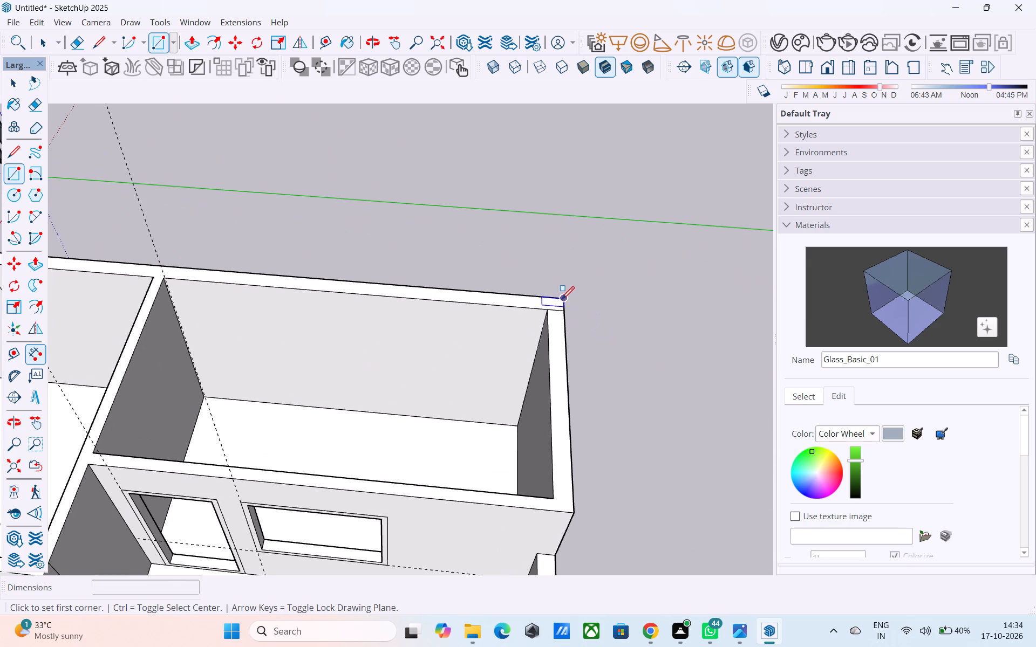
click(562, 300)
scroll(562, 300, down, 7)
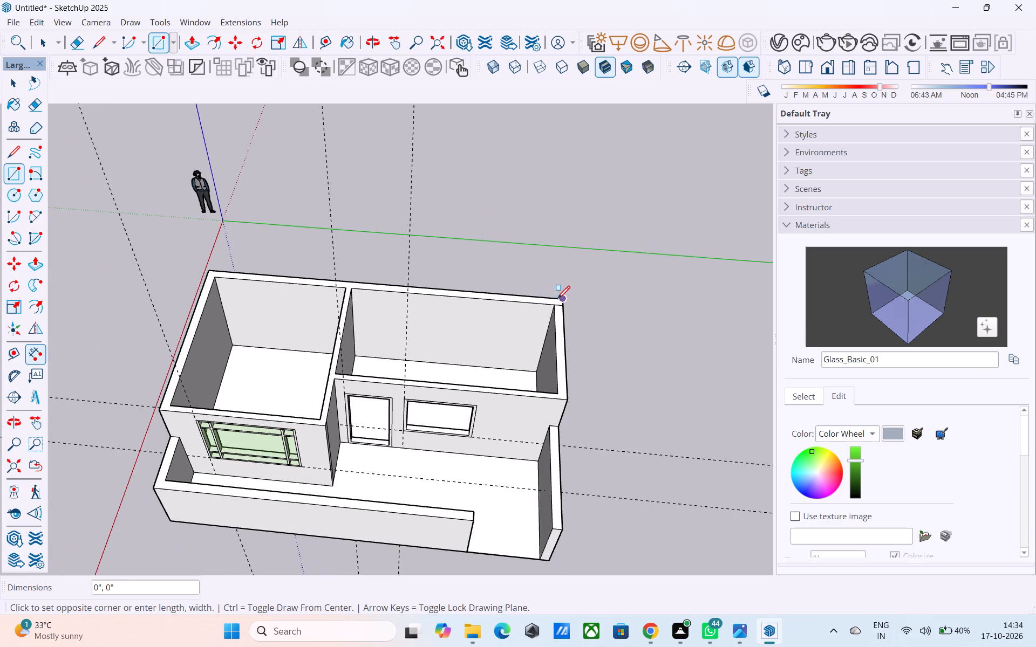
click(163, 411)
Push/Pull the roof rectangle up by 1' to form a solid roof slab.
scroll(165, 403, down, 1)
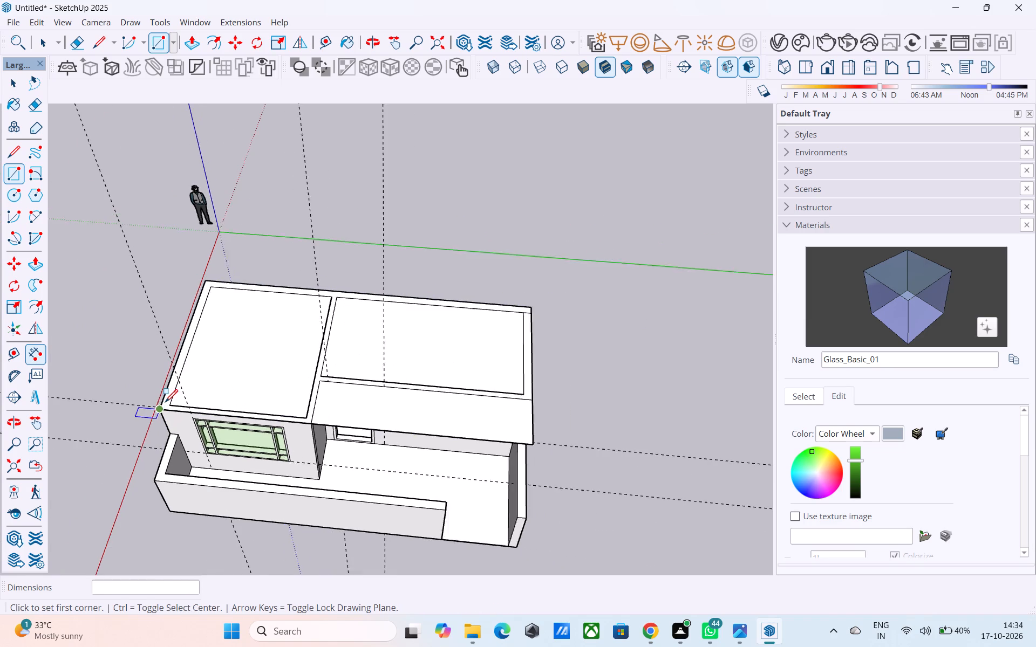
scroll(165, 403, down, 1)
key(space)
scroll(233, 378, up, 5)
click(233, 378)
key(p)
click(234, 378)
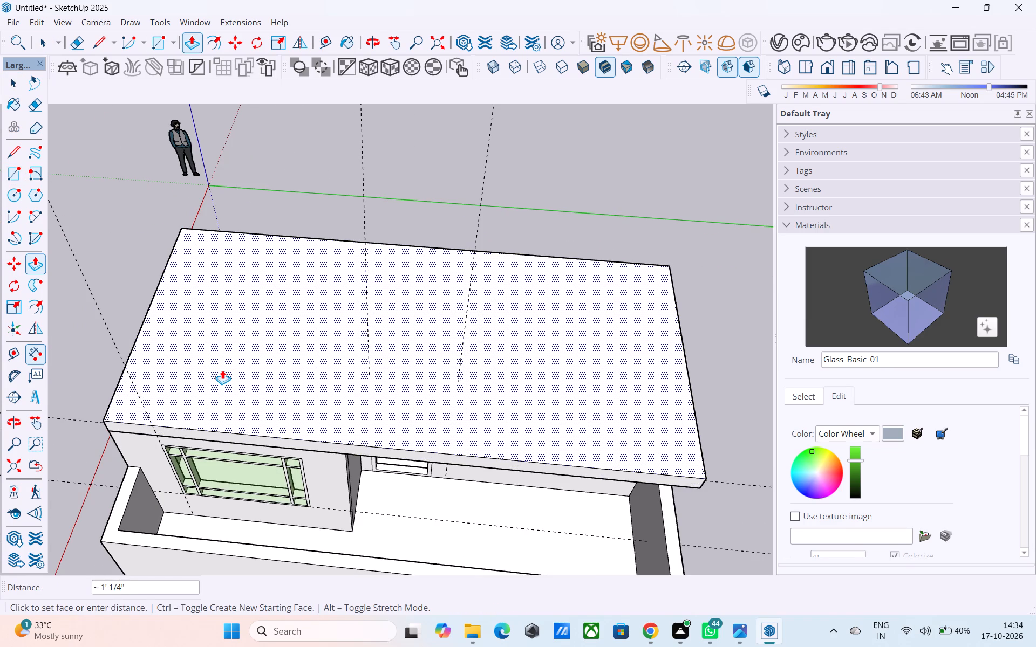
text(1')
key(Return)
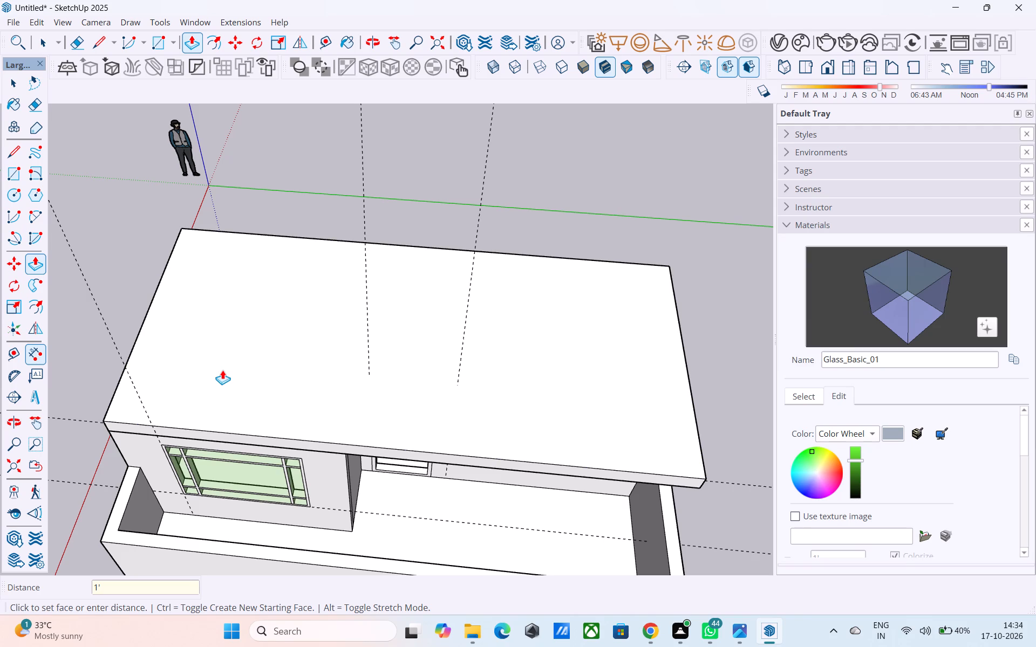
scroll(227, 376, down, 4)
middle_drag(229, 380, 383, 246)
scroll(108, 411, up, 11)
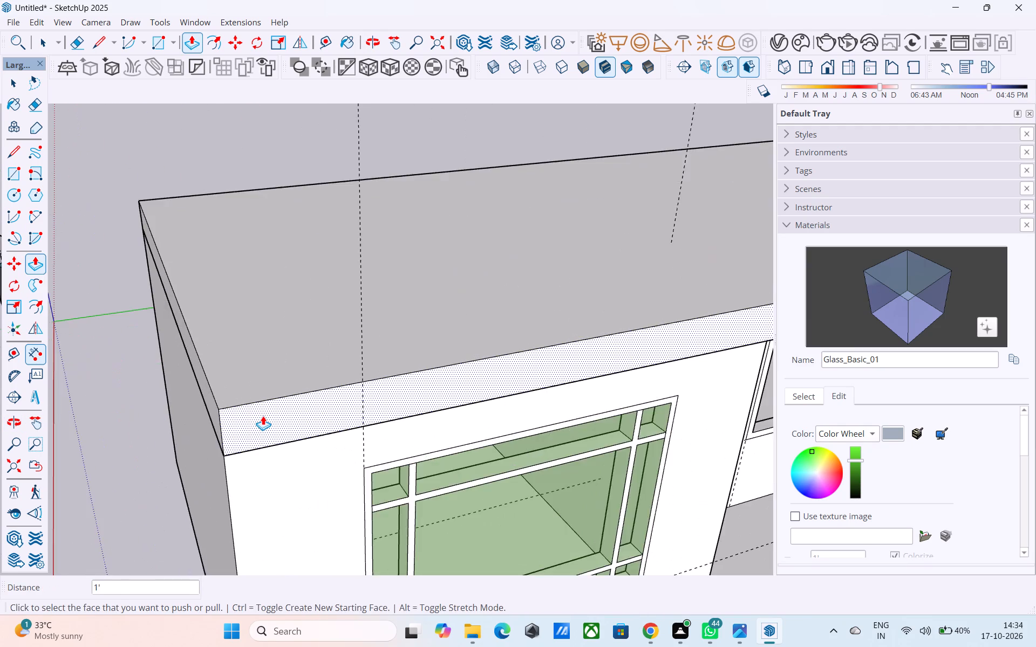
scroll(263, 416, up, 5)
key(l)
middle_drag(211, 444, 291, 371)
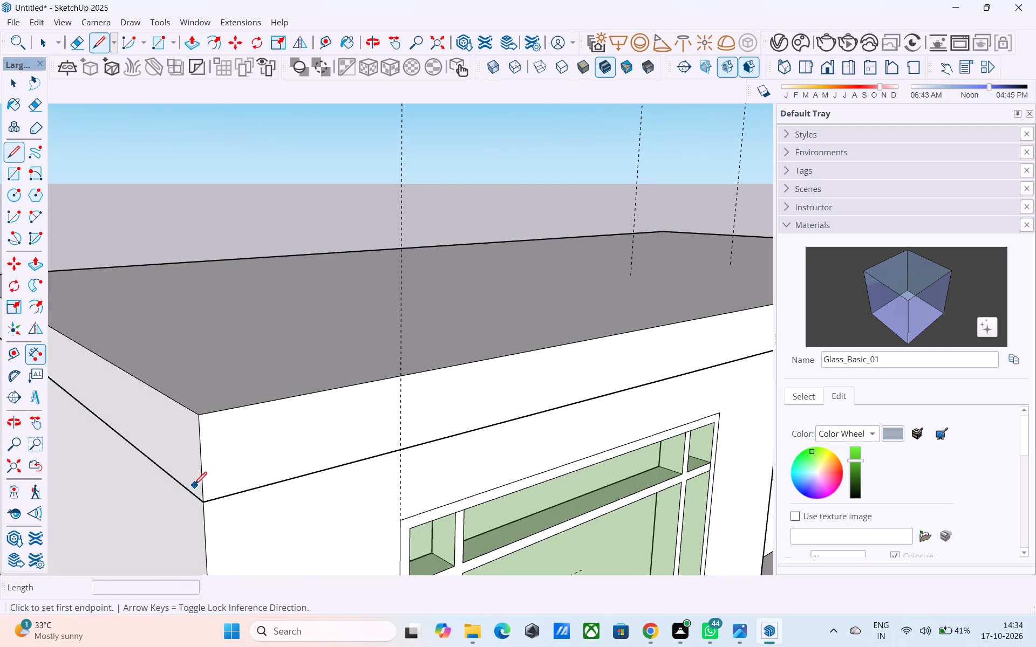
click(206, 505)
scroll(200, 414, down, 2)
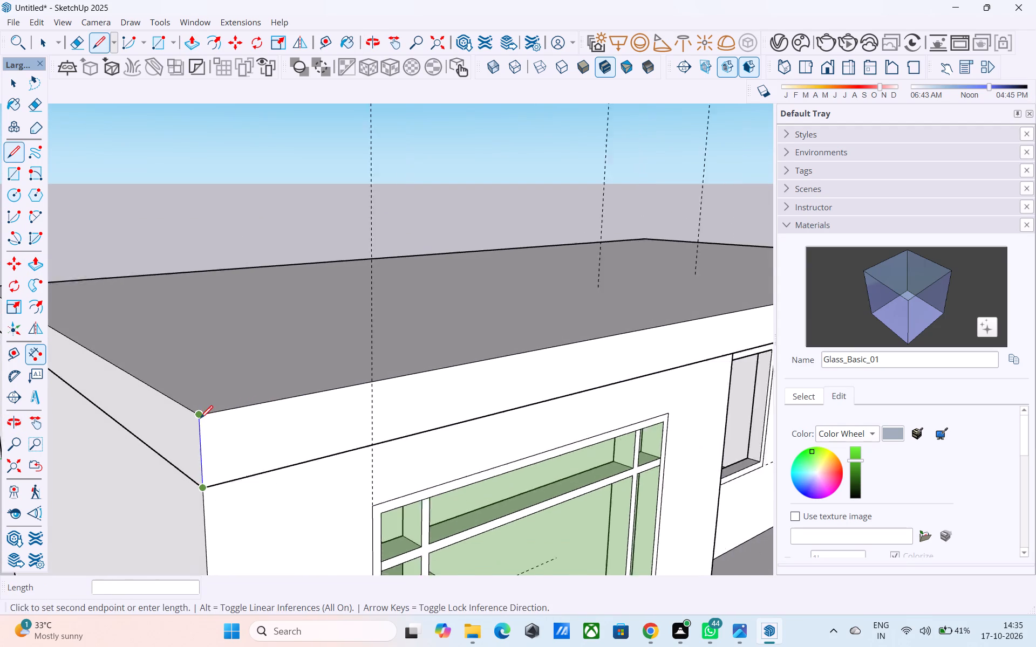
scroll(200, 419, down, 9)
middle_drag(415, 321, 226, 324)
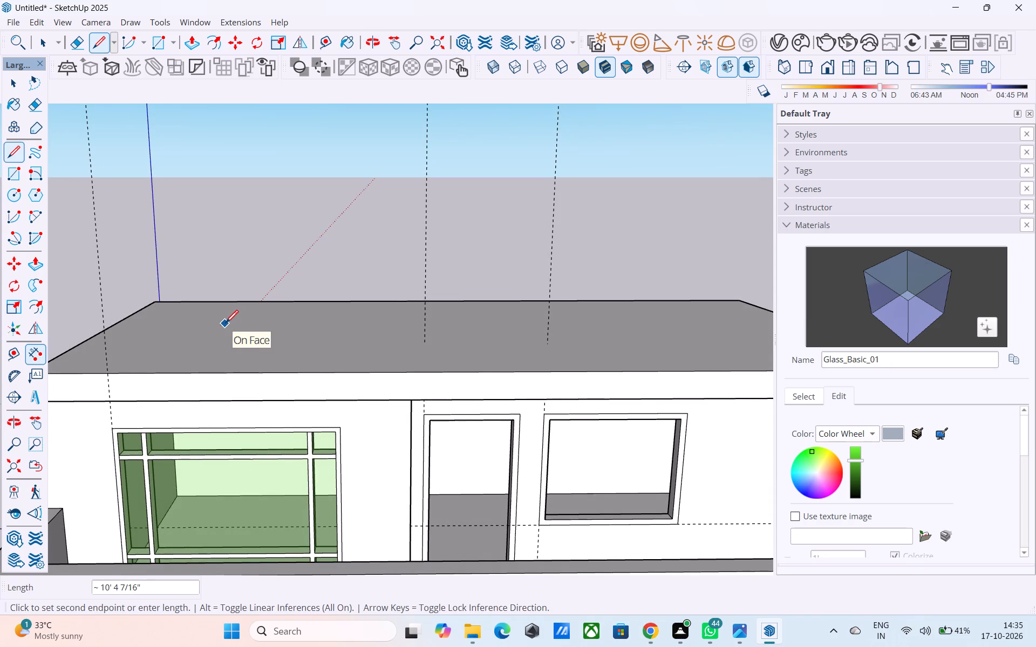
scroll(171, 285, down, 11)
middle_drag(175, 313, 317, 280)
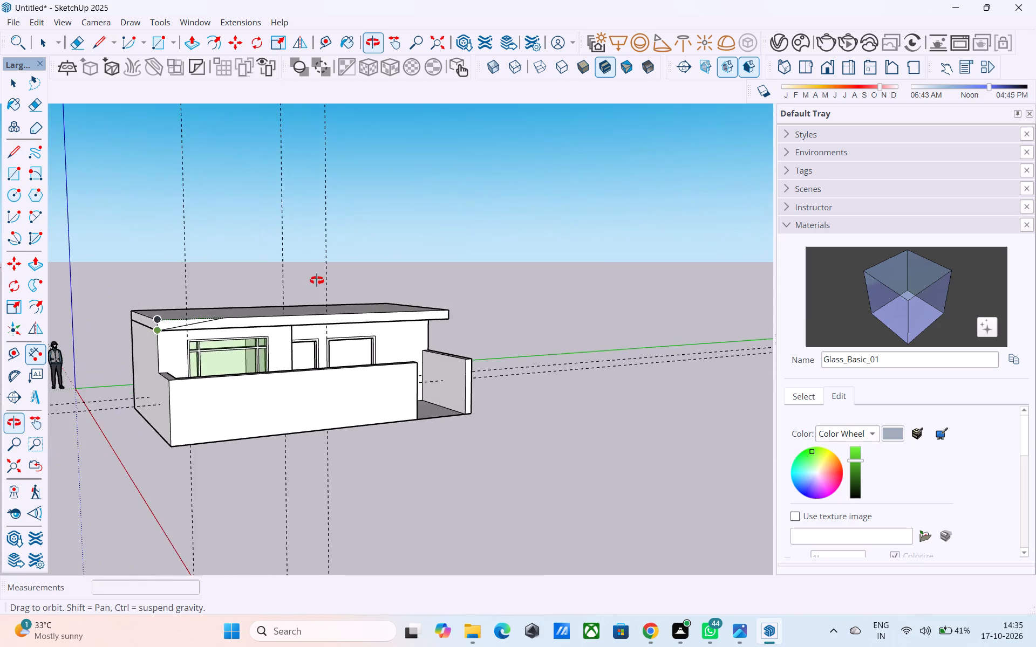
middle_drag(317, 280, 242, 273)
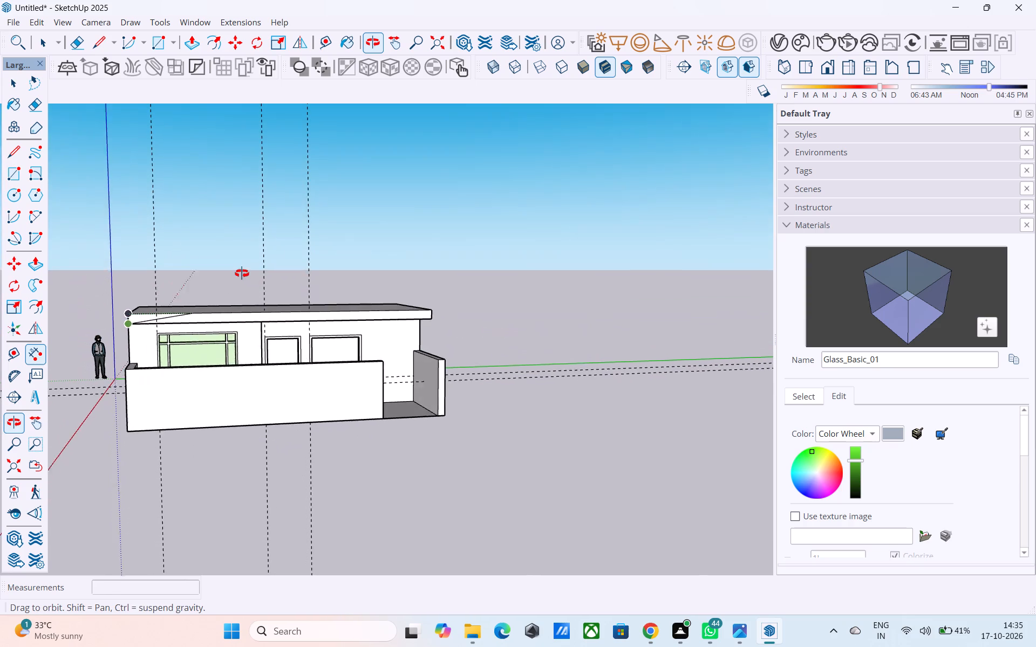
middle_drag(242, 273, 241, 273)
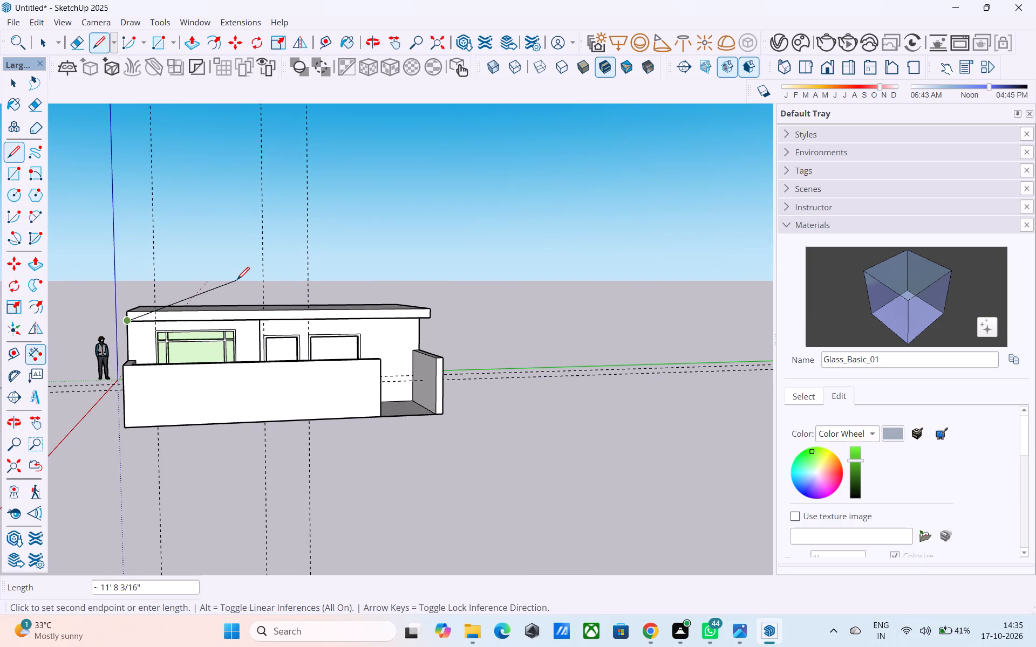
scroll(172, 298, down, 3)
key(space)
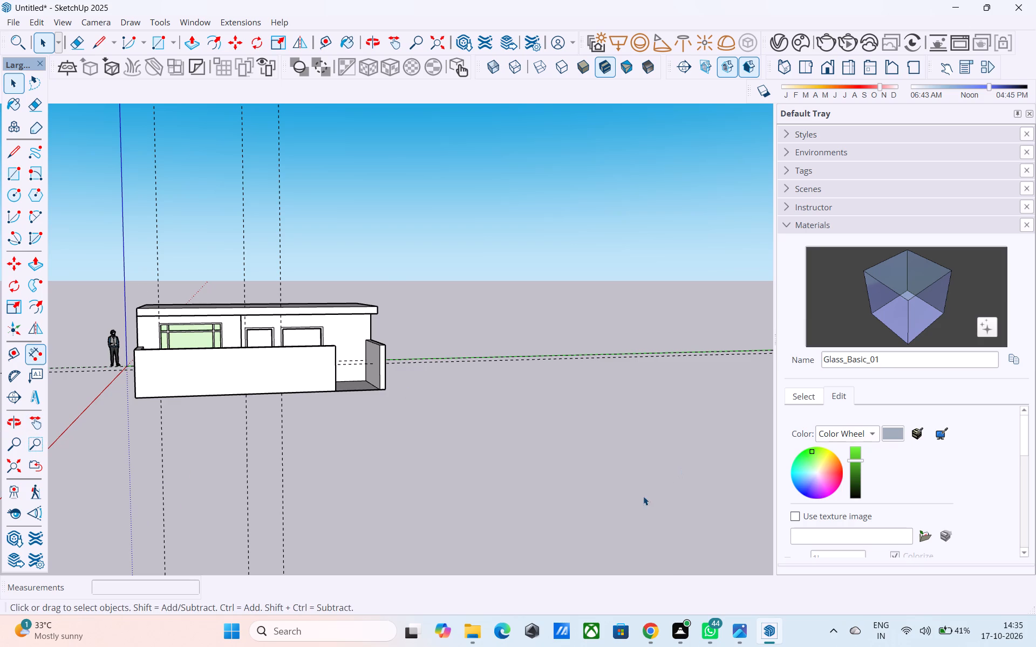
Examine the roofed house from the front and from both sides, including the roof slab and the window and door openings.
scroll(643, 498, down, 5)
scroll(512, 444, up, 4)
shift+middle_drag(521, 456, 394, 345)
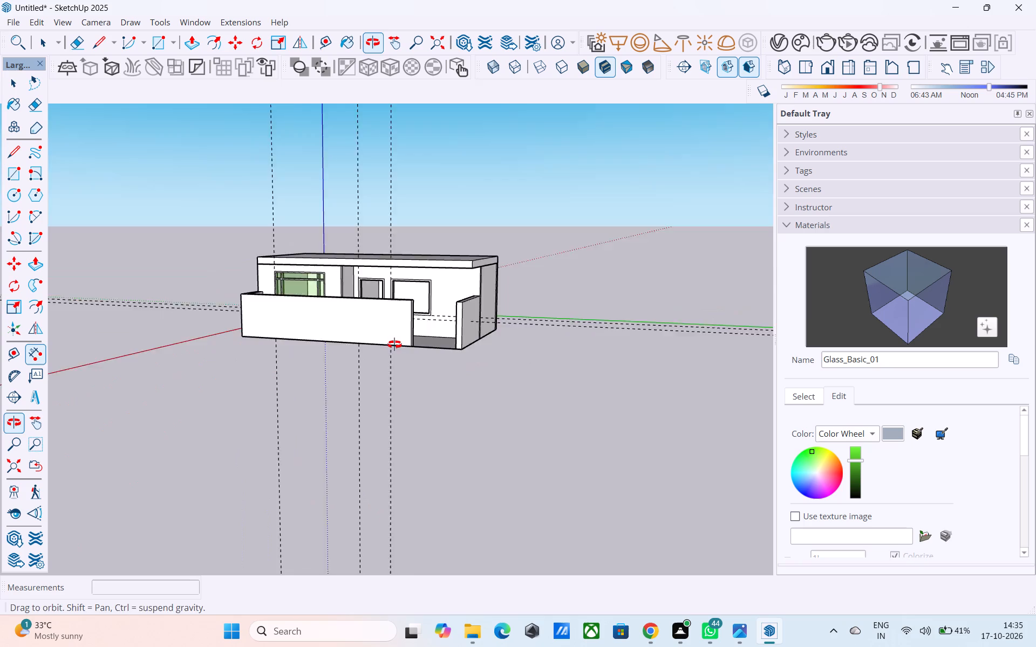
shift+middle_drag(394, 345, 377, 337)
scroll(353, 304, up, 9)
shift+middle_drag(398, 347, 713, 442)
shift+middle_drag(709, 437, 718, 452)
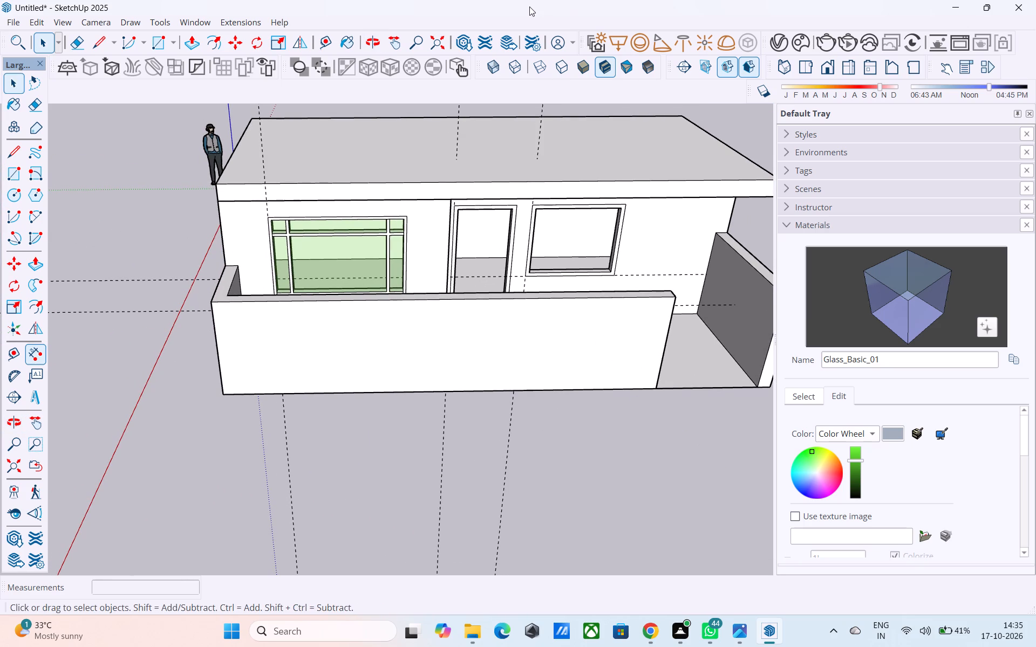
scroll(545, 455, down, 4)
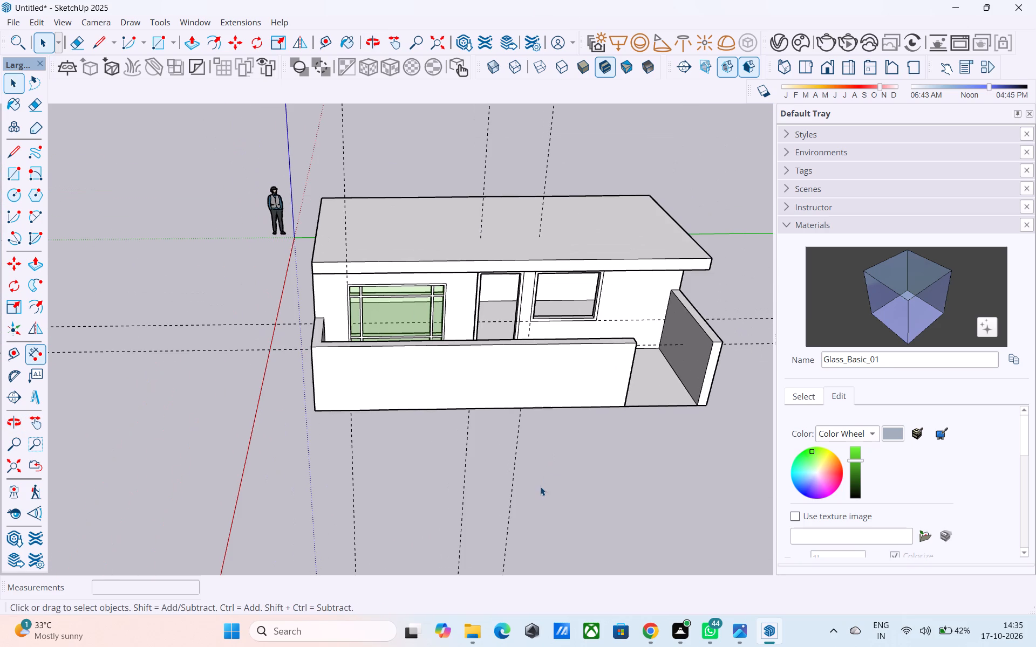
middle_drag(542, 484, 658, 510)
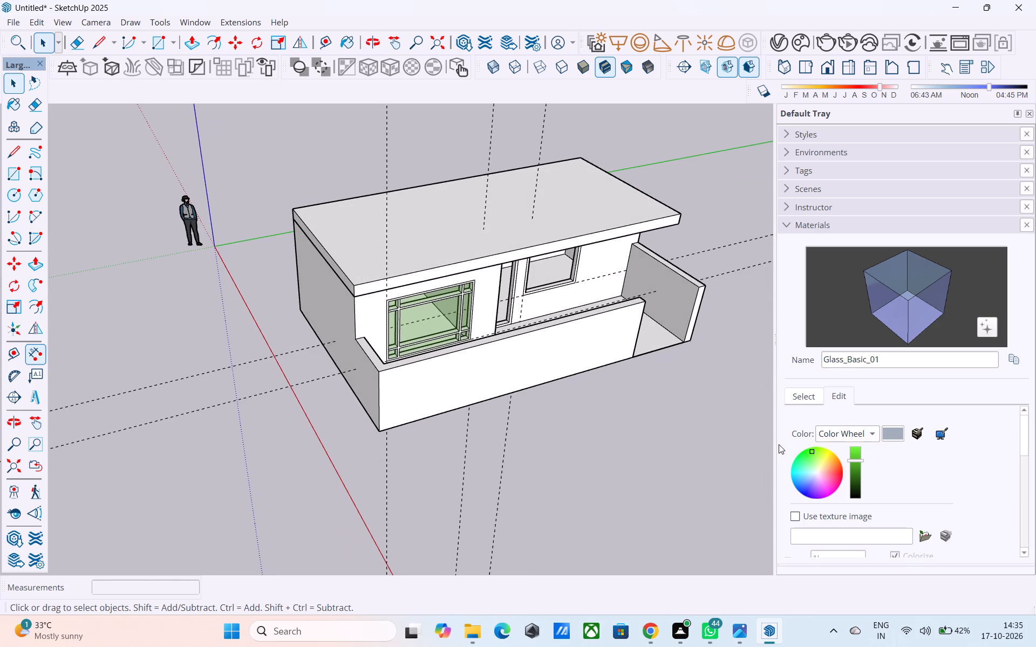
Examine the roofed house from the front and the corners, checking the roof slab's front edge above the recessed door wall.
middle_drag(422, 293, 523, 225)
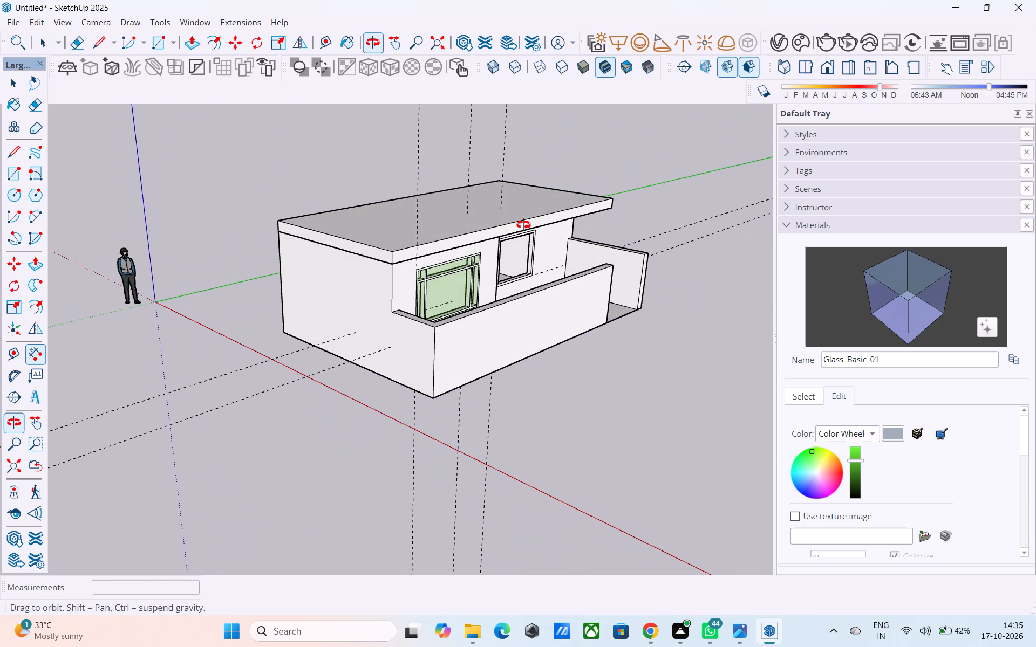
middle_drag(523, 225, 394, 296)
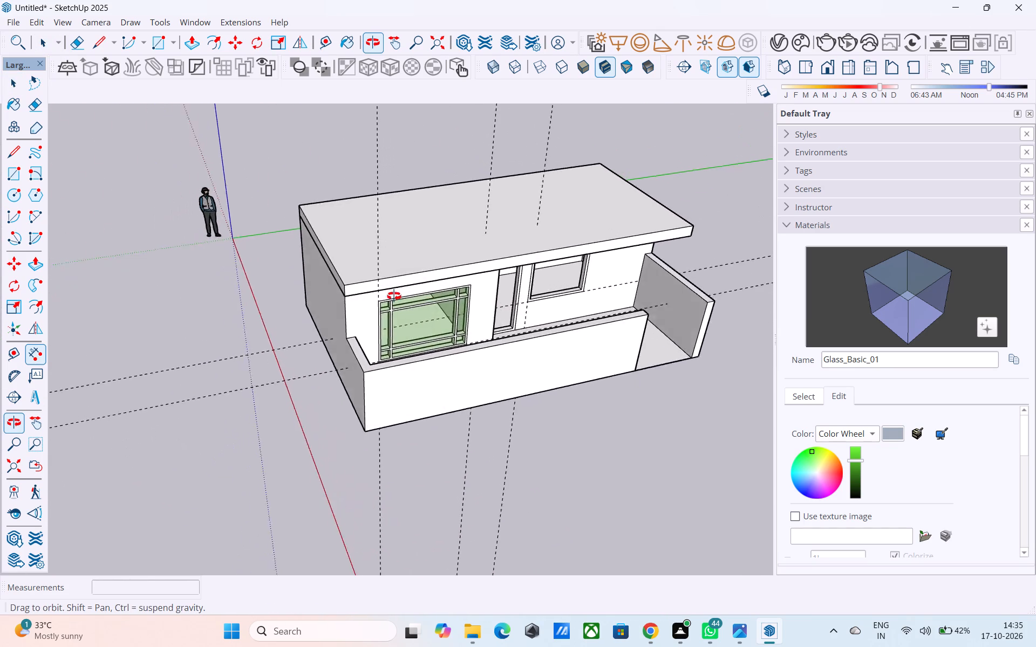
middle_drag(394, 296, 503, 258)
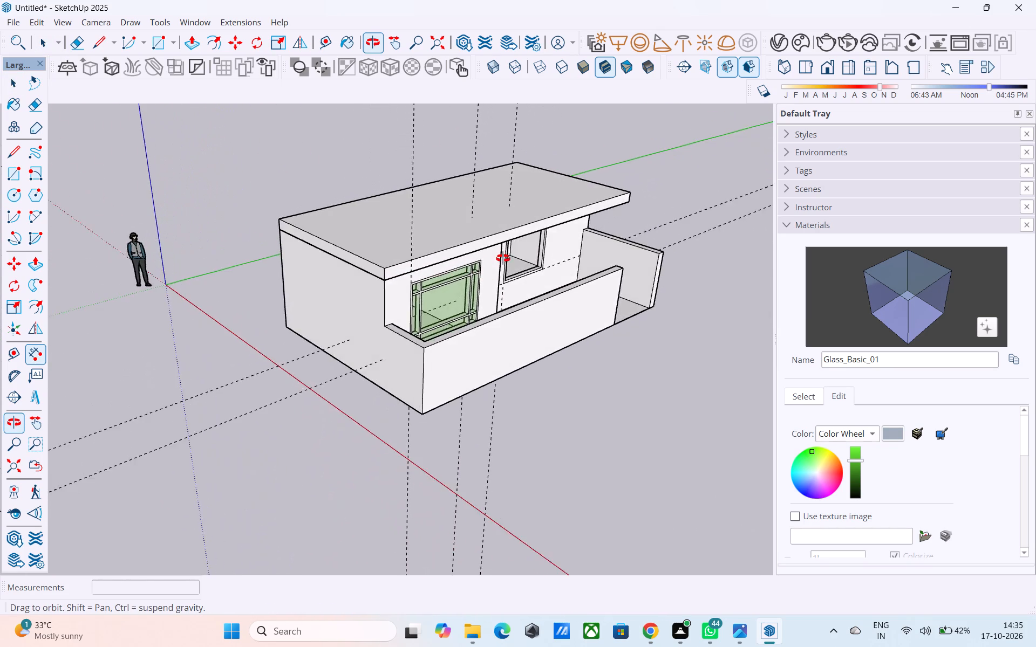
middle_drag(503, 258, 582, 252)
scroll(582, 252, up, 4)
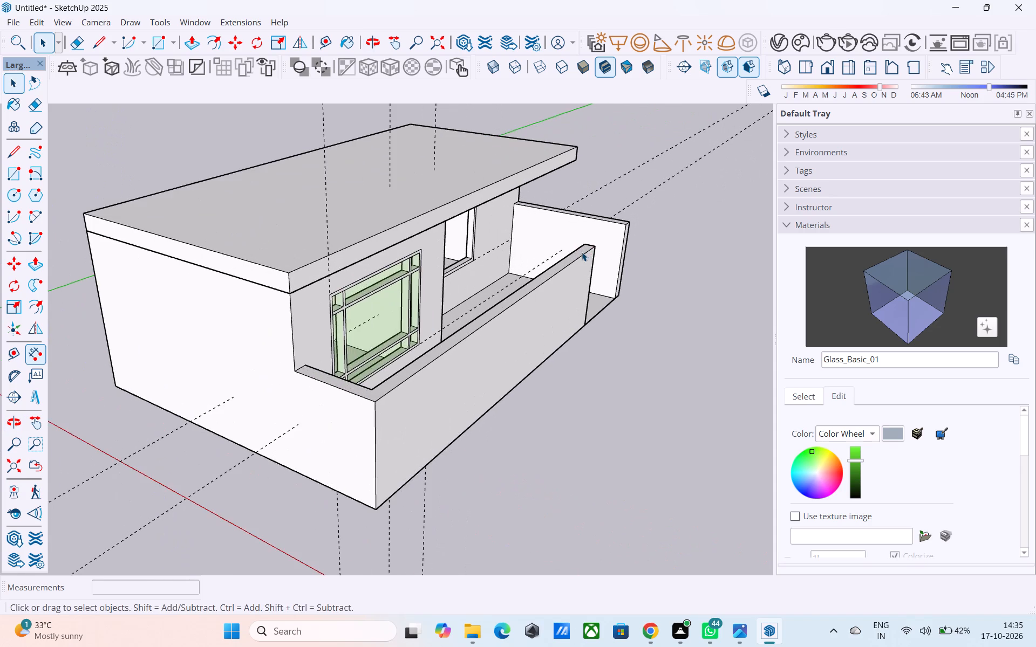
middle_drag(578, 256, 378, 253)
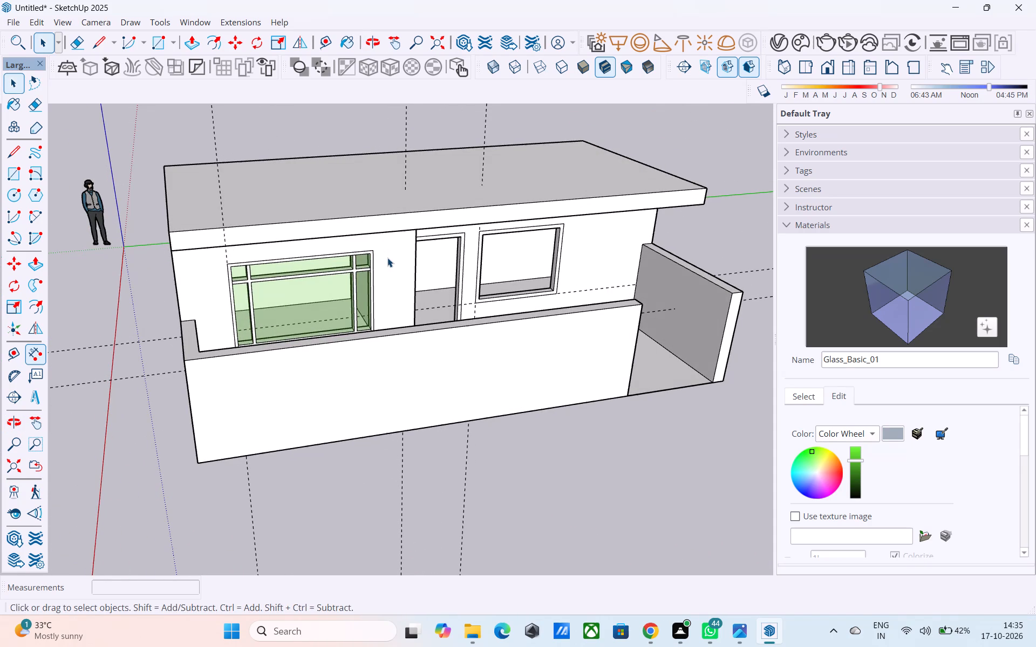
middle_drag(391, 258, 415, 254)
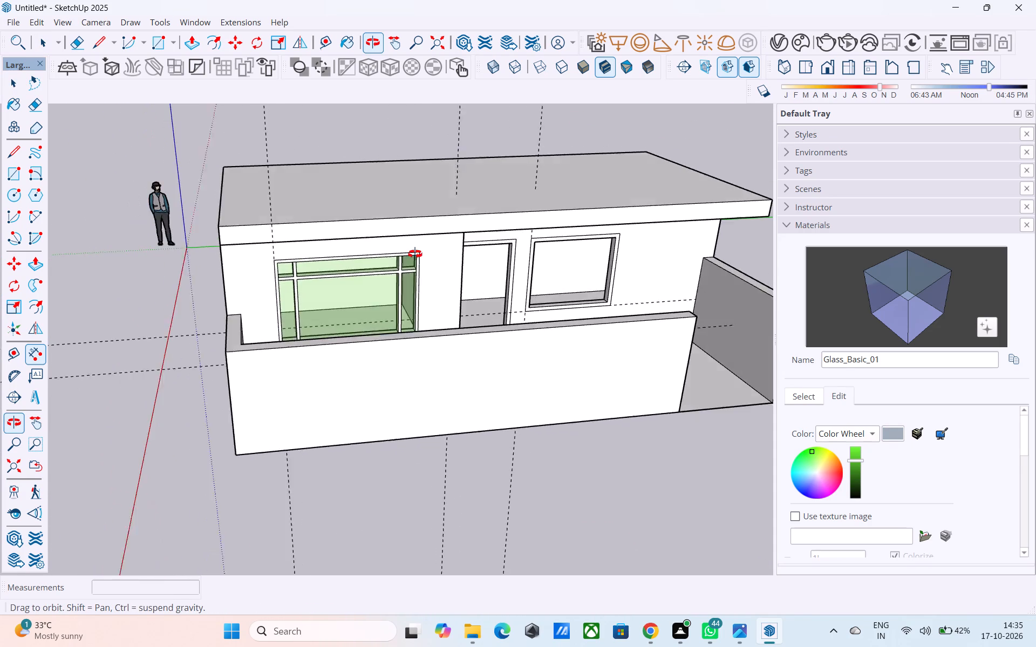
middle_drag(415, 254, 413, 253)
scroll(640, 307, up, 3)
scroll(628, 296, down, 2)
shift+middle_drag(626, 297, 643, 325)
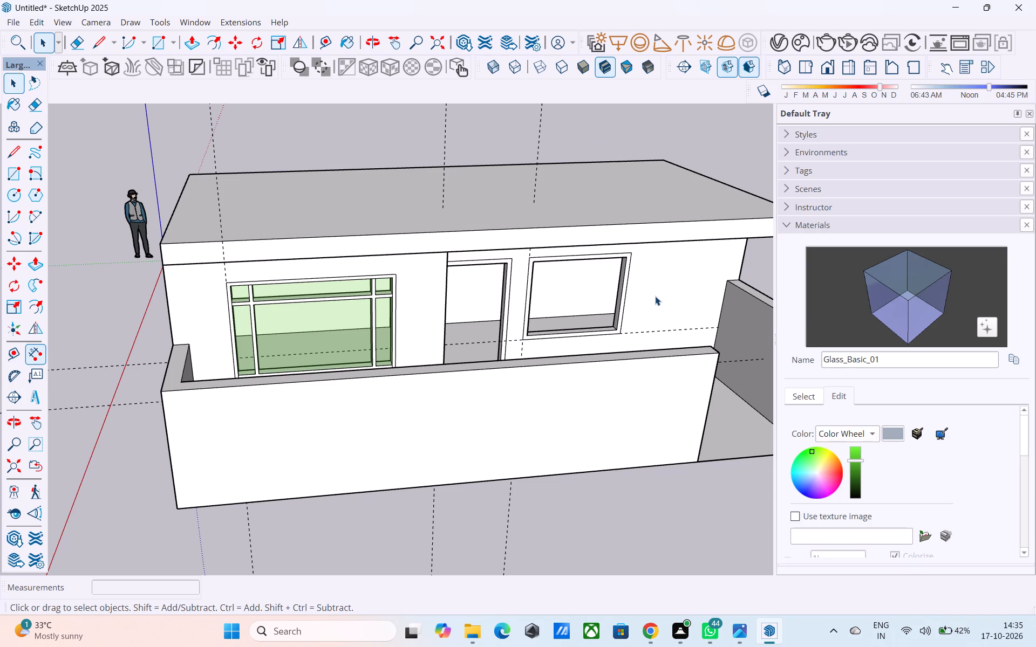
scroll(535, 274, down, 1)
middle_drag(530, 281, 509, 263)
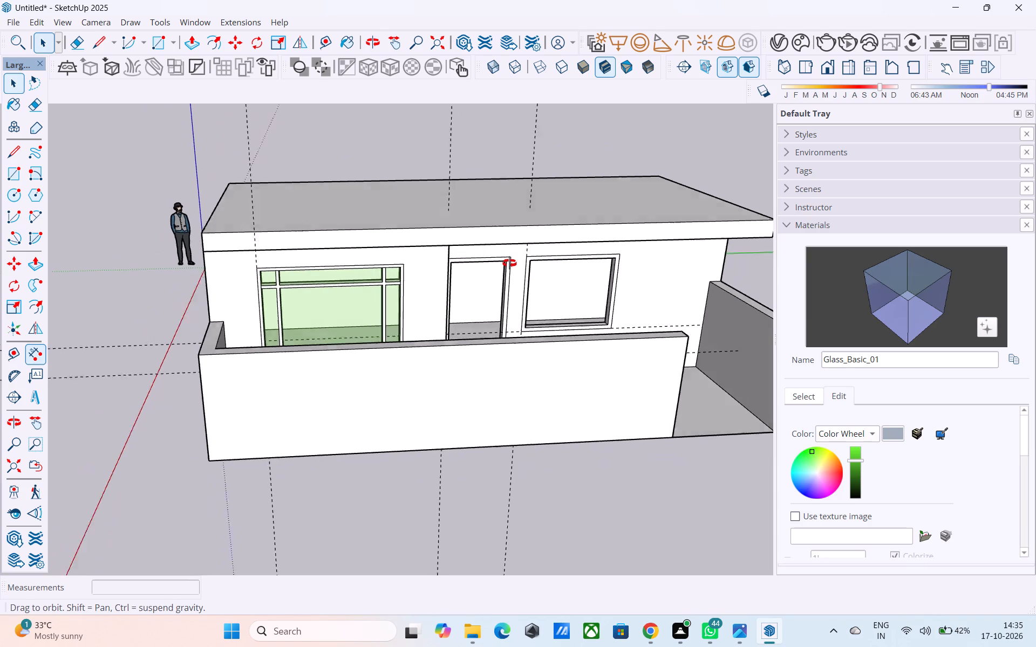
middle_drag(509, 263, 408, 204)
scroll(374, 203, up, 4)
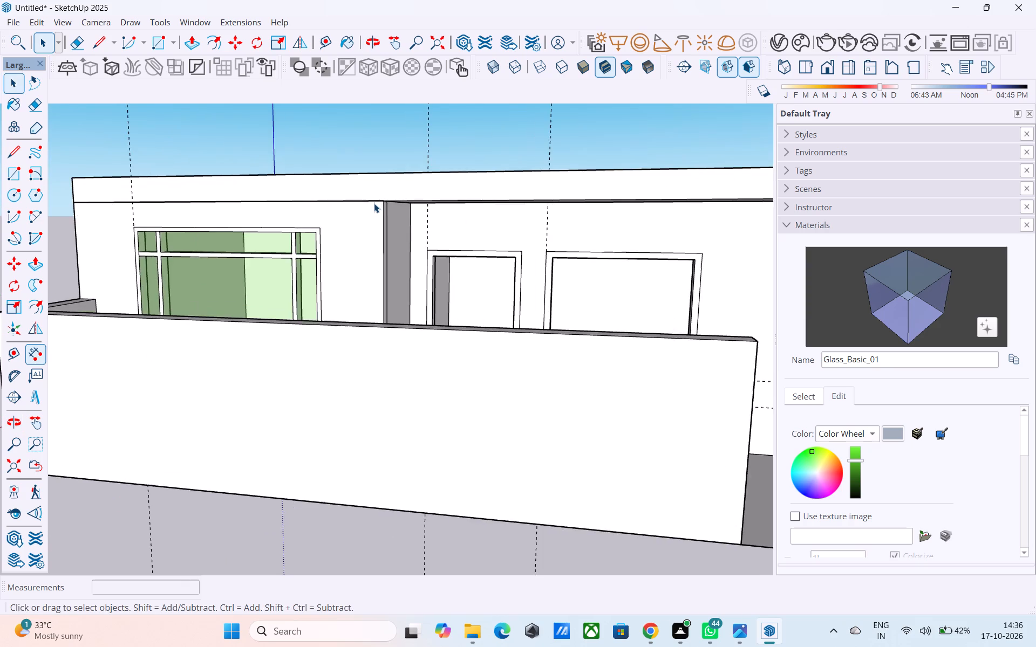
middle_drag(382, 206, 295, 211)
shift+middle_drag(307, 208, 304, 228)
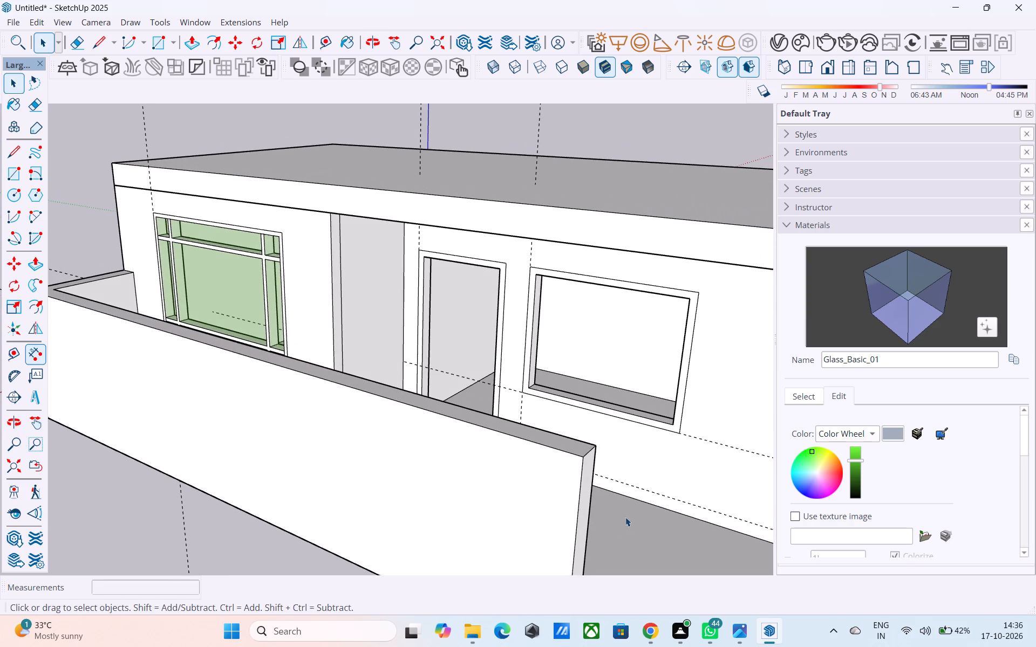
middle_drag(439, 410, 601, 451)
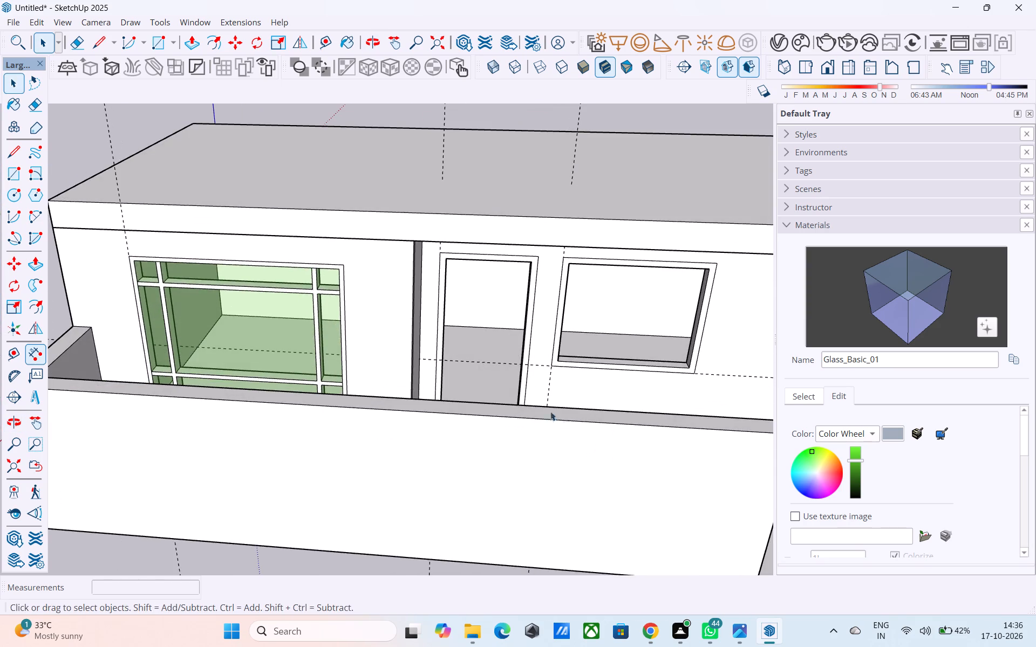
Draw a vertical 1' line across the roof slab's front face, up from the projecting room's outer wall corner to the slab's top edge.
scroll(477, 333, up, 5)
key(l)
scroll(429, 286, down, 2)
middle_drag(429, 286, 443, 360)
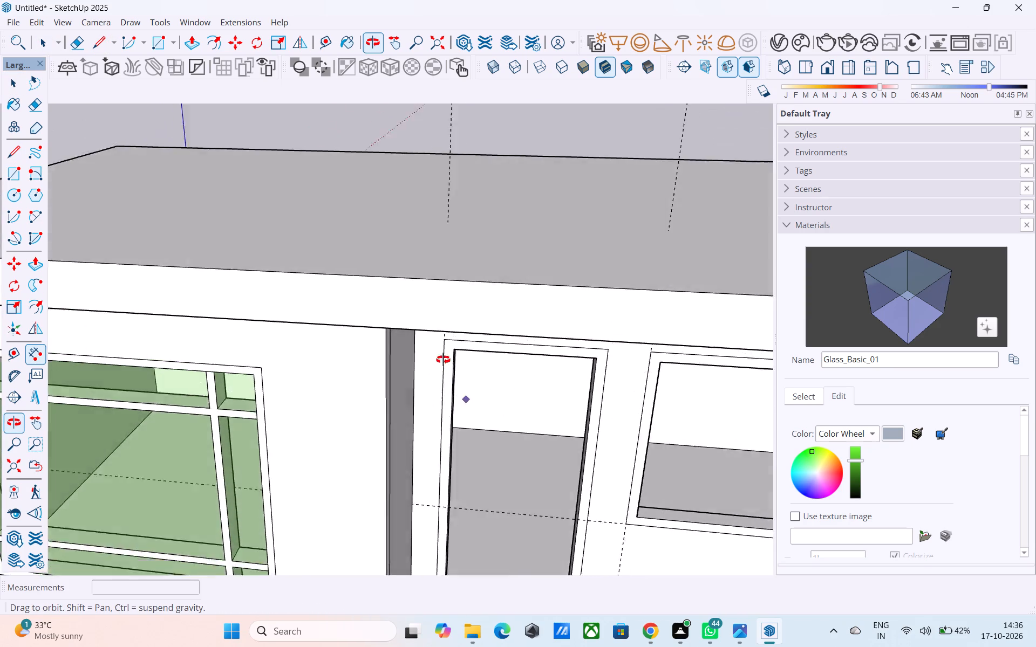
middle_drag(443, 360, 476, 432)
scroll(383, 320, up, 5)
middle_drag(384, 319, 323, 240)
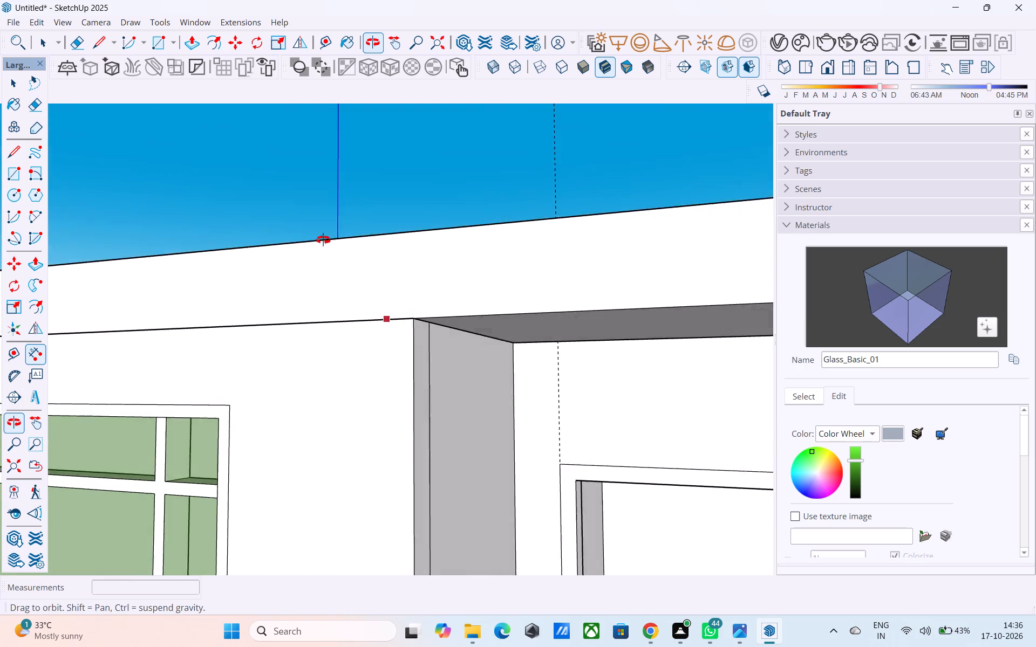
middle_drag(323, 240, 311, 224)
click(416, 323)
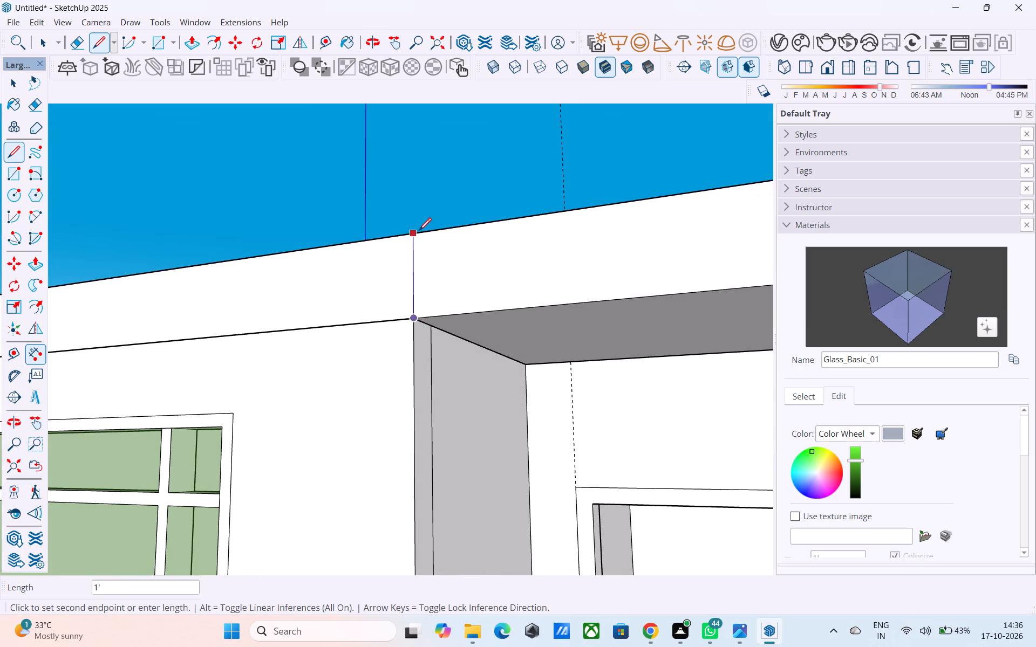
click(419, 232)
Select the whole roof slab with all its connected faces and edges and make it a group.
scroll(425, 238, down, 11)
middle_drag(421, 299, 506, 453)
scroll(505, 452, up, 6)
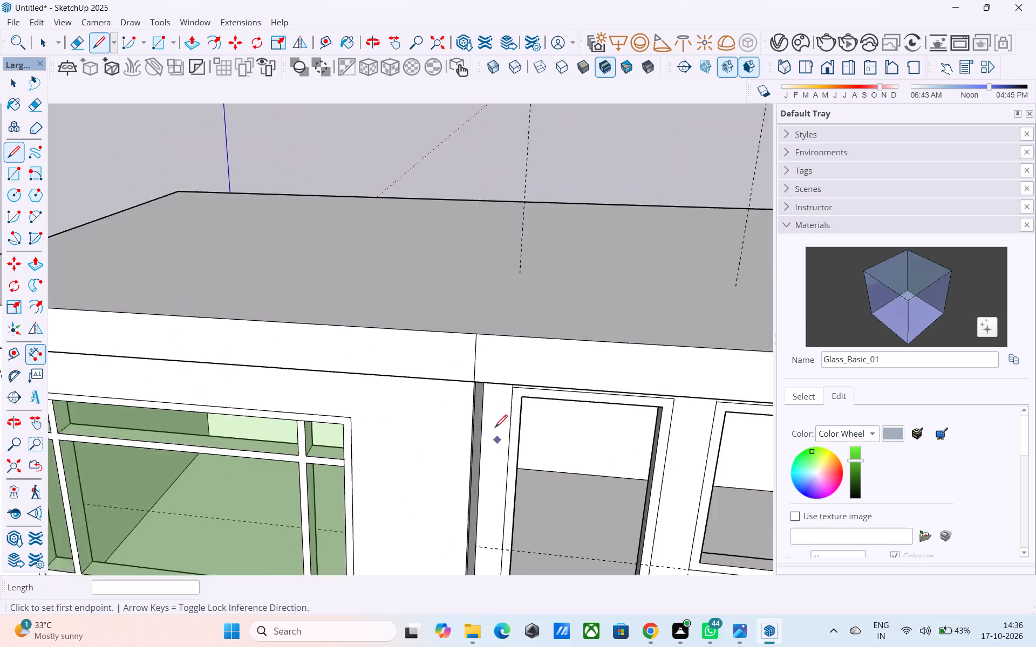
key(space)
double_click(481, 354)
scroll(481, 354, up, 4)
scroll(481, 354, down, 14)
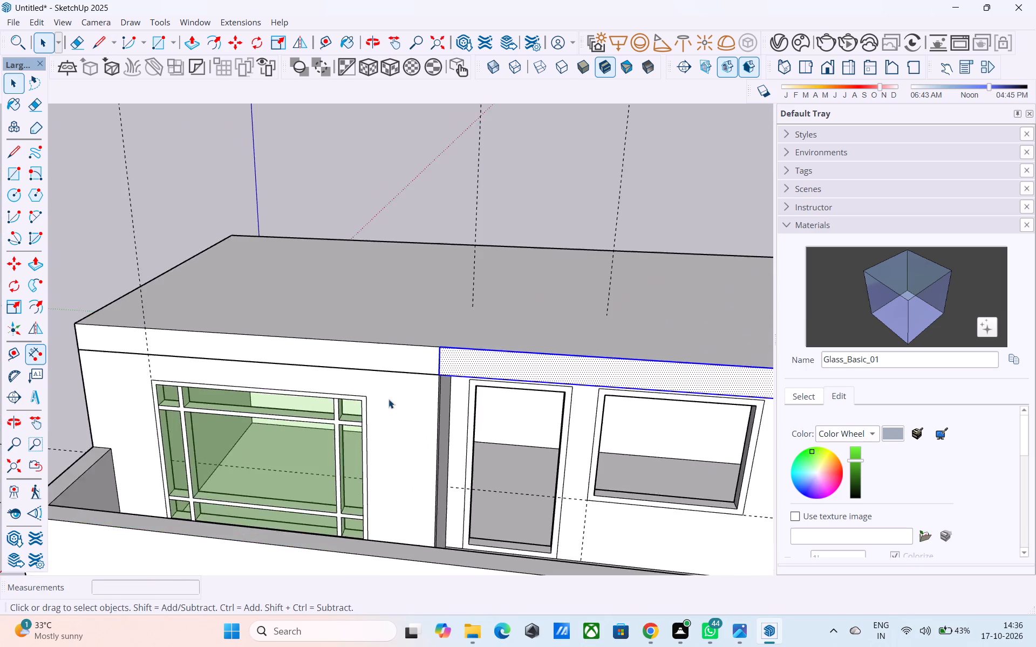
scroll(388, 399, down, 6)
scroll(371, 407, up, 3)
triple_click(370, 366)
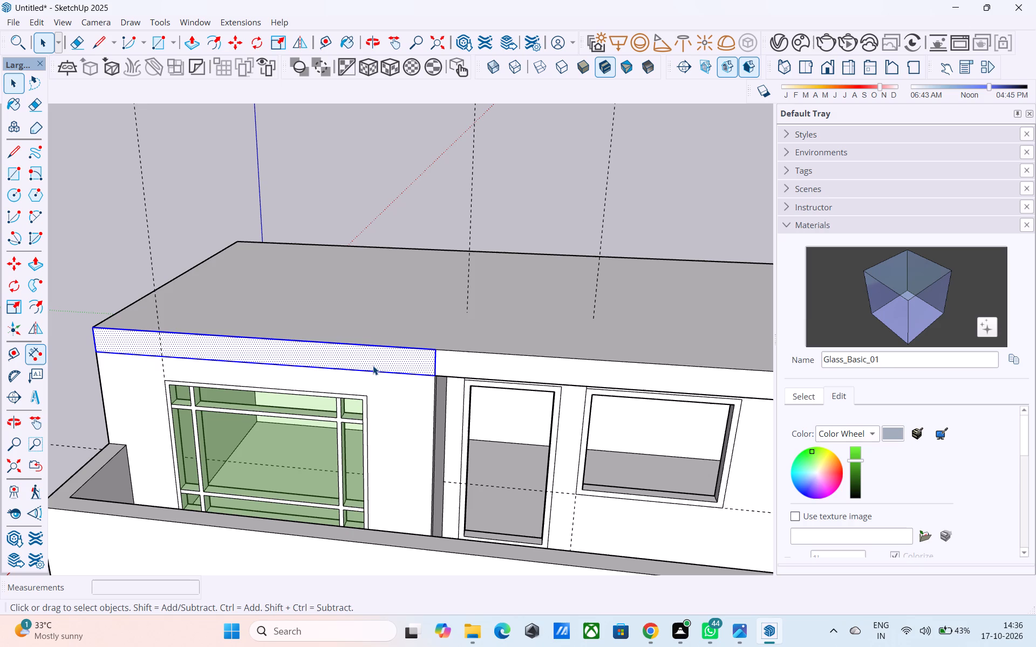
right_click(373, 366)
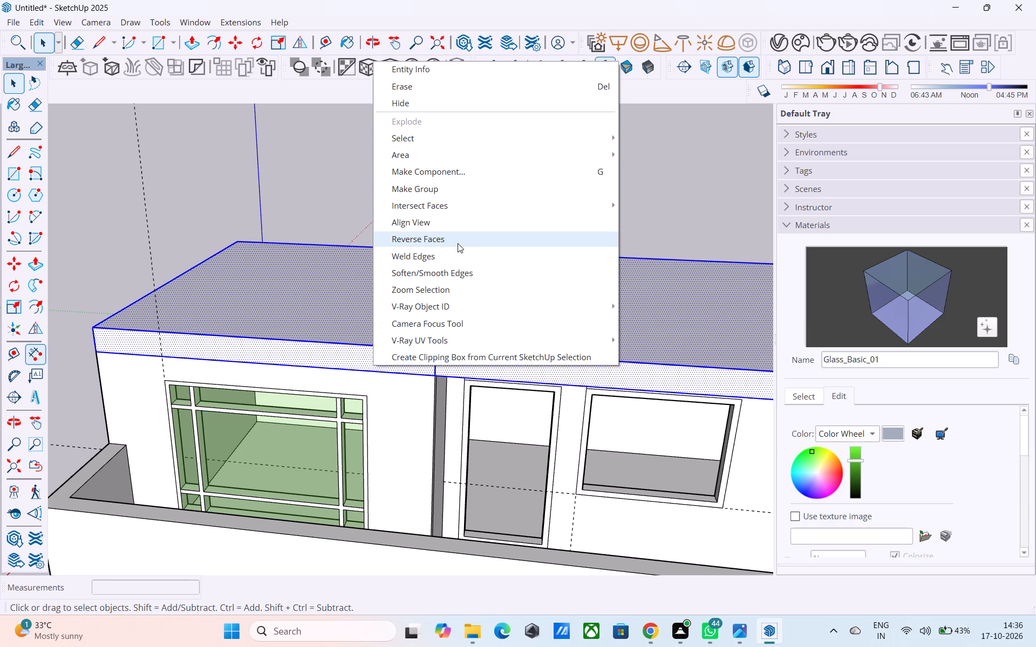
click(475, 187)
Open the roof group to check its split front face and its top face, and close it.
scroll(393, 239, down, 6)
middle_drag(389, 250, 390, 273)
scroll(390, 273, up, 1)
double_click(436, 326)
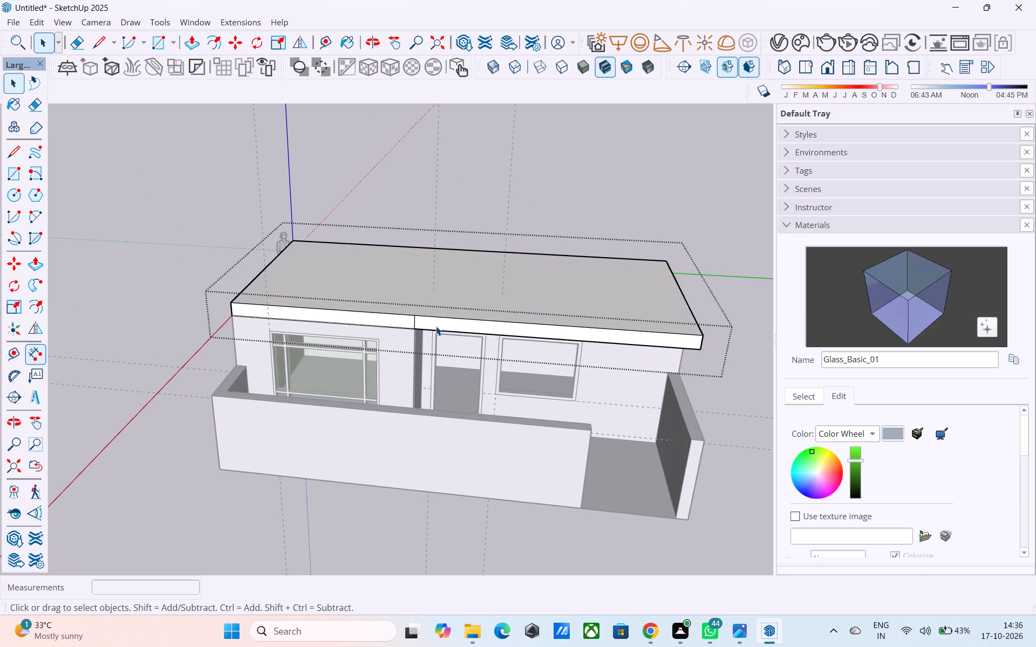
middle_drag(437, 327, 661, 326)
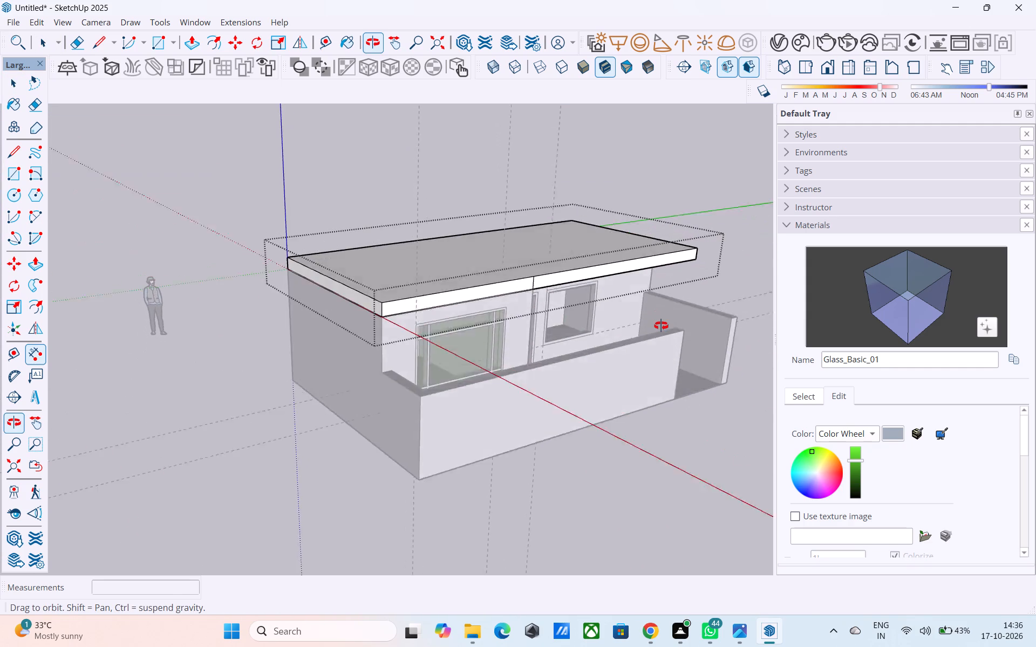
middle_drag(661, 326, 520, 332)
scroll(377, 305, down, 5)
middle_drag(427, 318, 416, 354)
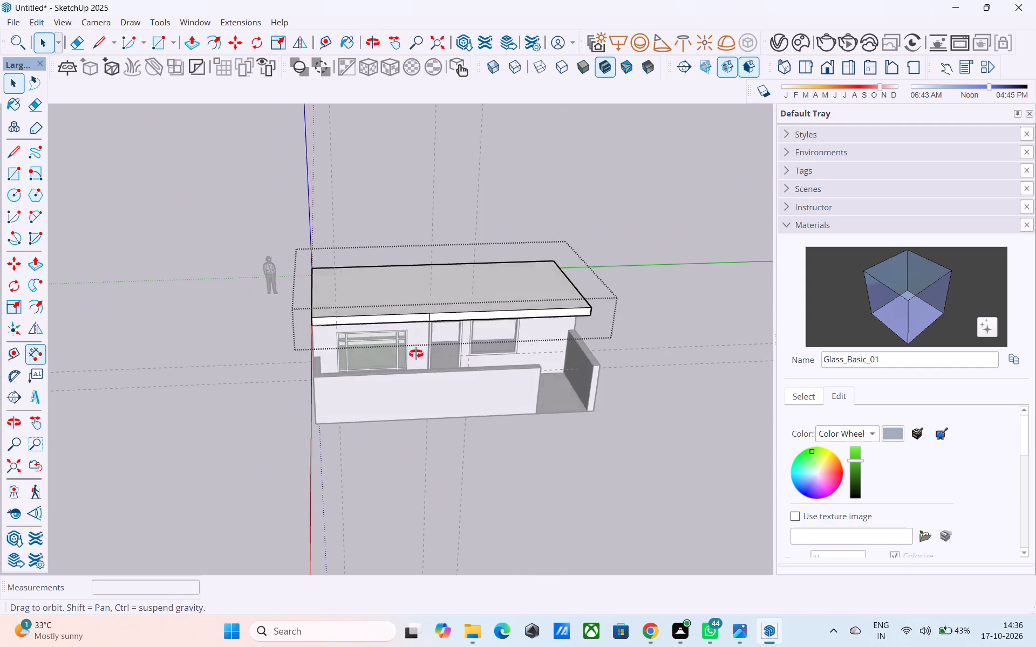
middle_drag(416, 354, 417, 366)
scroll(417, 366, up, 13)
click(401, 314)
scroll(401, 314, down, 4)
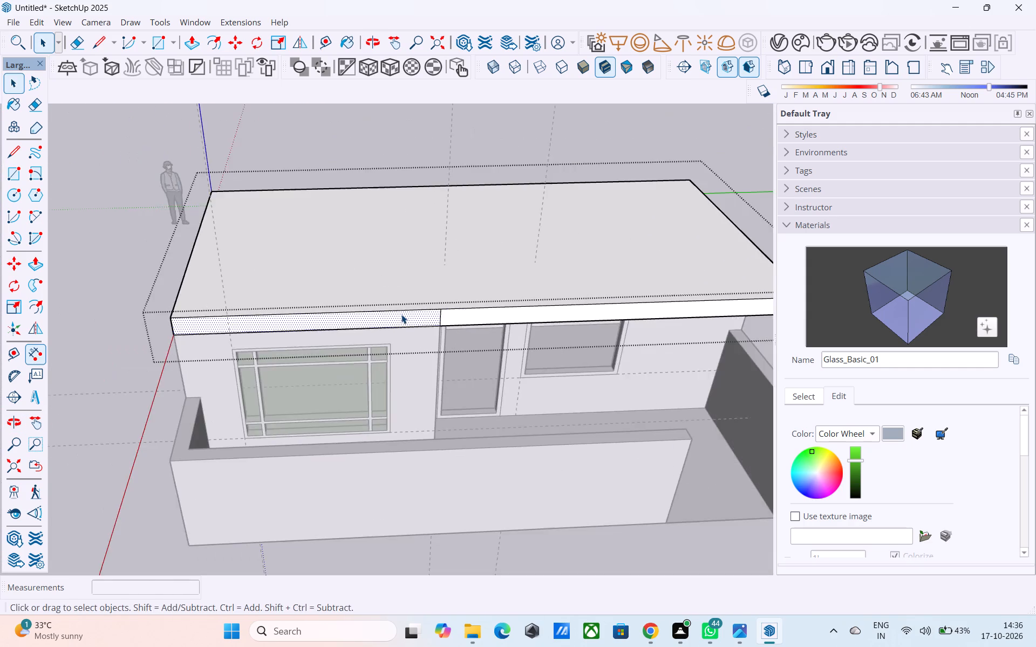
scroll(401, 314, down, 8)
double_click(446, 283)
click(447, 283)
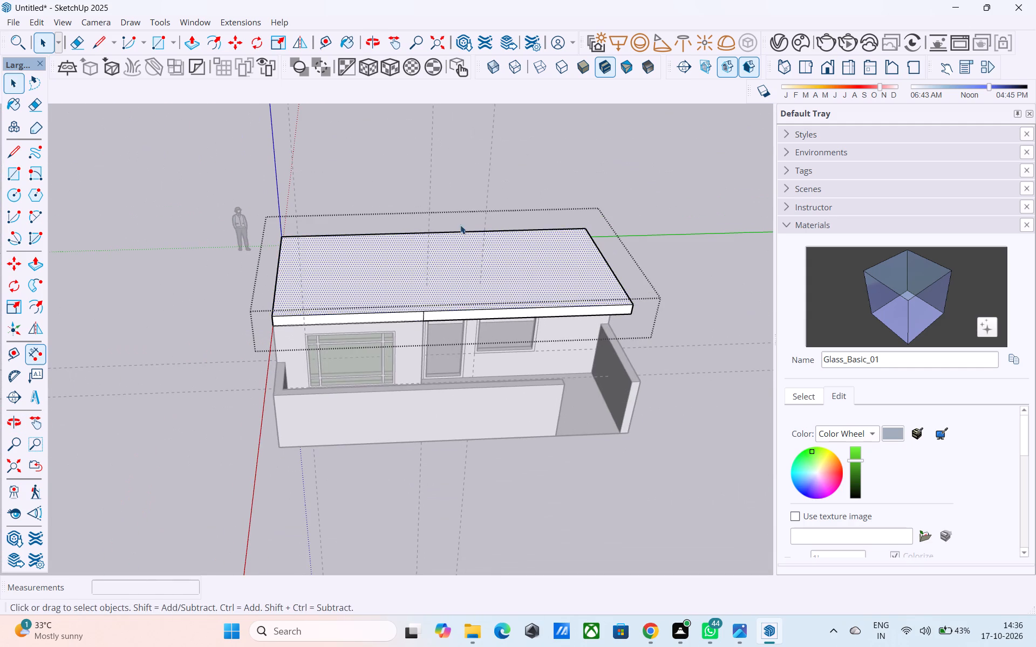
click(468, 198)
Move the roof group about 49' 5 1/2" off the walls to a clear spot behind the house.
click(456, 311)
key(m)
click(456, 311)
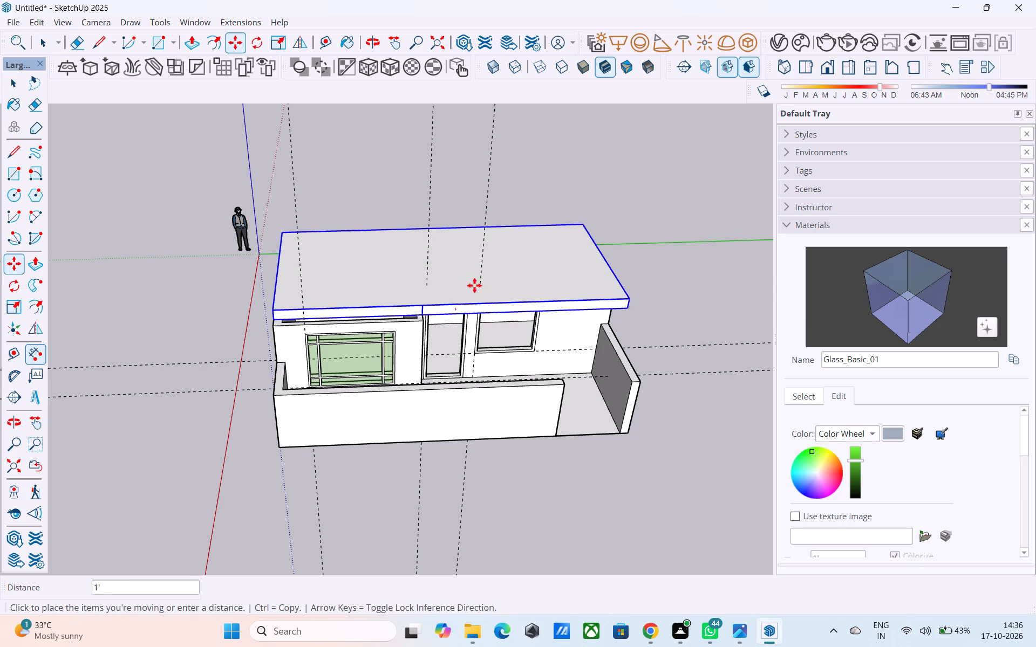
click(663, 151)
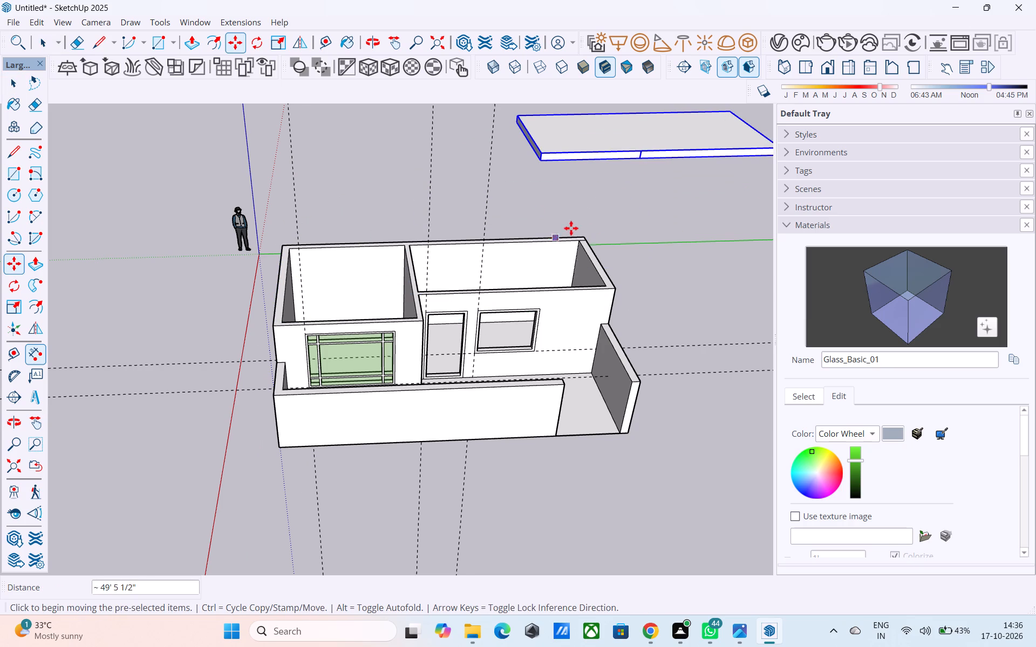
Examine the uncovered house from above and from the sides, including both open rooms and the front wall openings.
scroll(575, 254, down, 4)
middle_drag(576, 259, 557, 350)
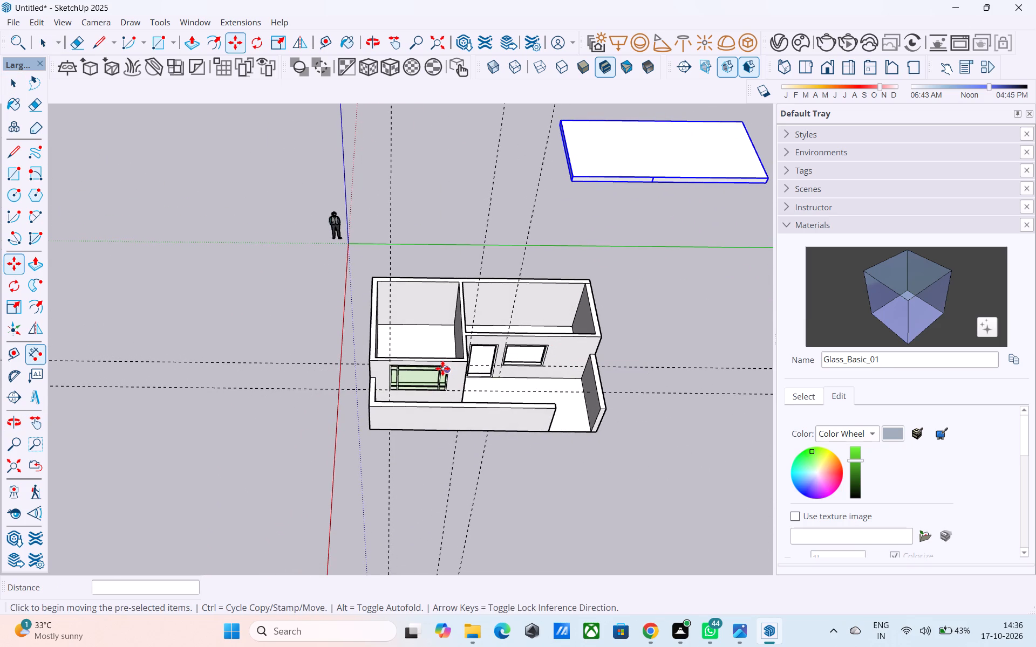
scroll(442, 368, down, 1)
scroll(302, 363, down, 1)
middle_drag(388, 338, 395, 333)
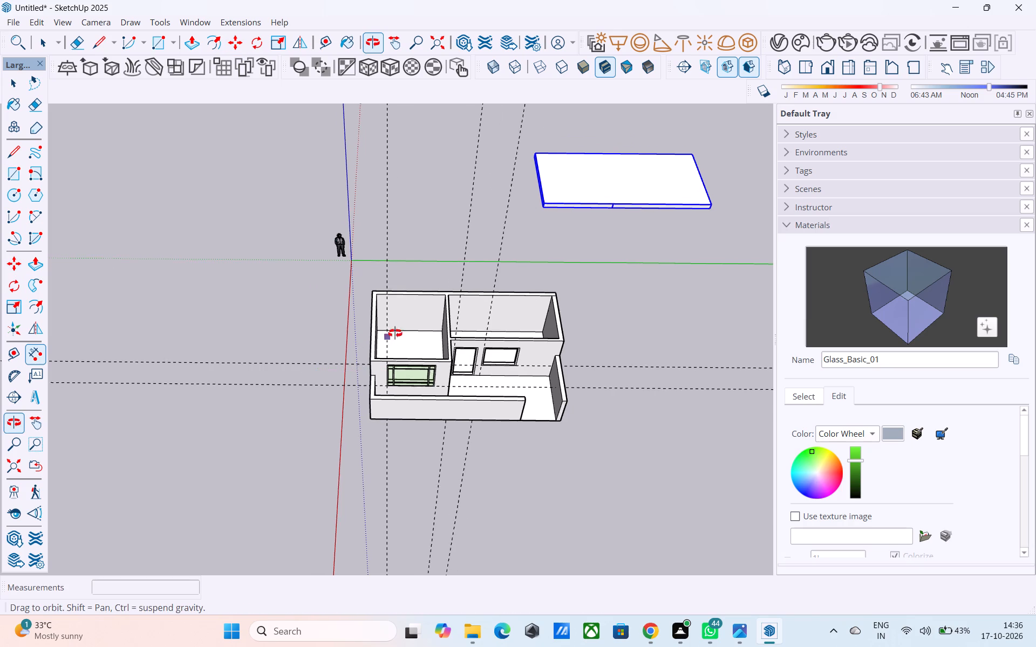
middle_drag(395, 333, 422, 322)
middle_drag(424, 343, 417, 462)
scroll(458, 374, up, 4)
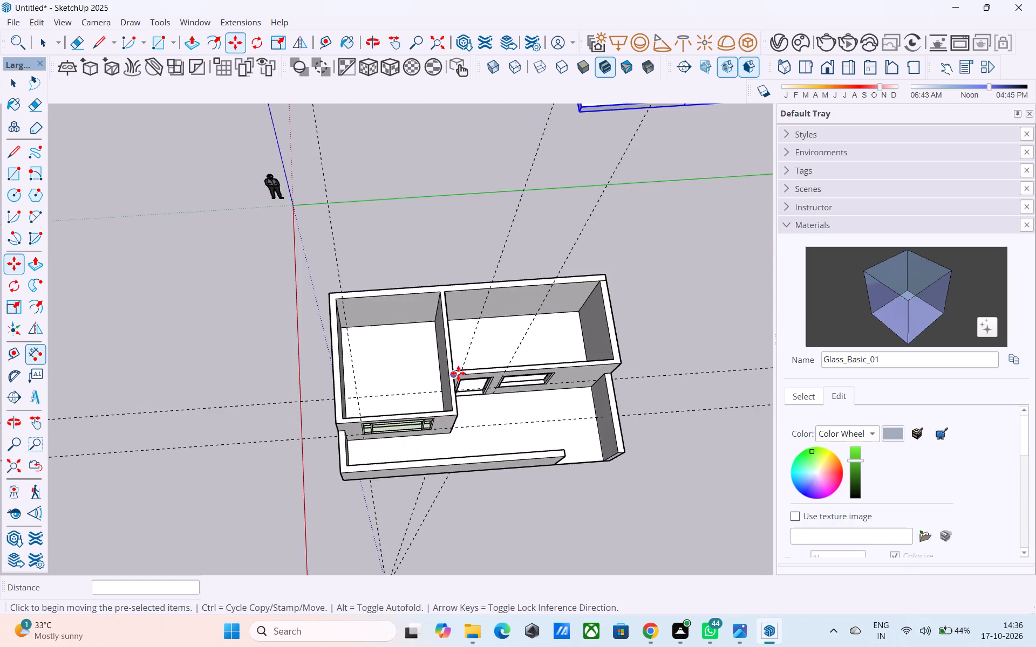
scroll(458, 373, up, 4)
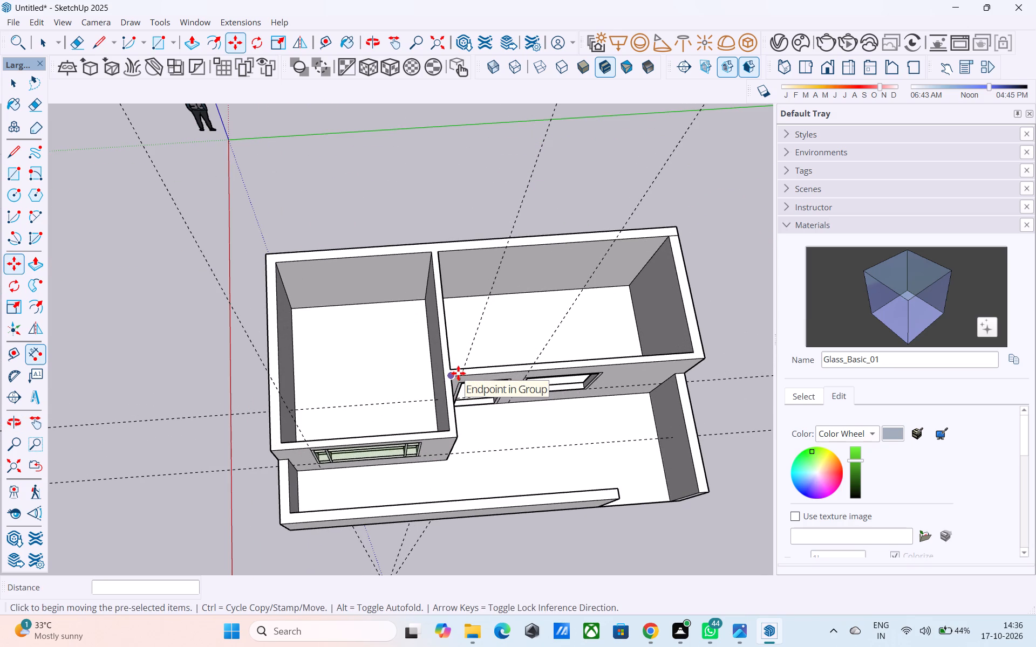
middle_drag(404, 391, 404, 381)
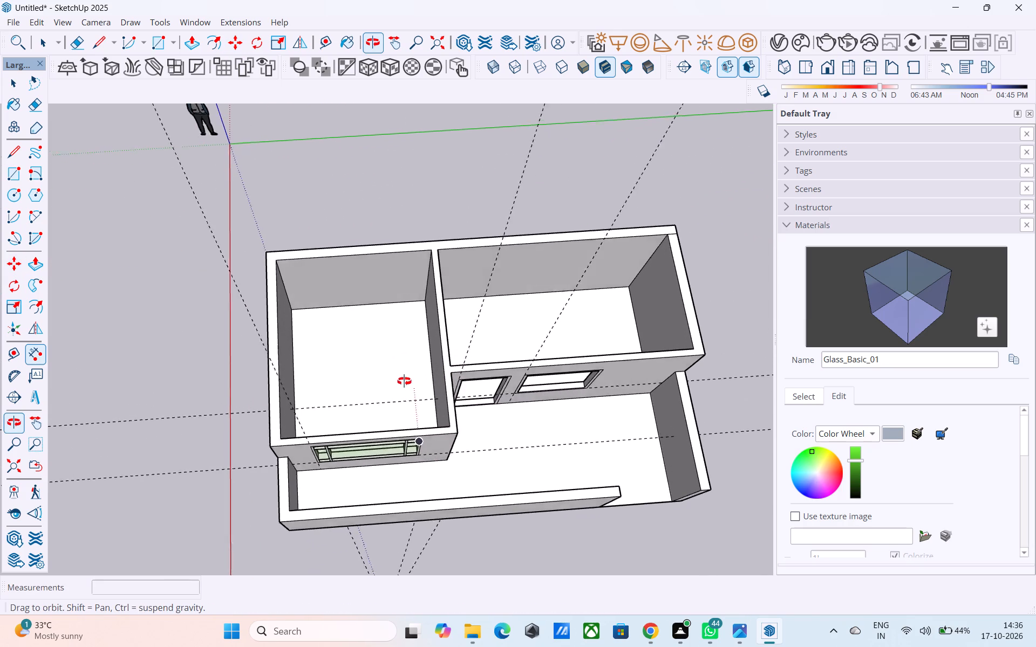
middle_drag(404, 381, 567, 207)
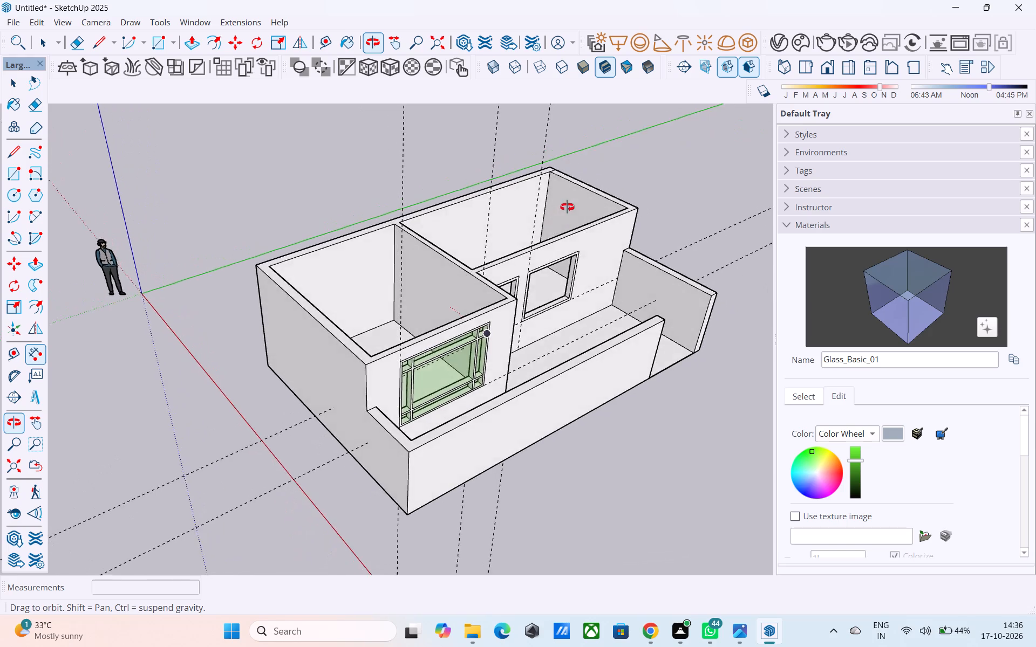
middle_drag(567, 207, 579, 203)
middle_drag(466, 321, 439, 331)
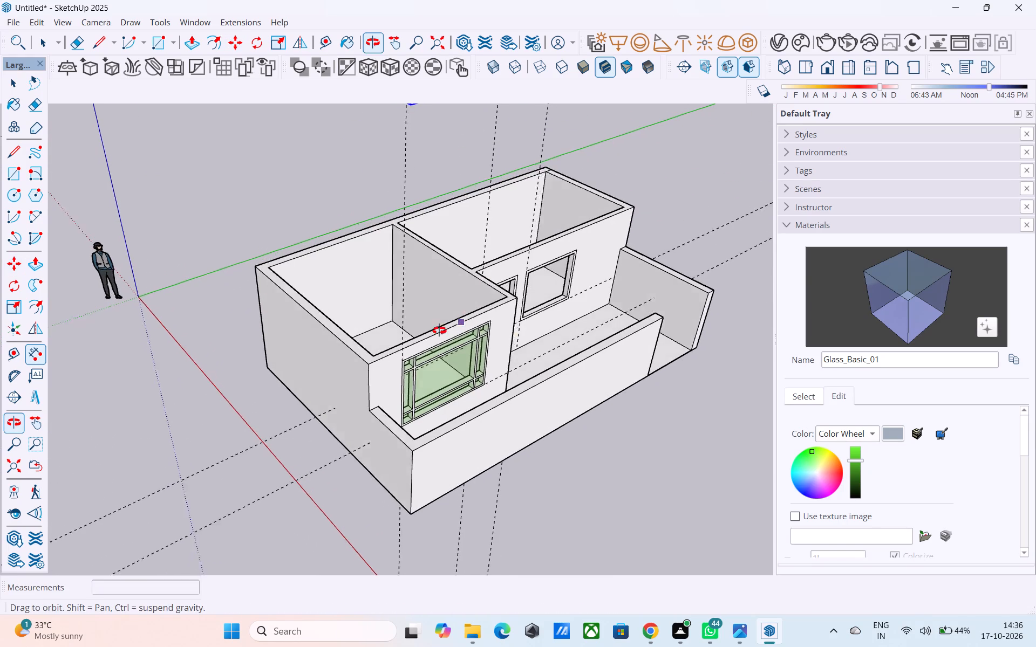
middle_drag(439, 331, 435, 329)
middle_drag(434, 333, 216, 406)
scroll(275, 390, down, 6)
Copy the house group about 52' 8 3/16" away to a clear spot diagonally in front of the original.
key(space)
click(317, 407)
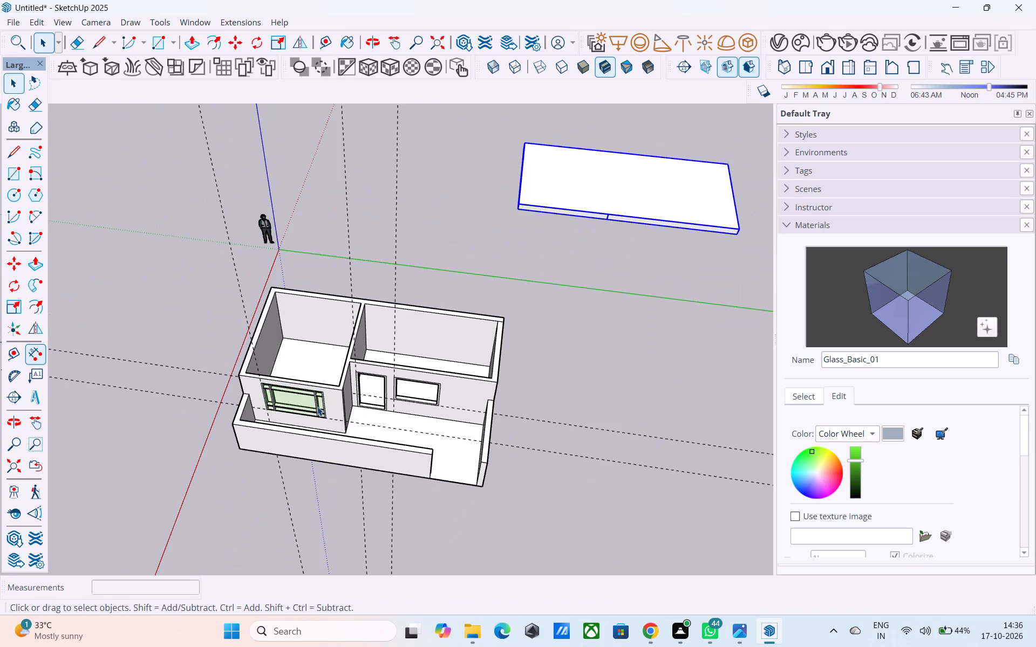
key(m)
click(317, 408)
scroll(400, 416, down, 4)
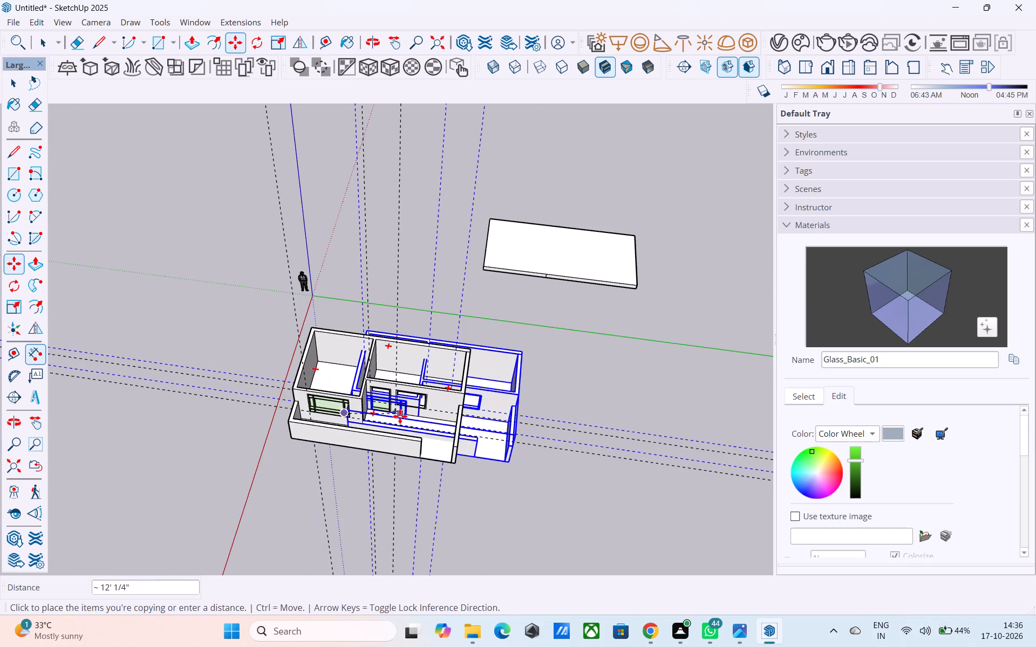
scroll(399, 416, down, 3)
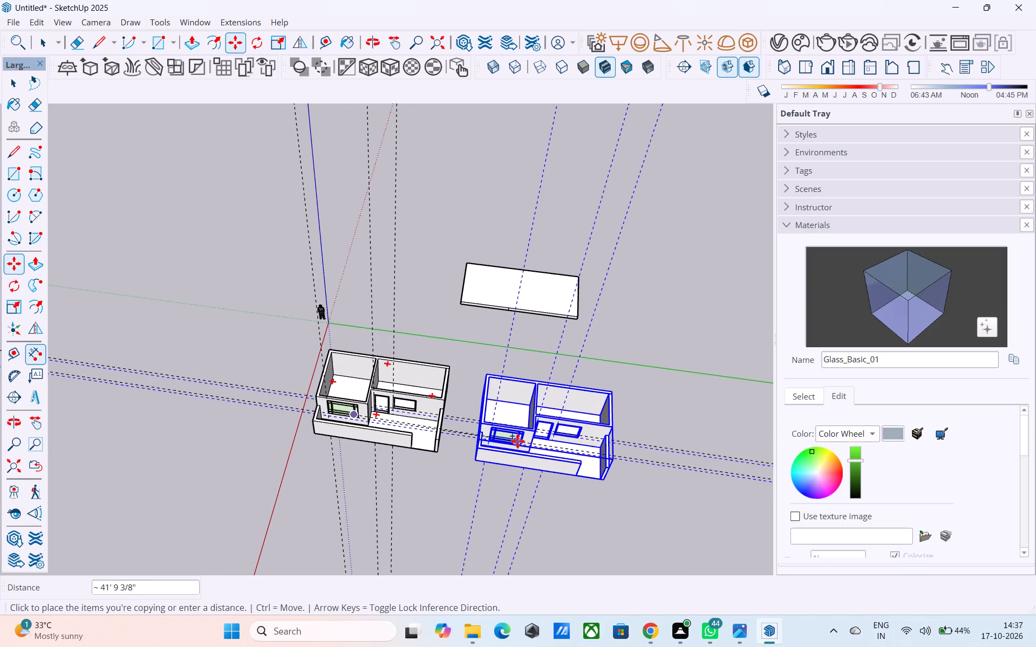
scroll(521, 493, down, 3)
scroll(520, 493, up, 1)
scroll(520, 493, down, 3)
click(515, 535)
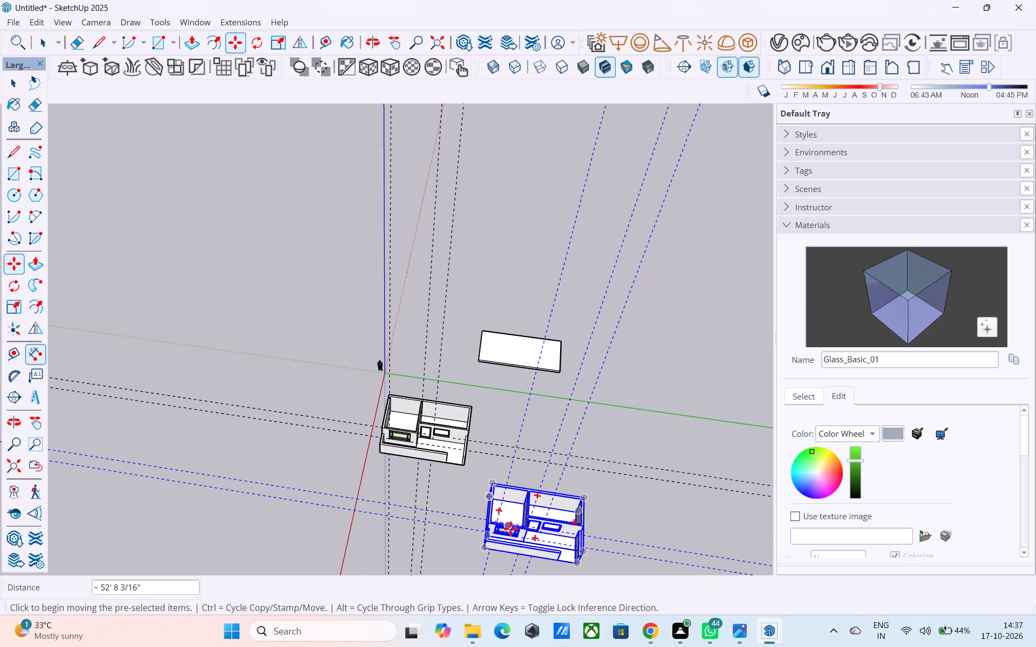
Open the copied house group and push the top face of its low front veranda wall down 6' to floor level.
middle_drag(510, 528, 535, 439)
scroll(302, 417, down, 6)
scroll(419, 483, up, 13)
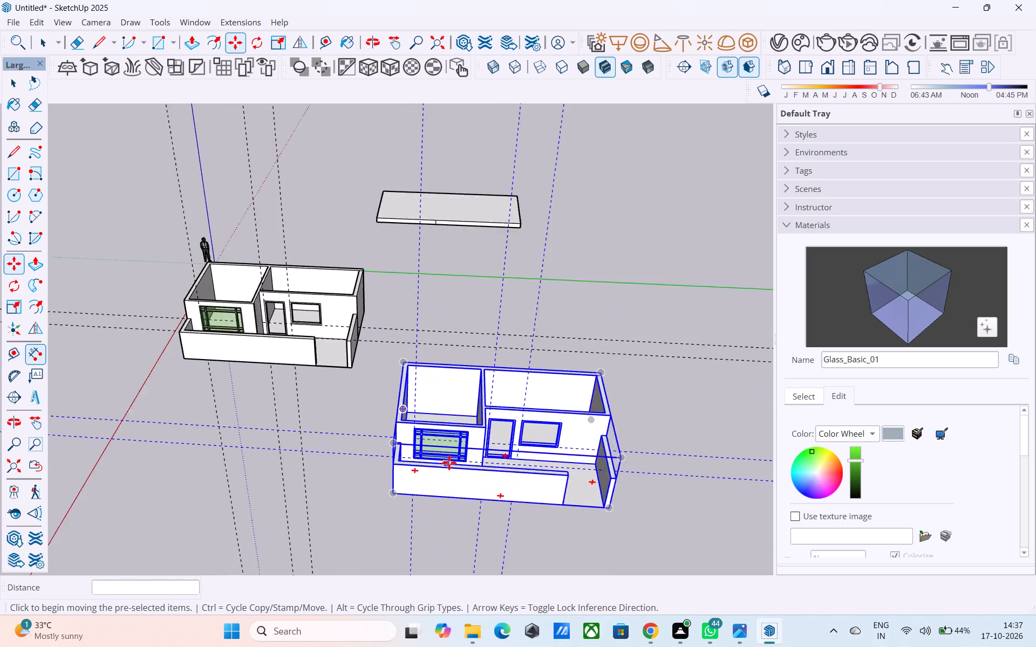
scroll(449, 463, up, 3)
key(space)
double_click(452, 470)
middle_drag(453, 471, 699, 492)
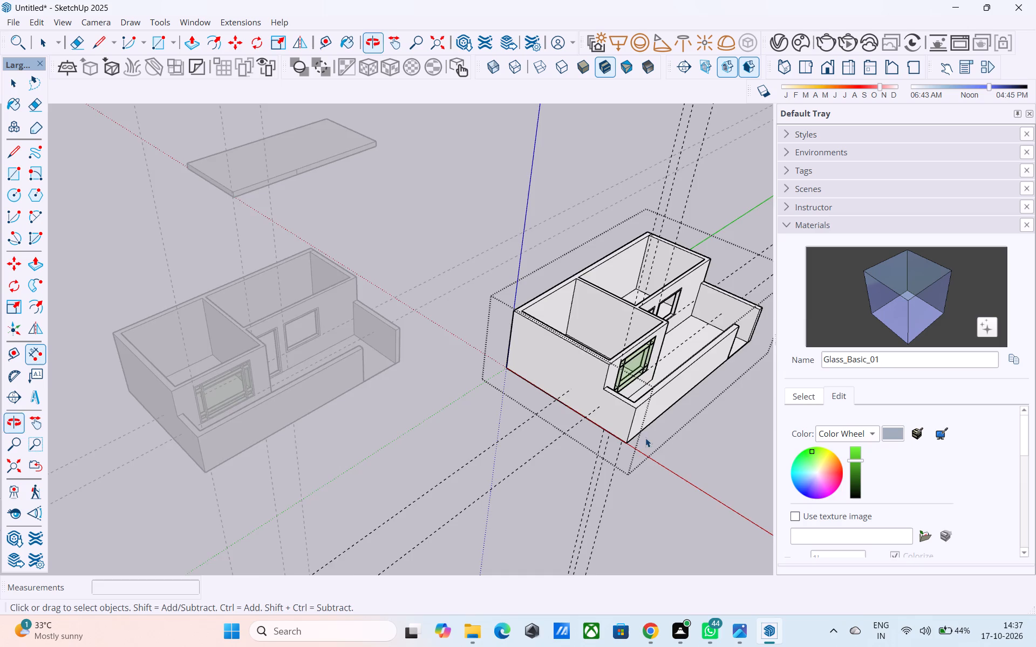
scroll(626, 405, up, 8)
click(617, 390)
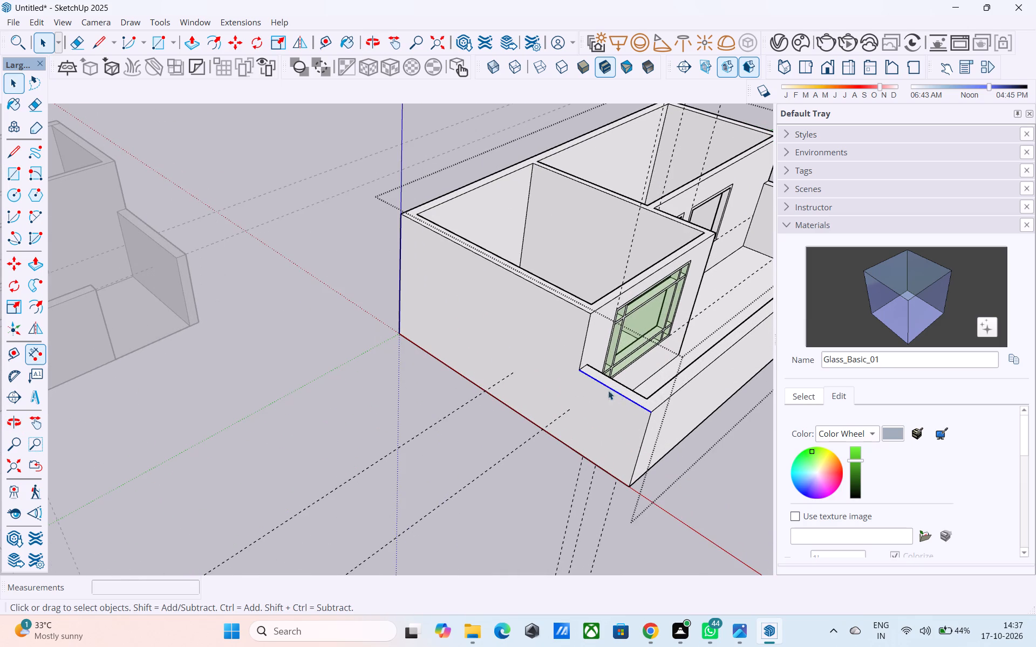
scroll(397, 402, down, 6)
middle_drag(483, 418, 326, 433)
scroll(427, 452, up, 9)
click(409, 451)
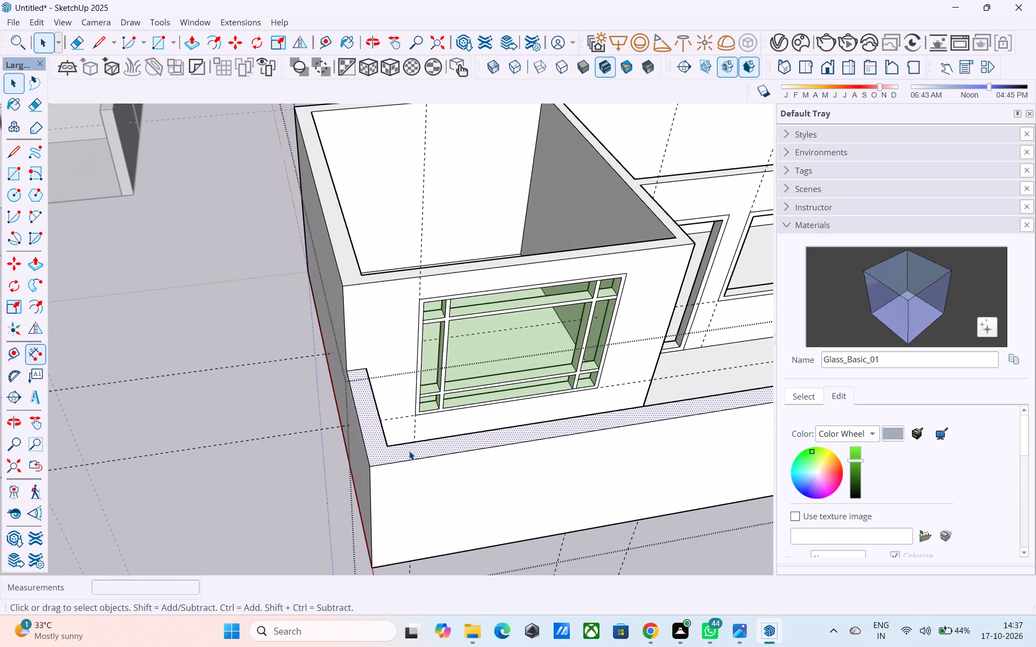
key(p)
click(409, 451)
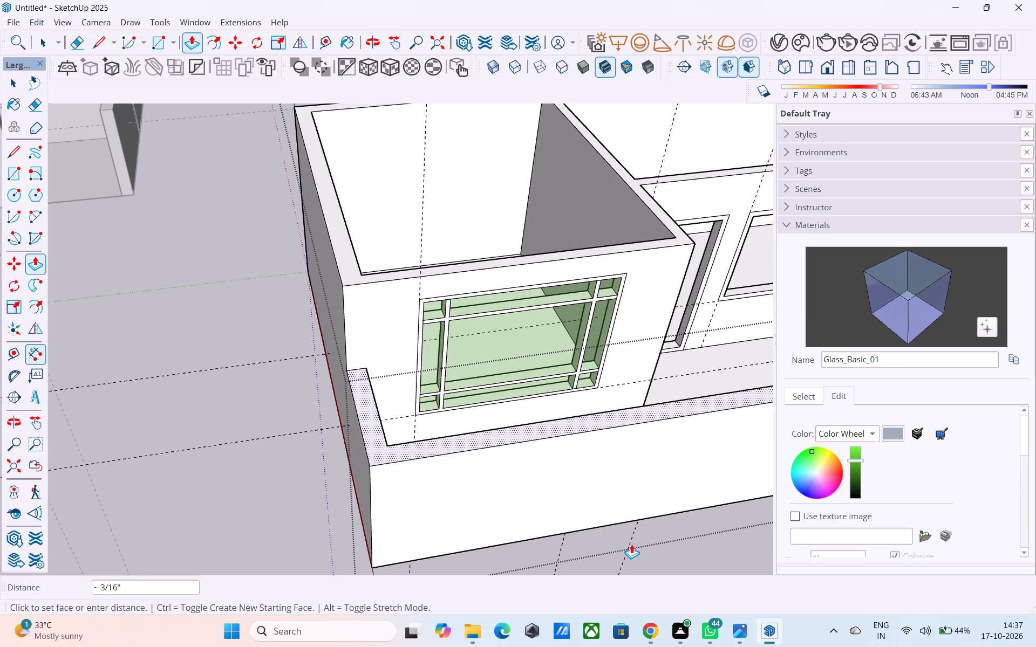
click(616, 524)
scroll(360, 473, down, 12)
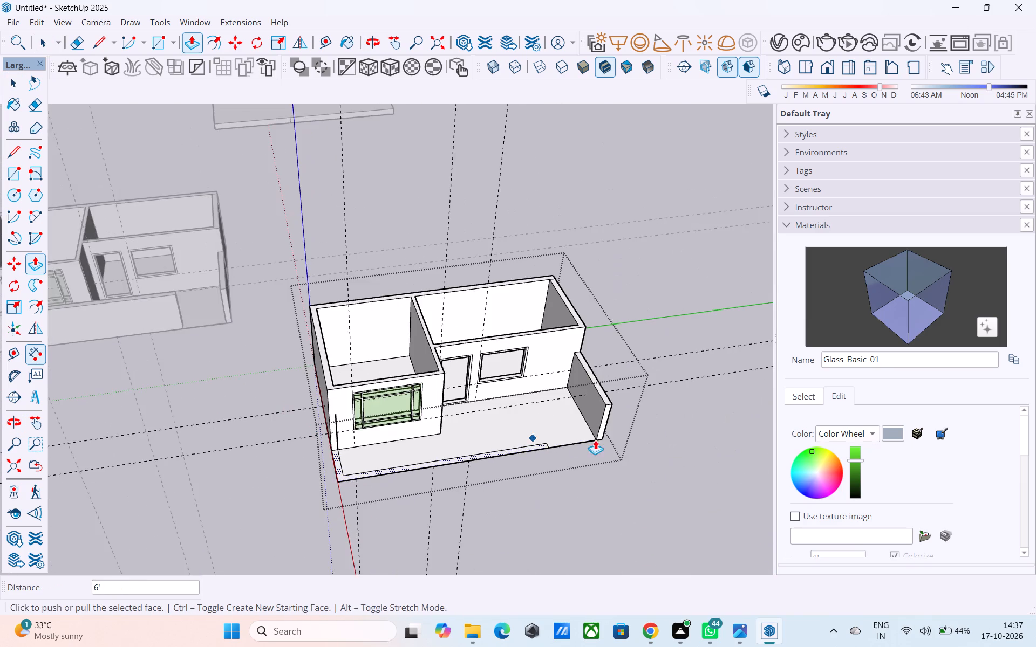
Push the front end face of the copy's veranda side wall back 6' to remove that wall.
middle_drag(592, 439, 388, 402)
scroll(516, 432, up, 5)
middle_drag(516, 432, 584, 425)
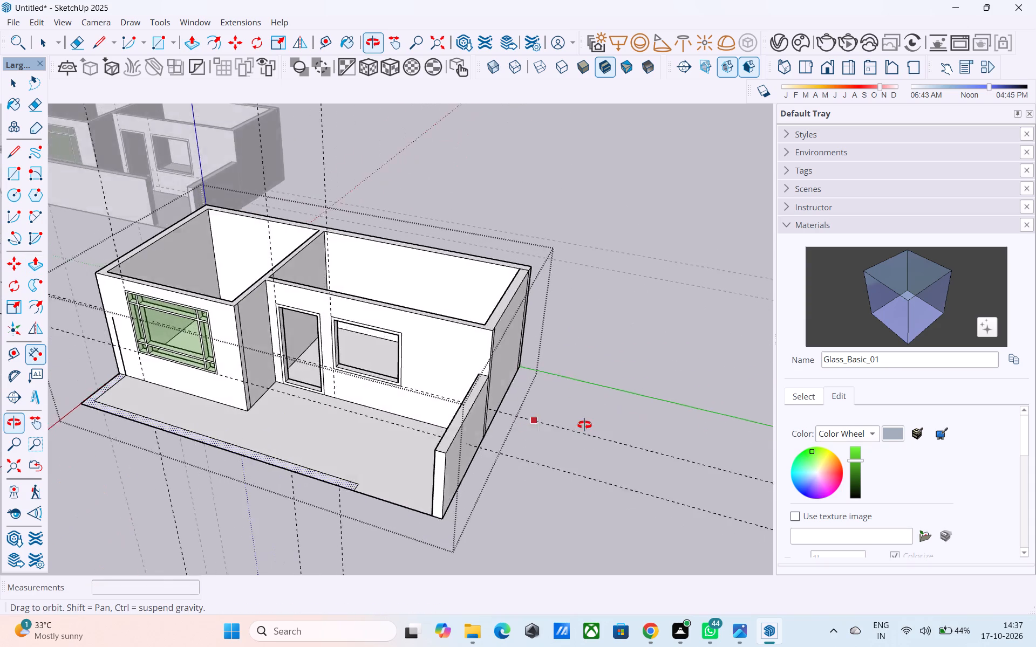
middle_drag(584, 425, 624, 425)
scroll(480, 376, down, 5)
middle_drag(491, 389, 493, 480)
scroll(536, 477, up, 11)
key(space)
click(515, 482)
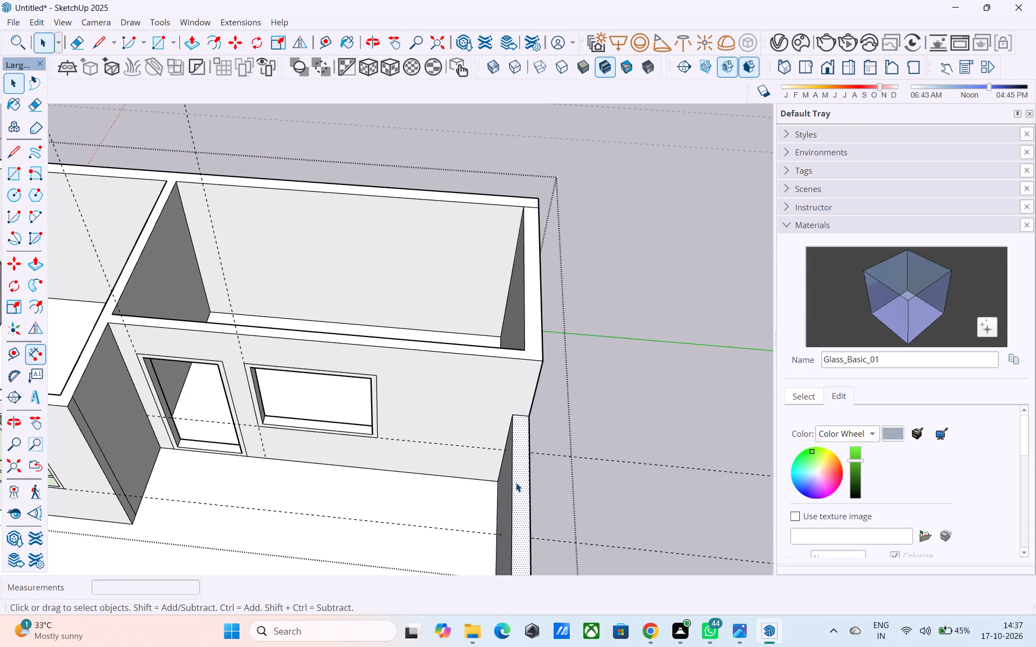
key(p)
click(516, 483)
click(394, 505)
scroll(540, 458, down, 10)
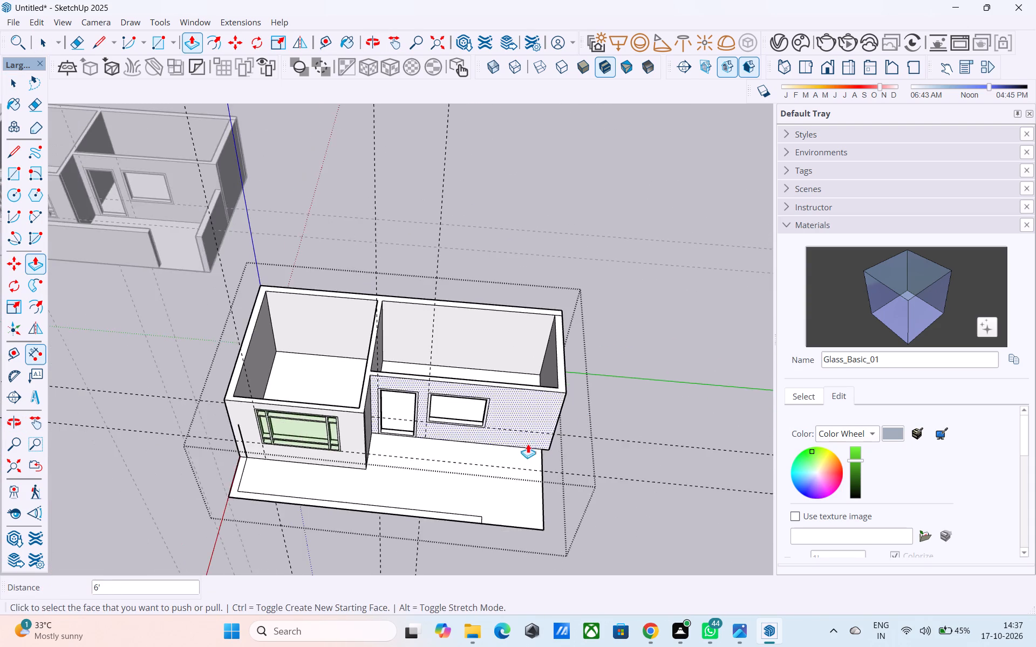
scroll(521, 450, down, 5)
Erase the copy's leftover veranda floor outlines and edges, plus the stray vertical line on the front room wall.
middle_drag(479, 470, 661, 403)
scroll(567, 412, up, 6)
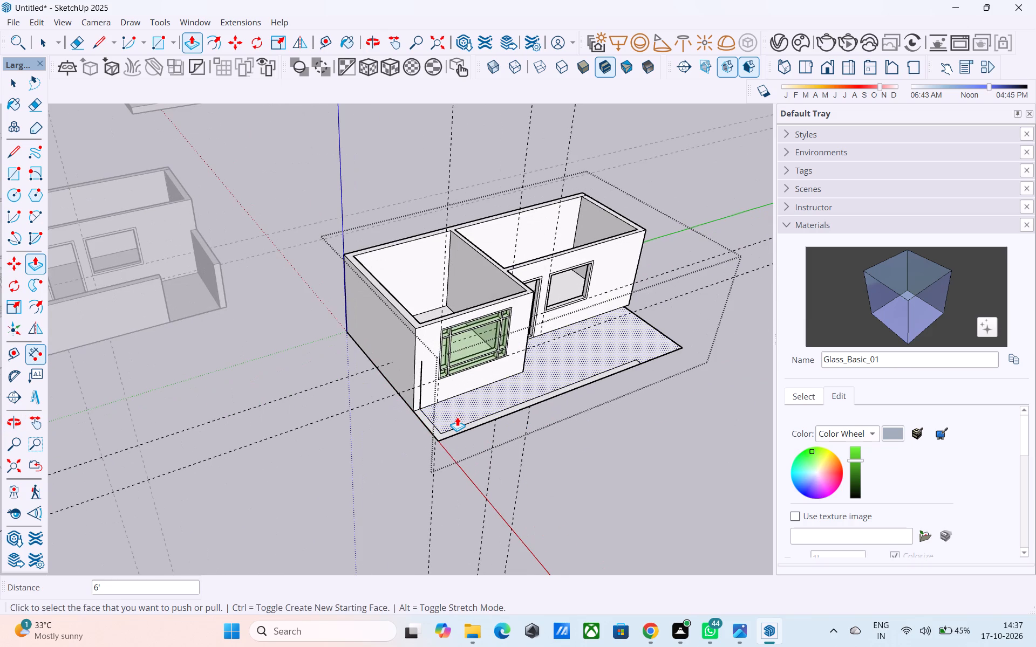
key(e)
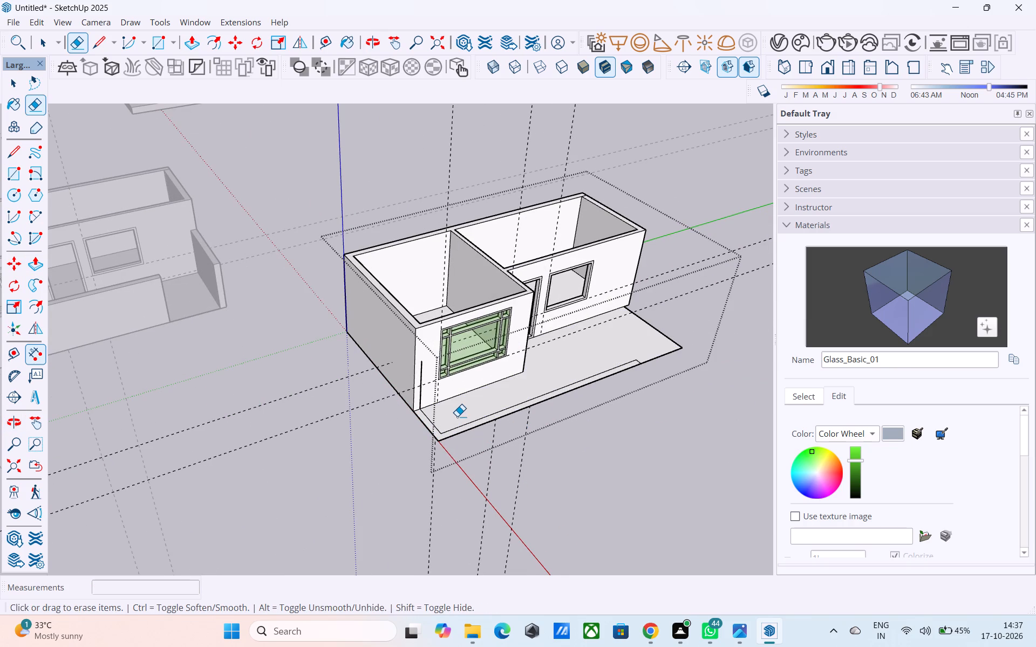
drag(458, 416, 492, 470)
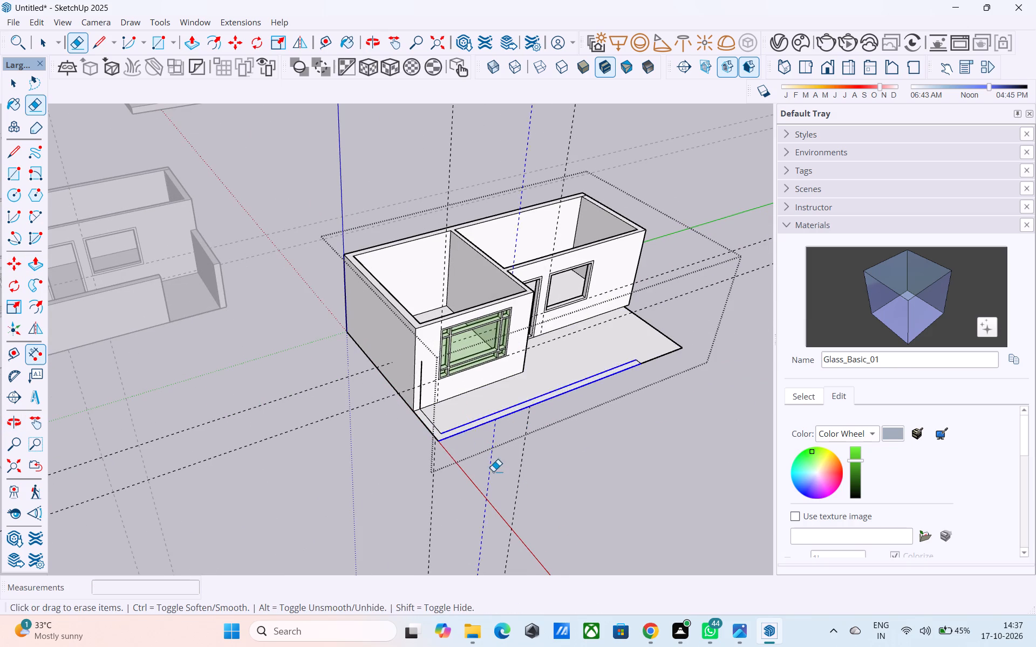
drag(436, 423, 412, 432)
drag(637, 362, 647, 379)
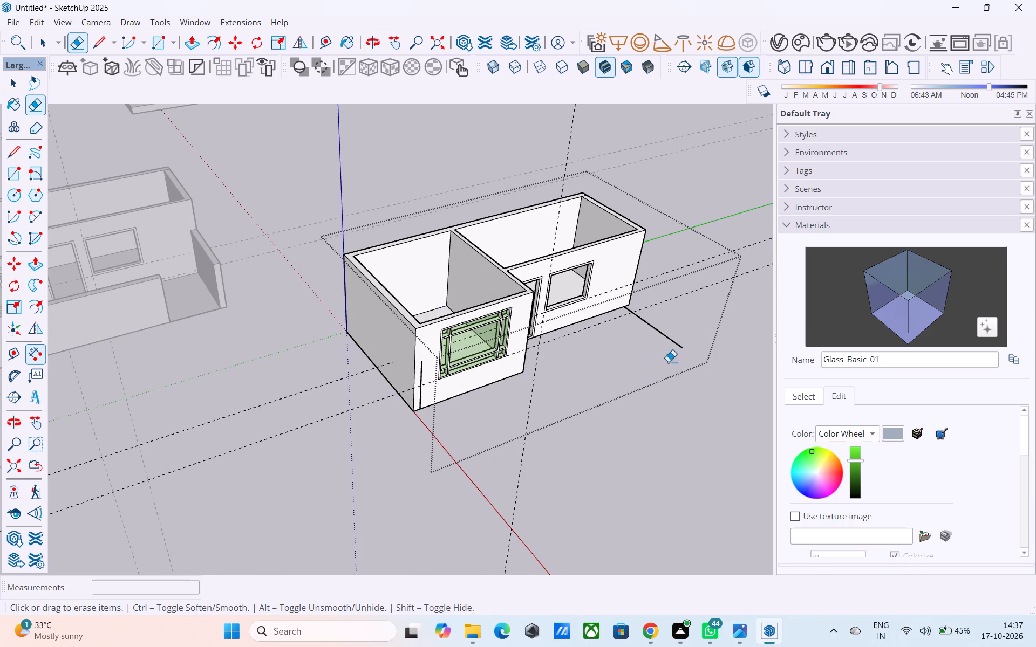
drag(658, 335, 664, 331)
middle_drag(666, 328, 513, 384)
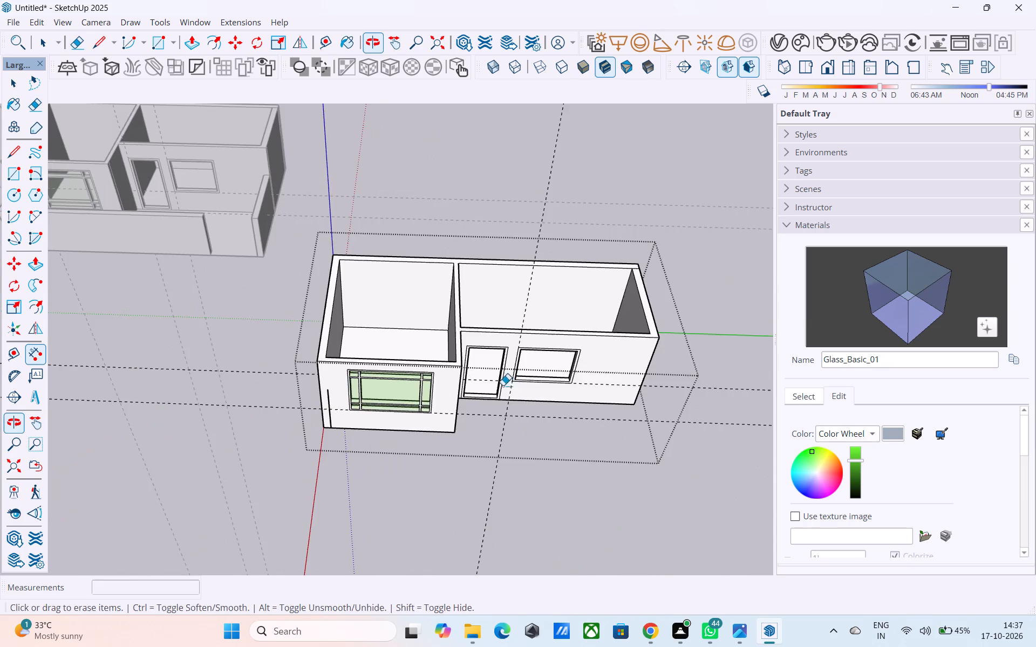
scroll(323, 414, up, 8)
click(335, 401)
scroll(379, 453, up, 1)
Examine the trimmed house copy from above, from the side and from the front, and close its group.
middle_drag(376, 474, 346, 583)
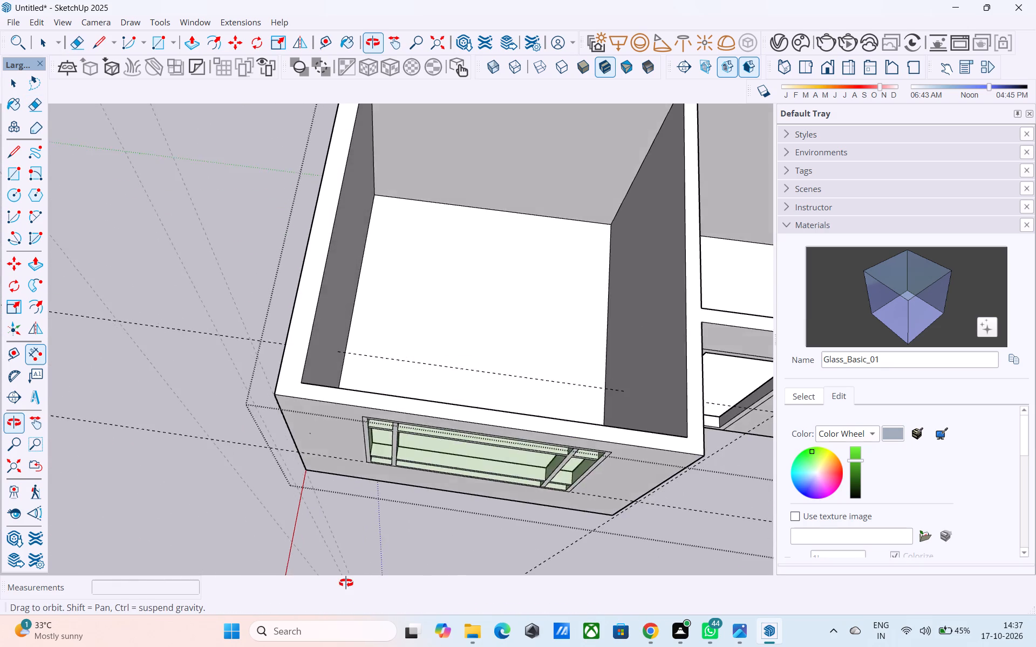
middle_drag(346, 583, 255, 436)
scroll(253, 430, down, 10)
middle_drag(461, 458, 159, 505)
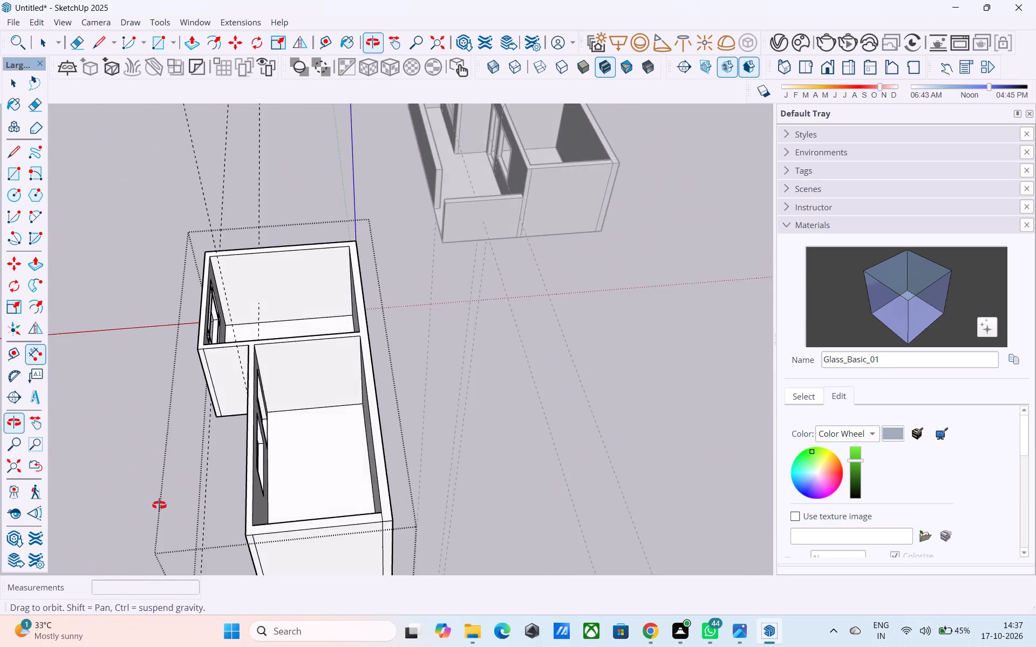
middle_drag(159, 505, 574, 442)
scroll(389, 449, down, 5)
middle_drag(418, 466, 572, 438)
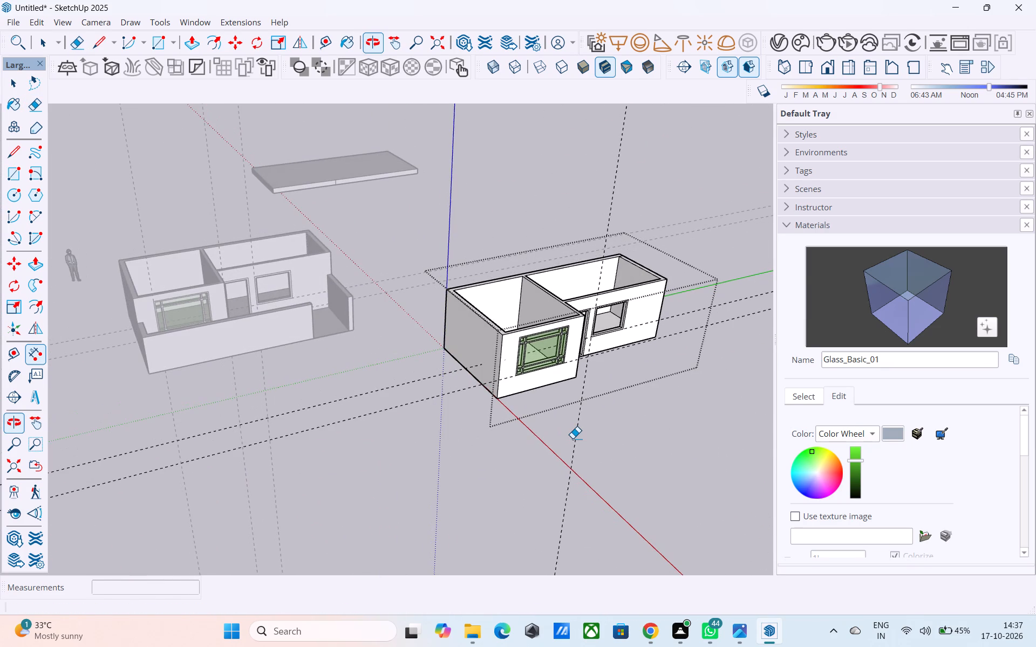
middle_drag(602, 449, 608, 459)
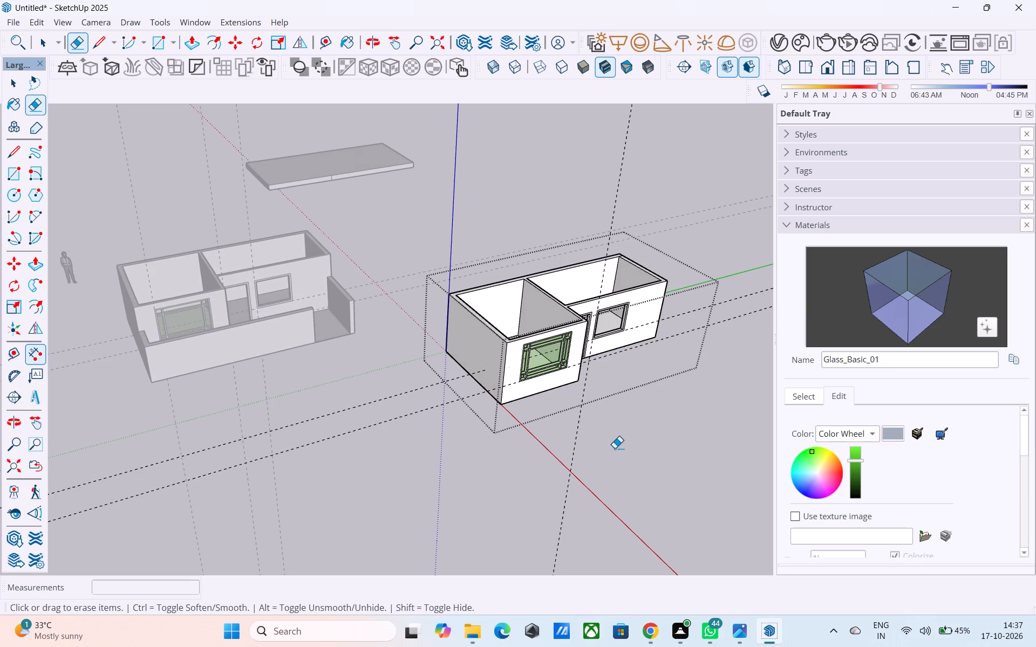
scroll(615, 442, down, 2)
middle_drag(615, 442, 659, 444)
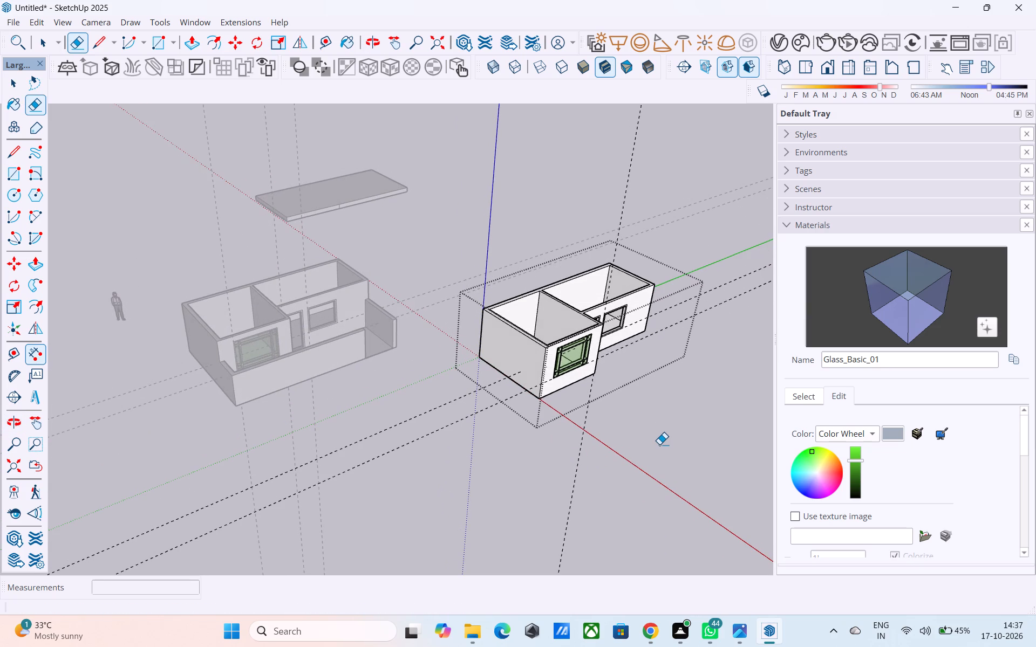
key(space)
click(657, 443)
Copy the roof slab about 49' 5 1/2" onto the original house, placing its lower front corner on the wall's top corner.
click(296, 205)
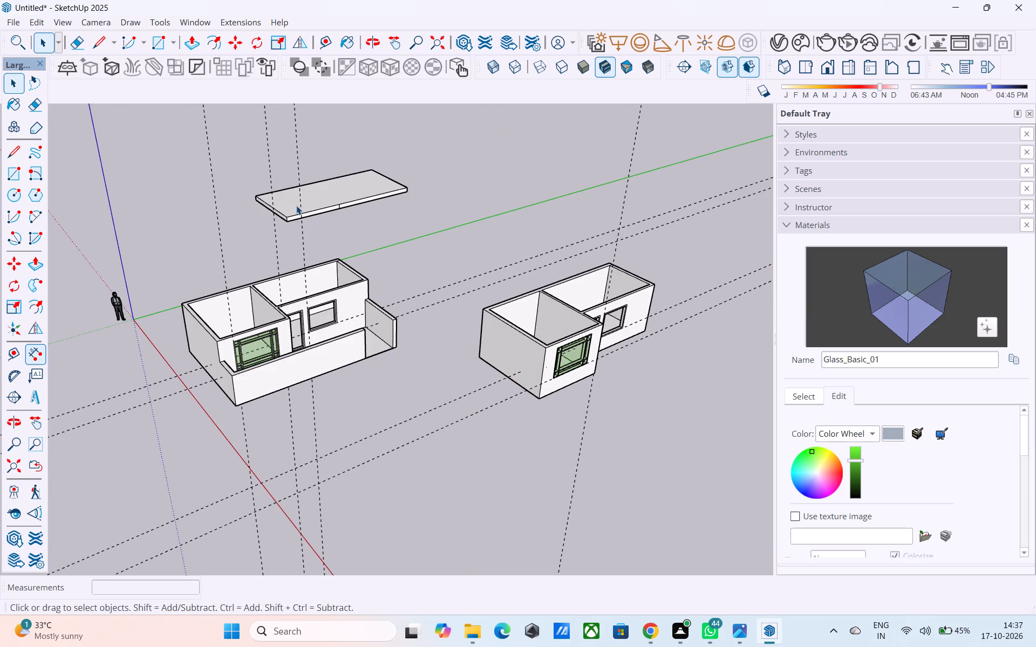
scroll(297, 207, up, 1)
key(m)
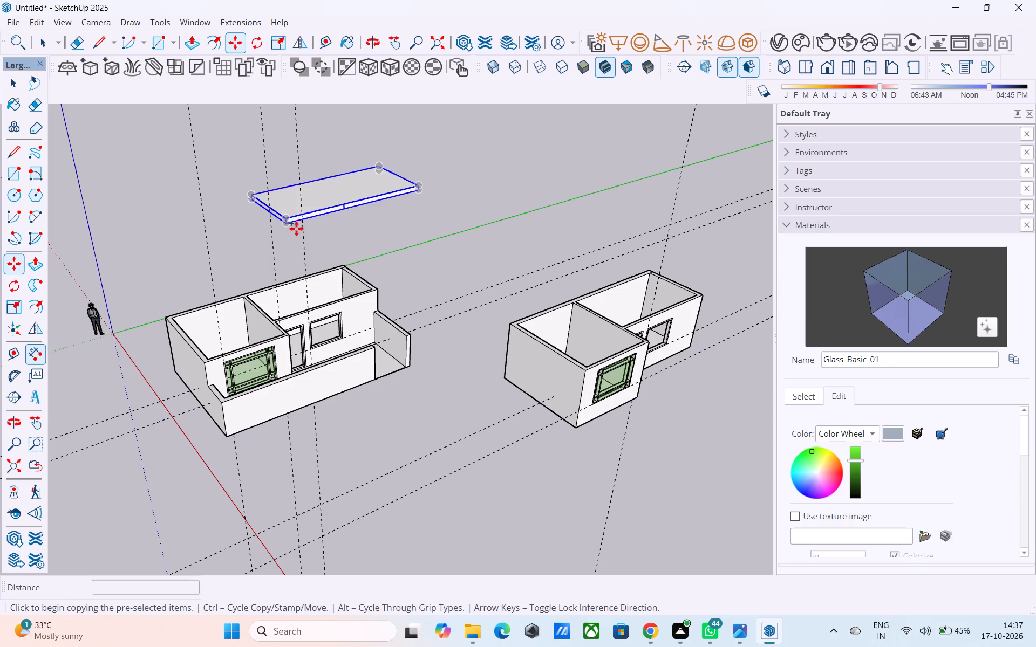
scroll(406, 253, down, 1)
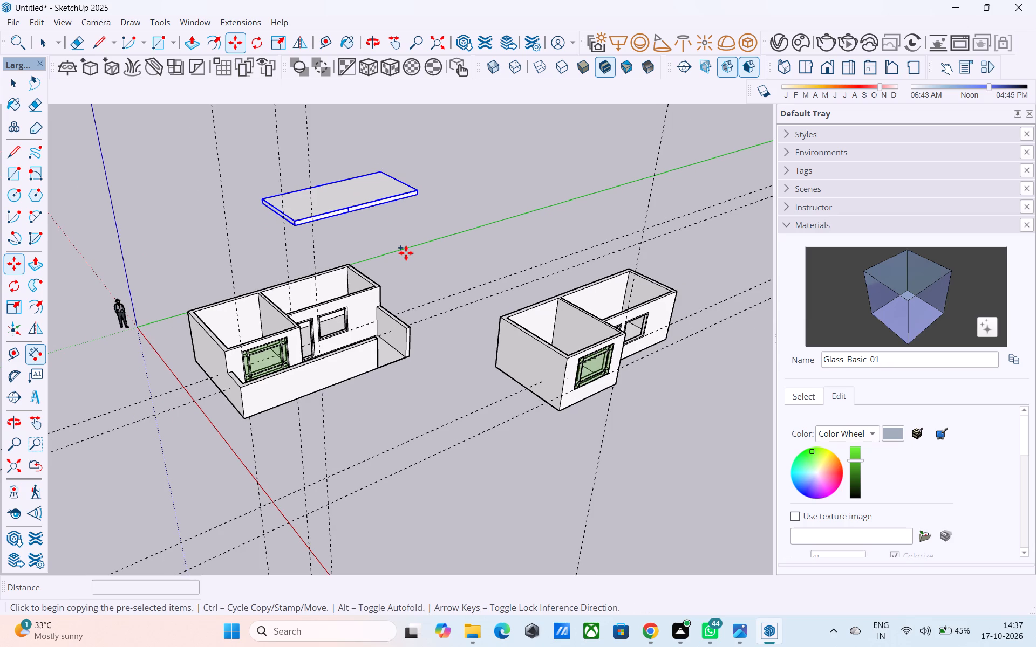
scroll(291, 233, up, 9)
click(303, 218)
scroll(304, 217, down, 5)
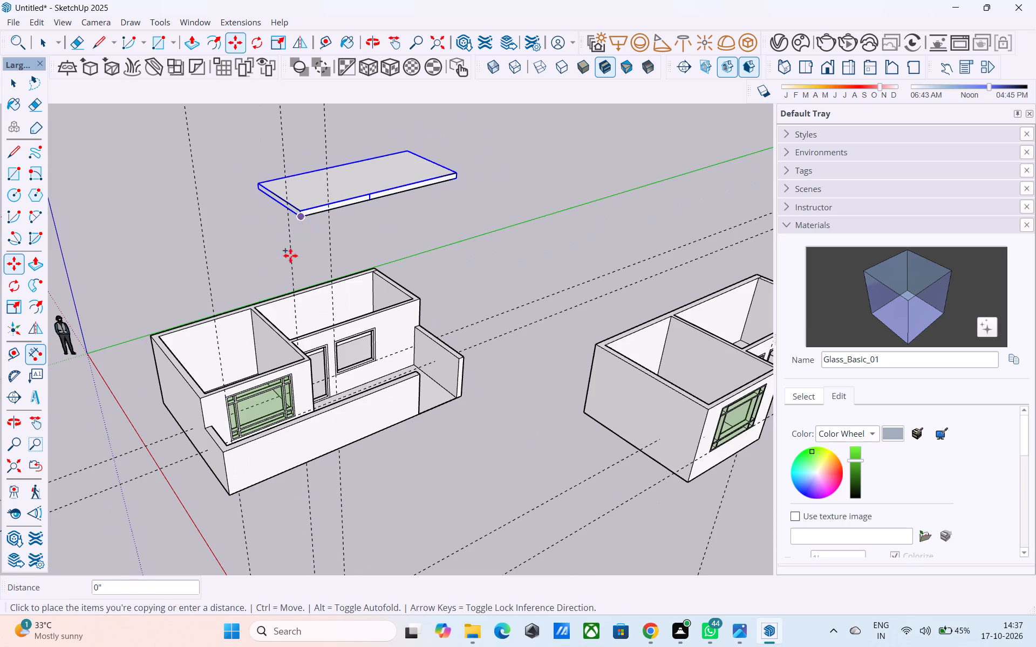
click(204, 401)
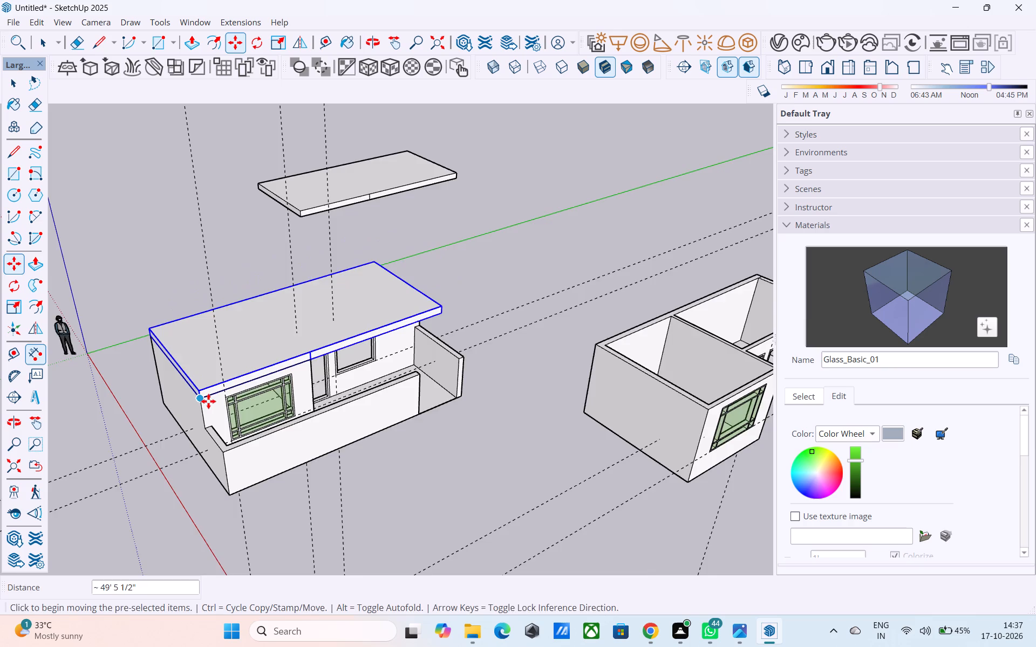
Examine how the copied roof slab sits on the original house's walls from the side, back and front.
scroll(262, 409, up, 1)
middle_drag(318, 400, 568, 344)
scroll(369, 350, up, 8)
middle_drag(260, 370, 531, 312)
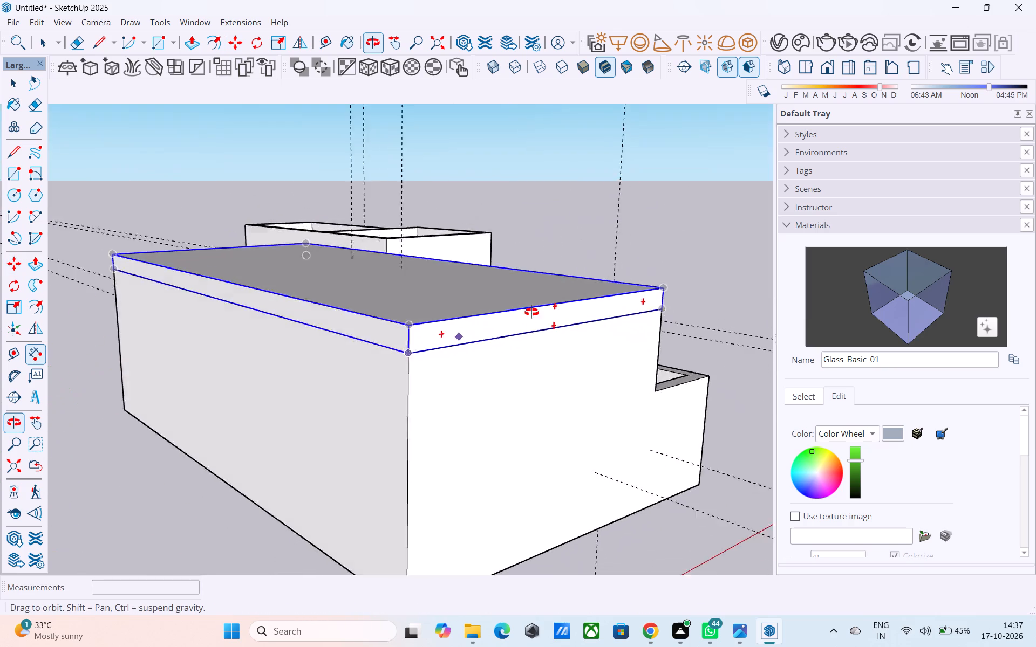
middle_drag(531, 312, 204, 373)
scroll(207, 368, down, 6)
middle_drag(373, 352, 122, 355)
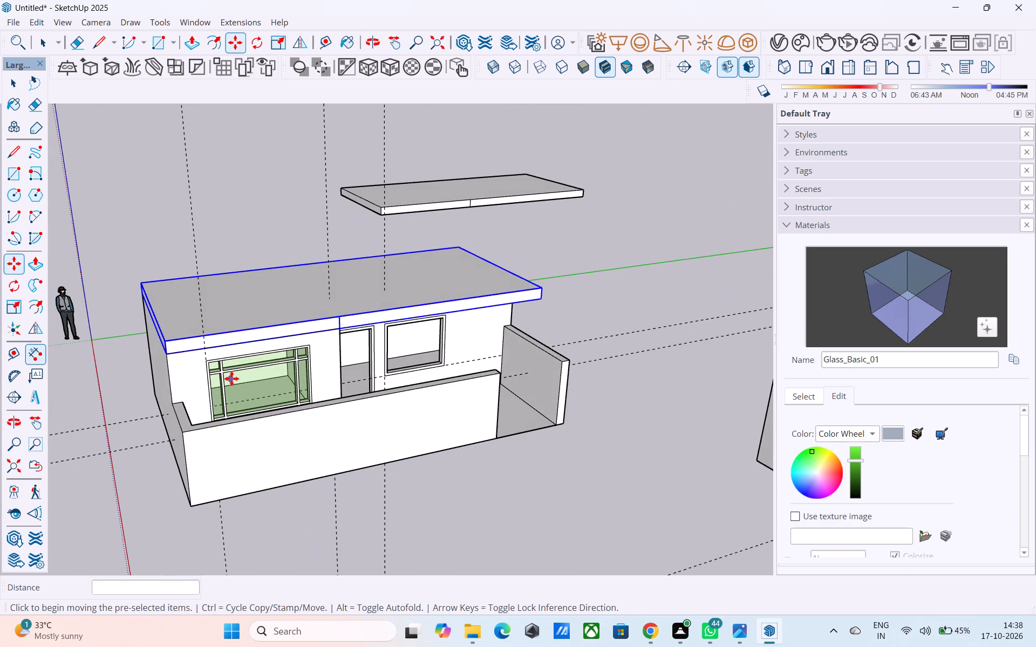
scroll(275, 367, down, 5)
middle_drag(296, 374, 256, 344)
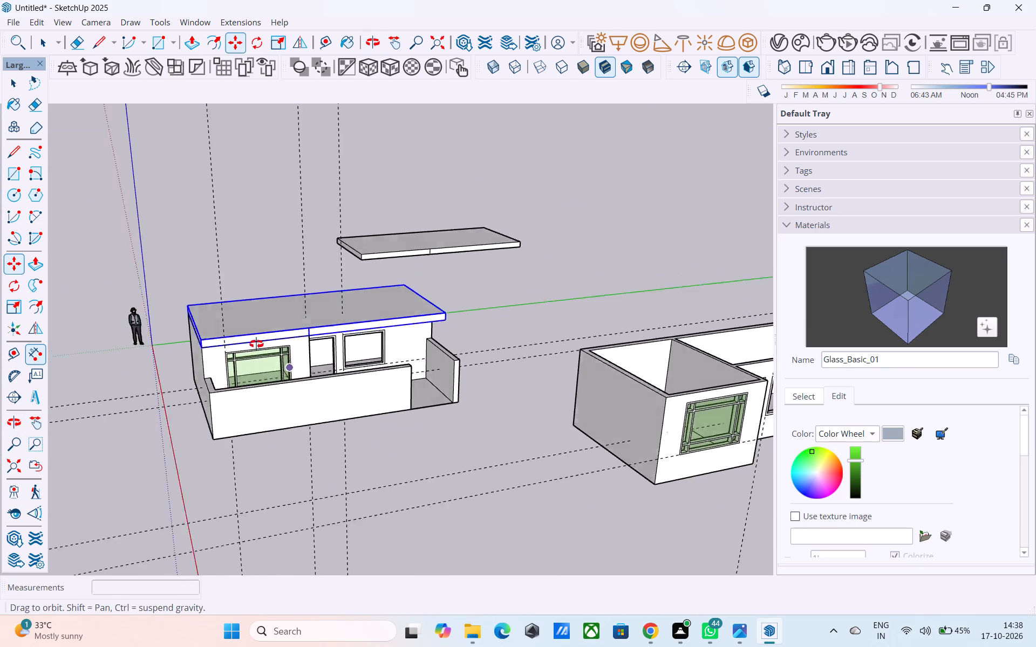
middle_drag(256, 344, 263, 305)
scroll(476, 349, up, 6)
scroll(483, 347, down, 7)
Move the trimmed house copy onto the roofed original, placing its lower front corner on the roof slab's upper front corner.
key(space)
click(605, 354)
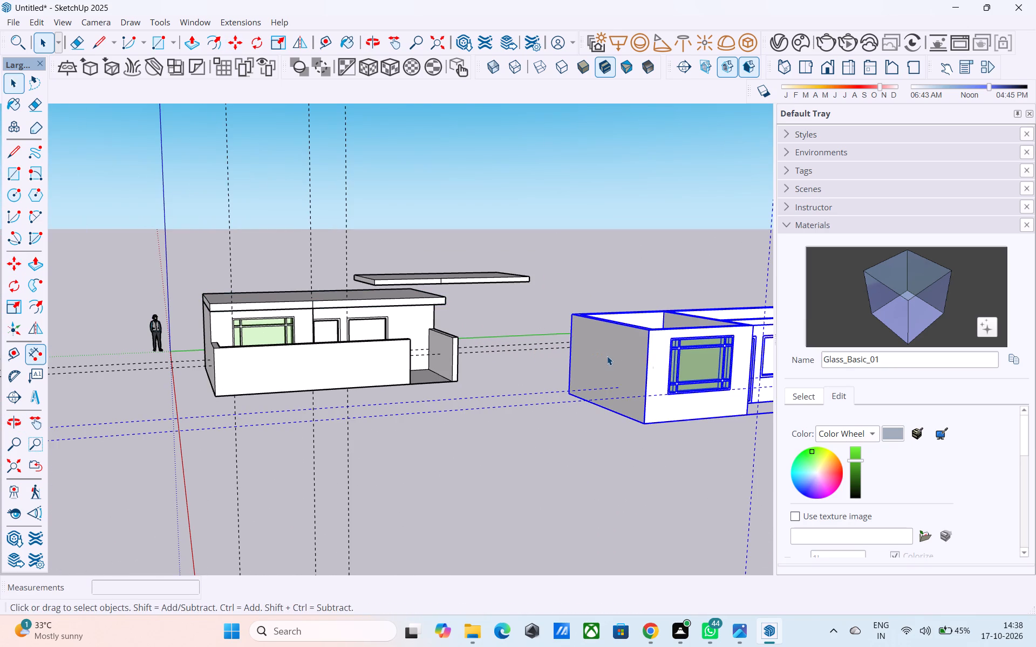
key(m)
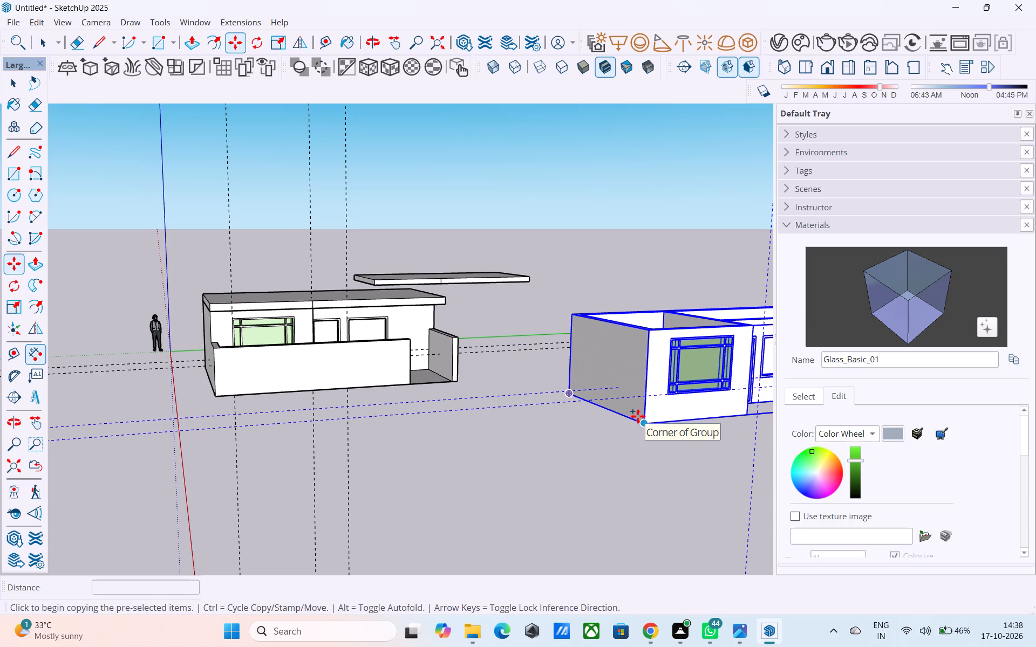
click(648, 423)
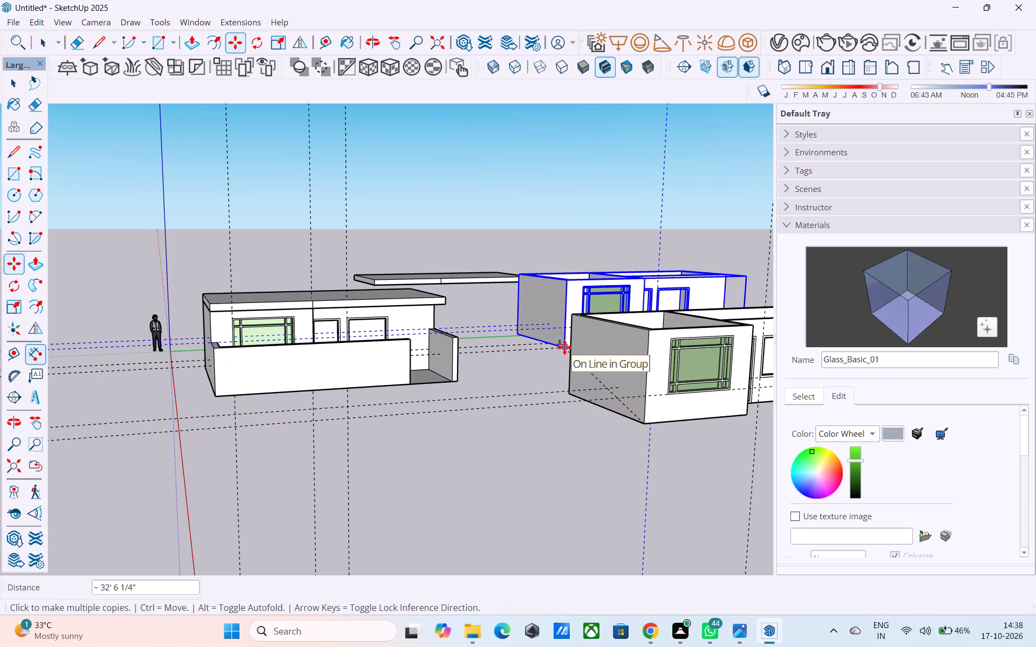
scroll(557, 345, down, 5)
middle_drag(382, 306, 542, 384)
scroll(539, 399, up, 6)
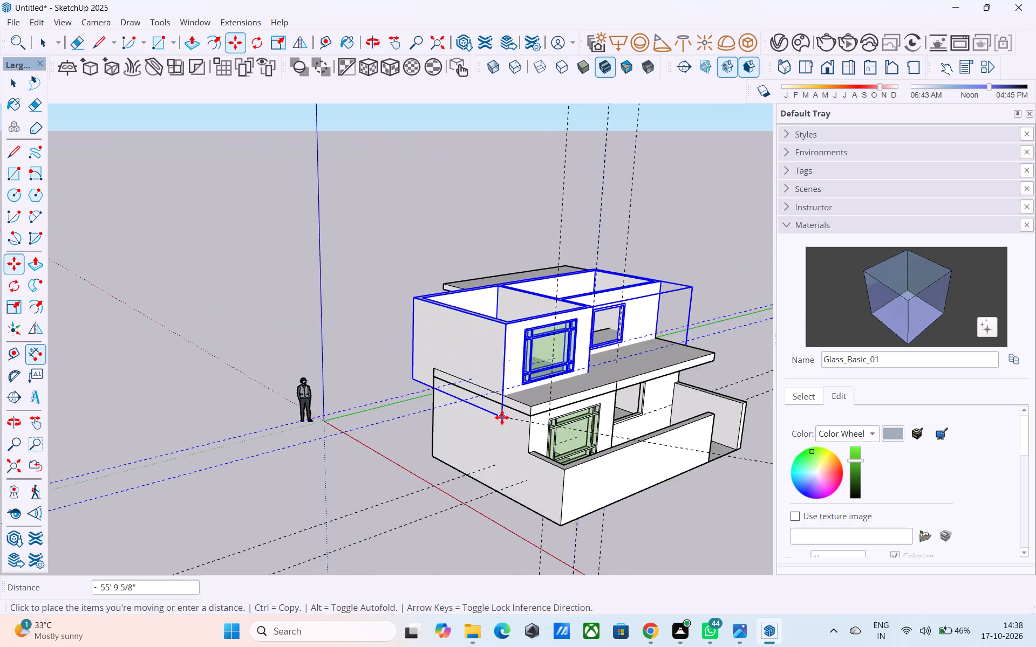
scroll(502, 417, up, 5)
click(542, 404)
middle_drag(543, 404, 476, 390)
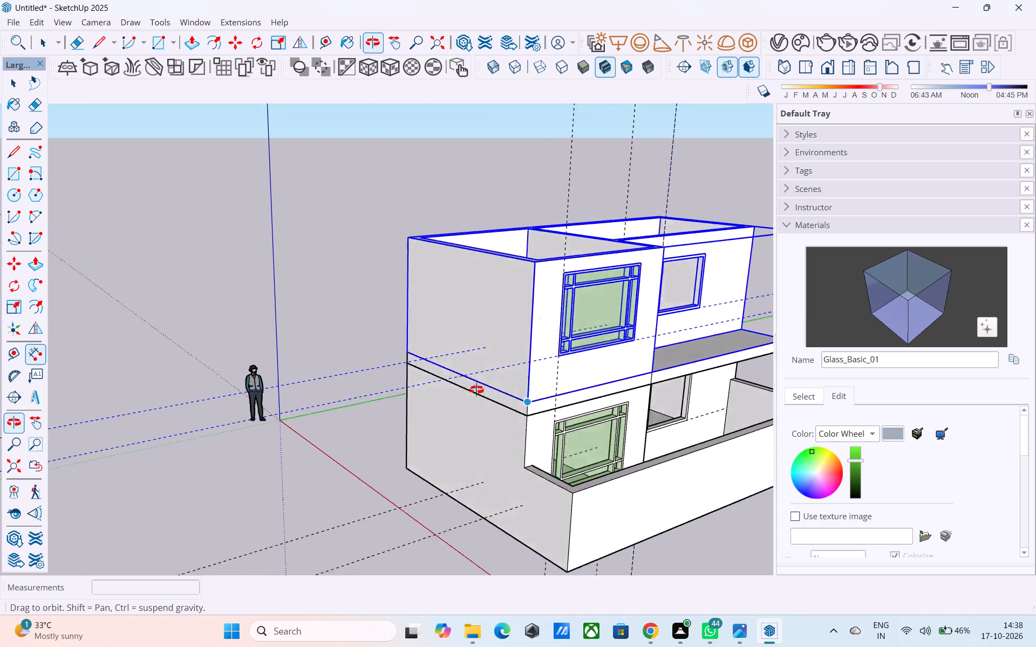
middle_drag(476, 390, 331, 347)
scroll(330, 348, down, 10)
key(space)
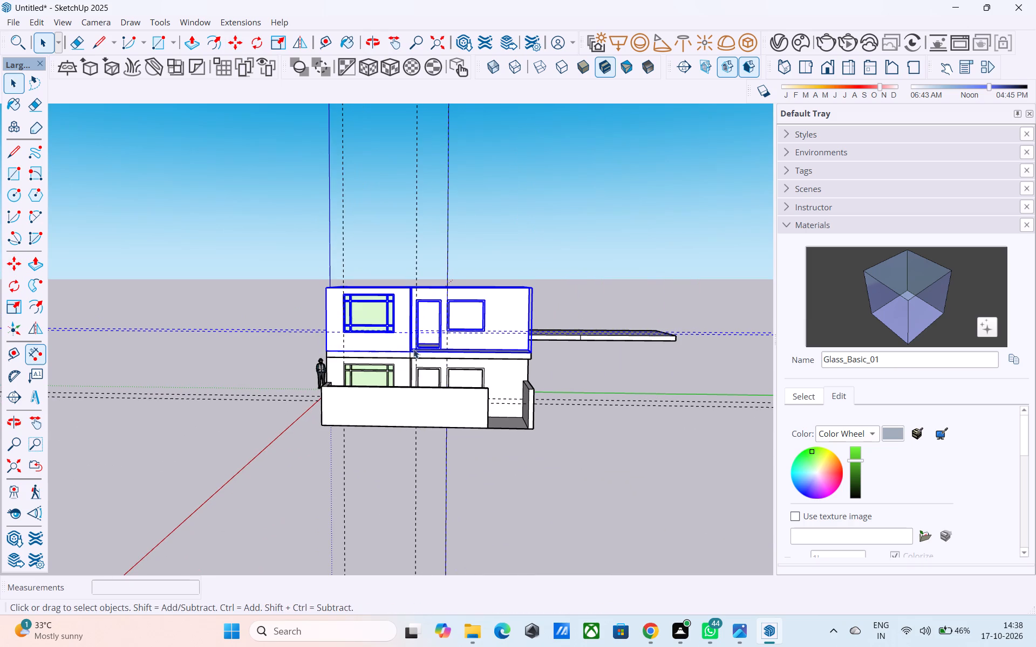
Examine how the upper storey sits on the lower house from the front, above and at an angle.
middle_drag(423, 334, 435, 395)
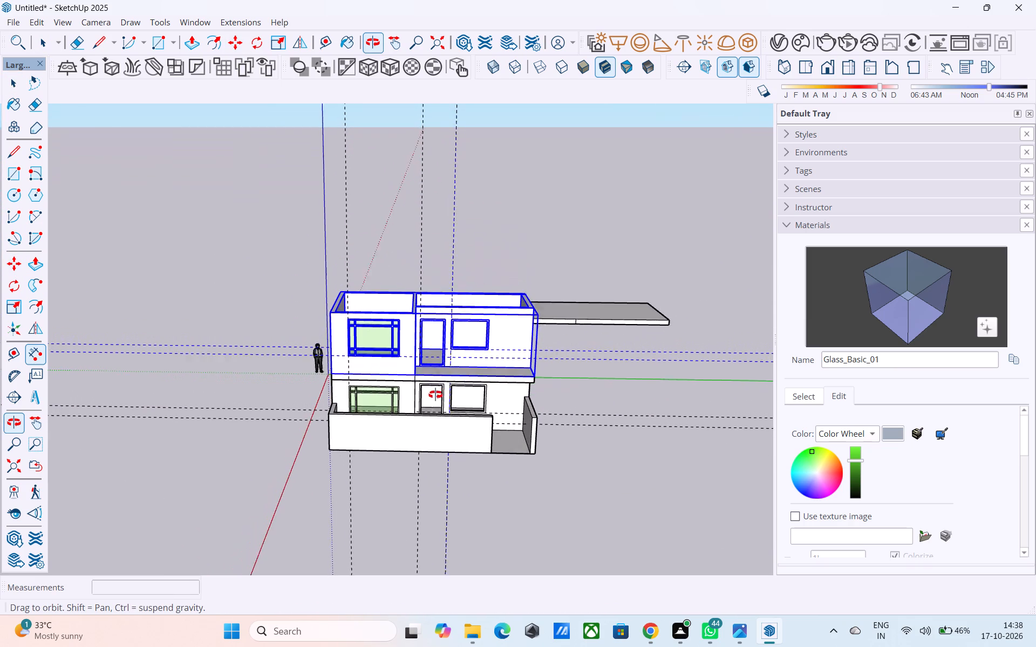
middle_drag(435, 395, 433, 430)
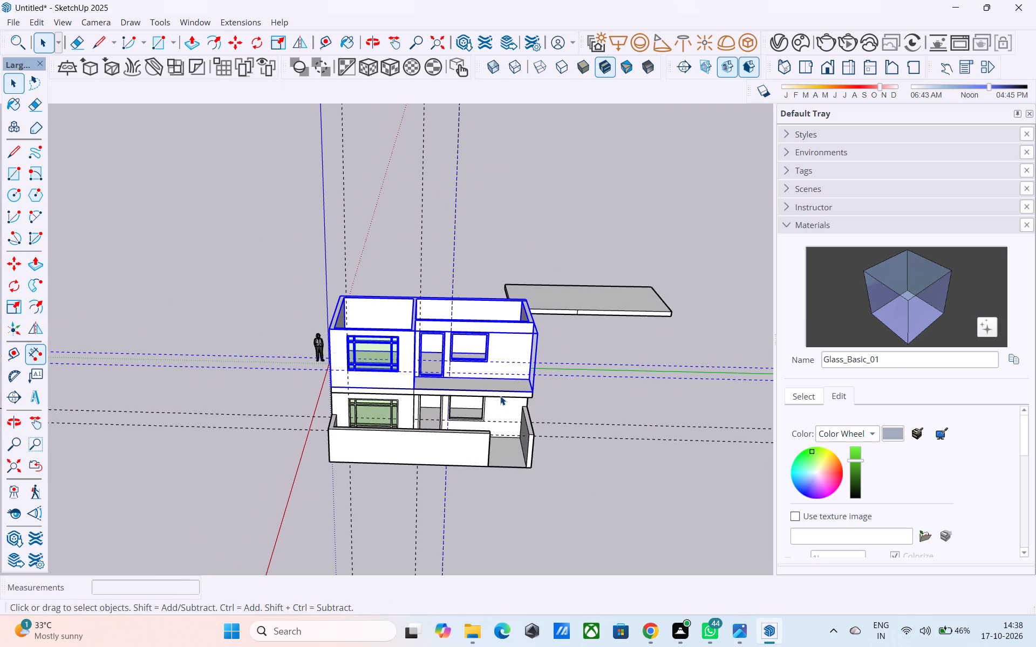
scroll(500, 396, up, 6)
middle_drag(500, 395, 549, 366)
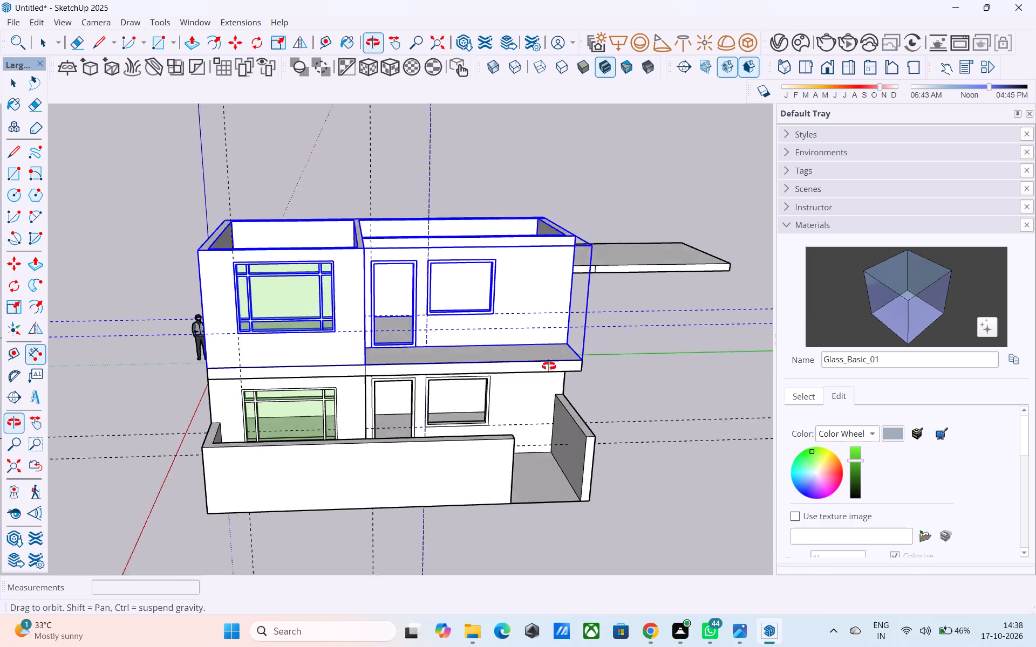
middle_drag(549, 366, 636, 362)
click(654, 359)
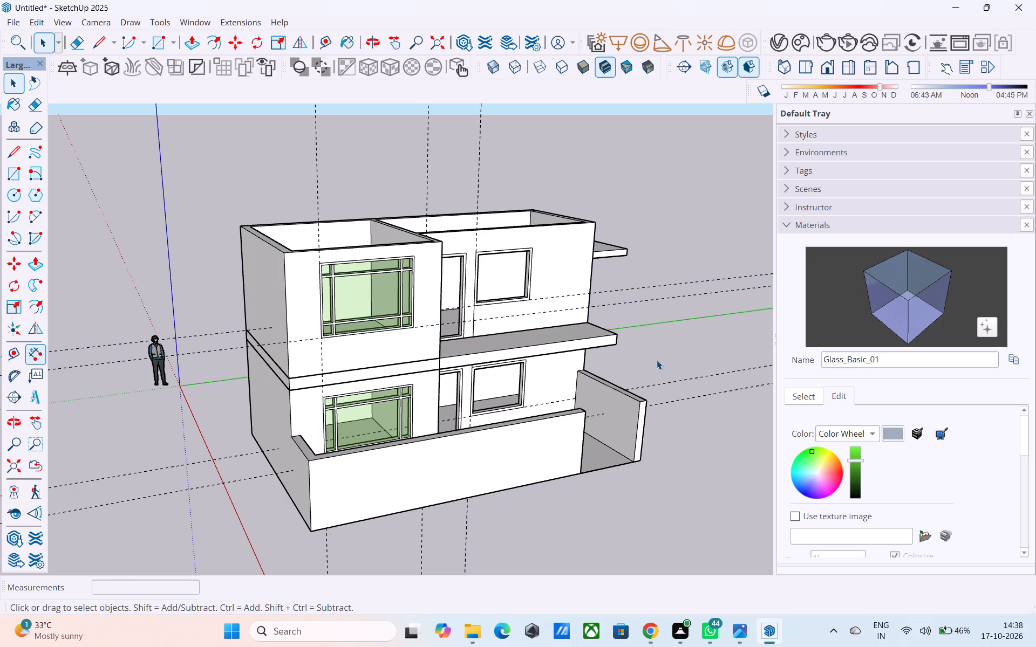
middle_drag(657, 361, 649, 363)
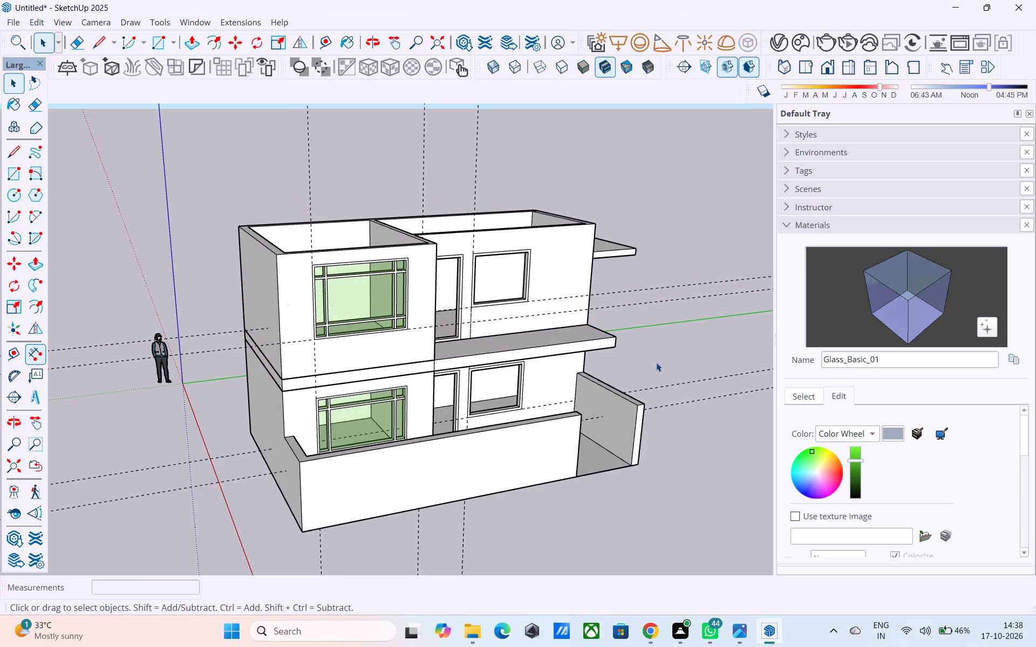
scroll(658, 364, up, 2)
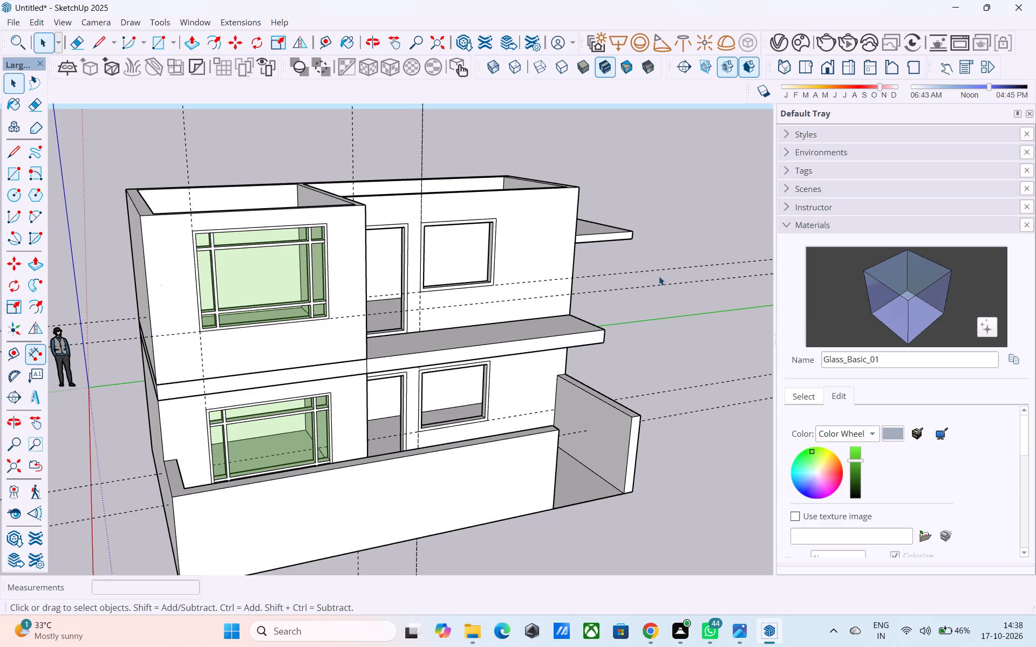
Open the upper storey's group and close the window opening beside the door by push/pulling its side reveal to the opposite jamb.
middle_drag(472, 258, 548, 285)
scroll(524, 273, up, 4)
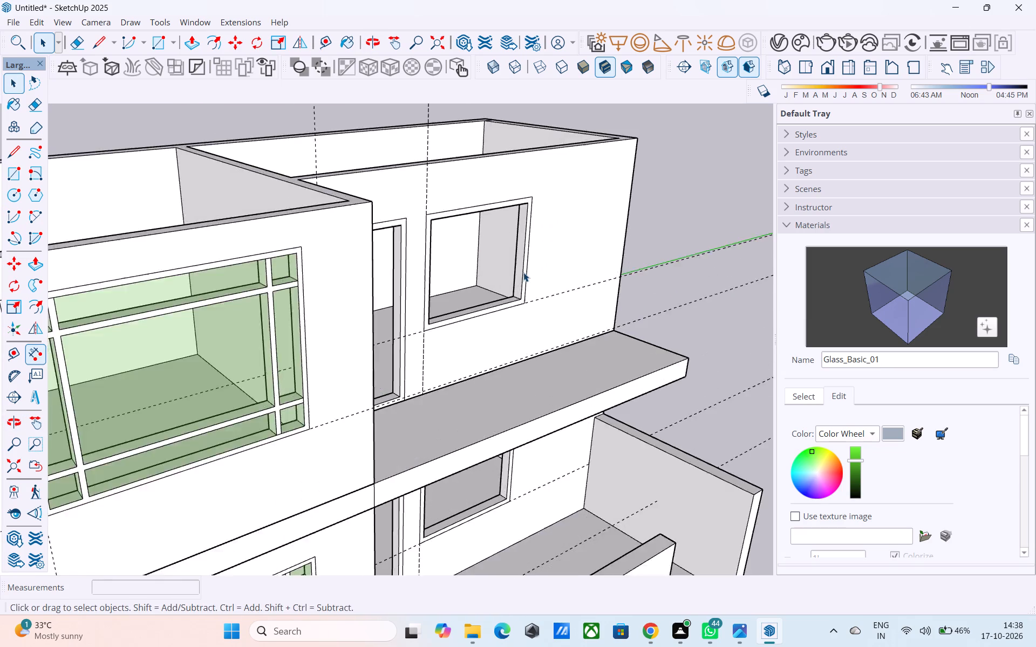
scroll(523, 272, up, 7)
double_click(528, 266)
click(514, 253)
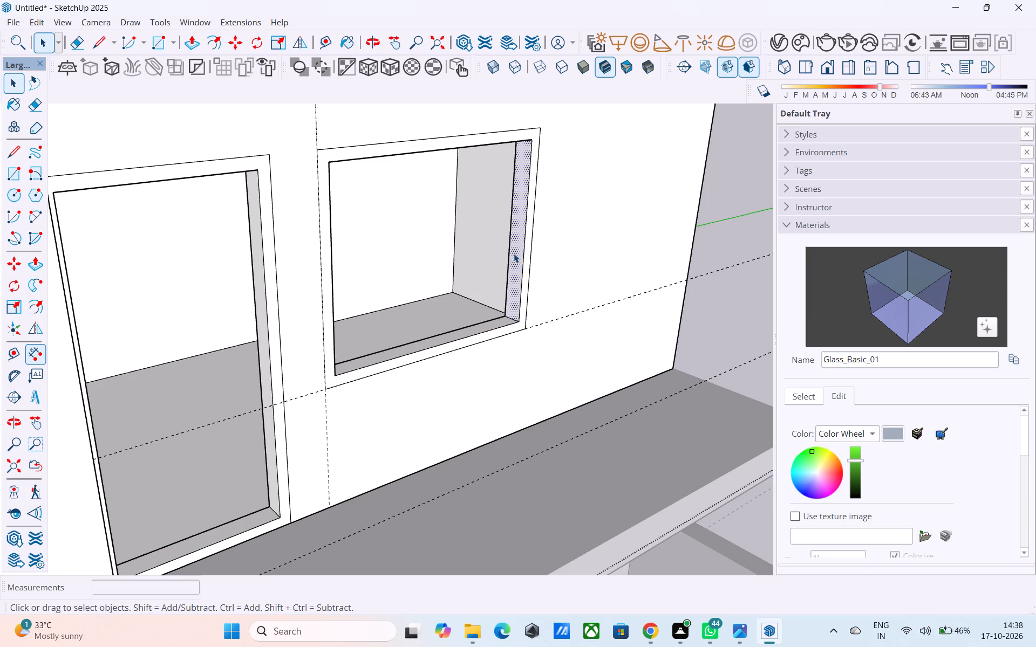
key(p)
click(514, 253)
click(330, 180)
Delete the upper storey's floor faces in the room behind the door and in the front room.
middle_drag(352, 209, 284, 244)
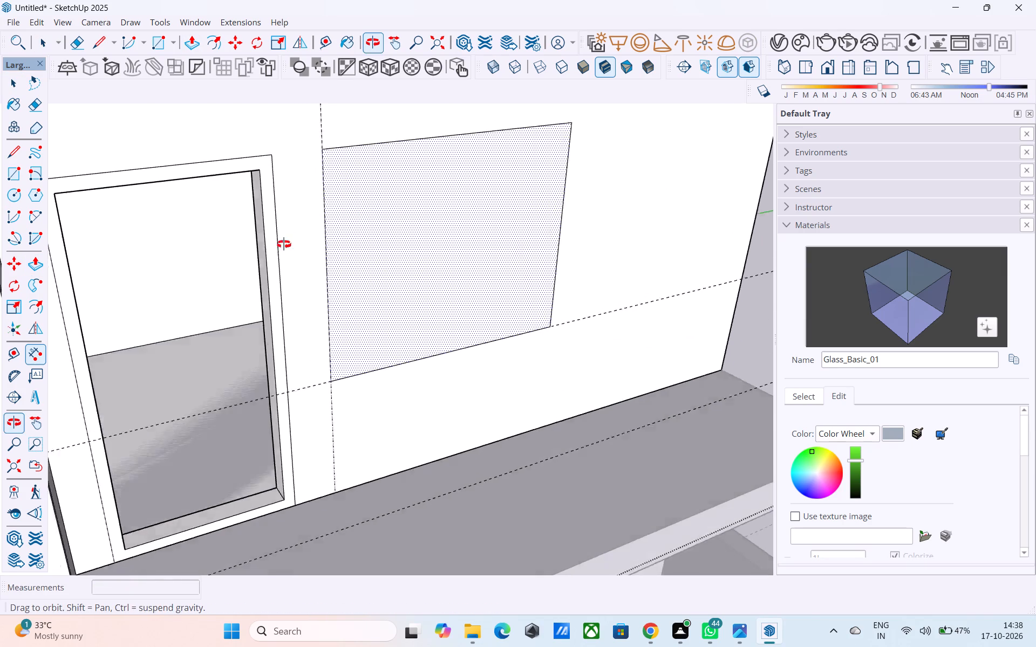
middle_drag(284, 244, 274, 249)
scroll(233, 257, down, 6)
scroll(214, 292, up, 8)
key(space)
click(214, 292)
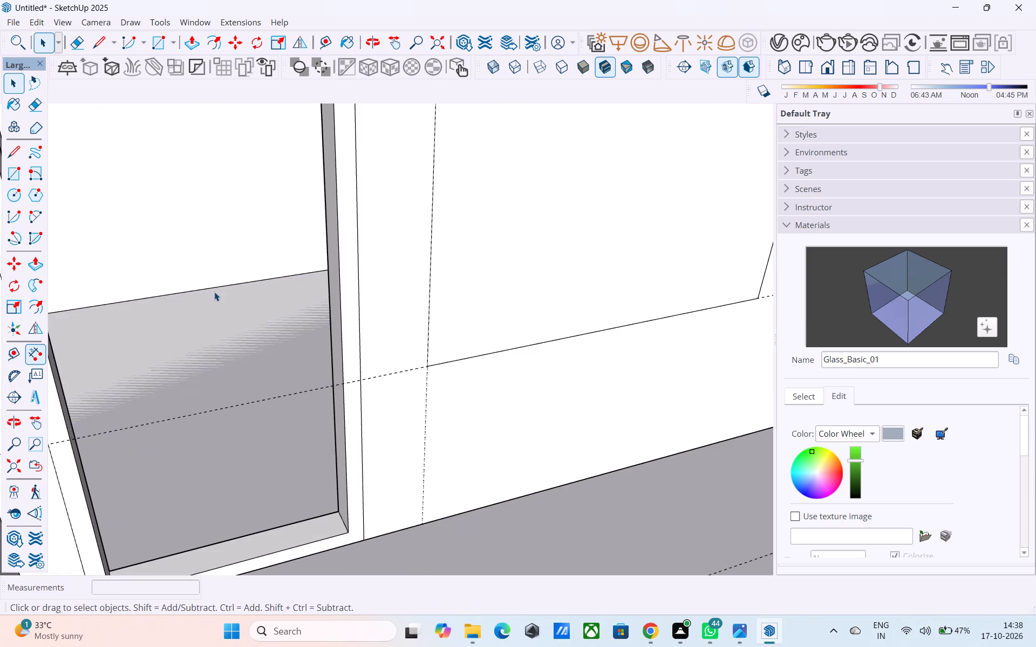
key(Delete)
scroll(227, 309, down, 13)
middle_drag(246, 332, 664, 397)
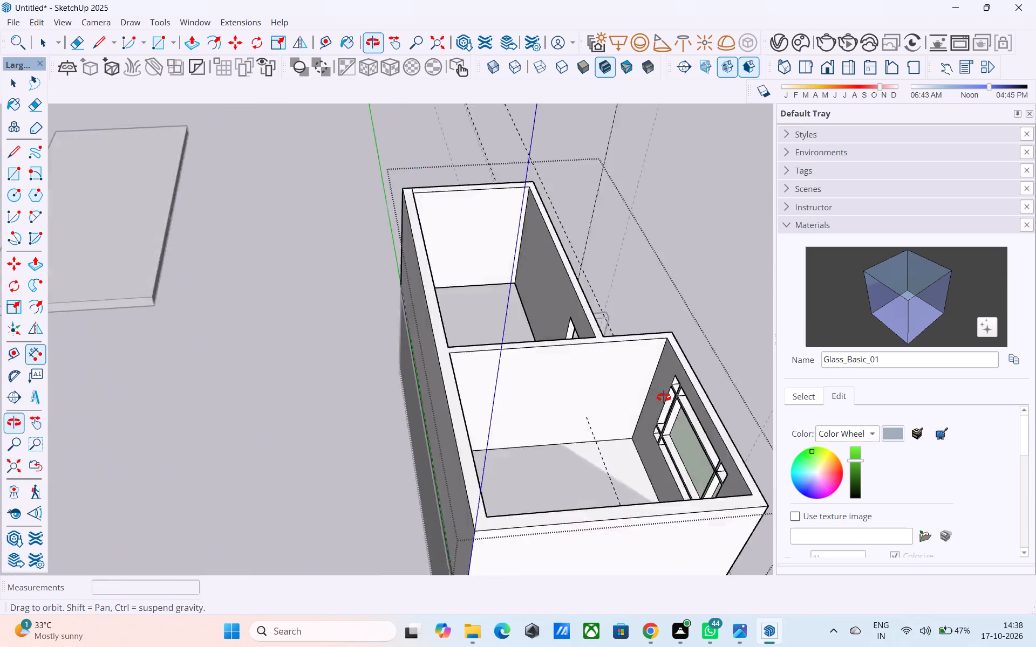
middle_drag(664, 397, 482, 476)
scroll(365, 346, down, 7)
scroll(386, 465, up, 9)
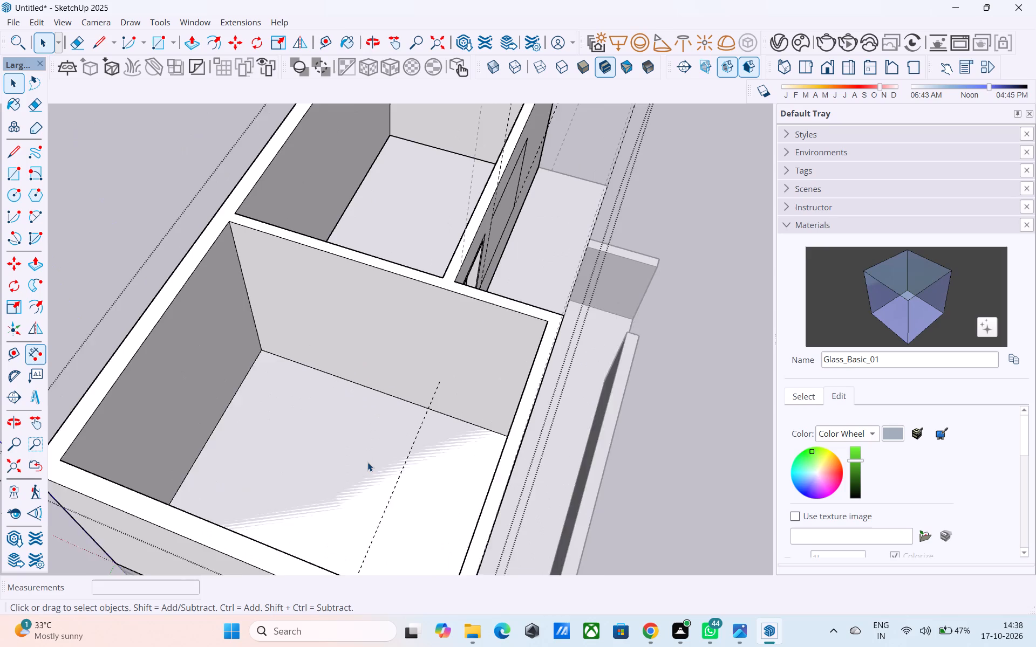
scroll(367, 462, up, 2)
click(366, 460)
key(Delete)
Examine the edited upper storey and the slab beneath it from above, the front and the side.
scroll(335, 424, down, 4)
middle_drag(378, 486, 345, 443)
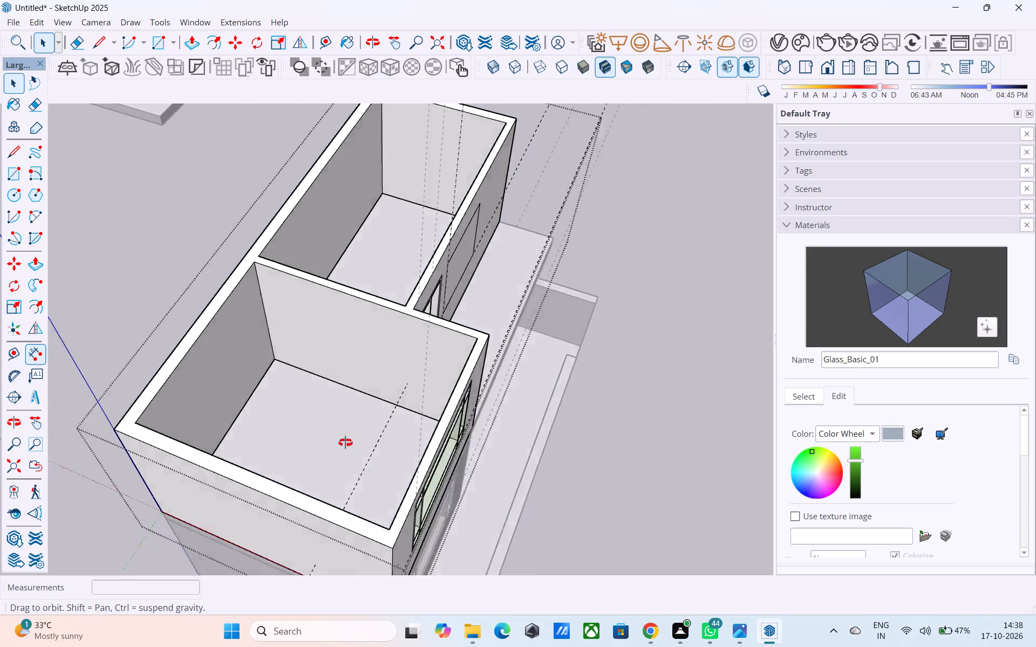
middle_drag(345, 443, 208, 338)
middle_drag(276, 343, 321, 290)
shift+middle_drag(323, 291, 211, 289)
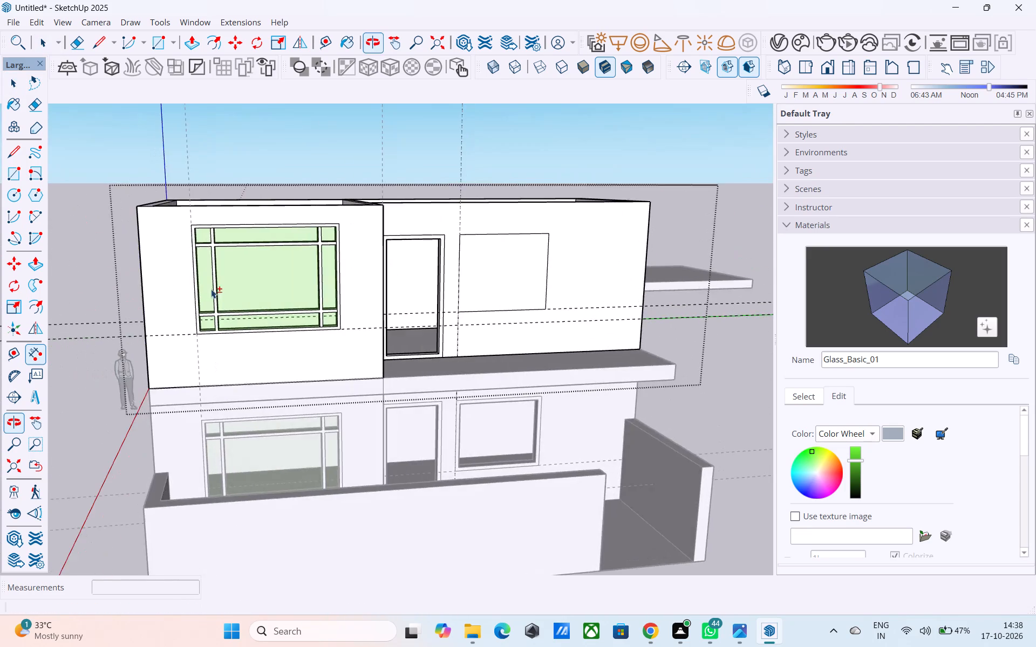
scroll(212, 290, down, 5)
shift+middle_drag(212, 290, 292, 305)
middle_drag(316, 327, 360, 299)
shift+middle_drag(360, 299, 345, 289)
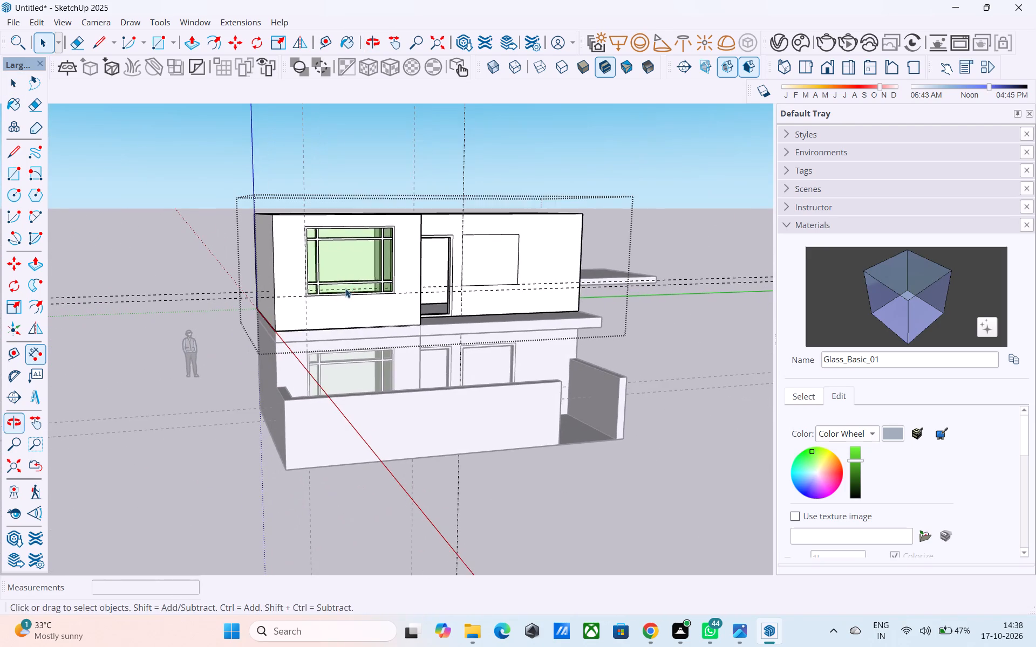
shift+middle_drag(347, 342, 274, 349)
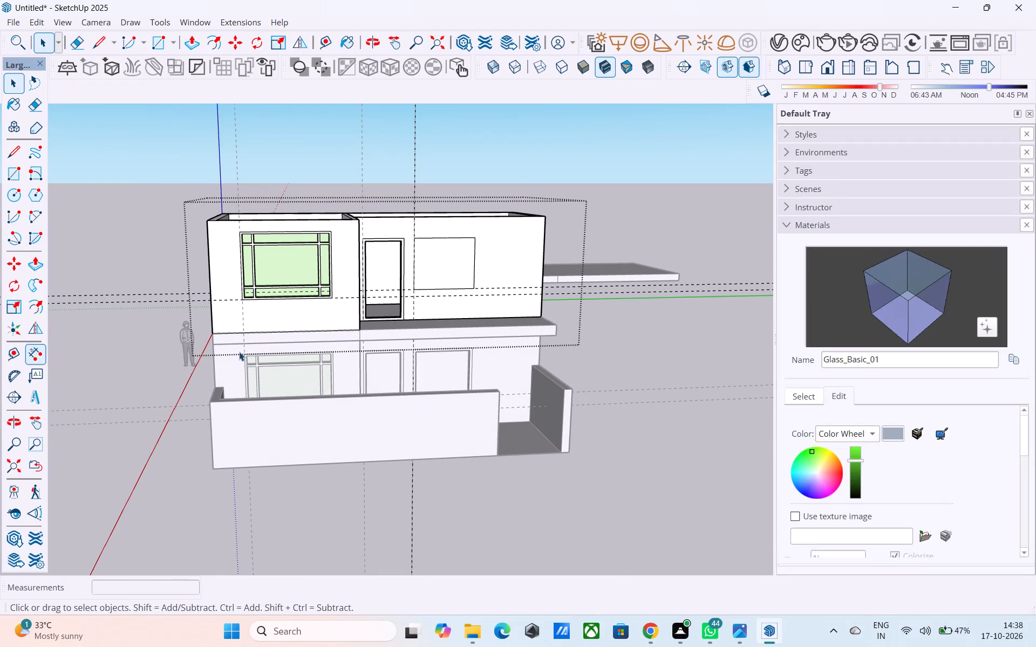
shift+middle_drag(231, 344, 241, 347)
Open the roof slab's group between the storeys and copy its vertical front corner edge 2' along the front face.
scroll(241, 347, up, 4)
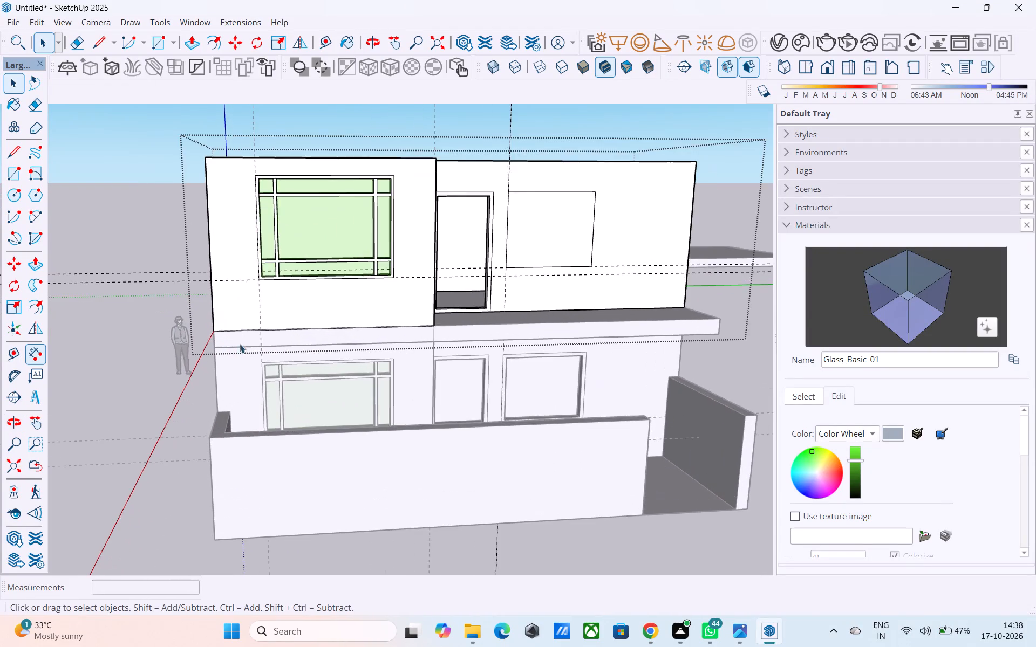
scroll(240, 332, up, 1)
scroll(240, 332, down, 1)
scroll(240, 332, up, 1)
double_click(240, 342)
scroll(241, 342, up, 6)
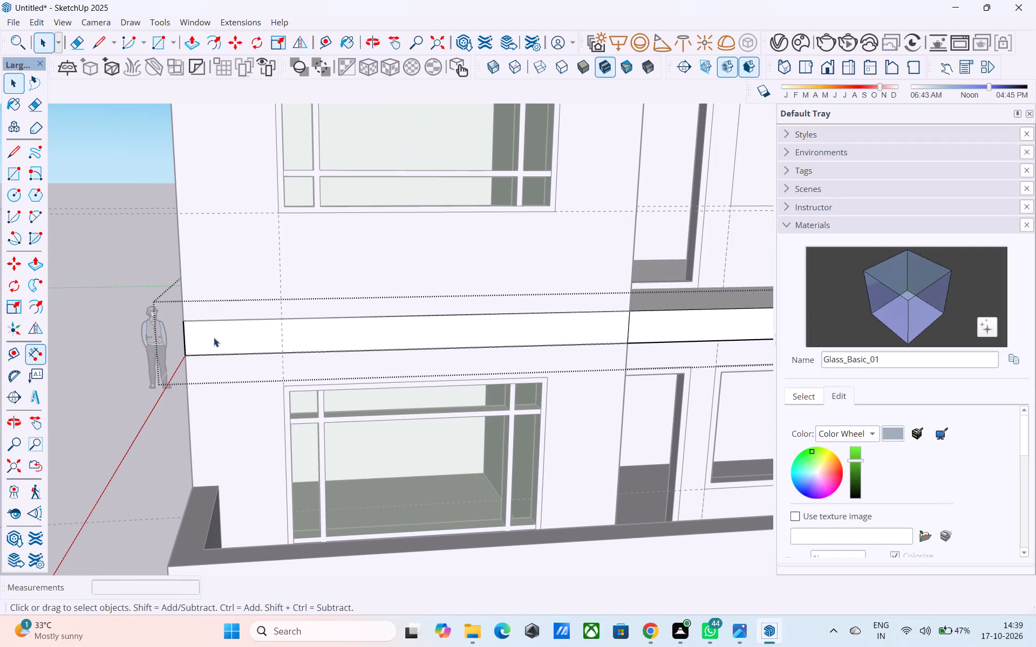
click(185, 335)
key(m)
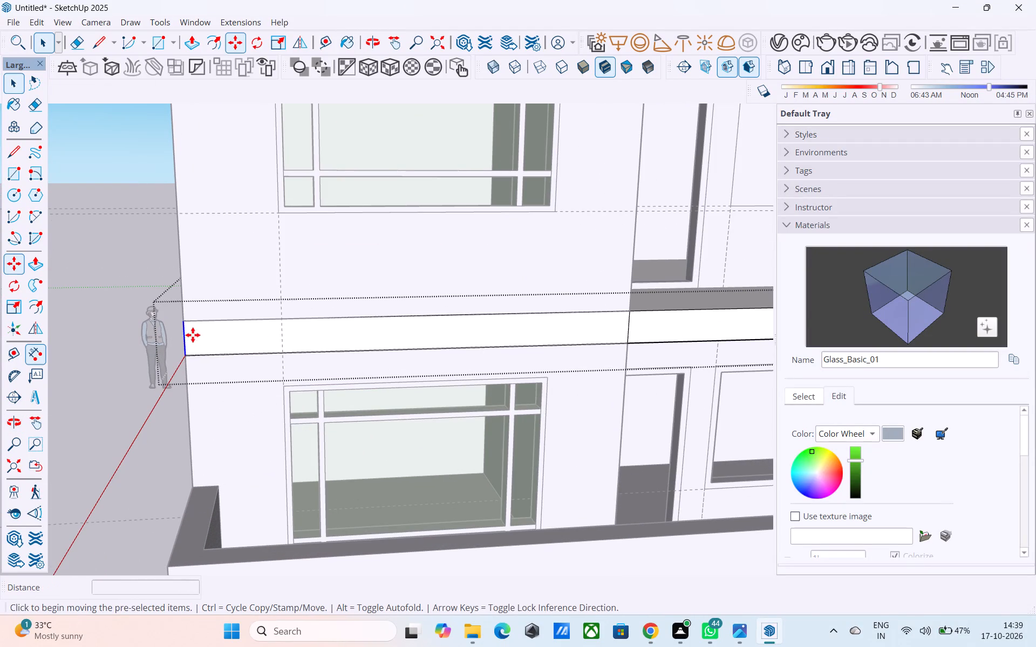
click(187, 321)
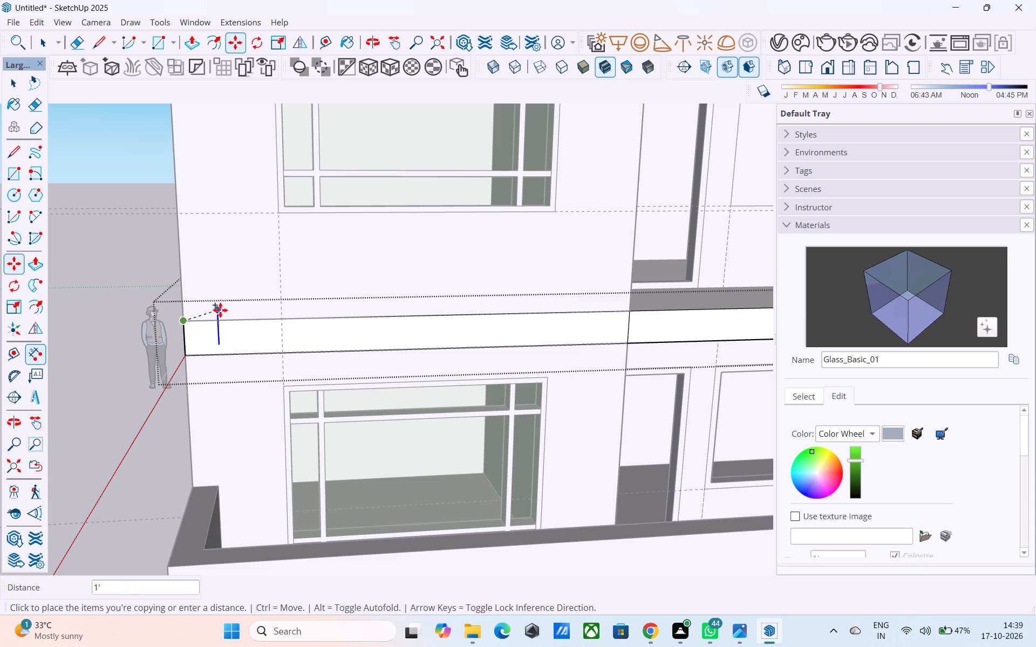
text(2')
key(Return)
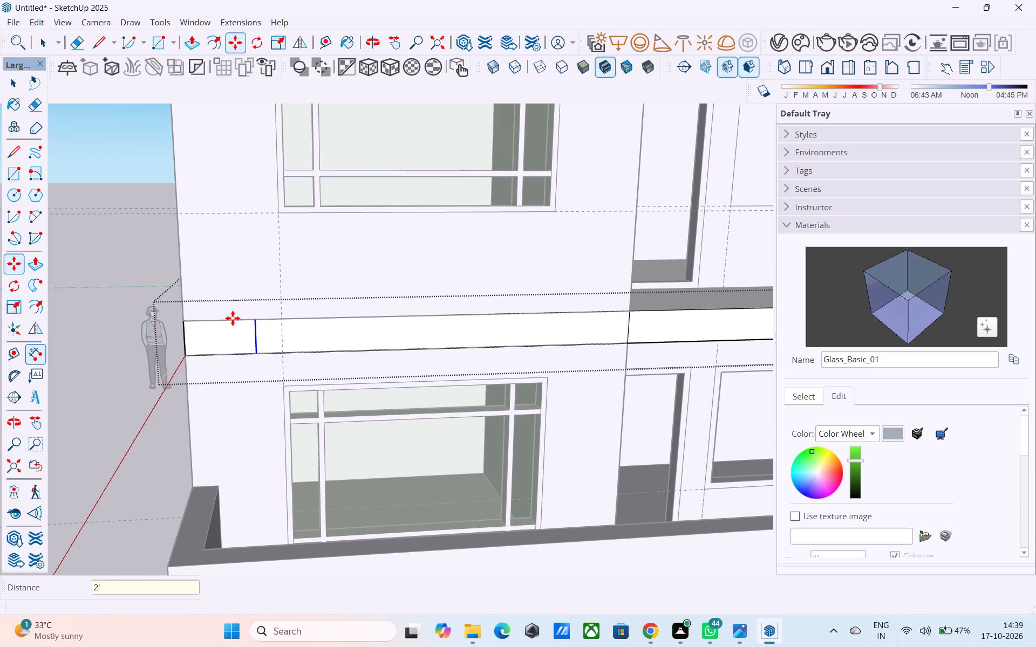
Copy the new vertical edge a further 10' along the slab's front face.
scroll(224, 322, down, 7)
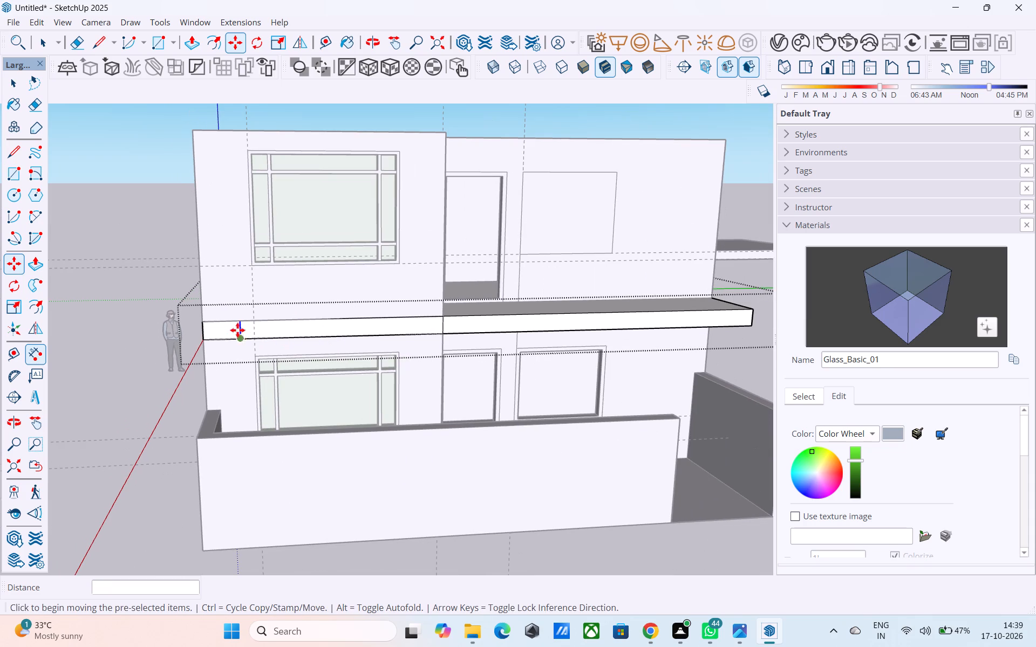
click(235, 319)
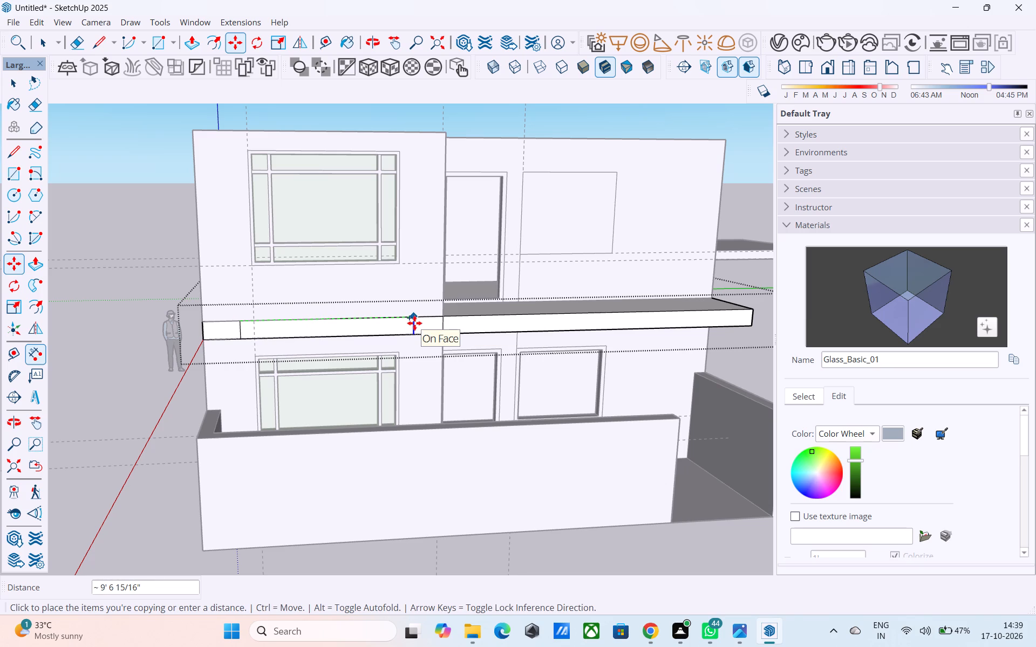
text(10')
key(Return)
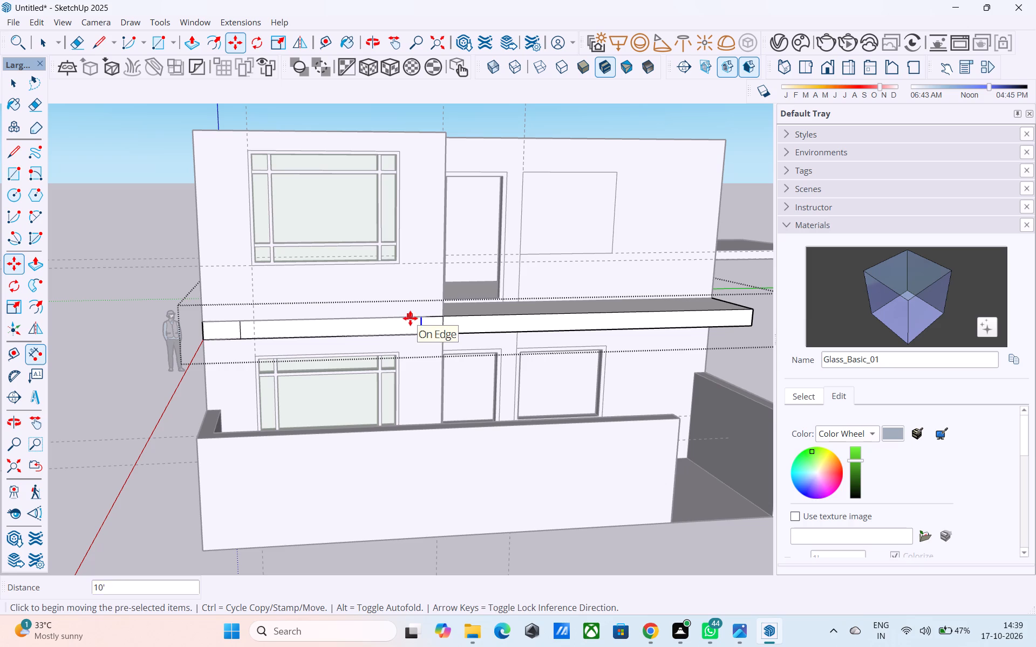
Push/pull the 10' wide section of the slab's front face outward 4' above the lower front window.
key(space)
scroll(337, 324, up, 5)
click(319, 335)
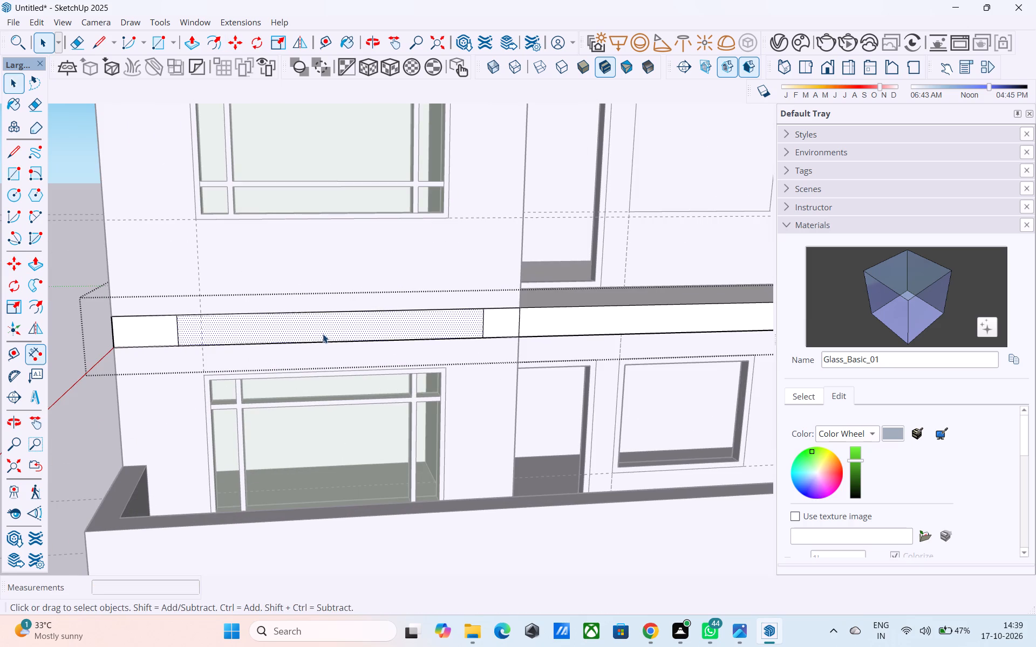
key(p)
click(326, 332)
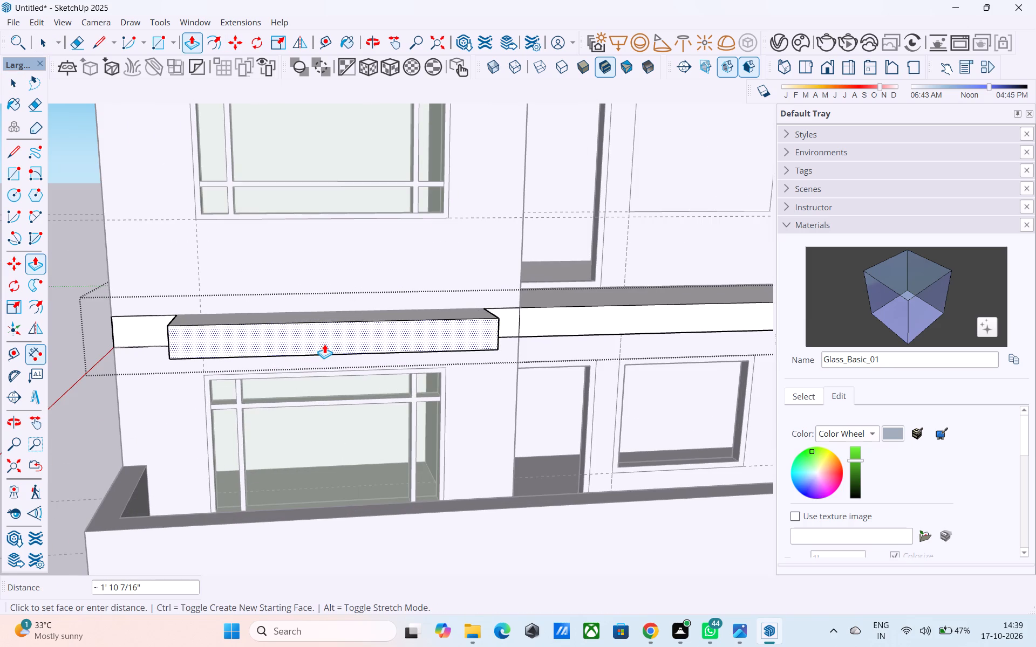
text(4')
key(Return)
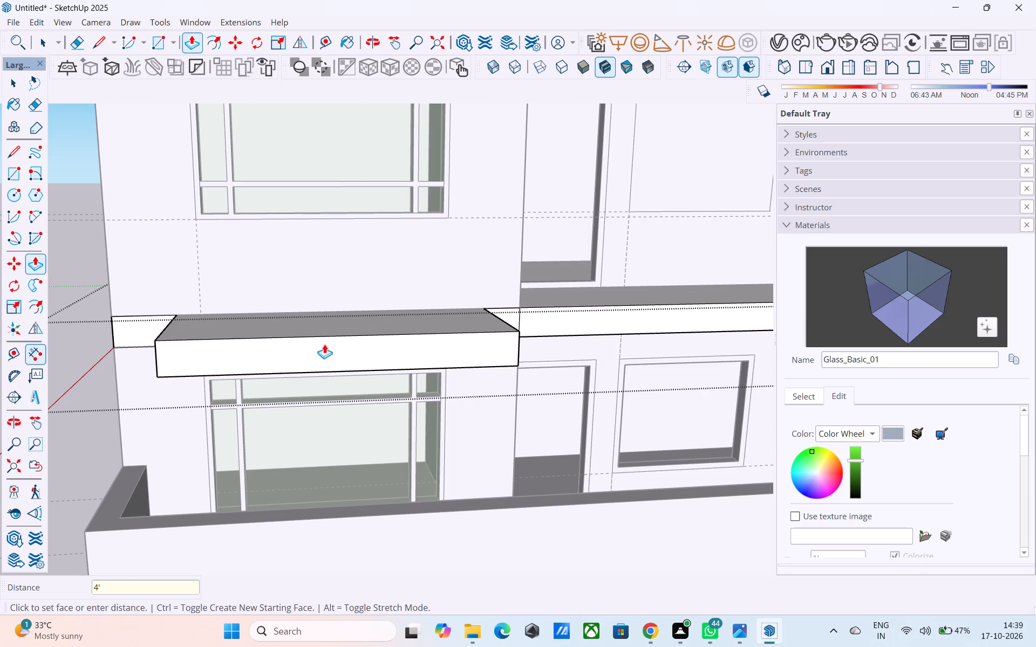
key(space)
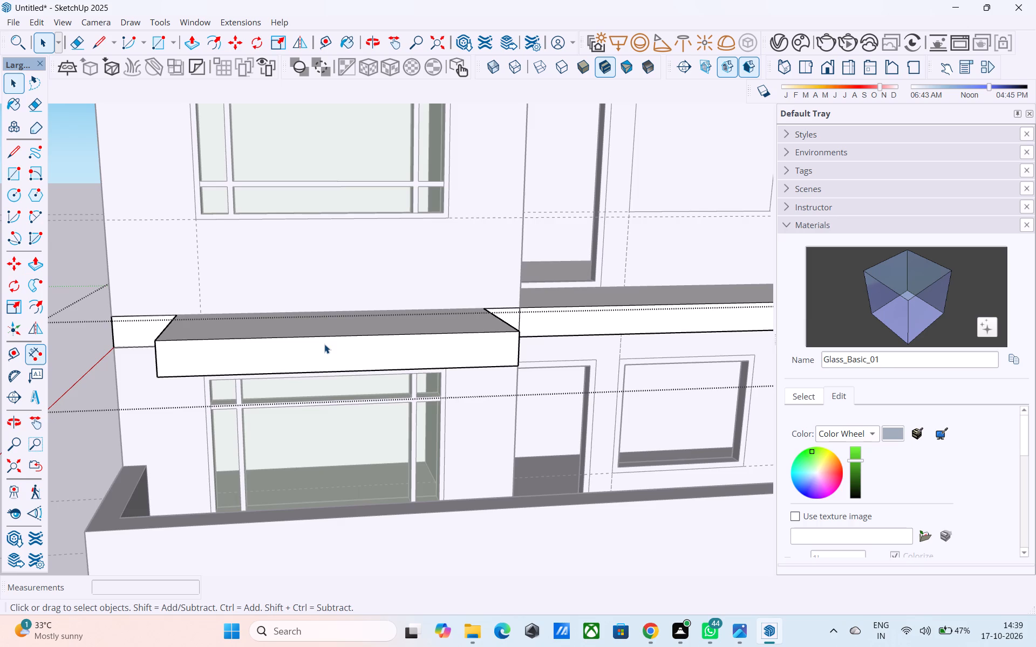
scroll(324, 345, down, 8)
middle_drag(325, 375, 554, 425)
scroll(473, 390, up, 4)
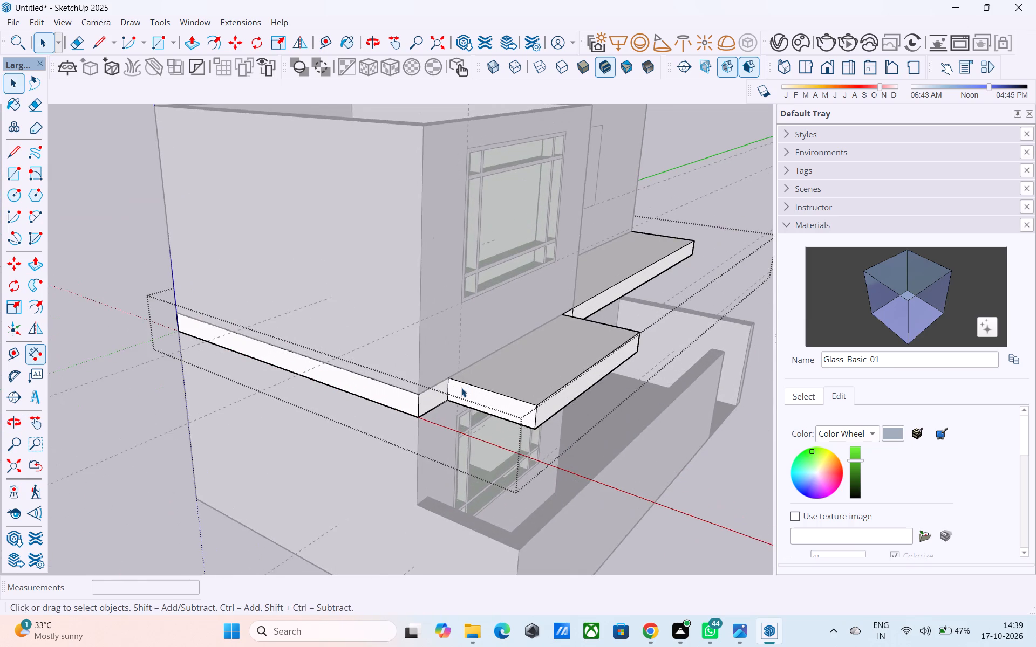
Draw a 10' line along the base of the upper wall, separating the top face of the front projection from the slab.
scroll(454, 386, up, 1)
key(l)
click(449, 378)
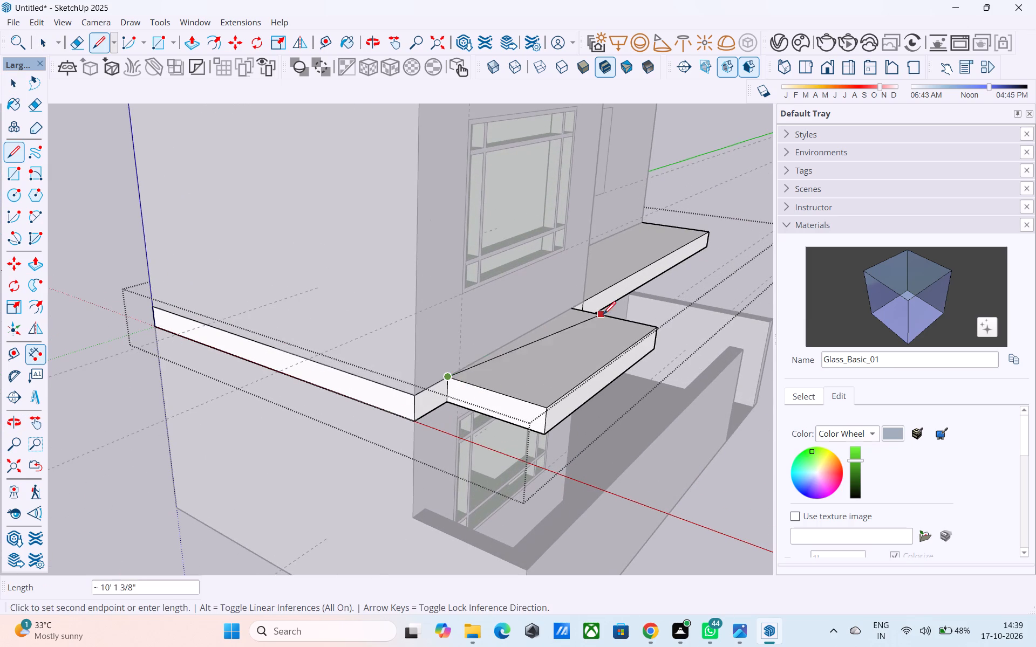
click(575, 311)
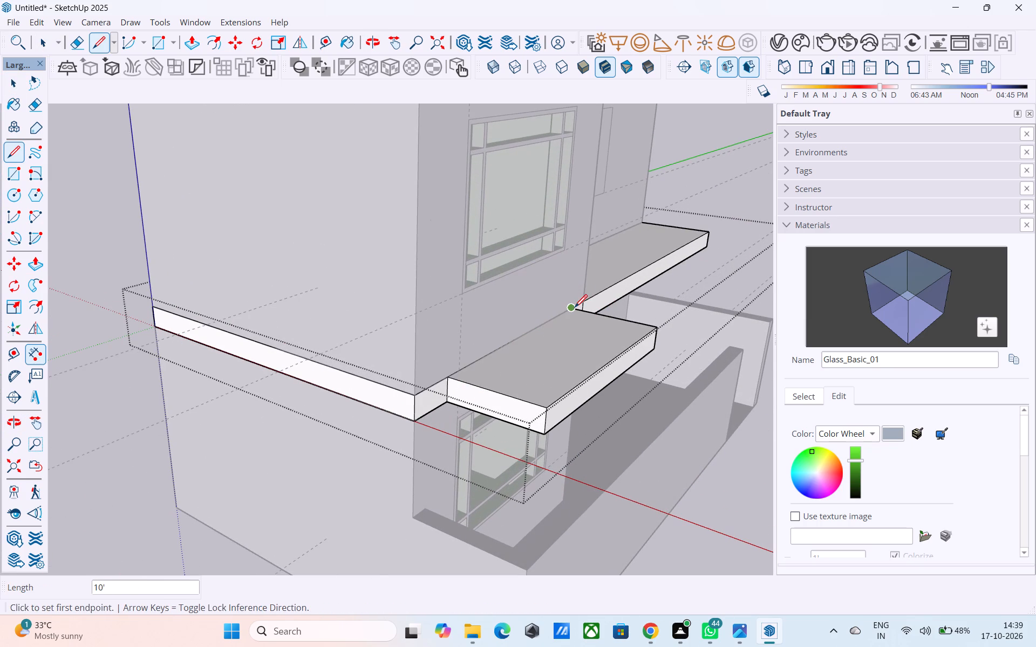
Push/pull the top face of the front projection down 6".
scroll(492, 293, down, 5)
middle_drag(492, 293, 489, 329)
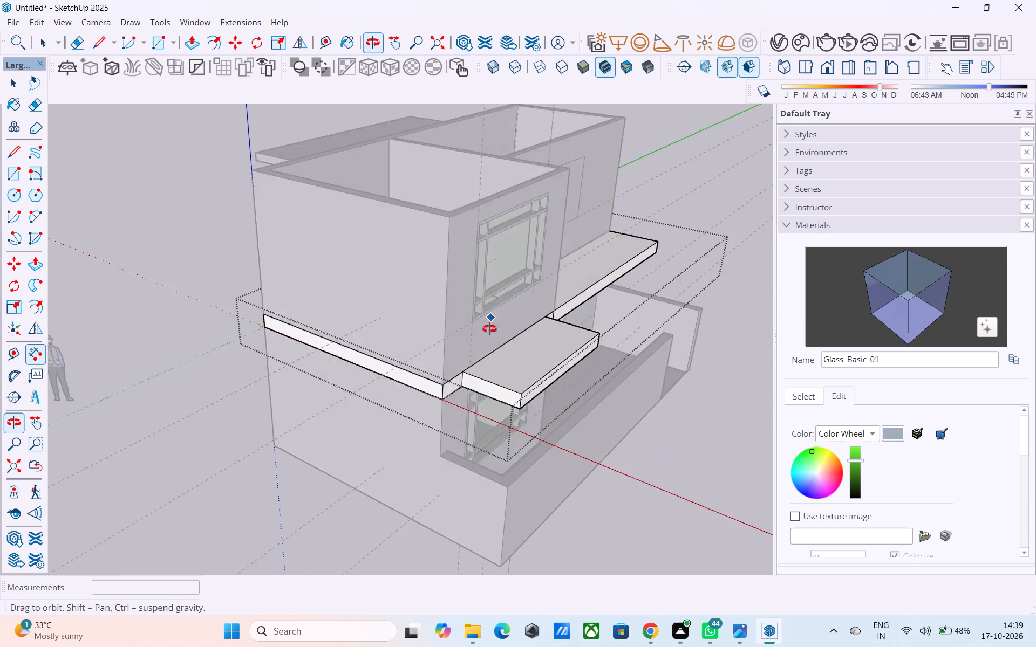
middle_drag(489, 329, 490, 331)
scroll(558, 333, up, 1)
middle_drag(550, 342, 470, 342)
key(space)
scroll(452, 360, up, 4)
click(464, 382)
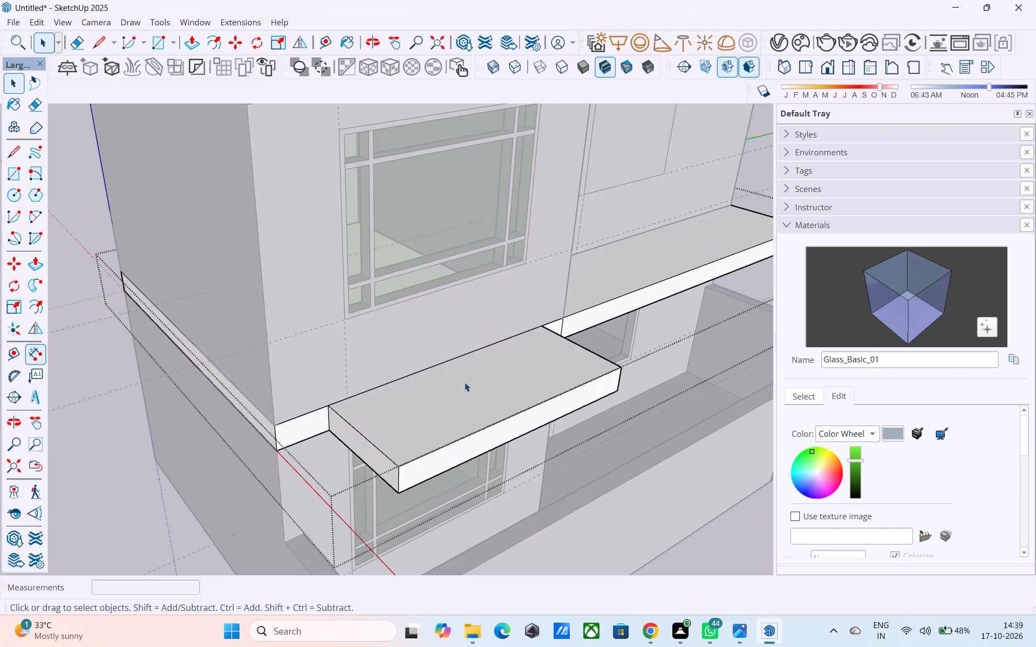
key(p)
click(467, 388)
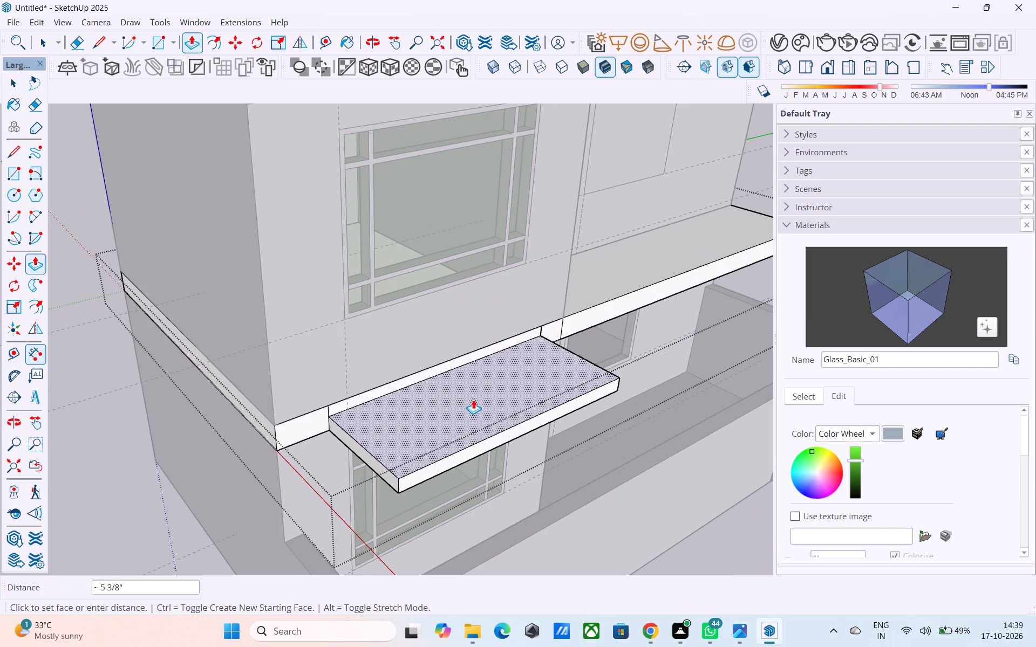
text(6")
key(Return)
key(space)
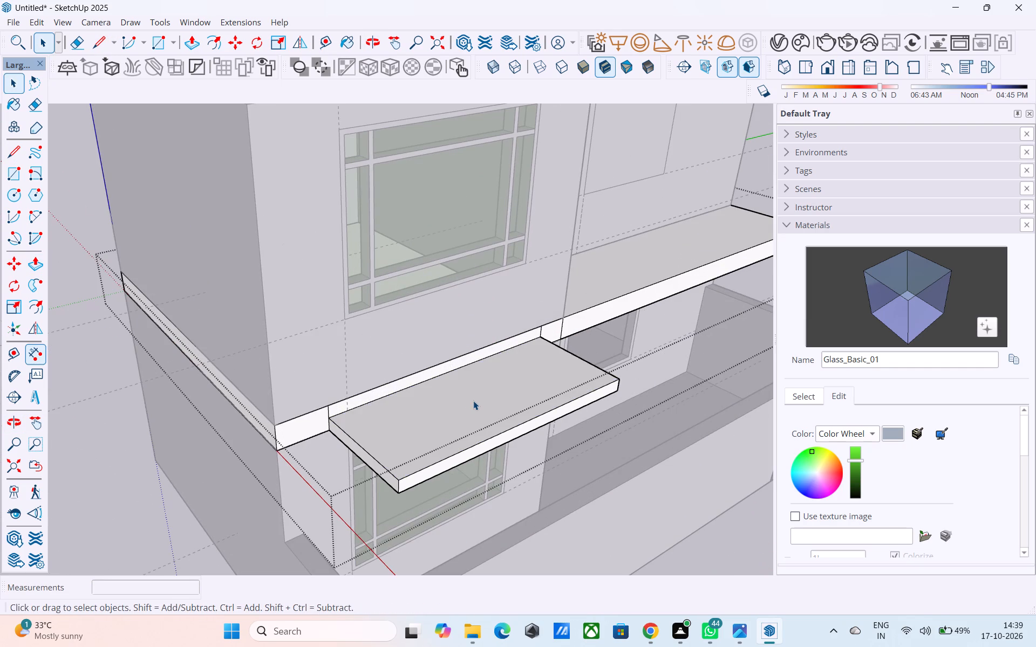
Offset the outline of the projection's lowered top face inward 4.5".
middle_drag(461, 400, 426, 339)
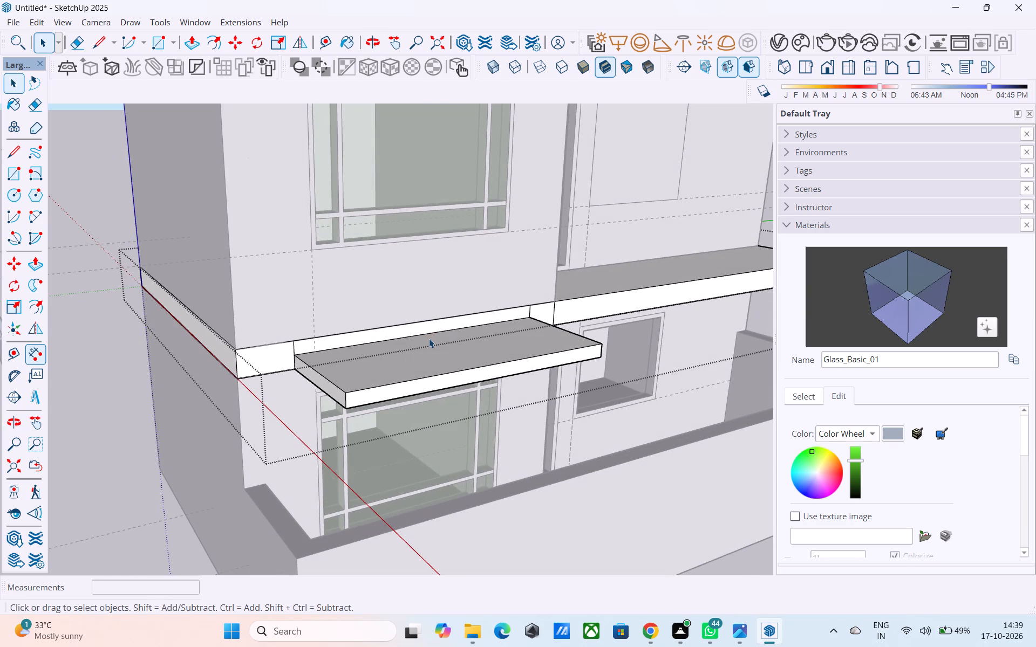
middle_drag(356, 360, 309, 410)
scroll(309, 410, up, 4)
click(325, 384)
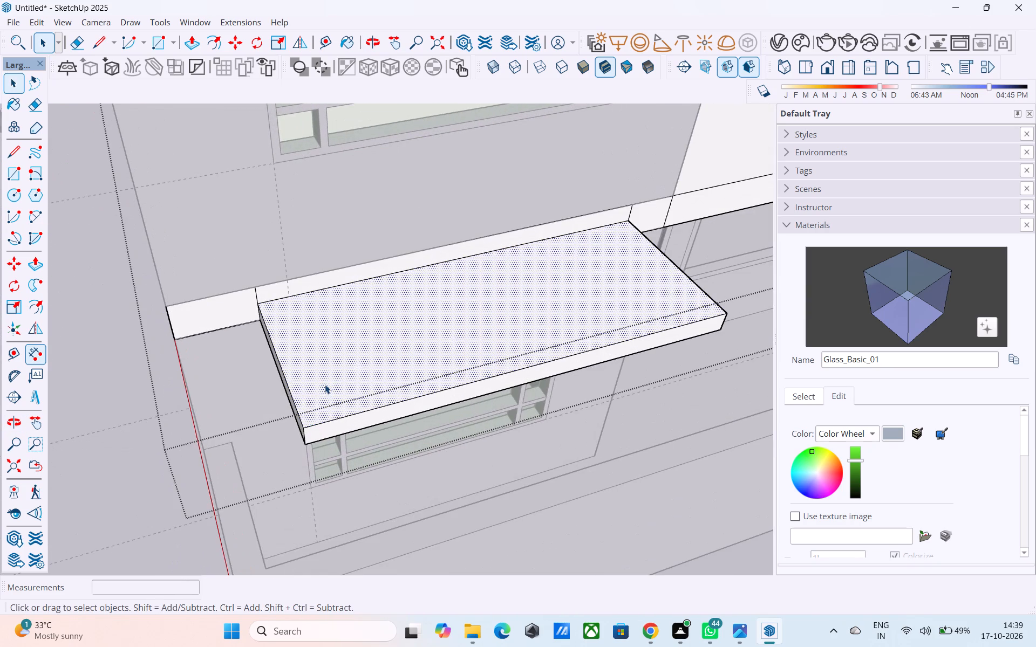
key(f)
click(326, 370)
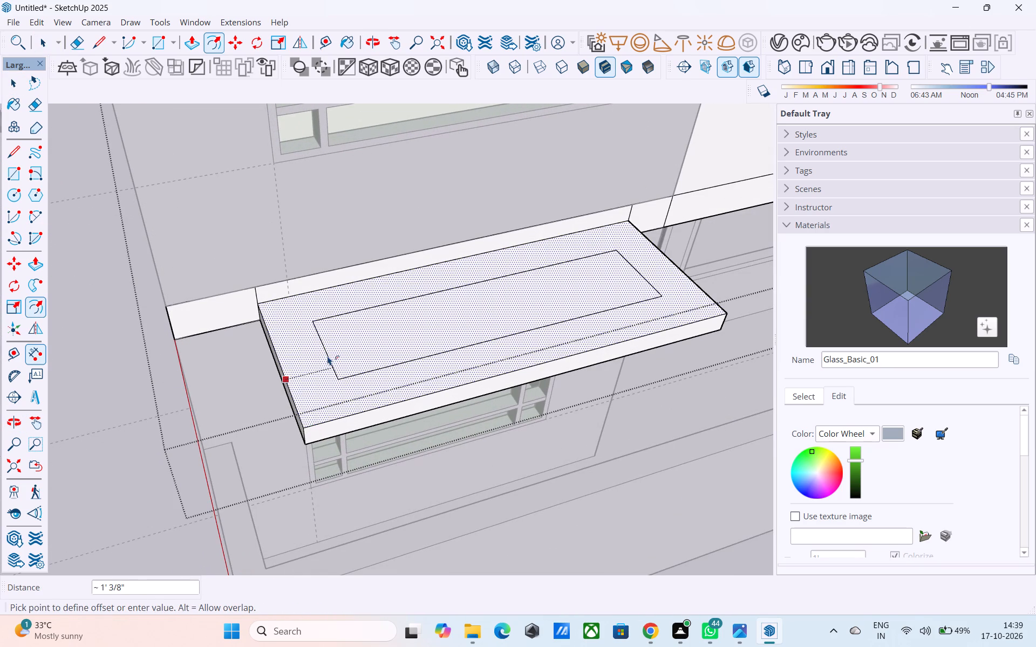
text(6")
key(Return)
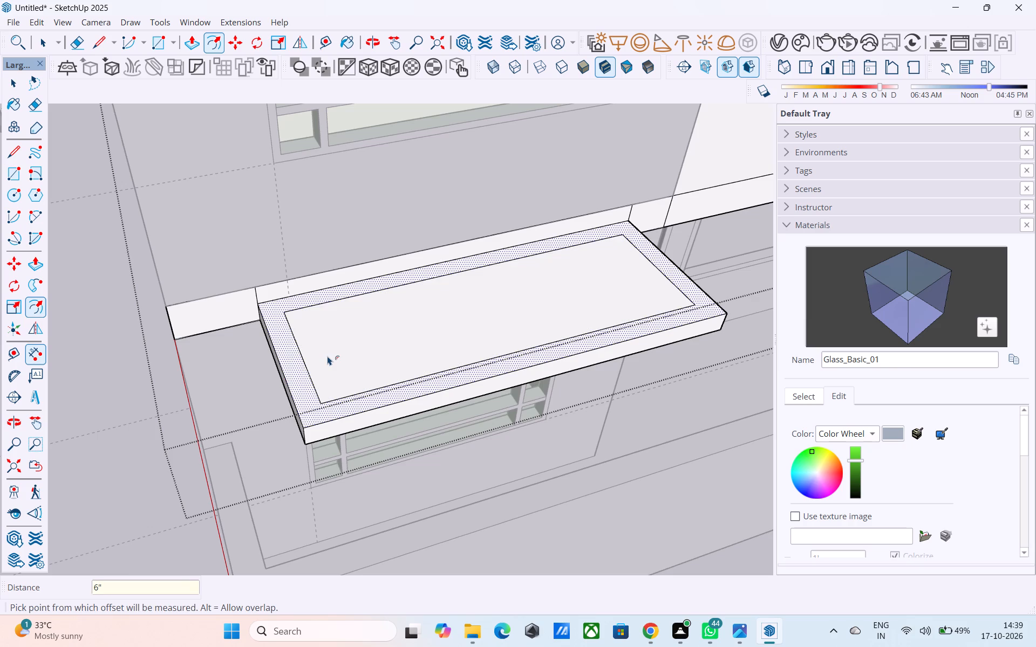
text(4.5")
key(Return)
key(space)
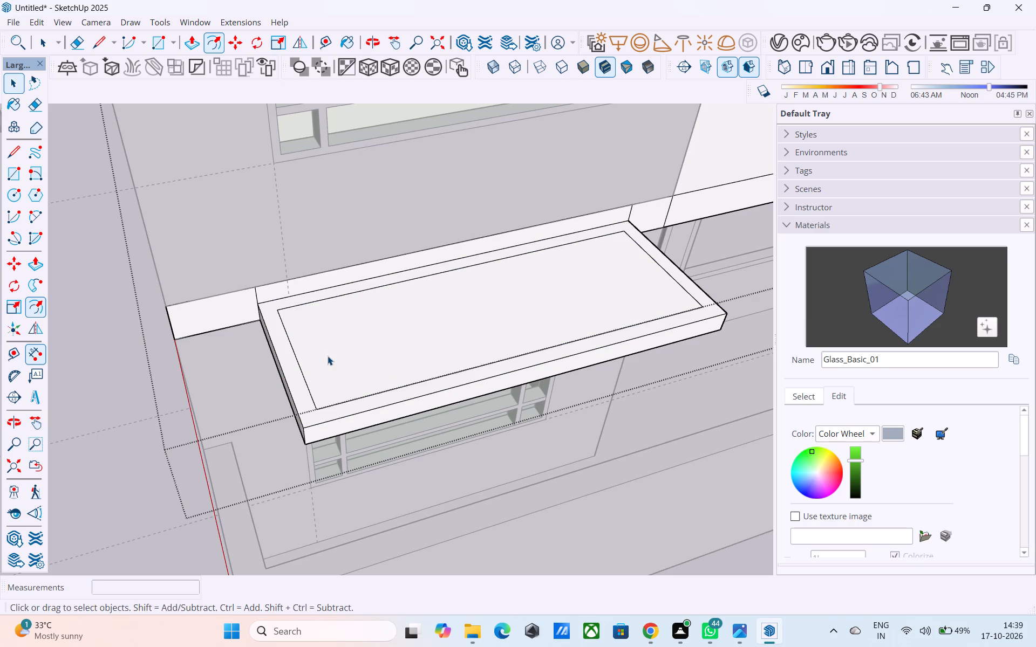
Connect the offset's two rear corners to the wall-side edge and erase the offset's rear line to form a U-shaped border.
key(l)
scroll(276, 313, up, 6)
click(277, 311)
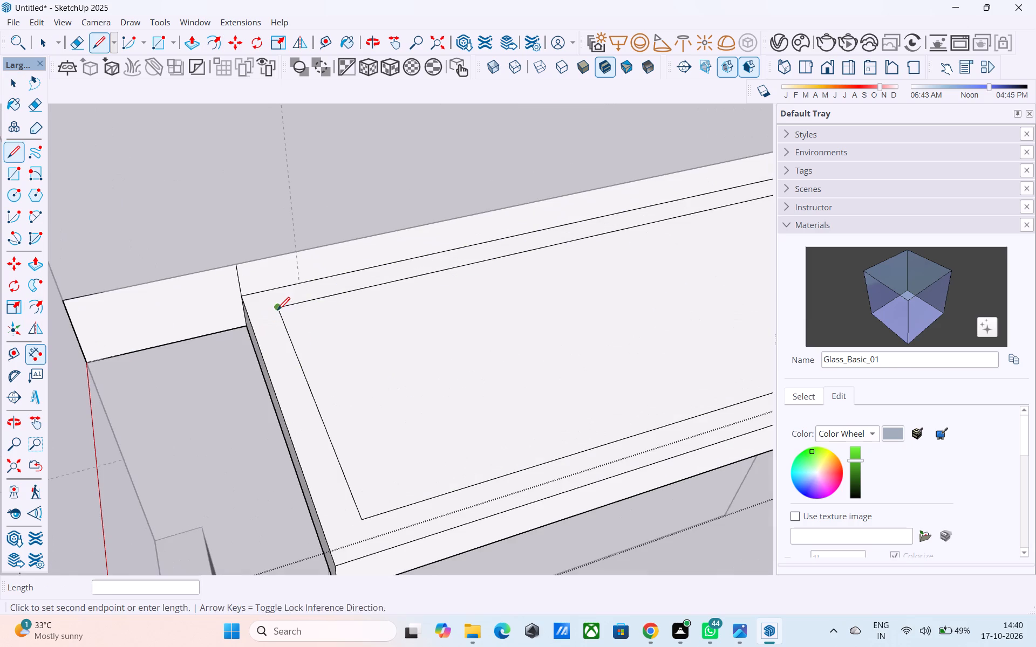
click(276, 287)
scroll(249, 288, down, 9)
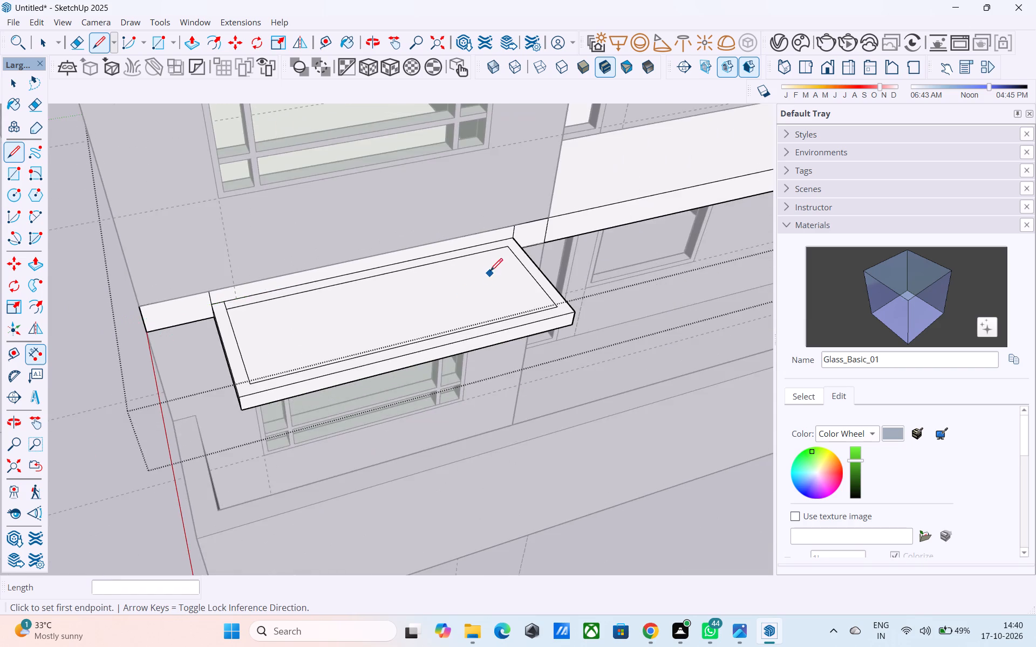
scroll(493, 261, up, 7)
click(515, 240)
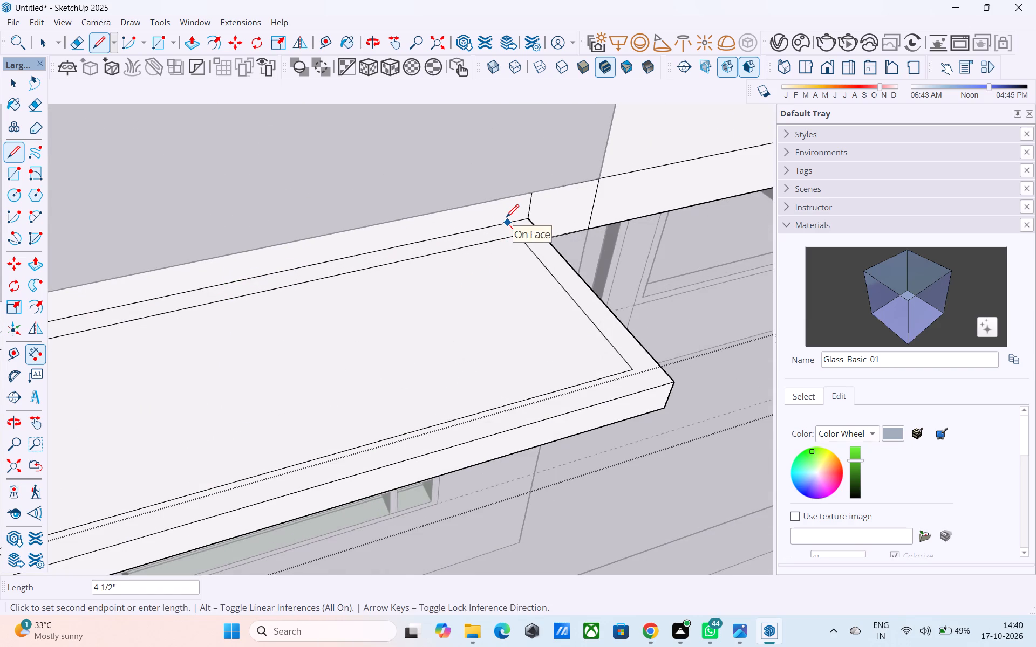
click(506, 218)
key(e)
drag(464, 247, 464, 247)
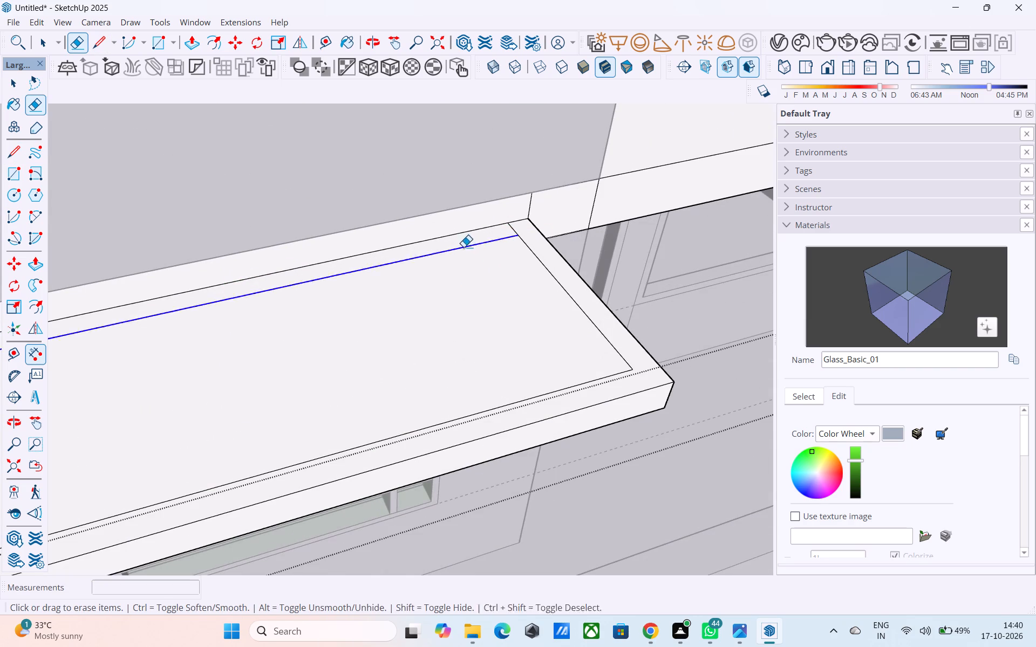
drag(464, 247, 459, 244)
Erase the two short vertical edges on the slab's front face at both ends of the projection.
scroll(571, 277, down, 10)
middle_drag(386, 348, 567, 393)
scroll(612, 358, up, 5)
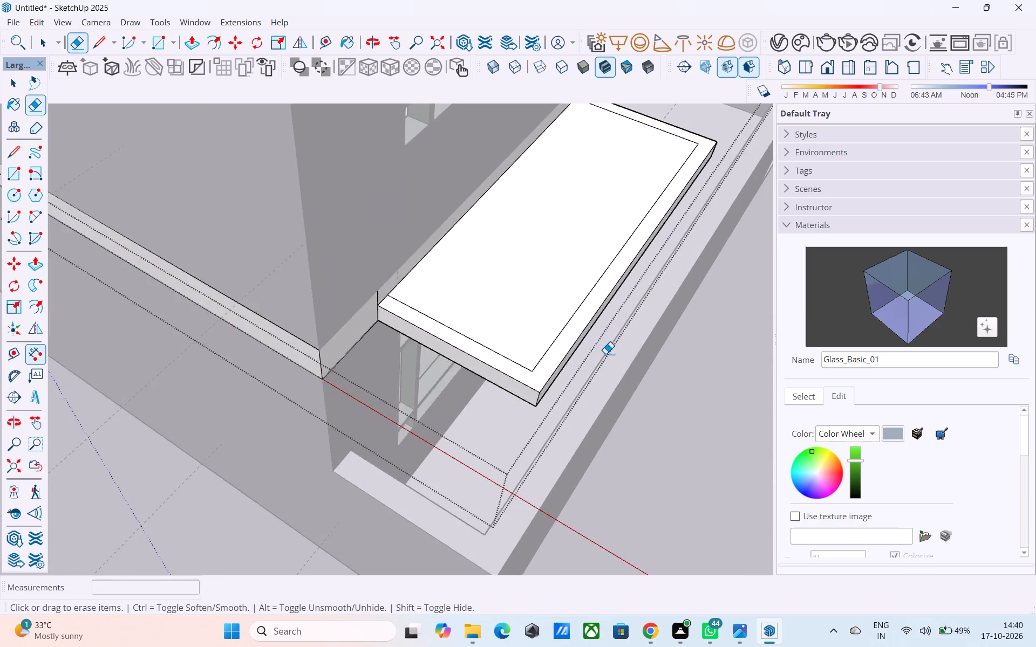
scroll(605, 354, up, 4)
scroll(561, 355, up, 1)
middle_drag(551, 358, 321, 367)
scroll(329, 359, down, 7)
scroll(240, 343, down, 1)
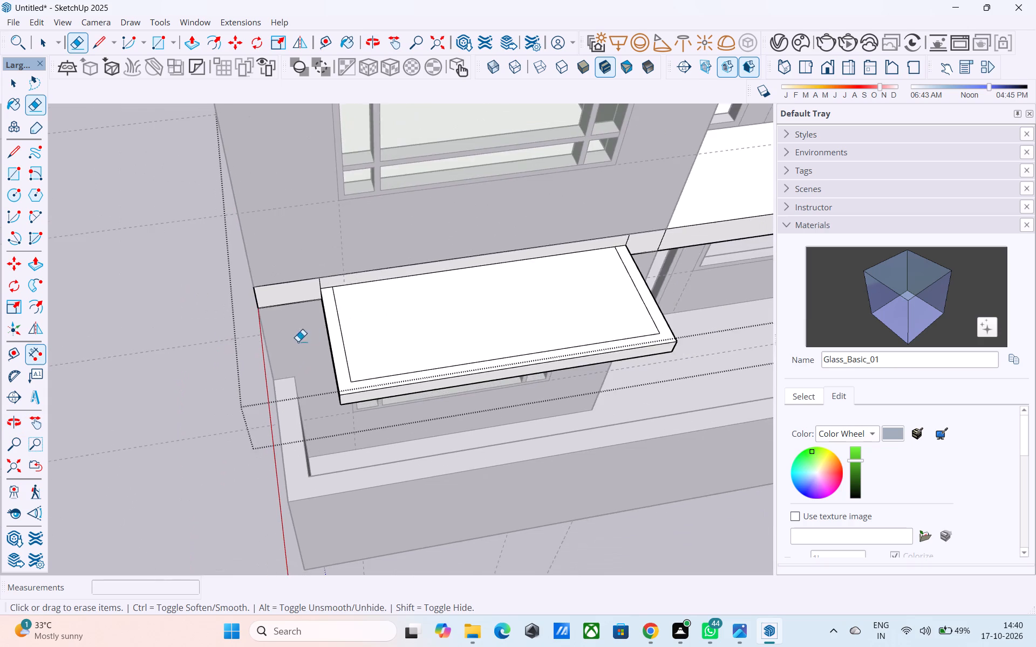
scroll(349, 292, up, 9)
drag(290, 271, 276, 269)
scroll(125, 323, down, 10)
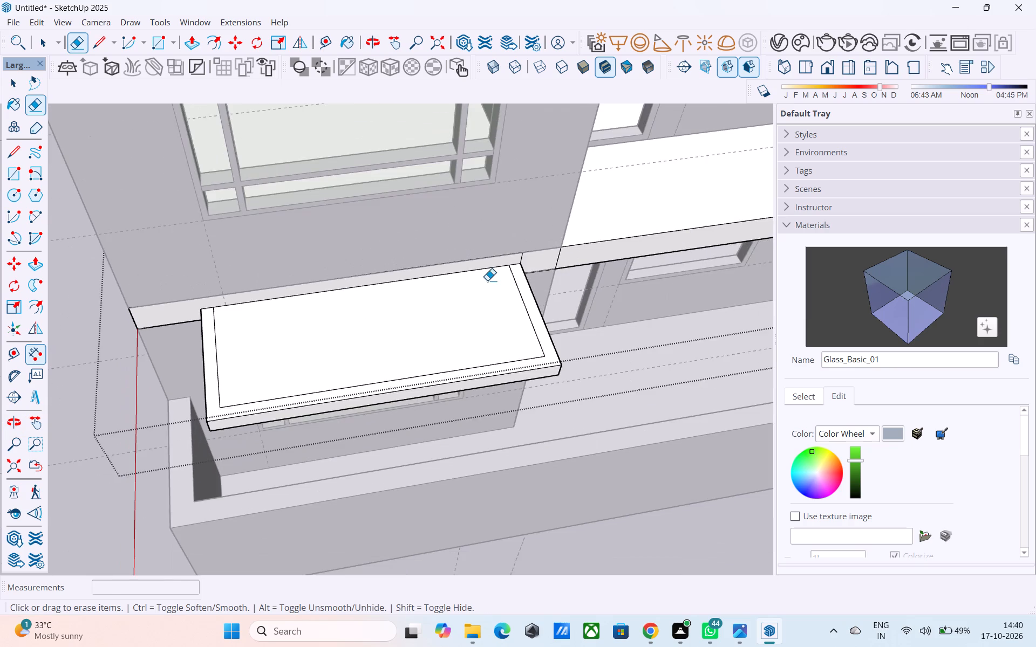
scroll(504, 272, up, 8)
drag(530, 245, 548, 236)
scroll(550, 237, down, 11)
key(space)
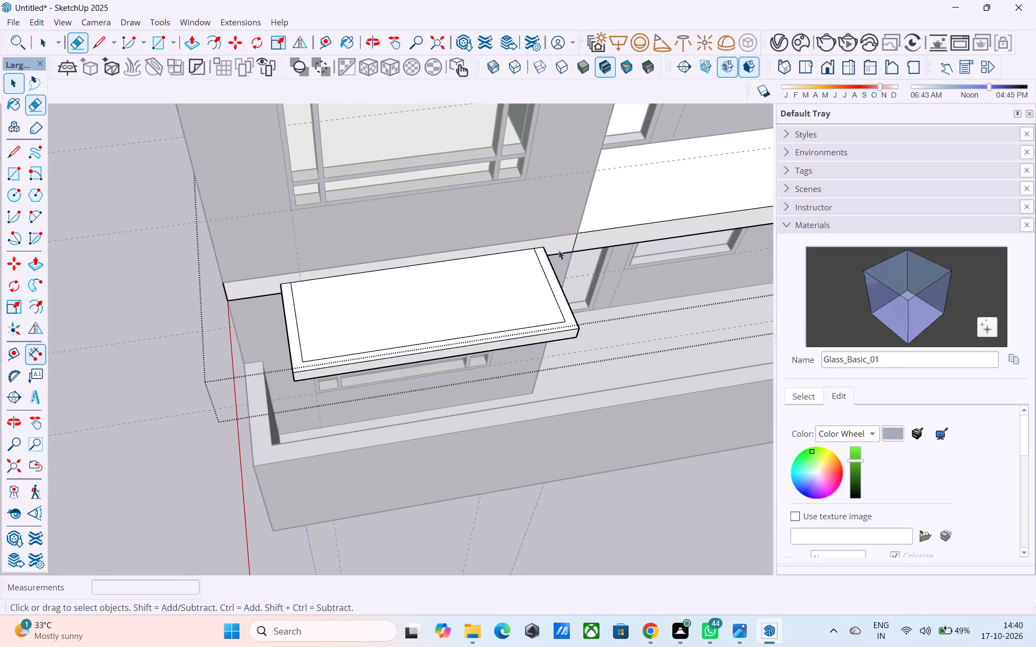
Push/pull the U-shaped border of the projection up 6" as a raised kerb.
click(552, 271)
key(p)
click(551, 273)
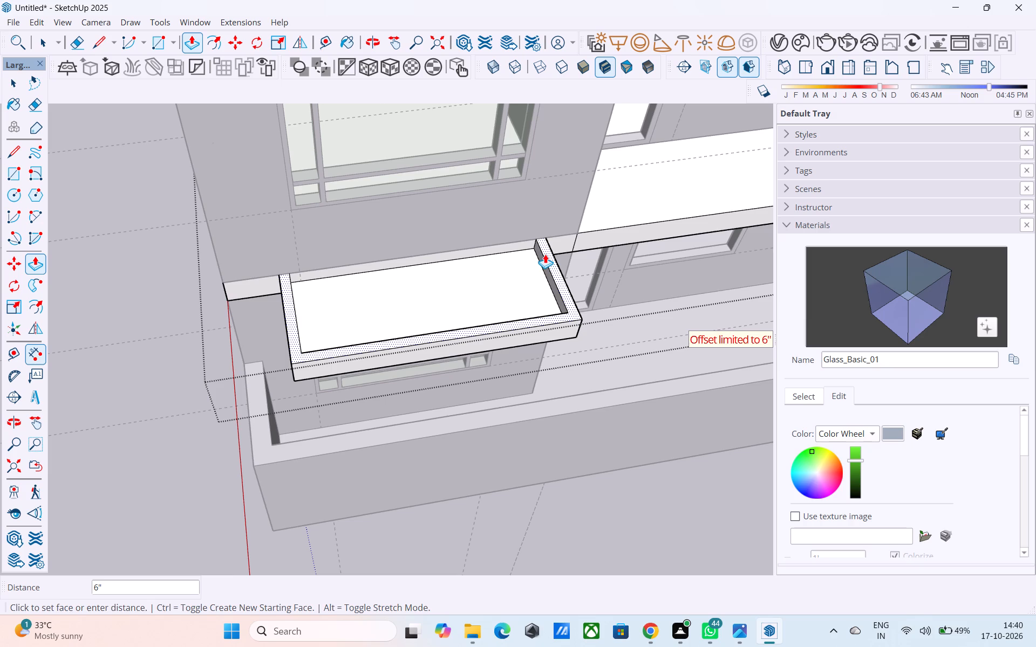
click(545, 254)
click(561, 270)
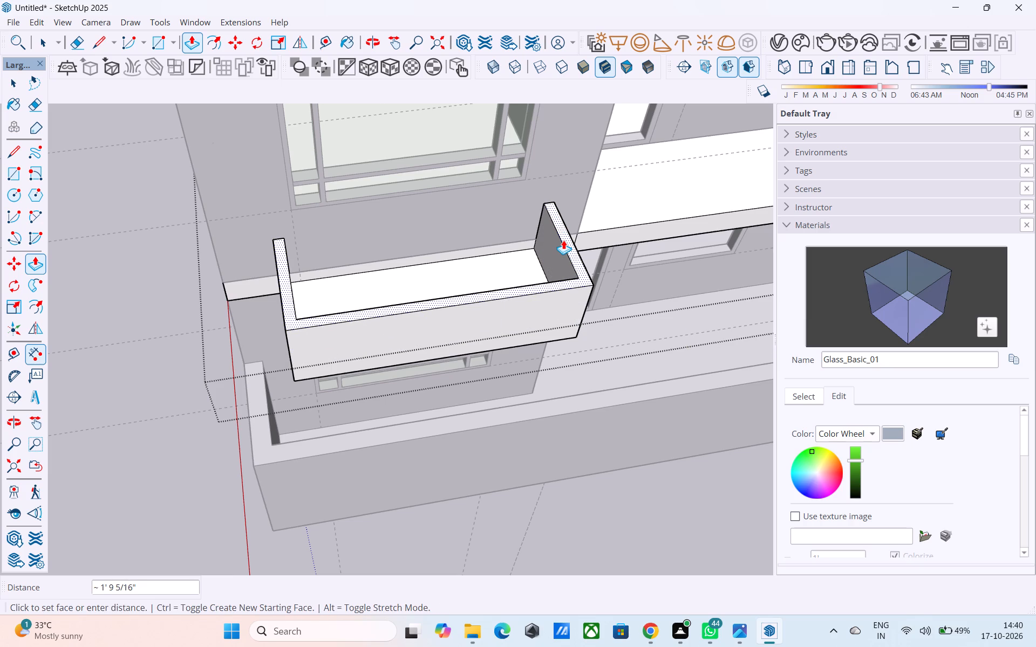
key(space)
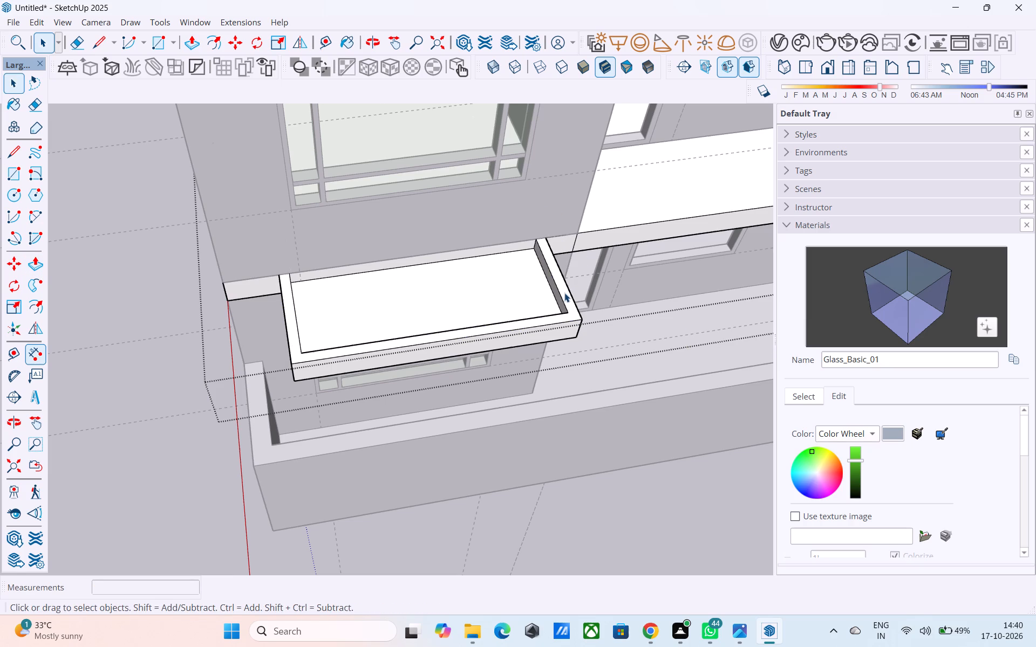
Raise a 2' vertical line from the kerb's inner wall-side corner and draw a 3' 7 1/2" by 2' upright rectangle along that side.
middle_drag(564, 293, 557, 169)
middle_drag(317, 241, 359, 246)
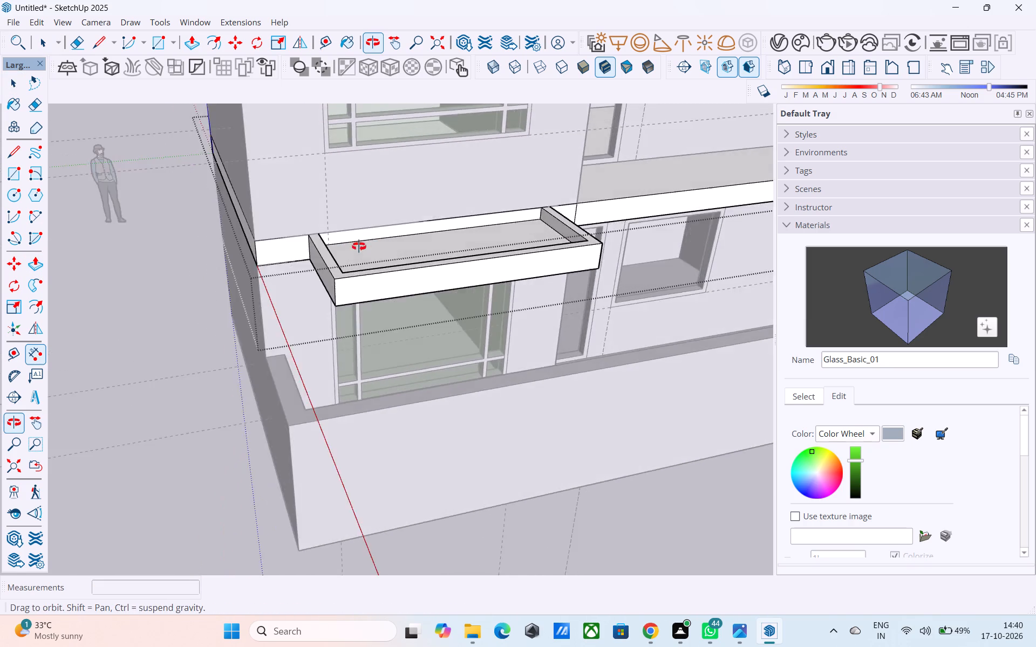
middle_drag(359, 246, 467, 279)
key(l)
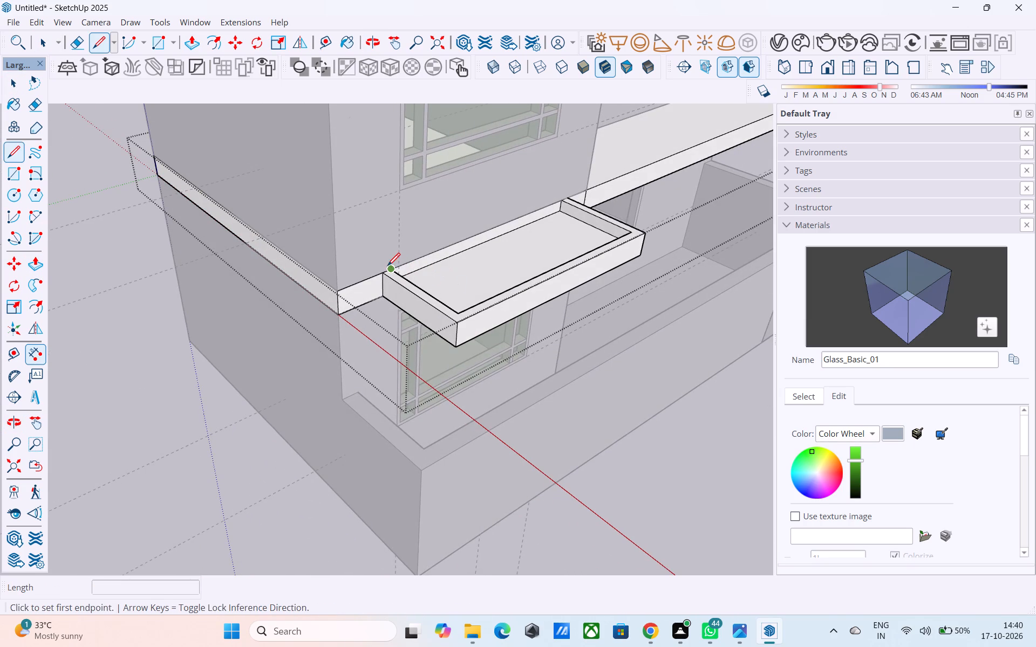
click(389, 267)
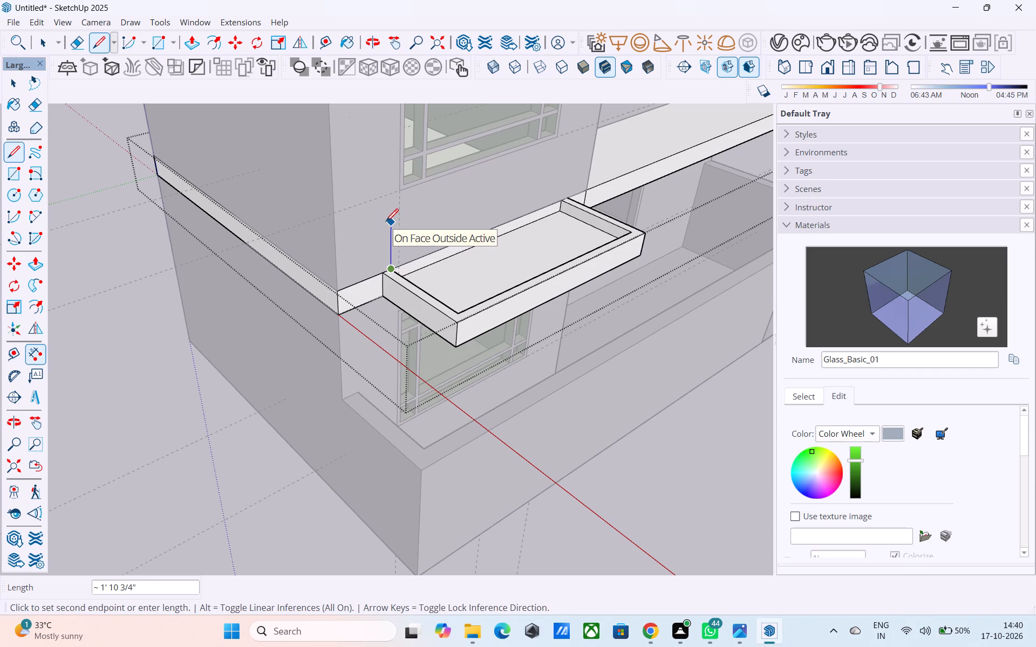
text(2')
key(Return)
key(r)
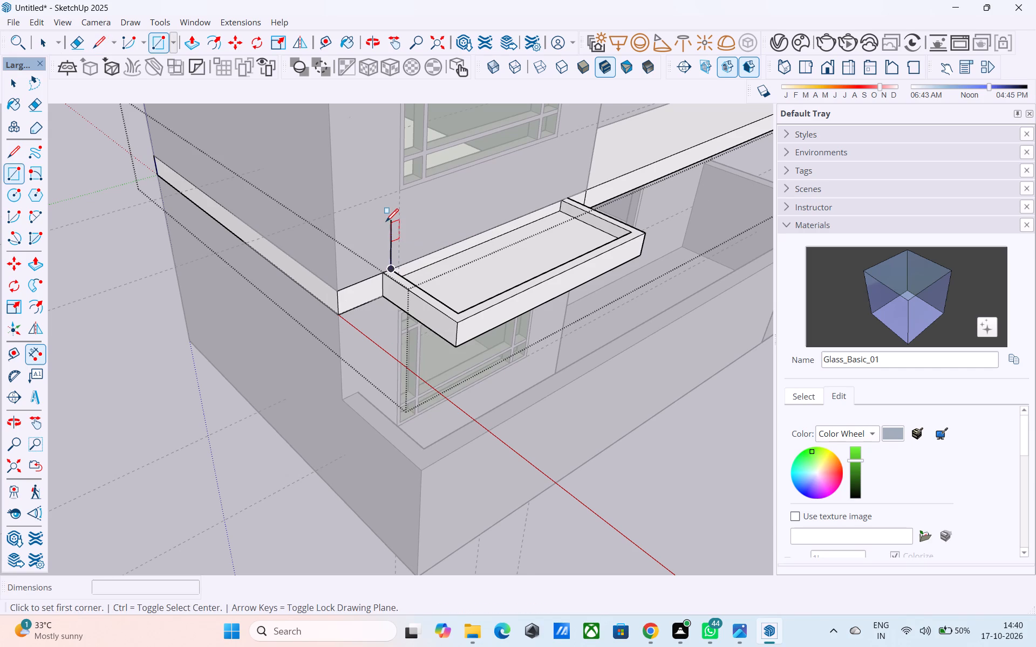
click(394, 221)
click(464, 312)
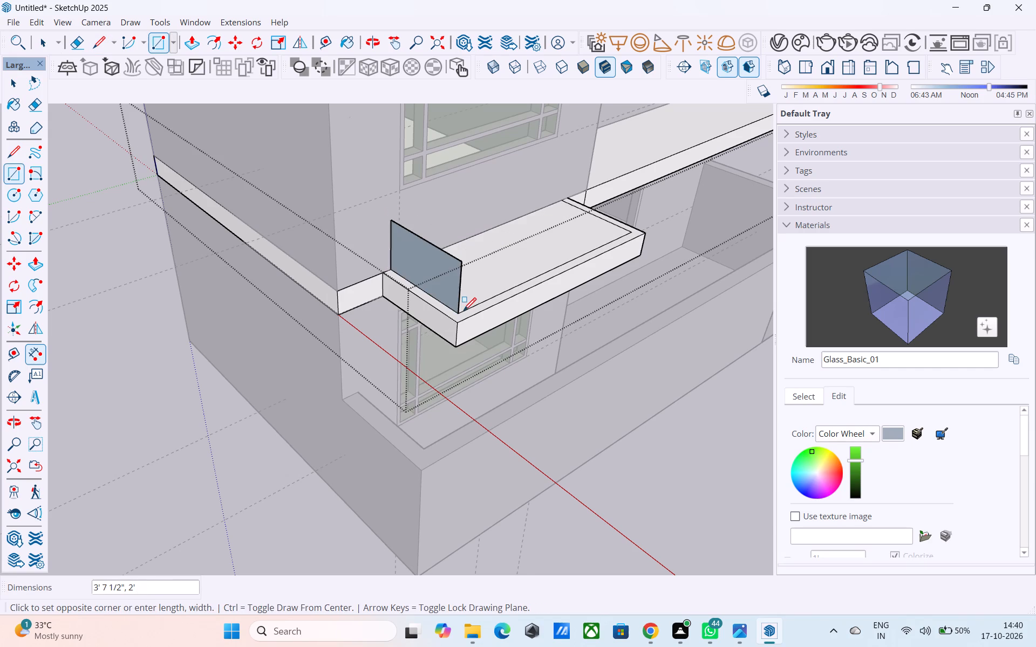
Draw 2' high upright rectangles along the kerb's inner edge, 9' 3" long at the front and 3' 7 1/2" long on the far side.
middle_drag(466, 306, 420, 304)
click(438, 265)
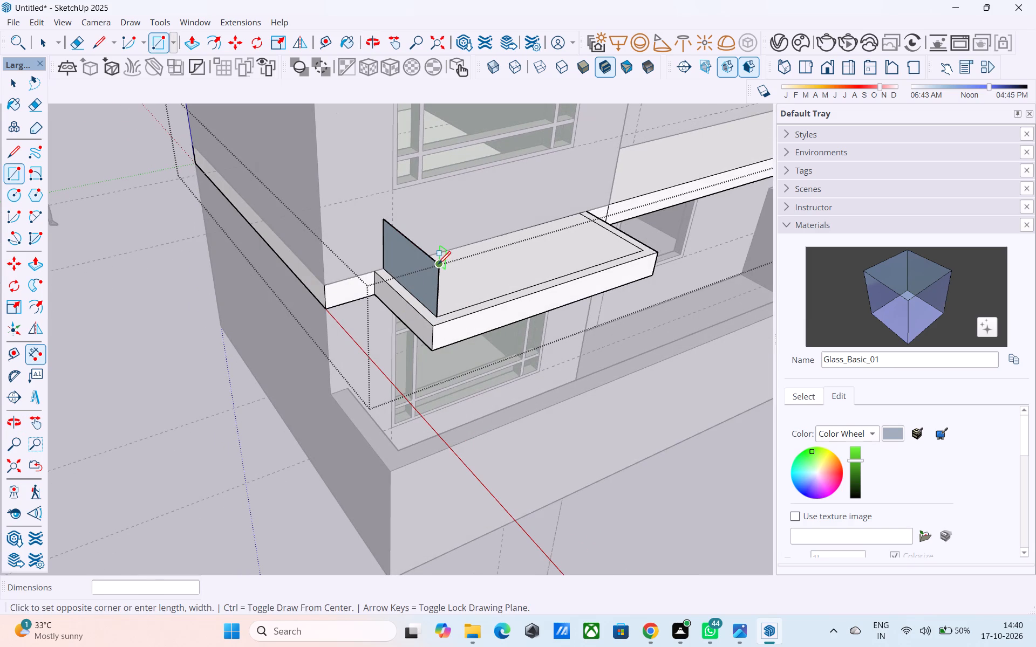
click(641, 247)
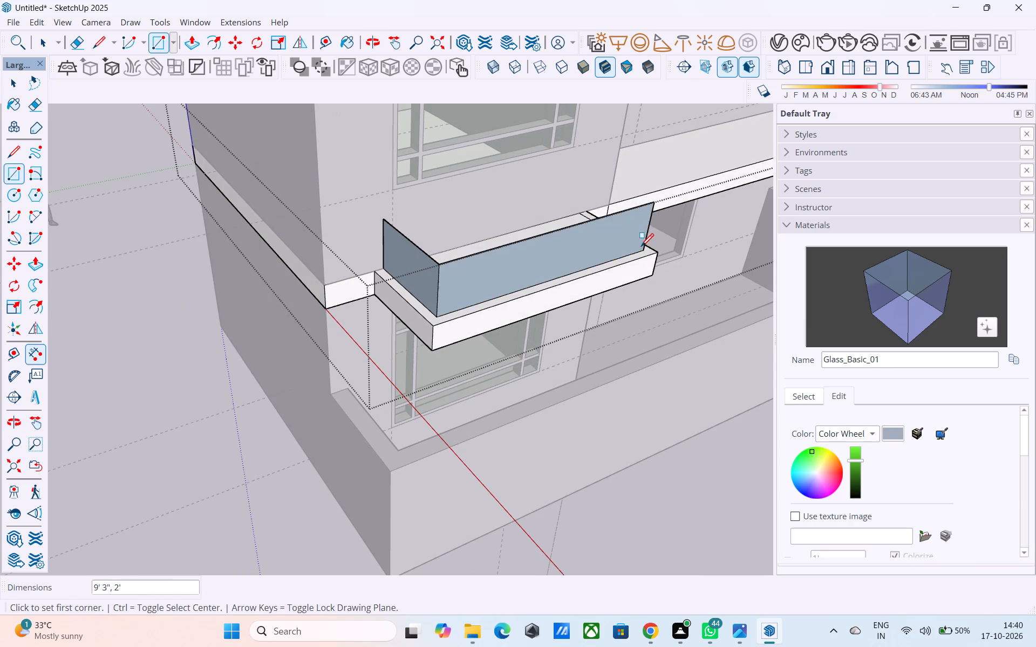
middle_drag(647, 256, 294, 264)
scroll(268, 264, up, 4)
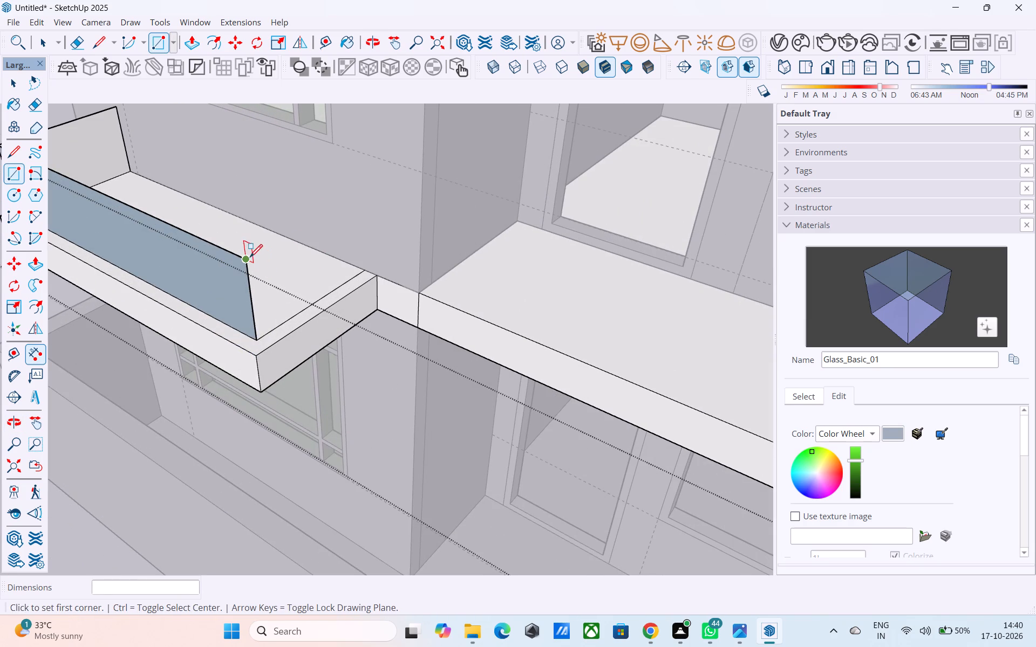
click(248, 257)
click(364, 269)
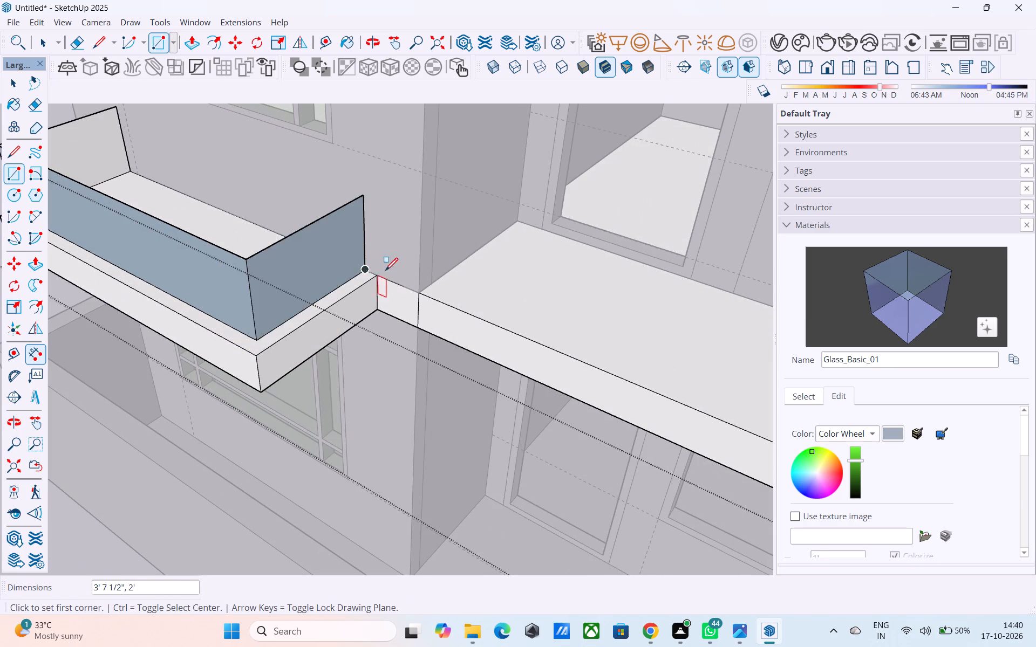
Draw a 2' vertical line at the kerb's outer front corner and a 2' high upright rectangle along its outer edge nearest the house corner.
scroll(419, 282, down, 9)
middle_drag(406, 285, 532, 290)
middle_drag(443, 295, 690, 295)
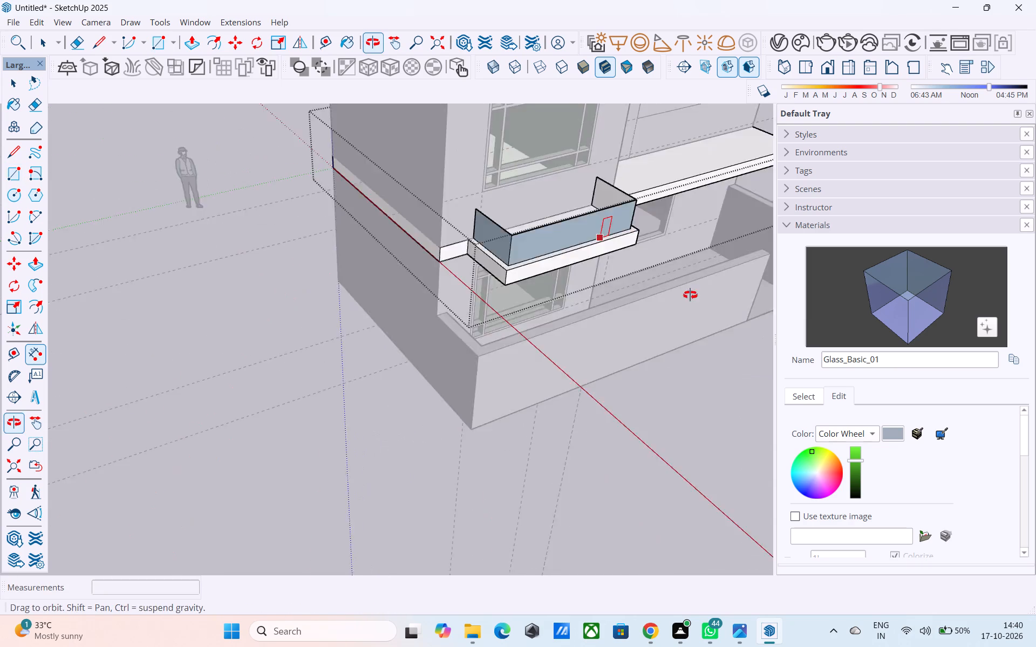
middle_drag(690, 295, 721, 296)
scroll(508, 254, up, 5)
key(l)
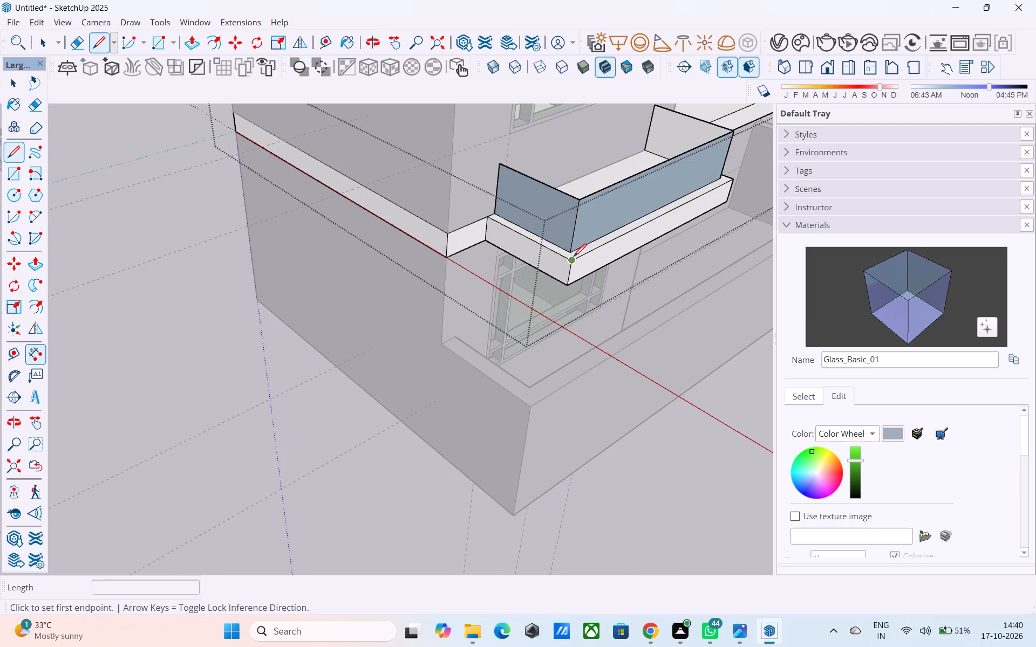
click(576, 257)
key(l)
click(575, 258)
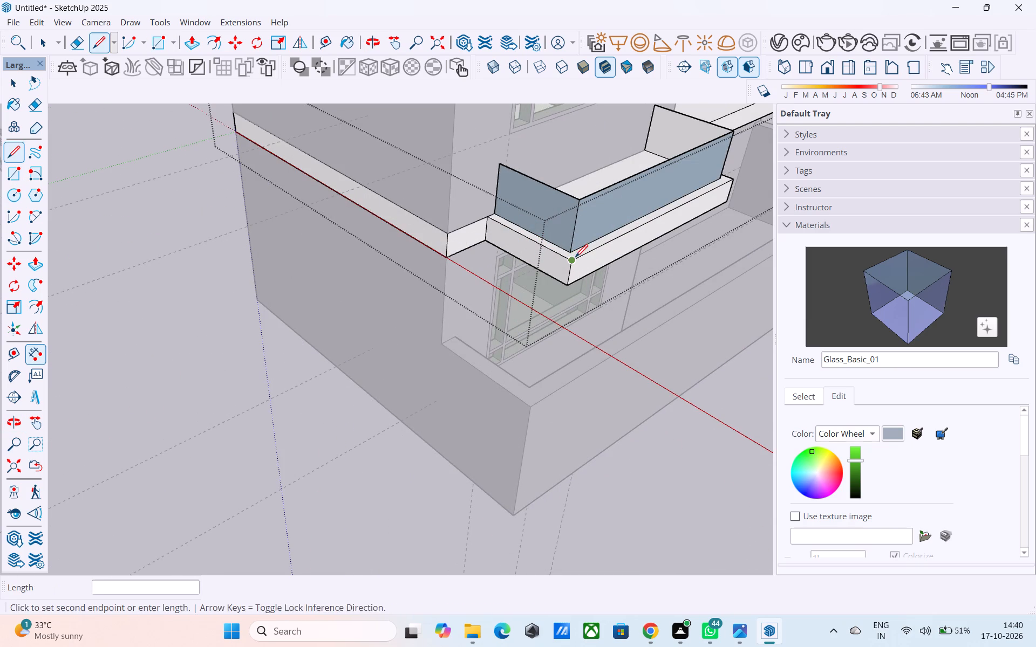
click(588, 209)
key(r)
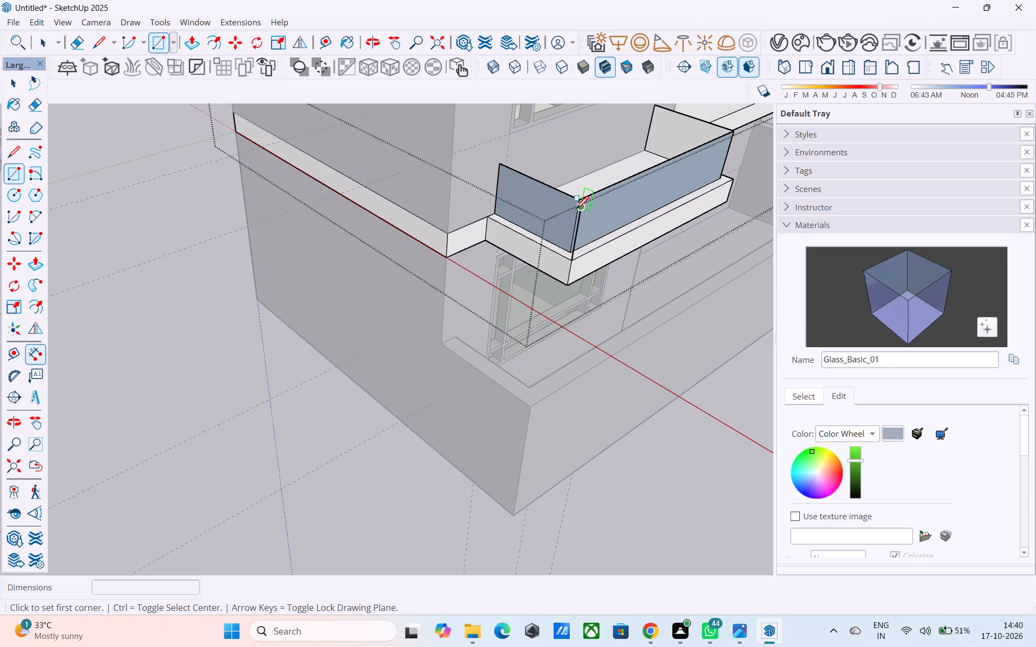
click(581, 207)
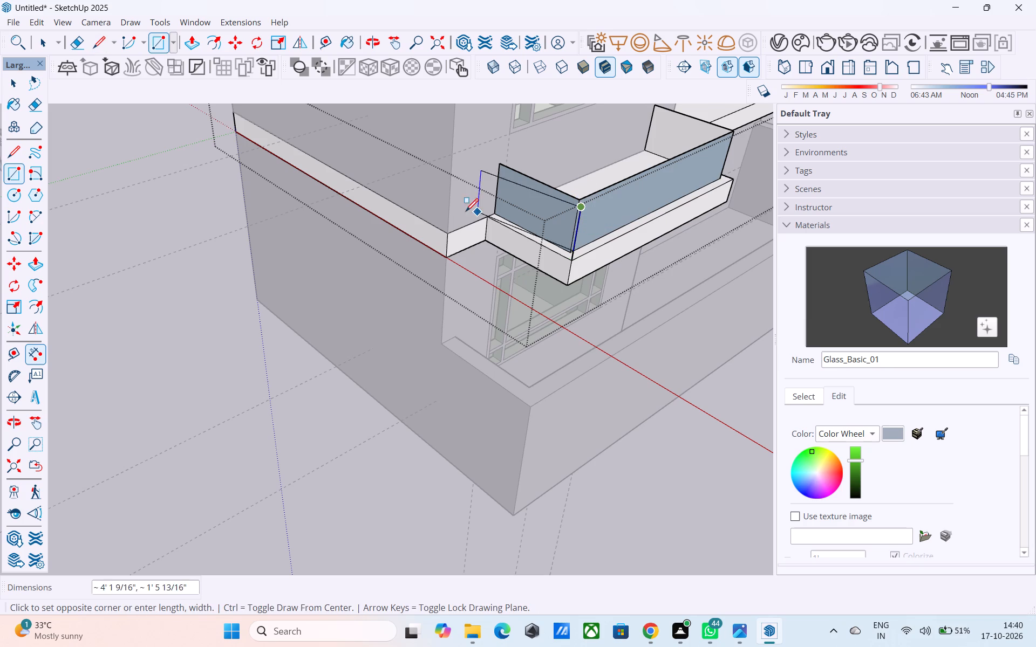
click(485, 216)
Draw 2' high upright rectangles along the kerb's outer front edge and along its 4' outer side edge facing the long slab.
middle_drag(571, 223, 304, 209)
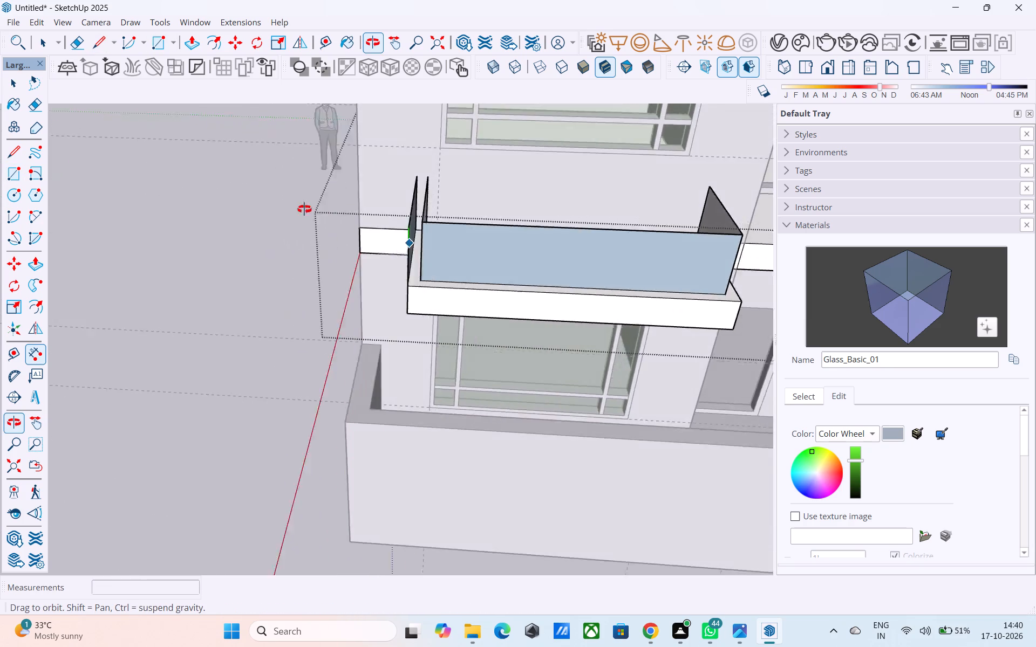
middle_drag(304, 209, 125, 202)
click(232, 197)
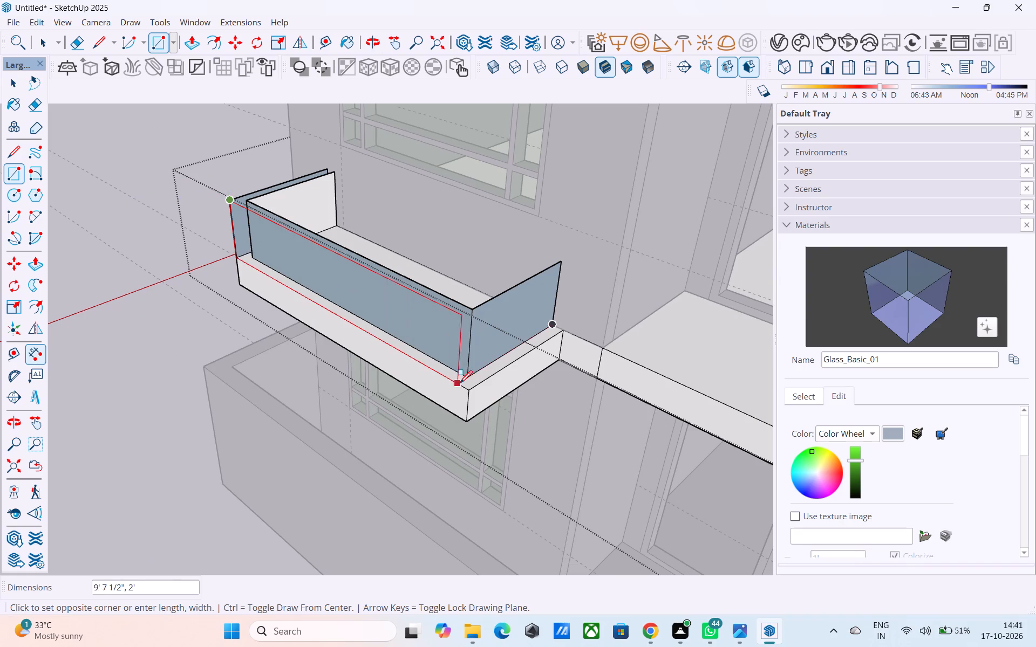
click(467, 387)
click(470, 319)
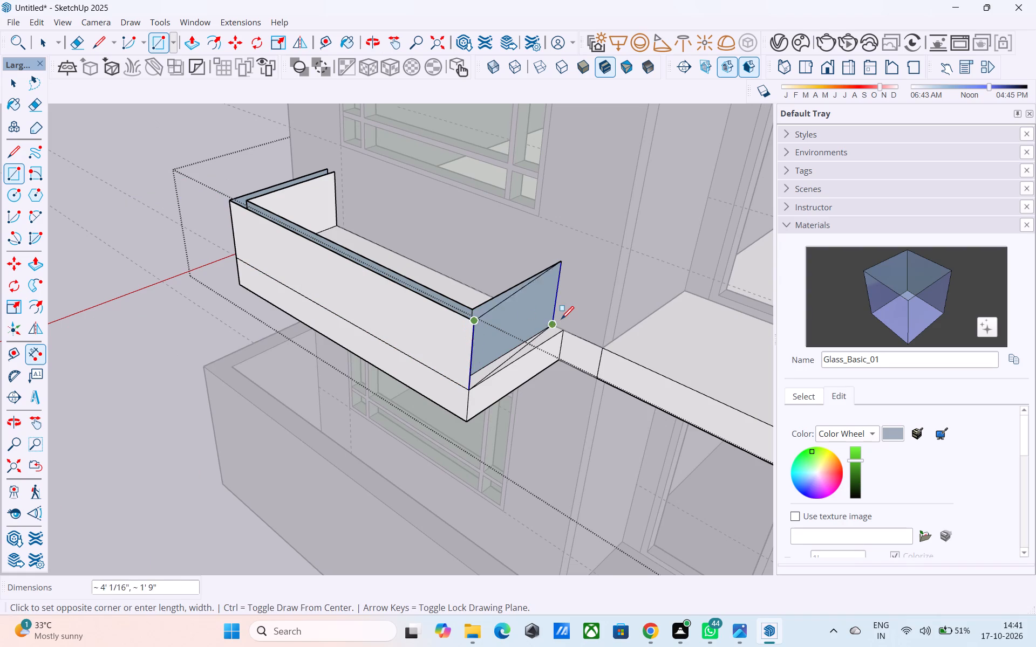
click(564, 328)
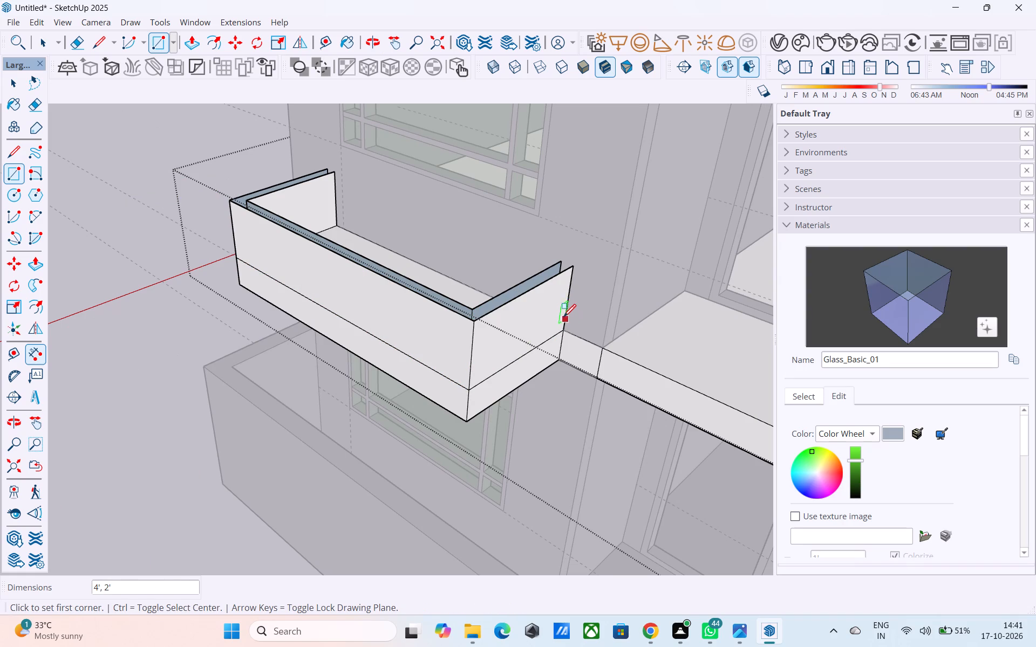
Close the 4 1/2" gap between the inner and outer railing faces with lines joining their wall-side top corners at both ends.
key(l)
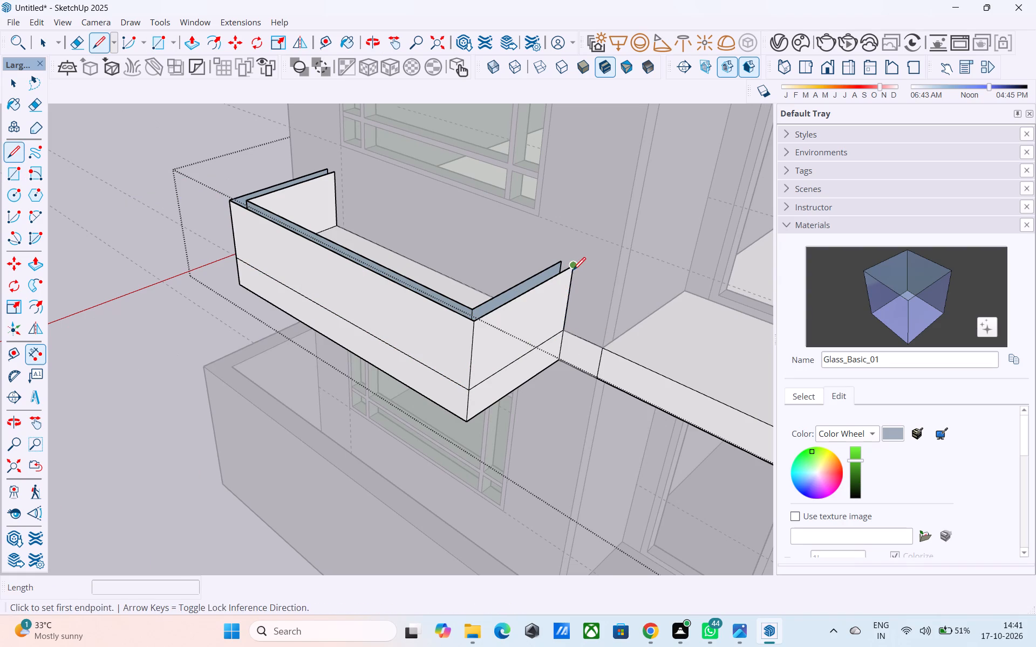
click(573, 271)
click(561, 263)
scroll(544, 290, down, 4)
middle_drag(367, 229, 554, 295)
scroll(530, 259, up, 7)
click(523, 254)
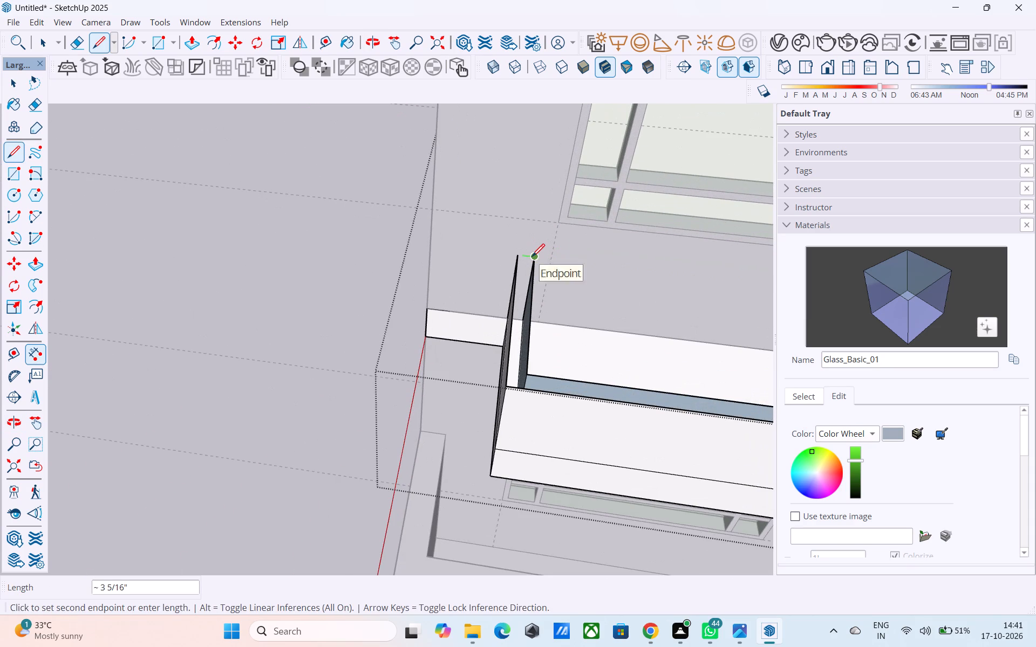
click(532, 258)
scroll(514, 254, up, 11)
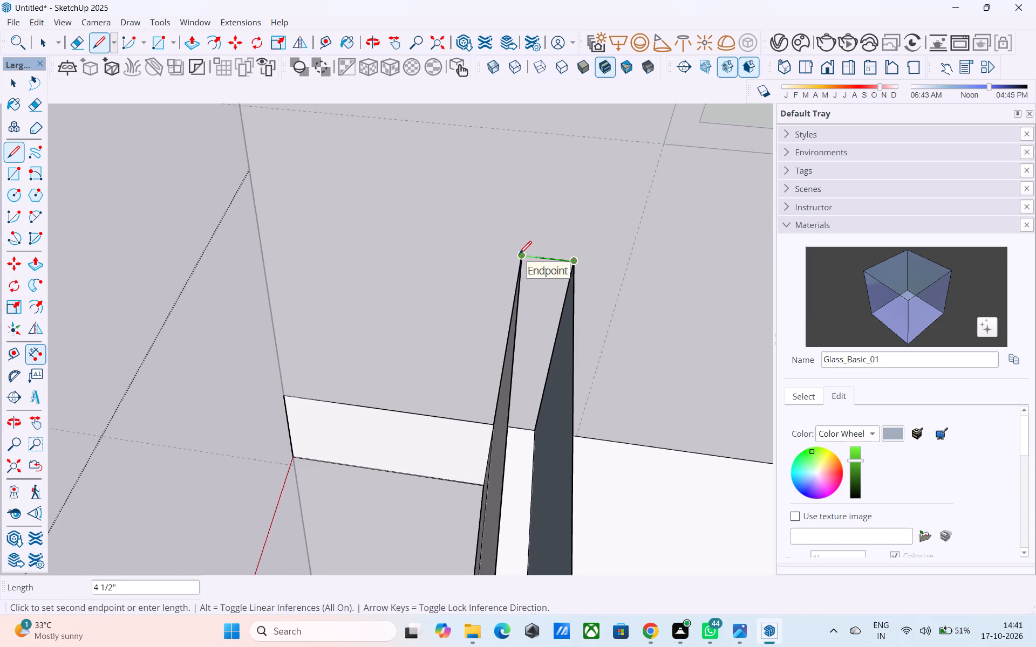
click(519, 255)
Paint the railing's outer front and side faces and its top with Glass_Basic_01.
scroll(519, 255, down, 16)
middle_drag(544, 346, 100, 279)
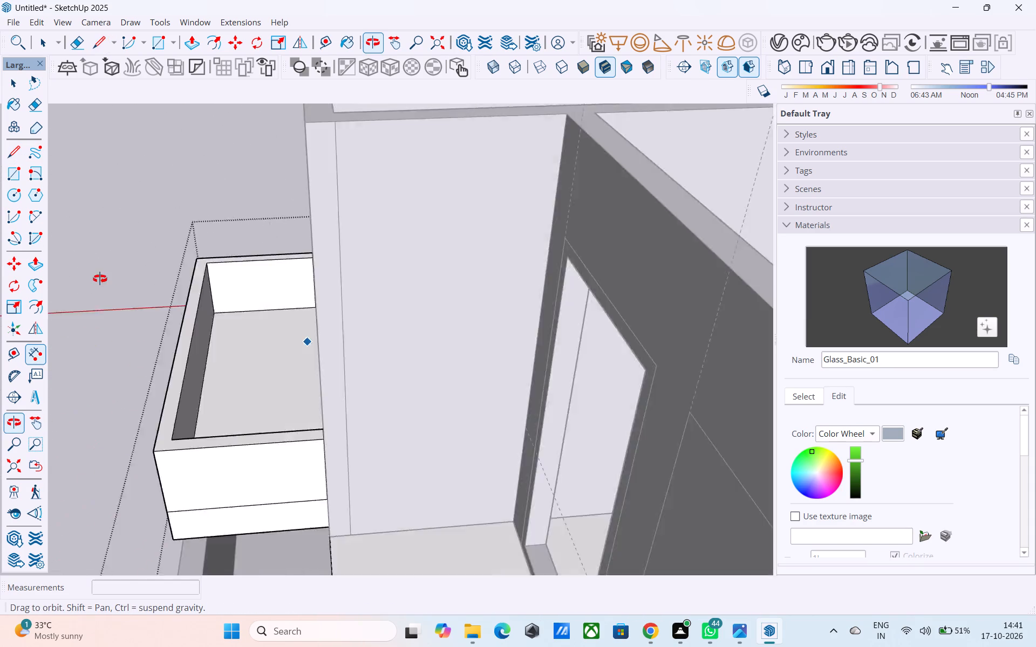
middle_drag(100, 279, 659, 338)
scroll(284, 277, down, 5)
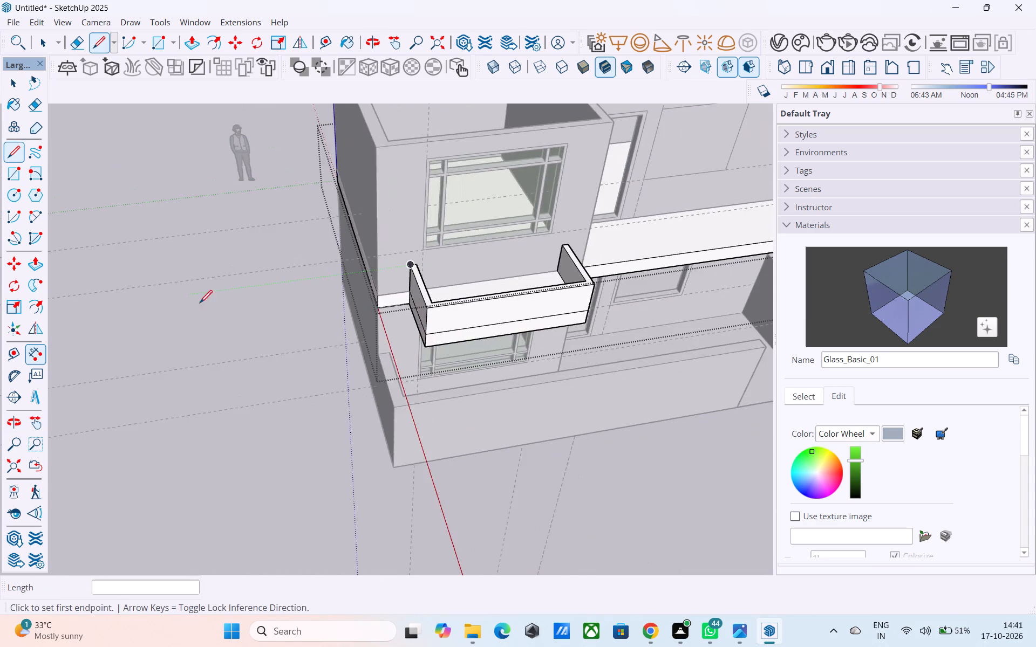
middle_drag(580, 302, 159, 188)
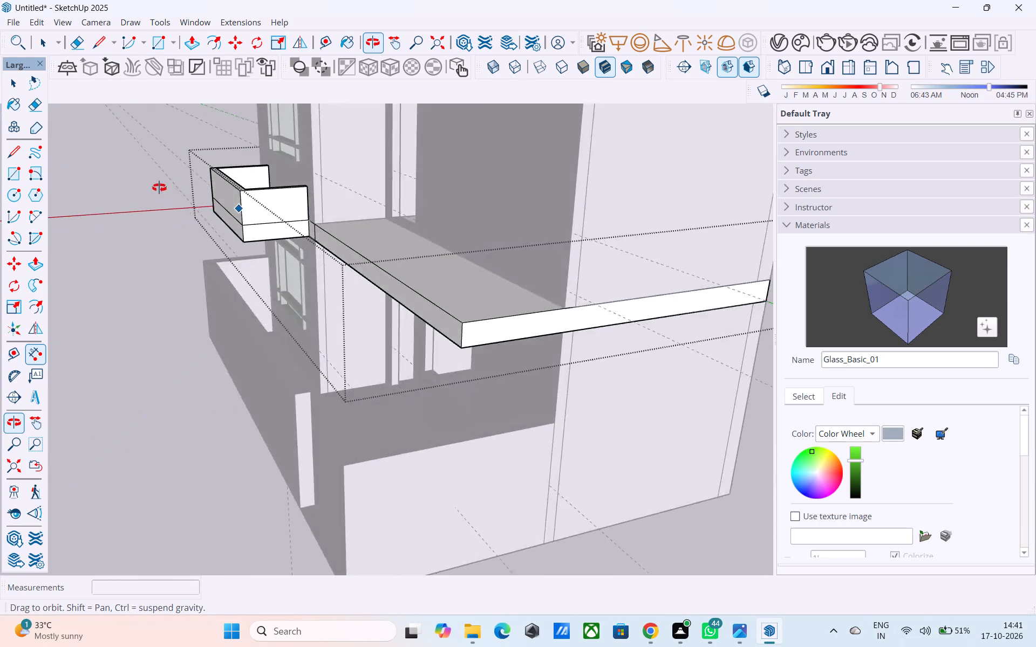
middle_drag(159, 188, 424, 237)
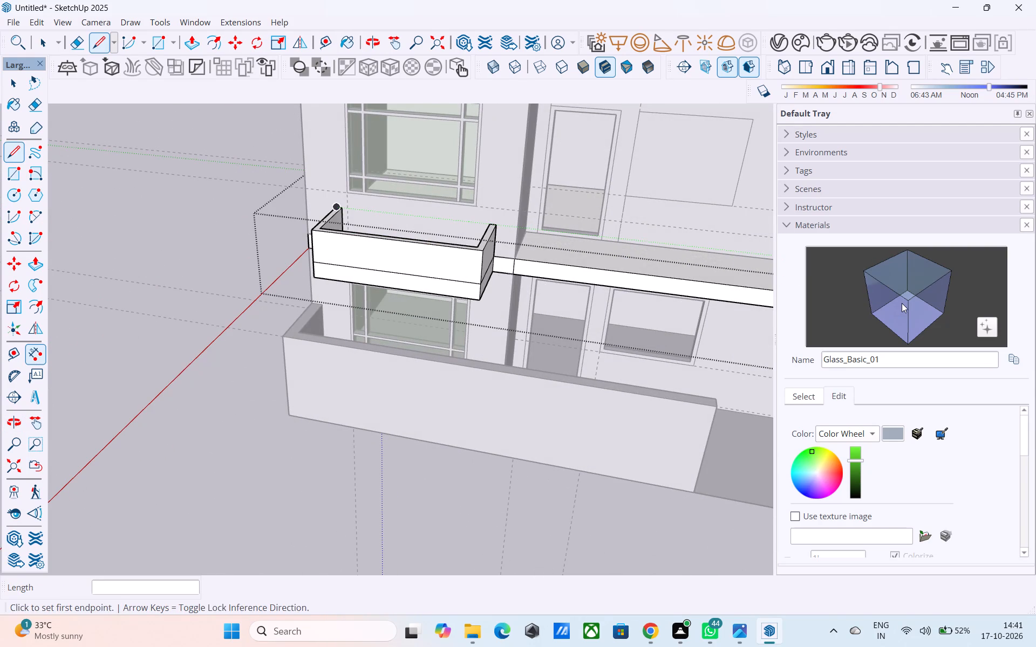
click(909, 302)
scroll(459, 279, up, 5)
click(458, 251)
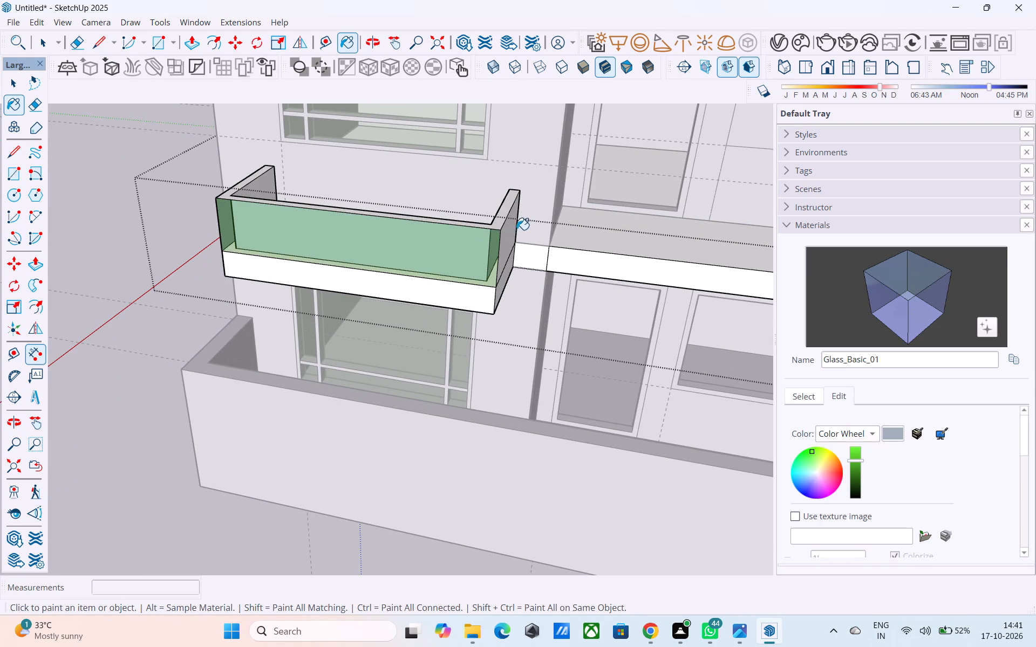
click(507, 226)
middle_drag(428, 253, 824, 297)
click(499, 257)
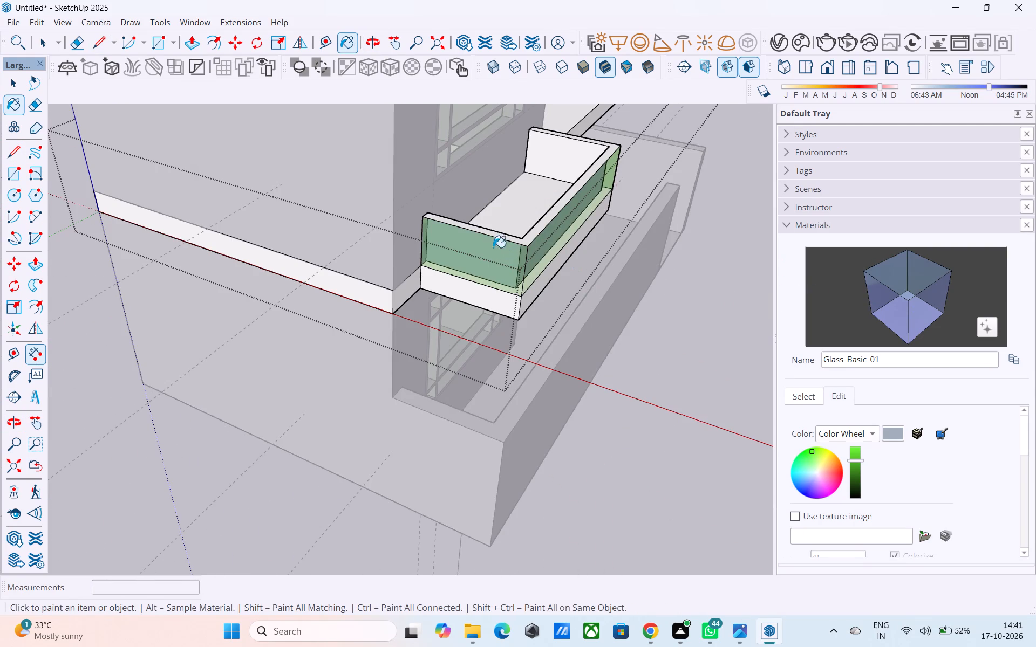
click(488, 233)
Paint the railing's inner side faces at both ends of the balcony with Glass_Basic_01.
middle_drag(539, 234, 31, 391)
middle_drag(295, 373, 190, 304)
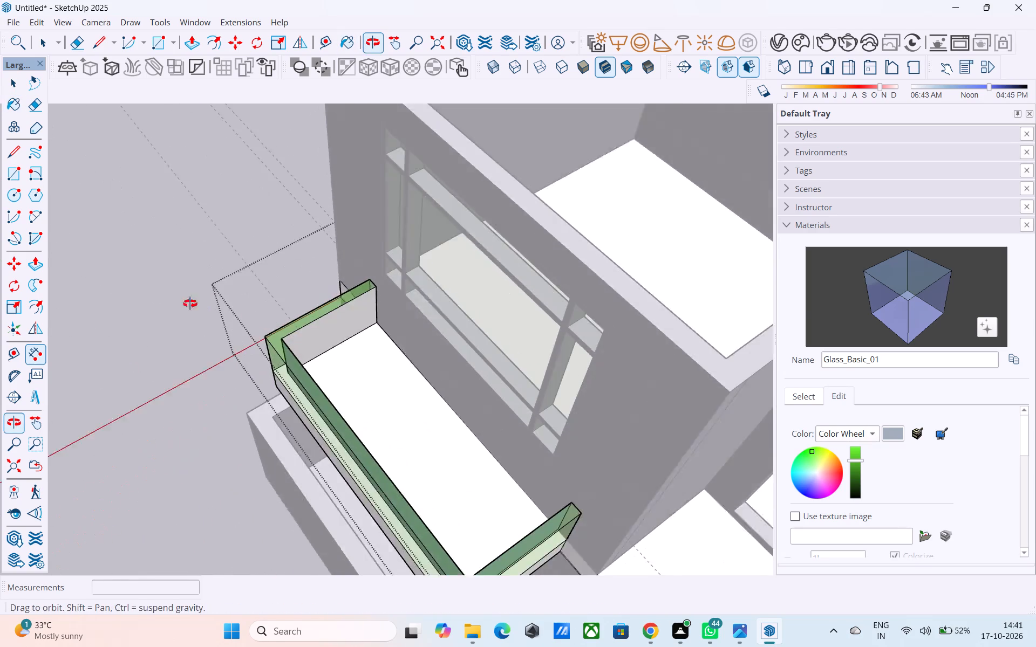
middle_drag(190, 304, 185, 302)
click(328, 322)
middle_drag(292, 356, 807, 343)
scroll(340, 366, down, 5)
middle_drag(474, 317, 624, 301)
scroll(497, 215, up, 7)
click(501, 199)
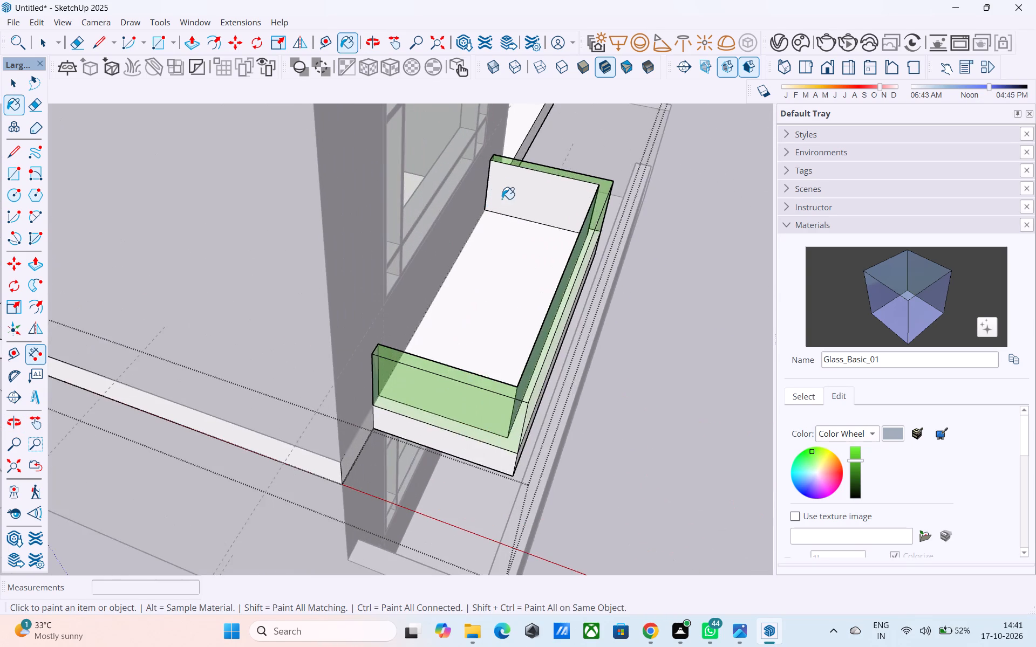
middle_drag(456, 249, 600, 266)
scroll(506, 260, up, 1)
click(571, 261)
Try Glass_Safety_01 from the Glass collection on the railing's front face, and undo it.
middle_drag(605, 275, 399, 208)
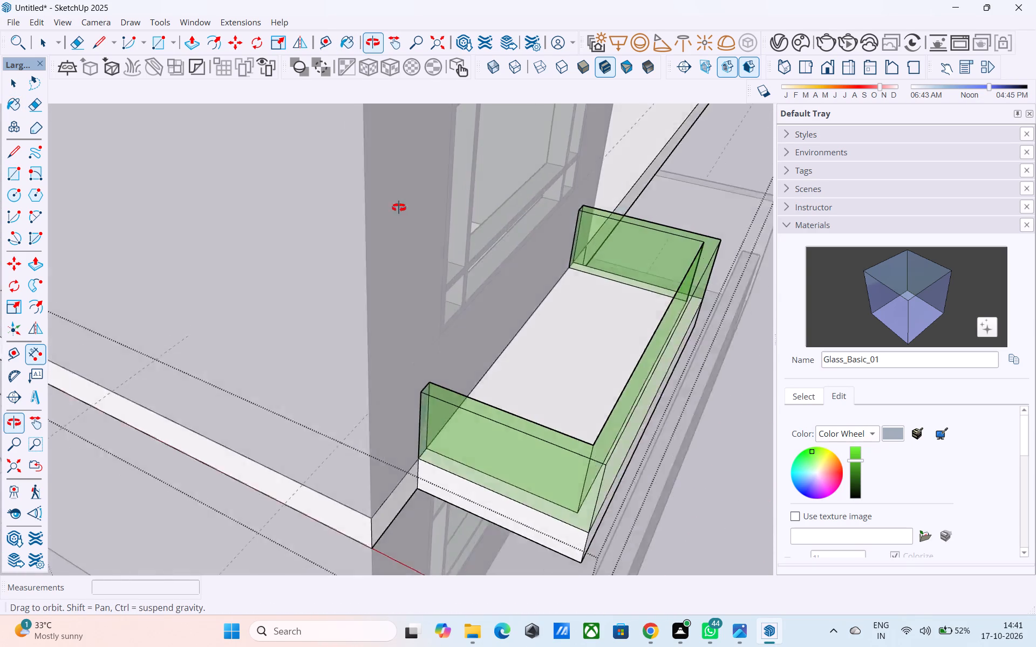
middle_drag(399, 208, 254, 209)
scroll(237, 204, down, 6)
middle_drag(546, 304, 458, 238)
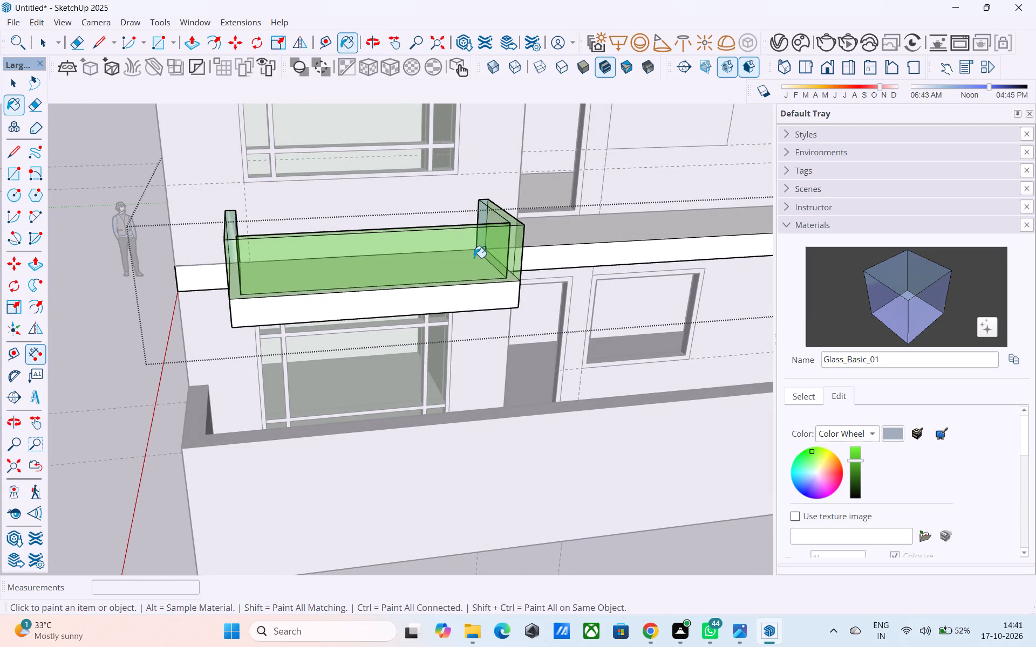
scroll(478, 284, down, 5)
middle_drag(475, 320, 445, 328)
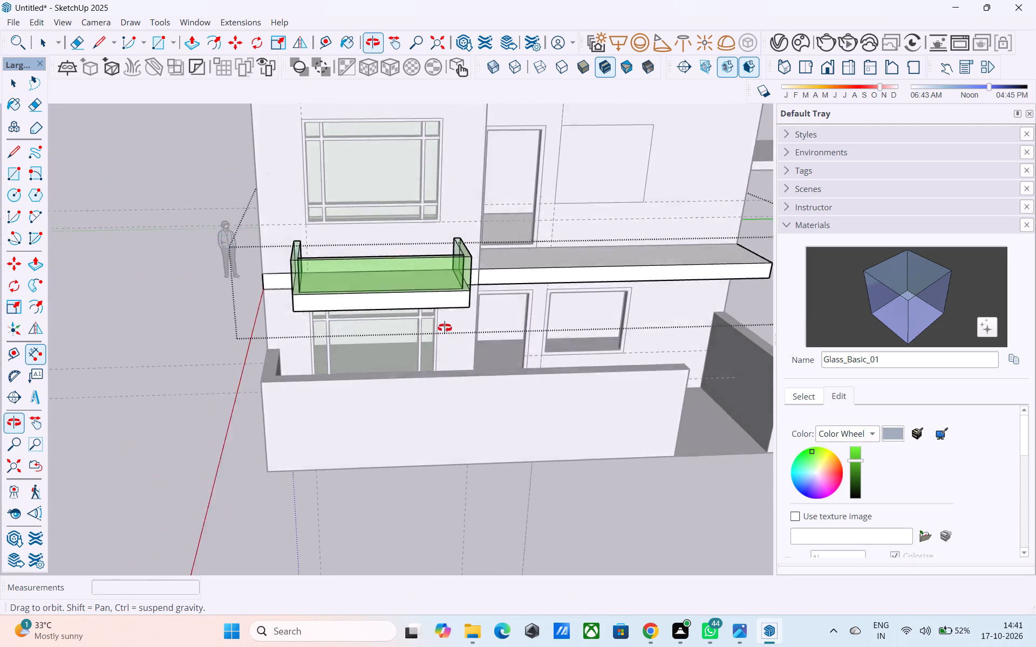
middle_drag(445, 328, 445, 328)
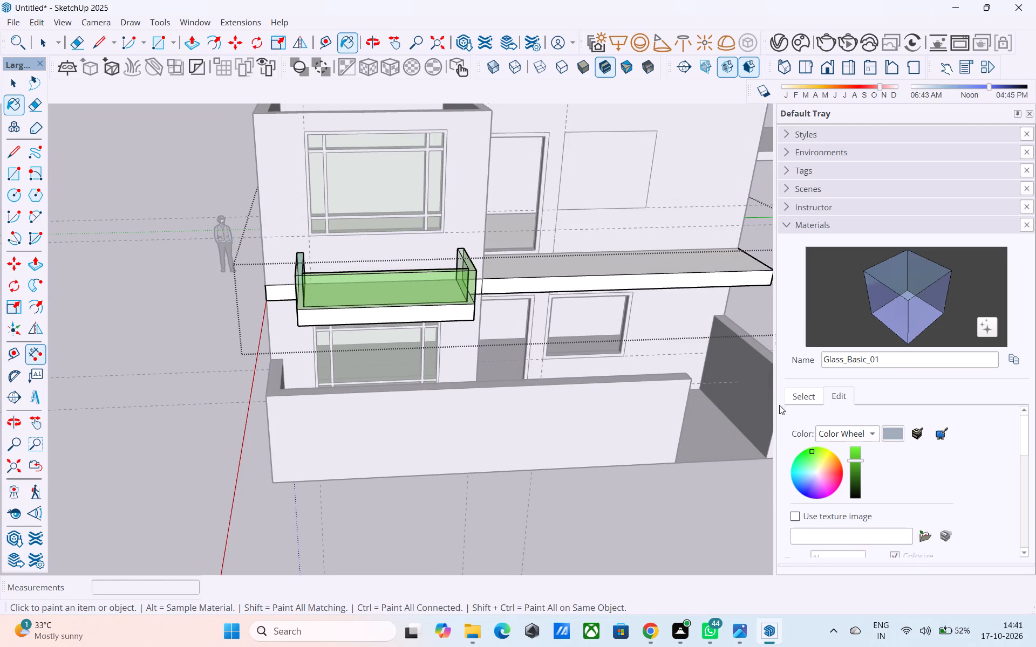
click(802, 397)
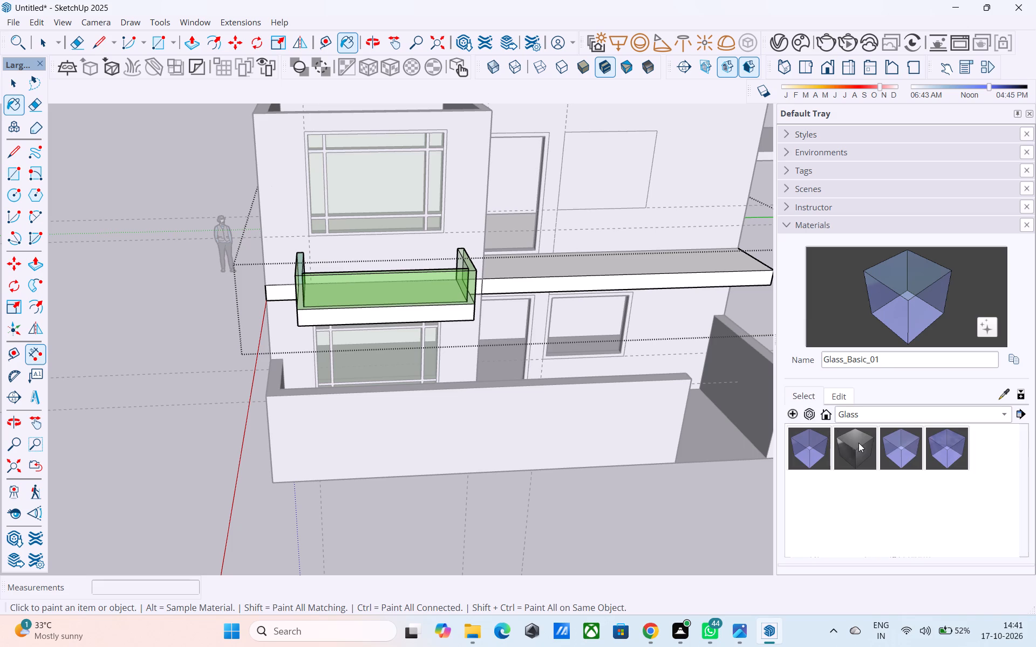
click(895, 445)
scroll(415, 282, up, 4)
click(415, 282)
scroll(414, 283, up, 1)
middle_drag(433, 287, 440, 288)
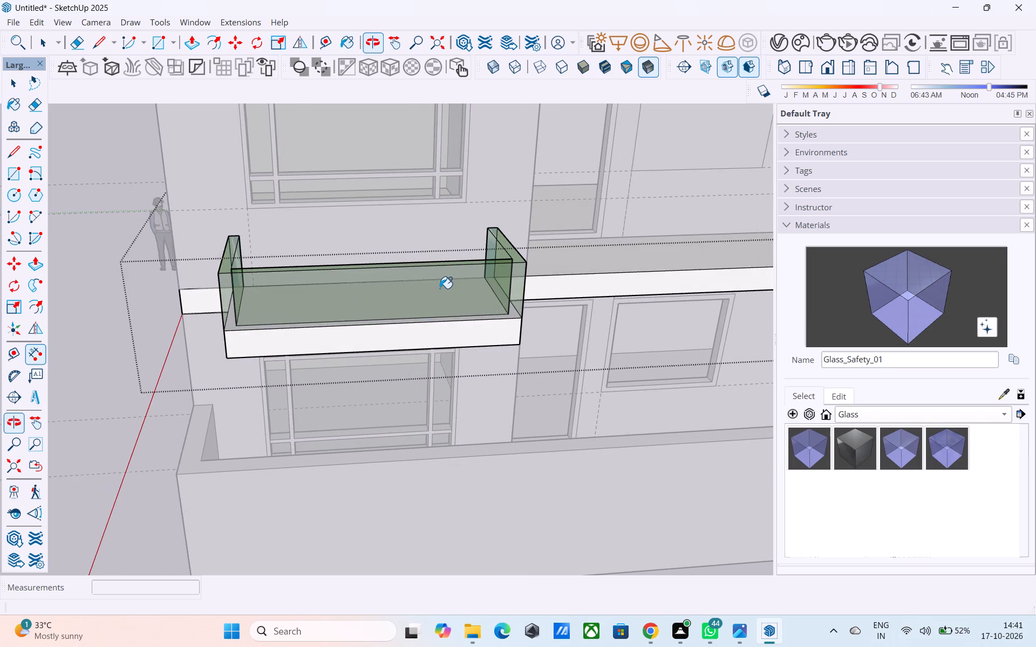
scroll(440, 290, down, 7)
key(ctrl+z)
Paint the railing's outer front face and its outer side face nearest the house corner with Glass_Safety_01.
middle_drag(367, 302, 574, 312)
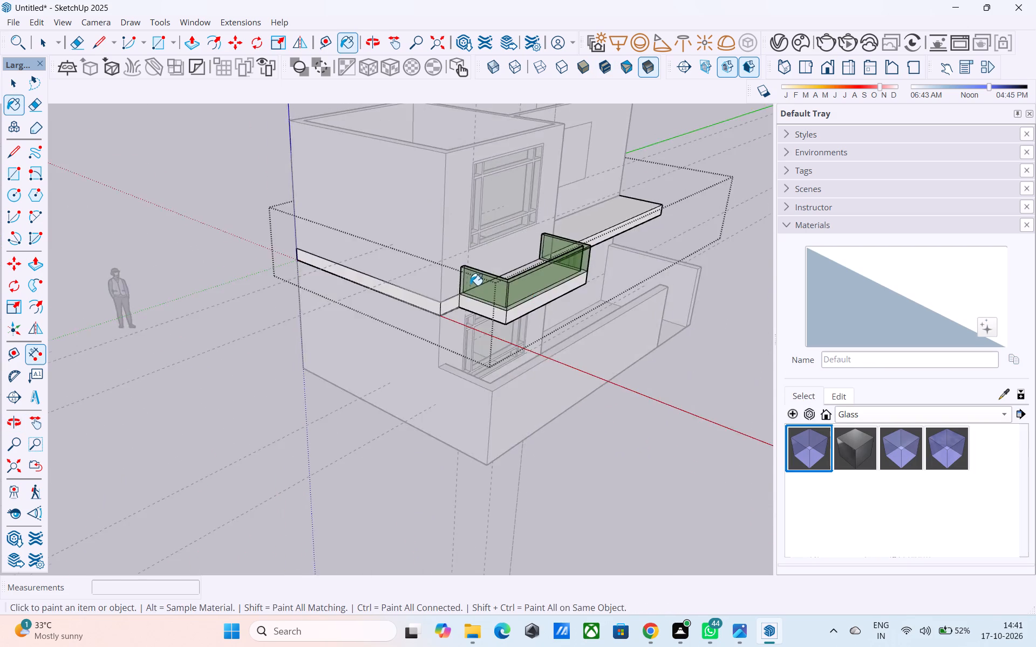
scroll(470, 285, up, 12)
click(483, 284)
click(591, 295)
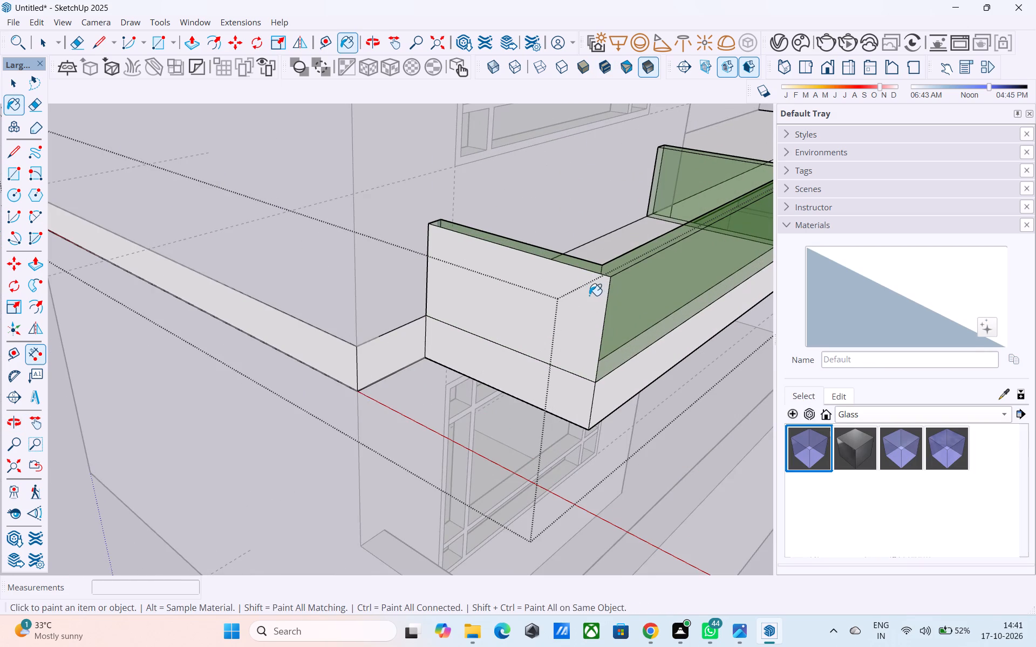
click(904, 442)
click(591, 311)
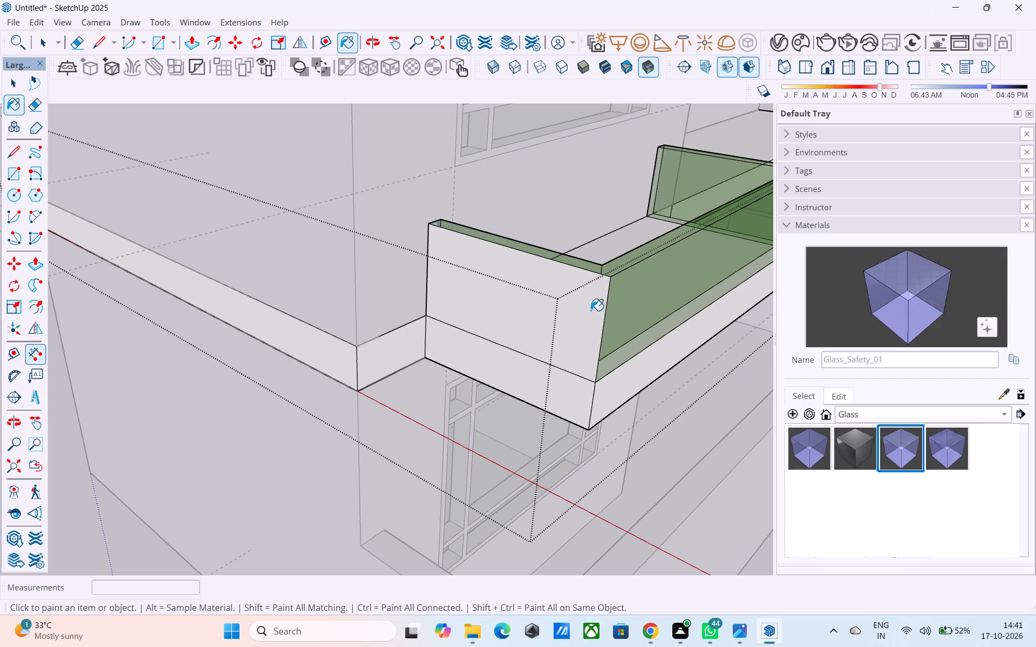
click(632, 302)
Apply Glass_Safety_01 to the inner side face nearest the house corner, the outer side face facing the long slab, and the railing's top.
middle_drag(630, 302, 30, 345)
click(196, 269)
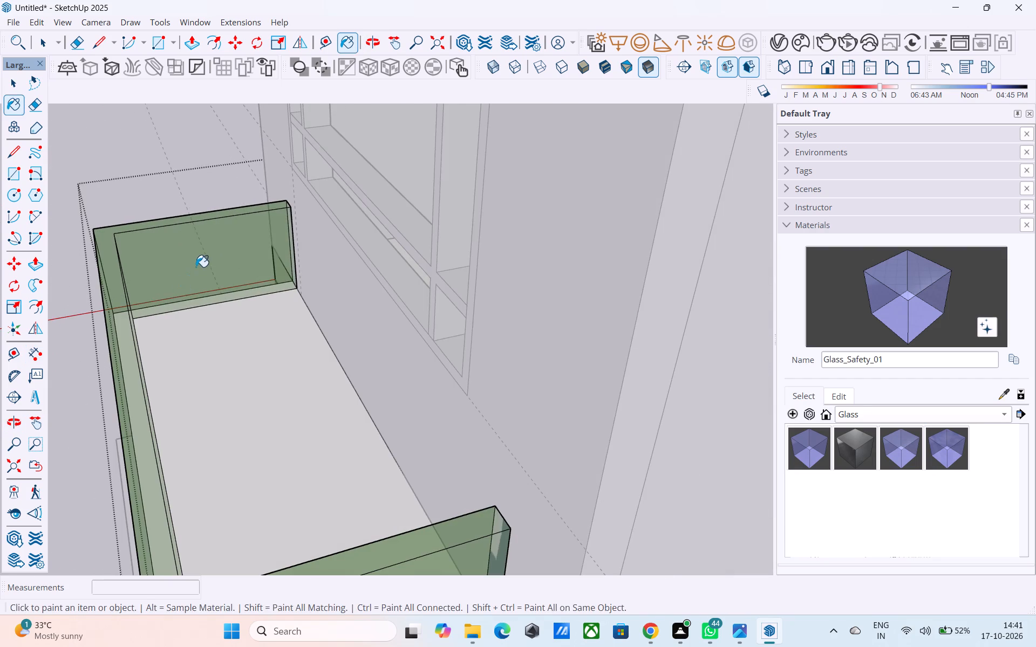
middle_drag(156, 281, 272, 225)
scroll(272, 225, down, 6)
scroll(493, 316, up, 5)
click(494, 316)
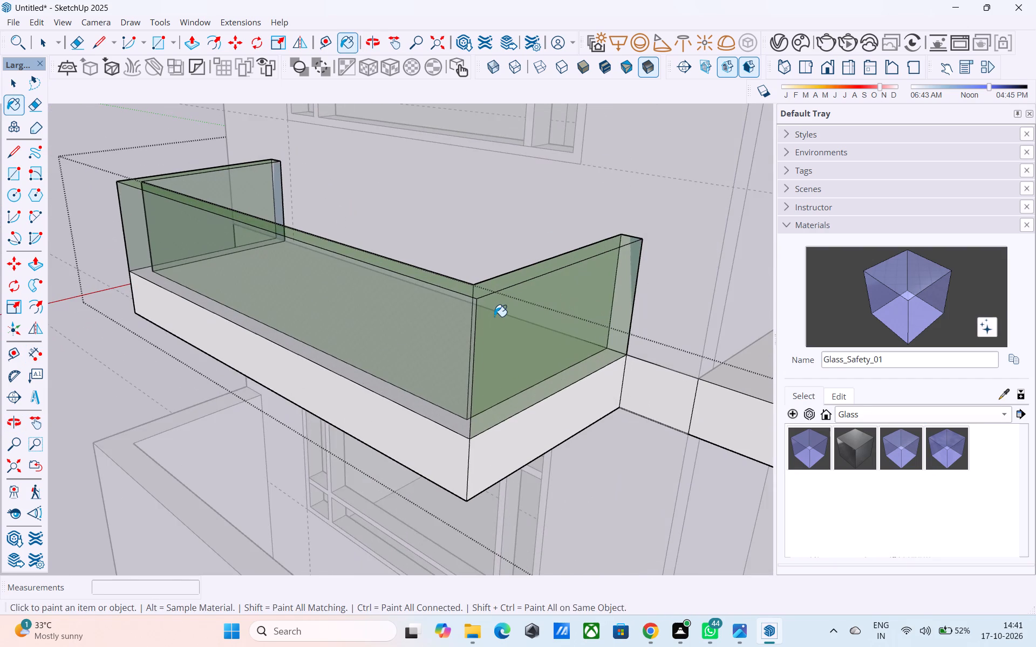
middle_drag(478, 313, 425, 373)
click(351, 408)
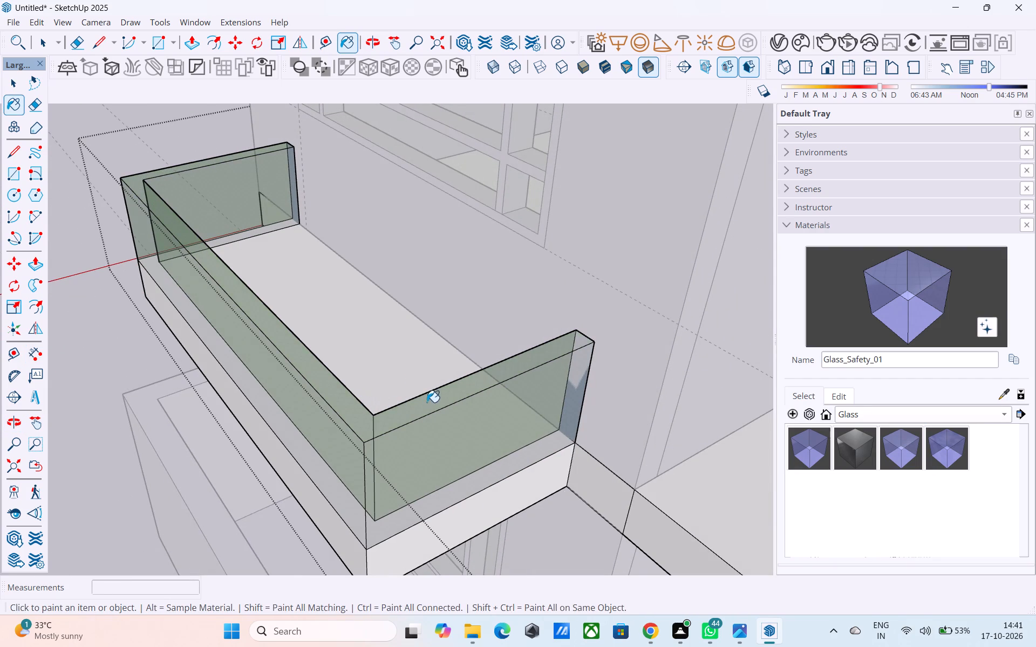
Paint the railing's inner front face and the inner side face at the long-slab end with Glass_Safety_01.
middle_drag(397, 373, 347, 411)
scroll(147, 357, up, 1)
scroll(147, 357, down, 1)
scroll(147, 357, up, 3)
middle_drag(287, 321, 199, 284)
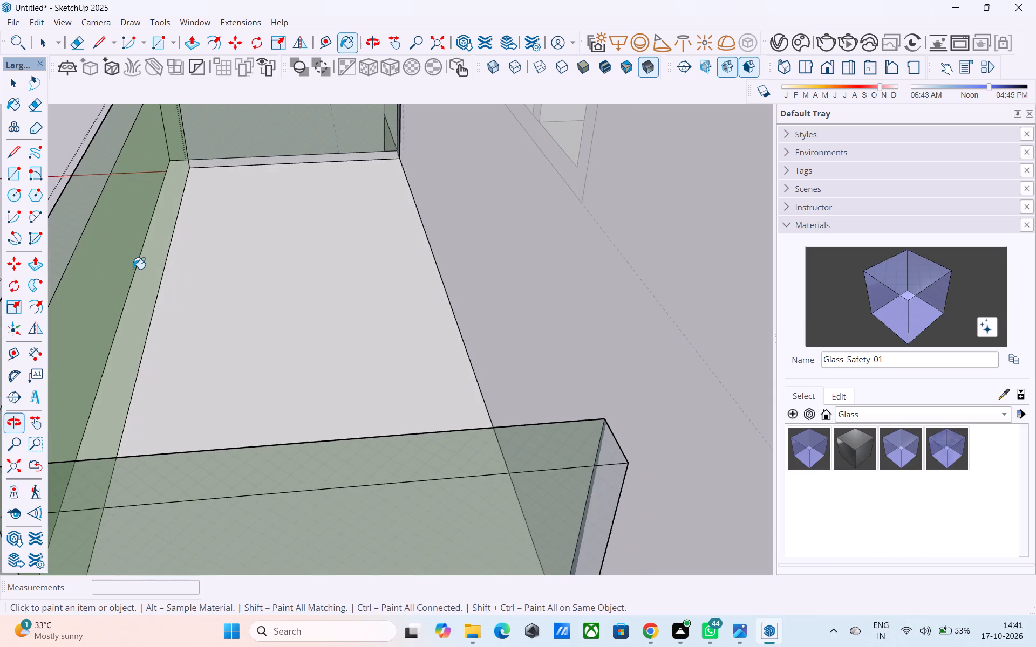
click(133, 269)
scroll(145, 277, down, 6)
middle_drag(173, 284, 681, 293)
scroll(158, 289, down, 5)
middle_drag(240, 292, 468, 276)
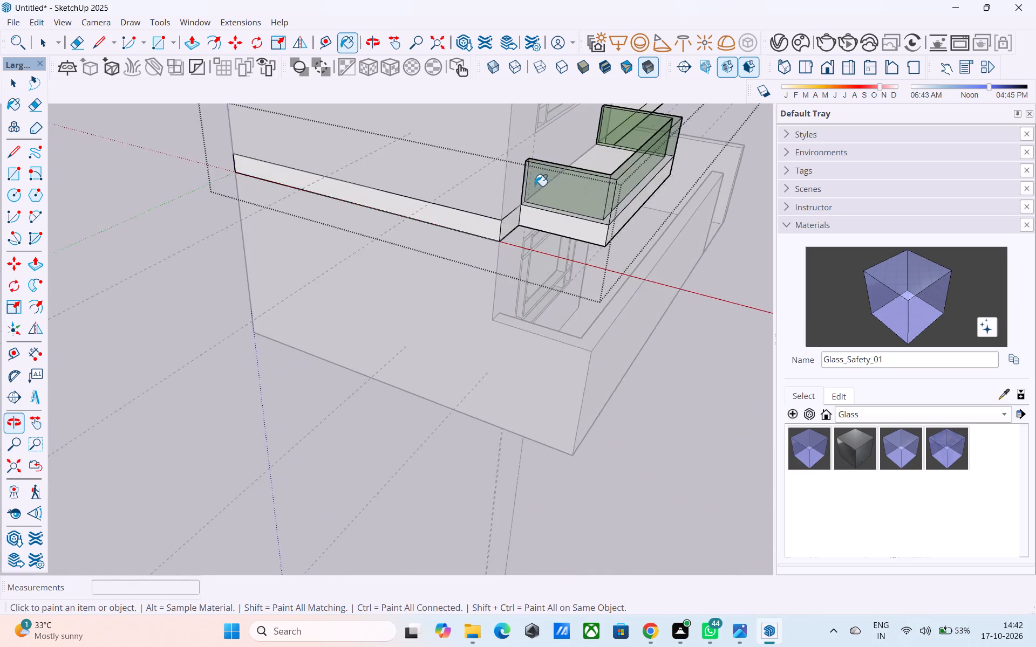
scroll(565, 125, up, 5)
click(646, 133)
middle_drag(630, 146, 257, 196)
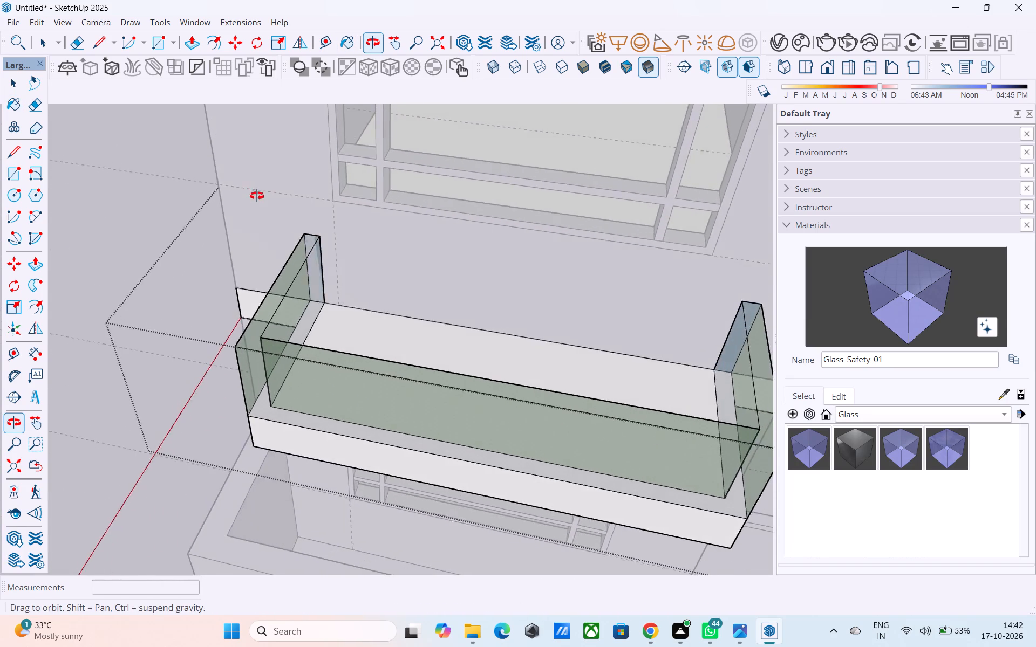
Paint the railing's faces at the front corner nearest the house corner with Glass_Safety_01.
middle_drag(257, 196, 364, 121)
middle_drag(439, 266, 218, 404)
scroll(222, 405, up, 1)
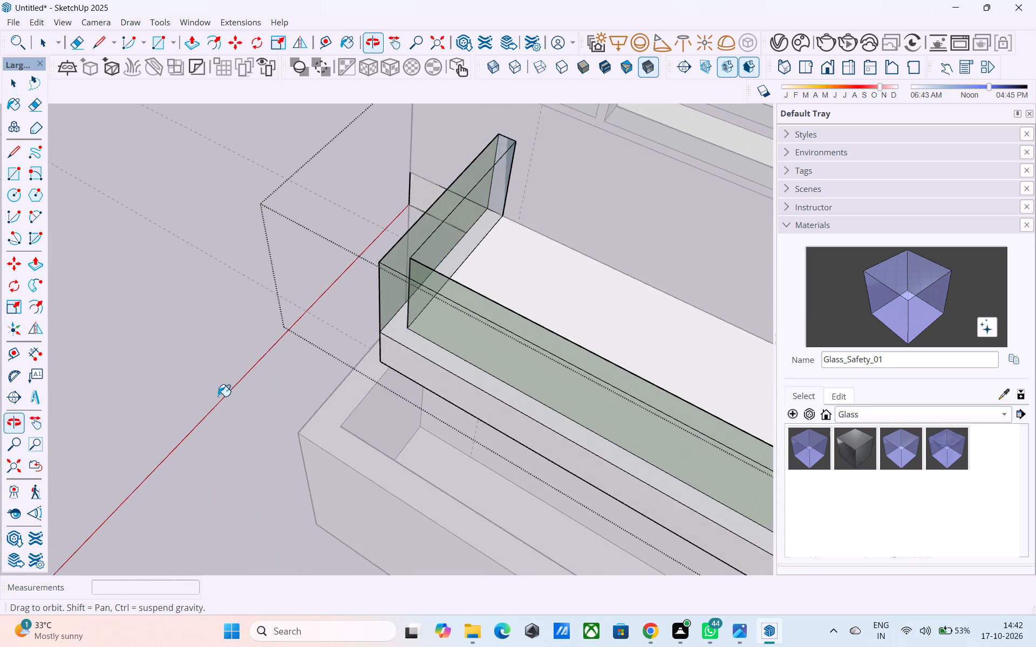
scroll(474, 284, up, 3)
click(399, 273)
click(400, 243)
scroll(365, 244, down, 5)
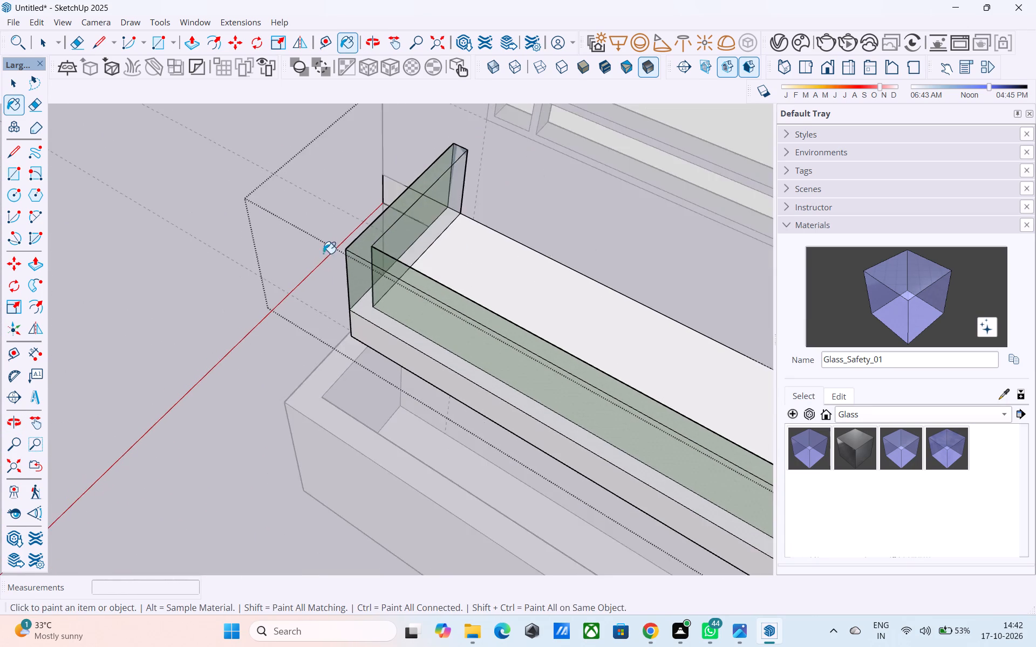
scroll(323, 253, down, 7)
Examine the glazed balcony railing against the house front from several angles.
middle_drag(520, 315, 427, 157)
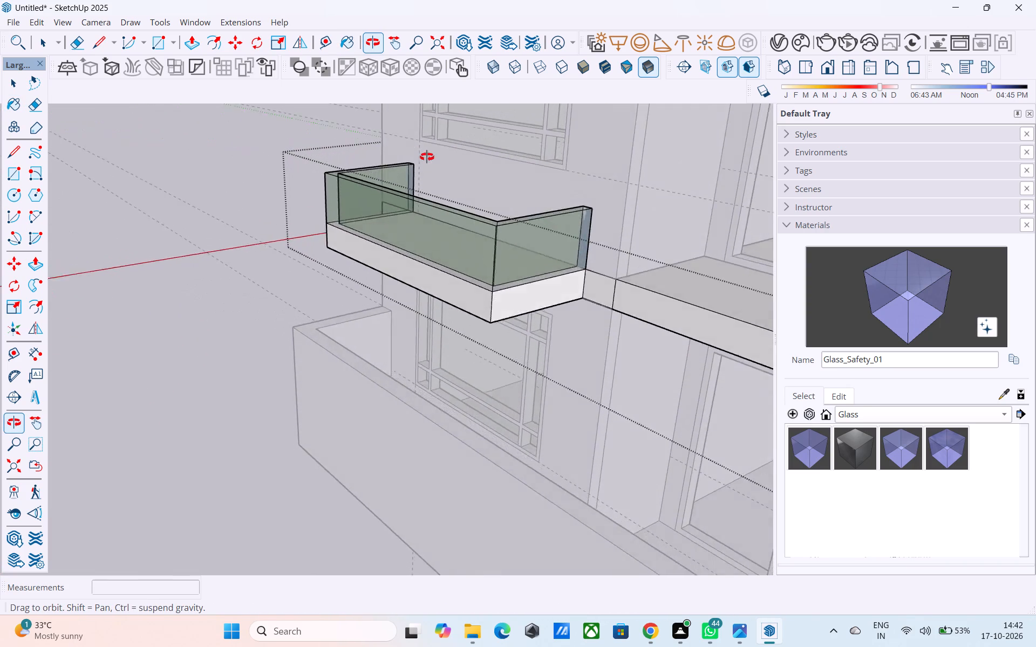
middle_drag(427, 157, 497, 177)
scroll(318, 231, down, 5)
middle_drag(355, 269, 523, 322)
scroll(286, 290, down, 5)
middle_drag(523, 298, 574, 225)
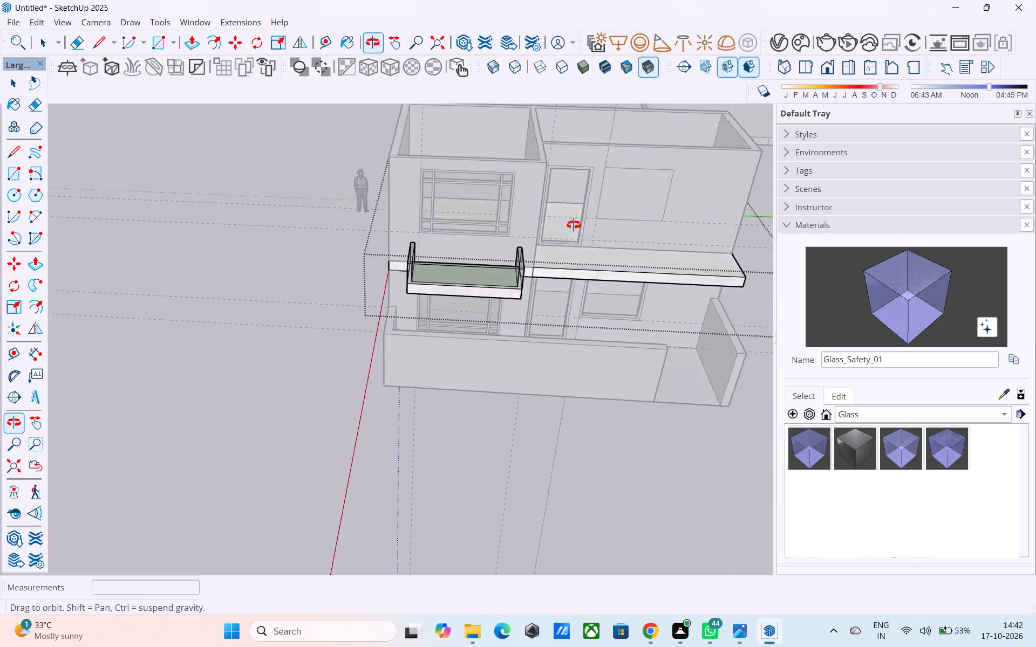
middle_drag(574, 225, 593, 141)
scroll(593, 141, up, 9)
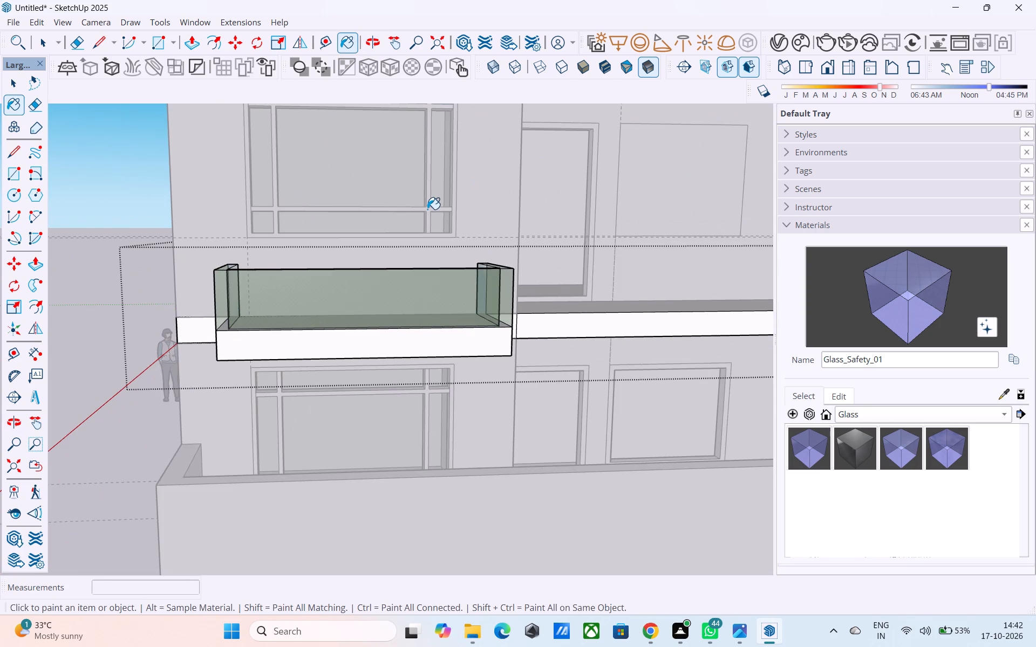
middle_drag(427, 209, 500, 266)
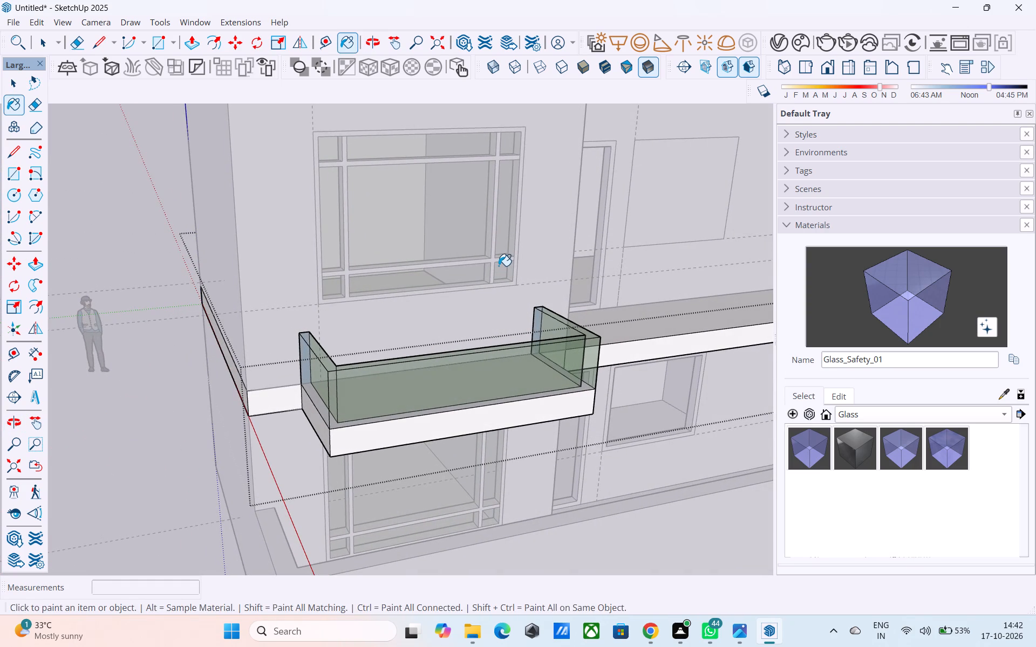
Undo all the Glass_Safety_01 painting on the balcony railing.
key(ctrl+z)
key(ctrl+z)
key(ctrl+z)
key(ctrl+z)
key(ctrl+z)
key(ctrl+z)
key(ctrl+z)
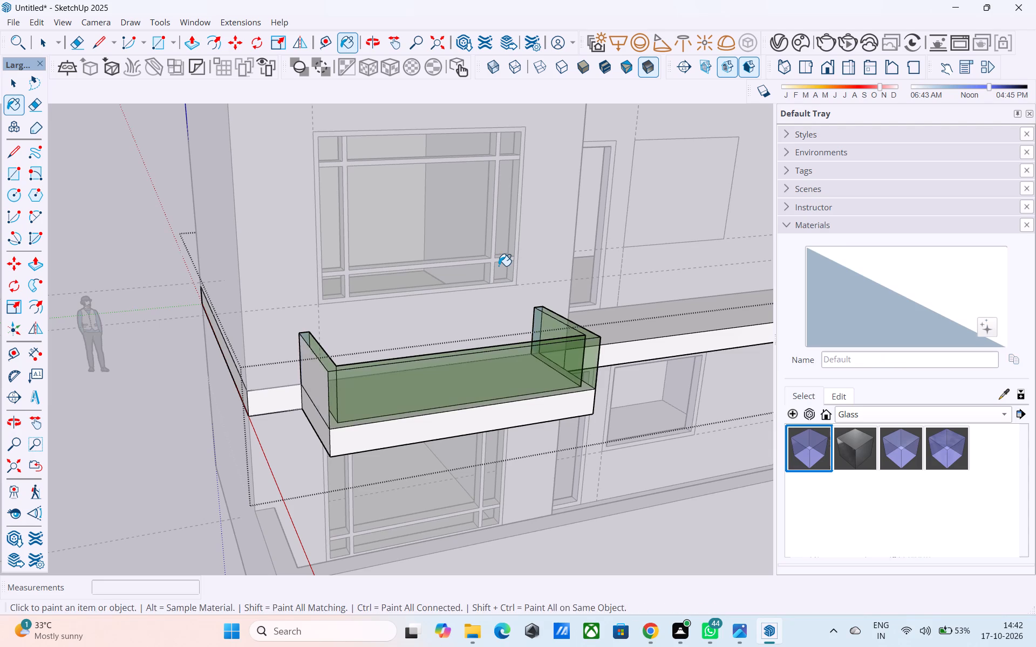
key(ctrl+z)
key(ctrl+z)
key(ctrl+z)
key(ctrl+z)
key(ctrl+z)
key(ctrl+z)
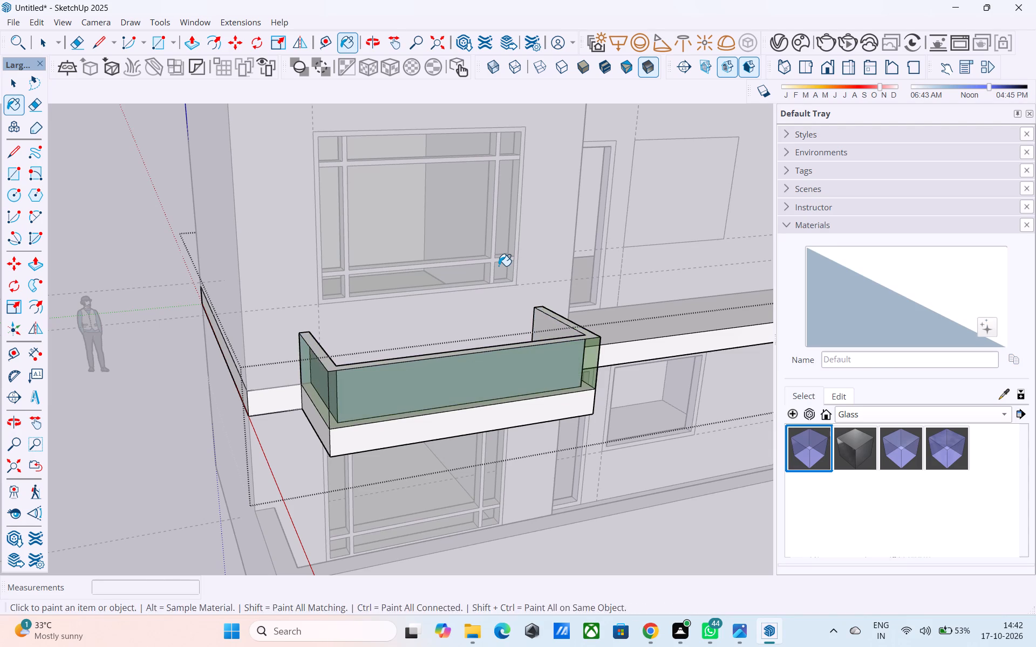
key(ctrl+z)
key(ctrl+z)
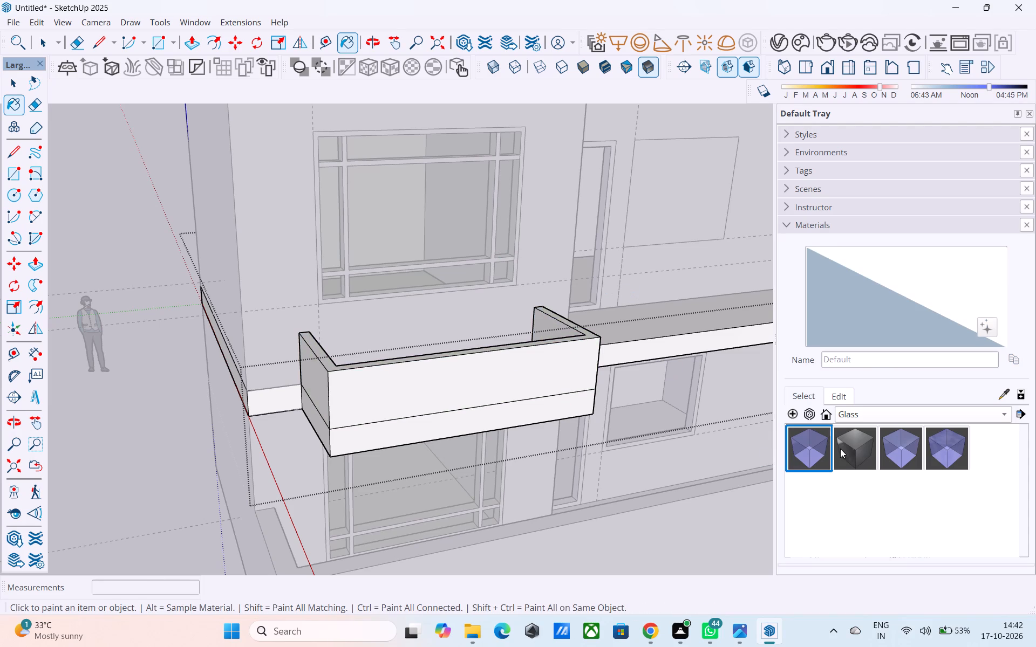
Paint the railing's outer front face and both side faces nearest the house corner with Glass_Sky Reflection_01.
click(941, 450)
scroll(341, 397, up, 5)
click(308, 374)
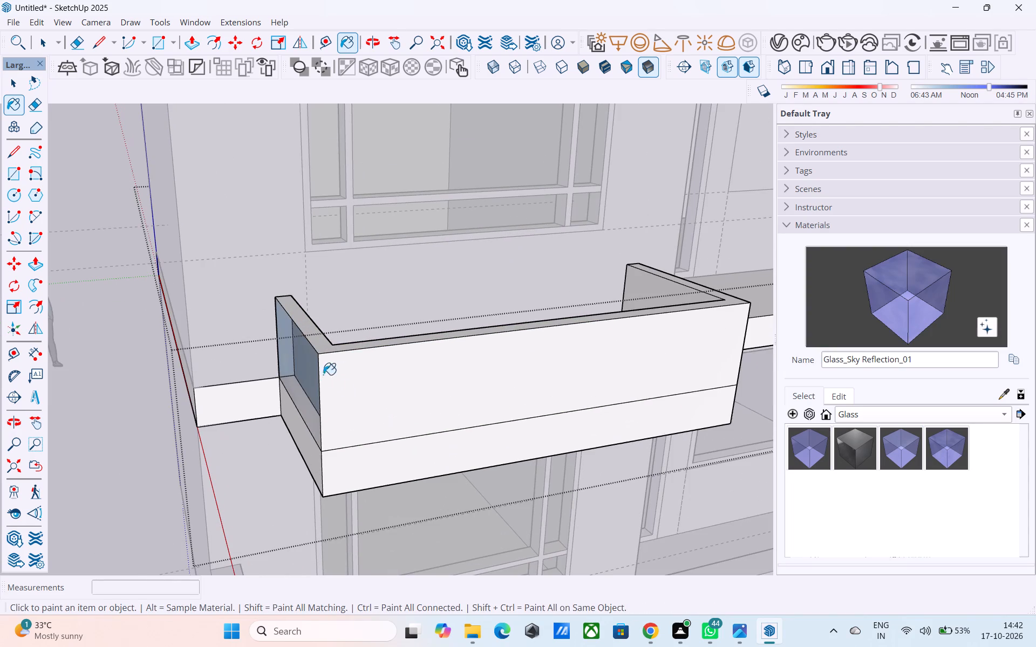
click(348, 373)
middle_drag(415, 386, 116, 443)
middle_drag(396, 378, 258, 371)
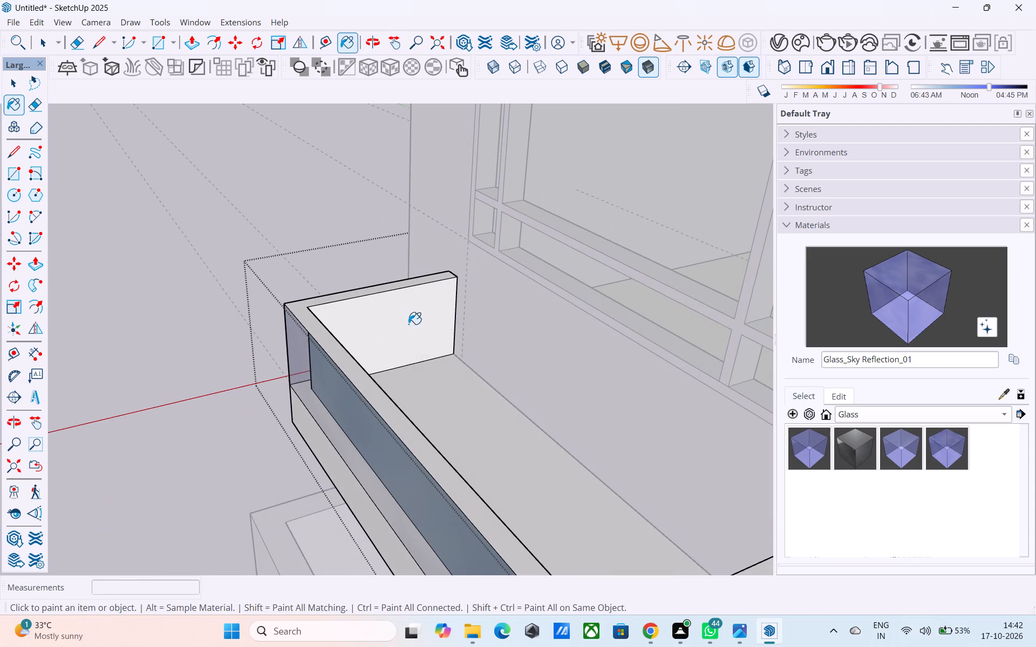
click(408, 323)
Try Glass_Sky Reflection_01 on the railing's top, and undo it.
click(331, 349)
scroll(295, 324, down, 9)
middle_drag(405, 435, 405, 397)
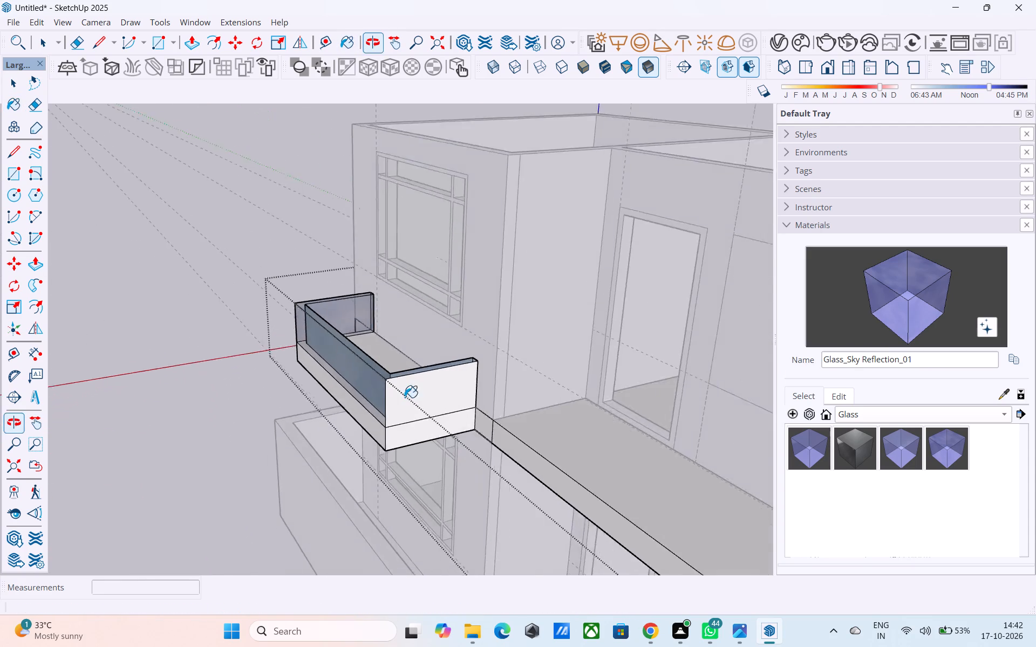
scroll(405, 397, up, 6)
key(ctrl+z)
Paint both side faces at the railing's long-slab end and its inner front face with Glass_Sky Reflection_01.
click(410, 393)
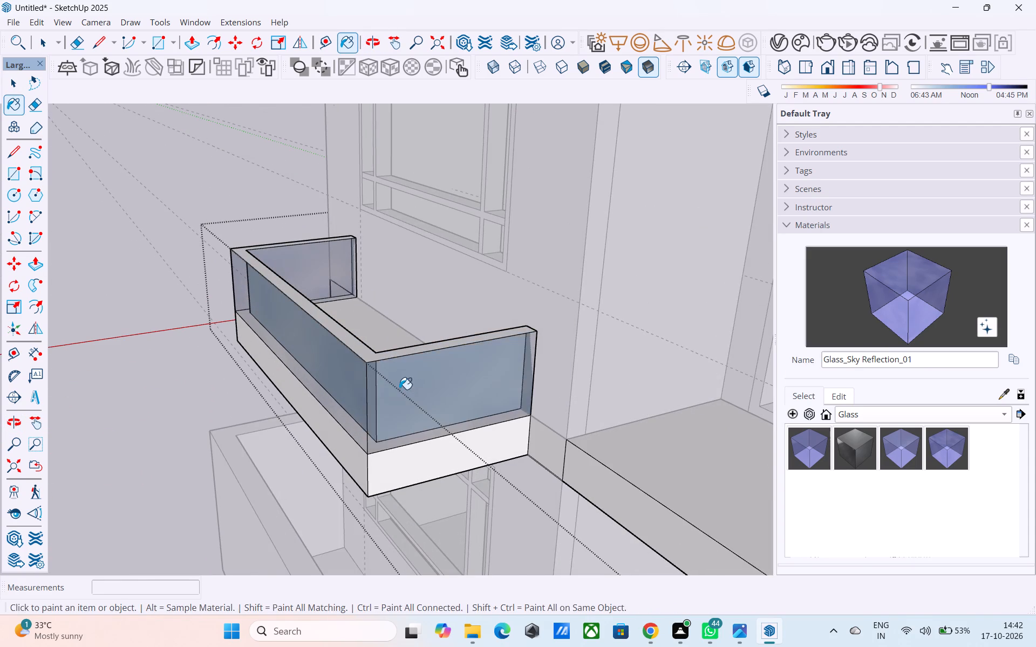
middle_drag(403, 389, 869, 470)
scroll(351, 419, down, 5)
middle_drag(350, 420, 601, 398)
scroll(610, 244, up, 5)
click(605, 225)
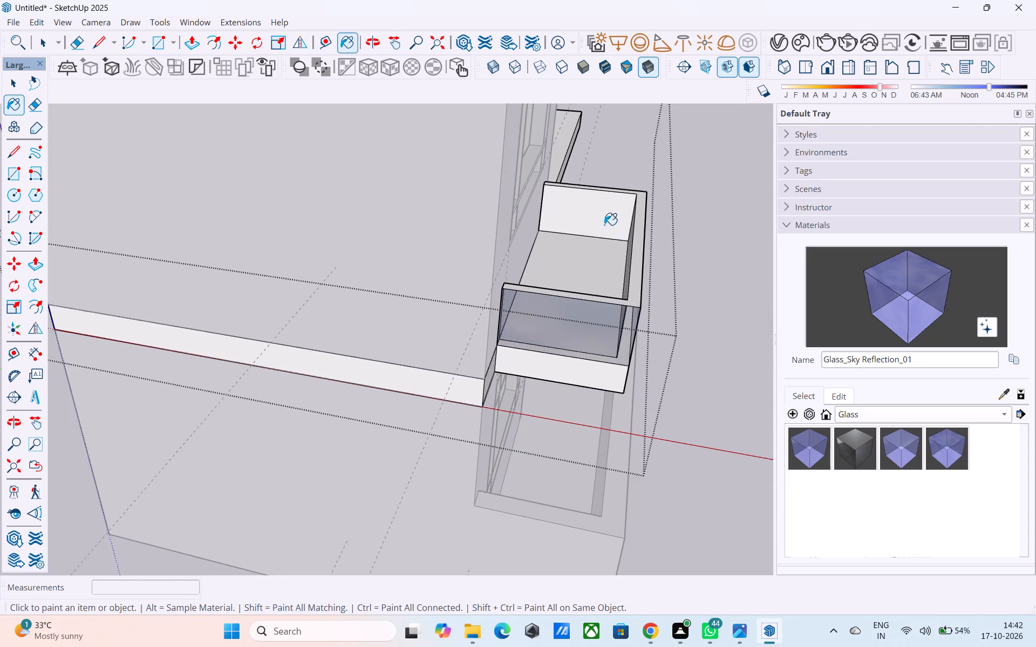
middle_drag(632, 295, 686, 320)
click(607, 255)
Examine the repainted balcony railing from the front, below and the side.
middle_drag(626, 272, 110, 377)
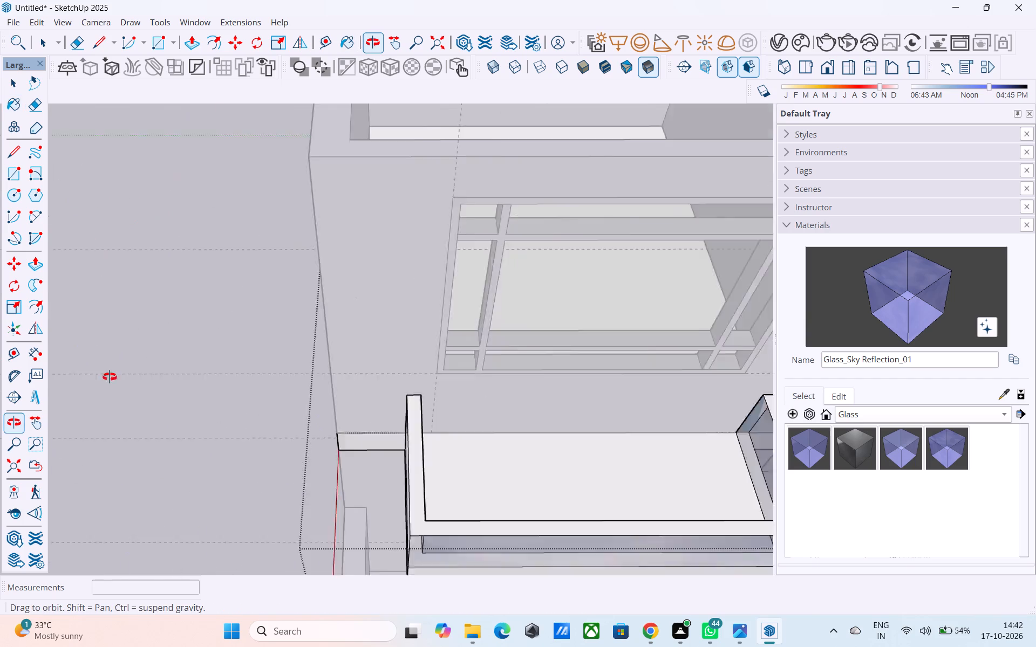
middle_drag(110, 377, 93, 381)
middle_drag(267, 426, 228, 333)
scroll(238, 328, down, 4)
middle_drag(430, 465, 497, 251)
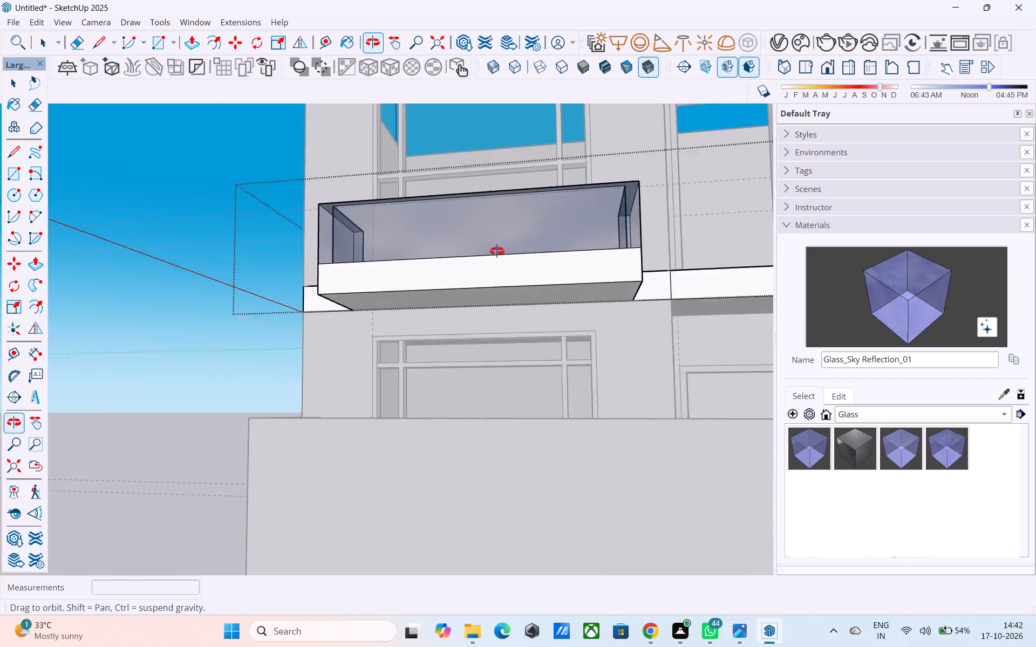
middle_drag(497, 251, 503, 267)
scroll(247, 292, down, 4)
middle_drag(359, 311, 507, 374)
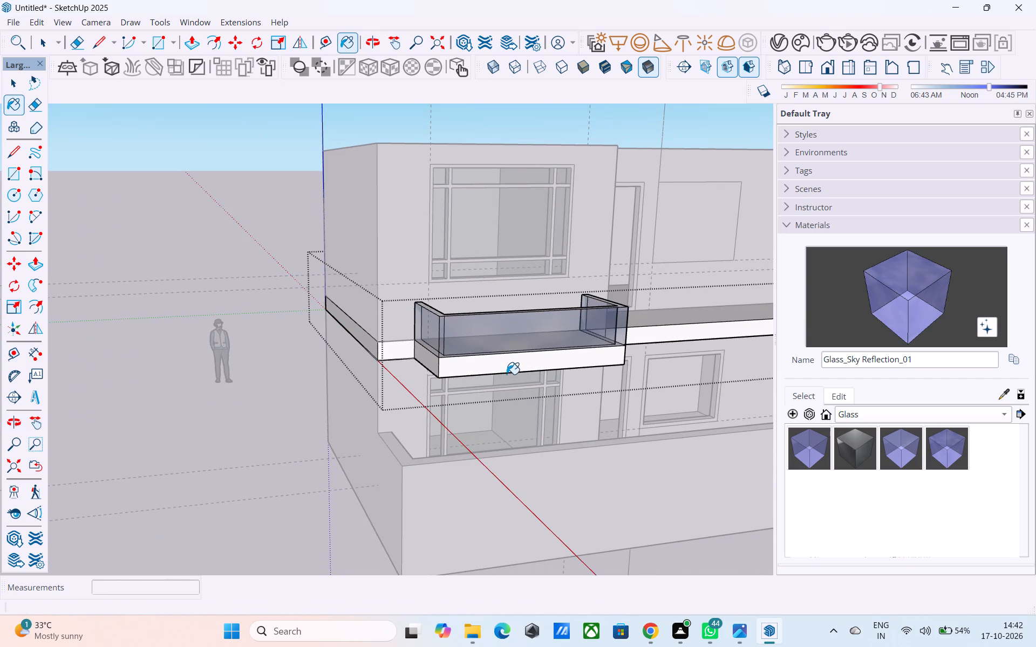
middle_drag(569, 299, 546, 288)
scroll(260, 304, down, 5)
middle_drag(516, 289, 471, 287)
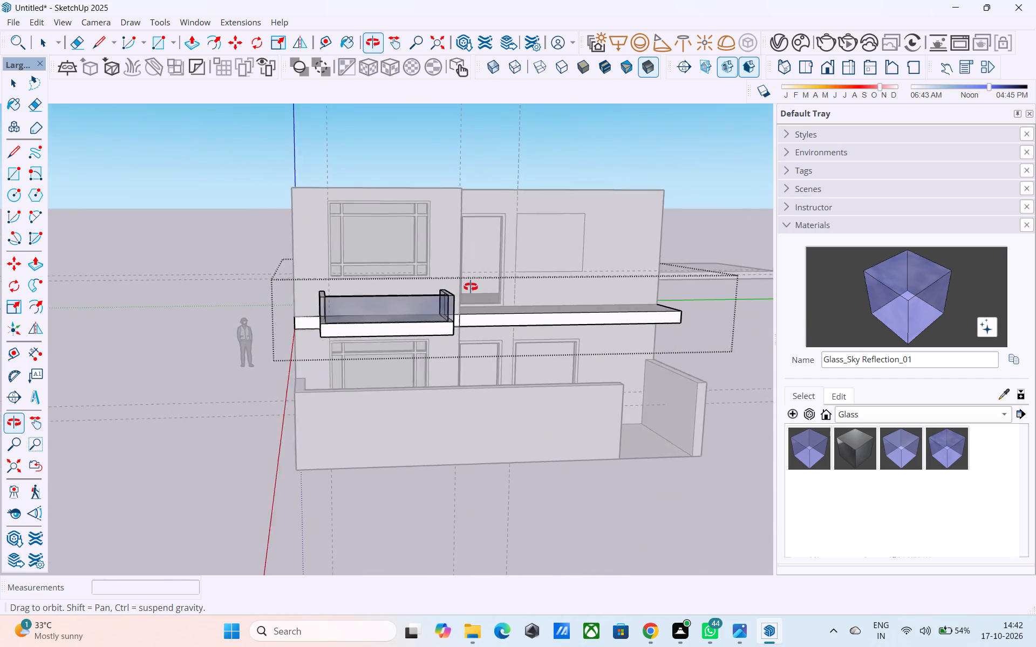
Draw a 3" line from the long slab's front corner beside the balcony along the wall, and a 3' vertical line up from it.
middle_drag(471, 287, 373, 297)
scroll(372, 297, up, 6)
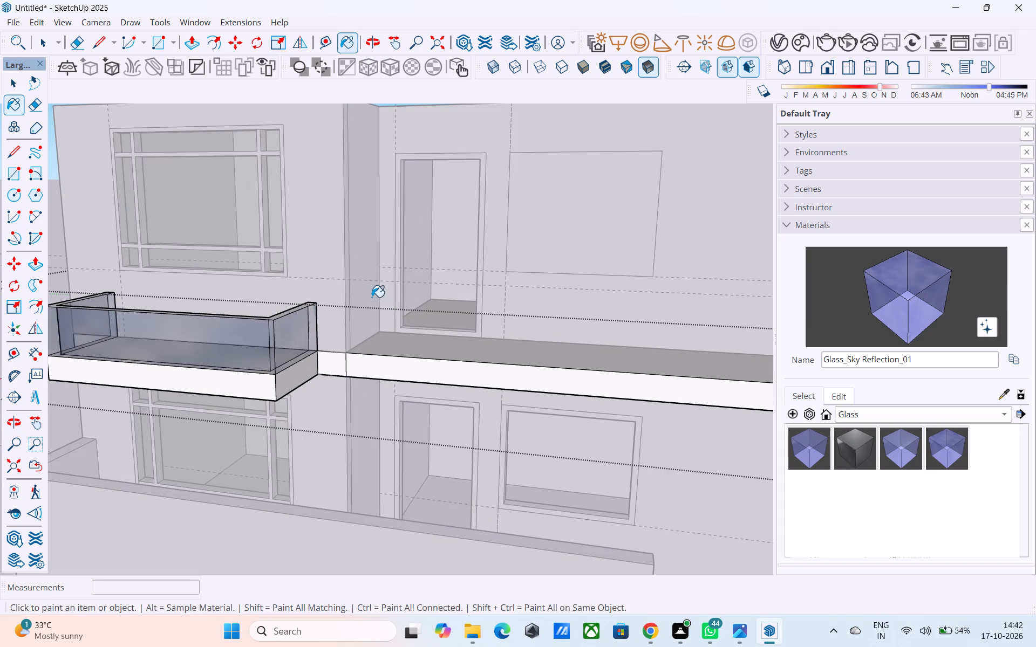
middle_drag(362, 308, 321, 352)
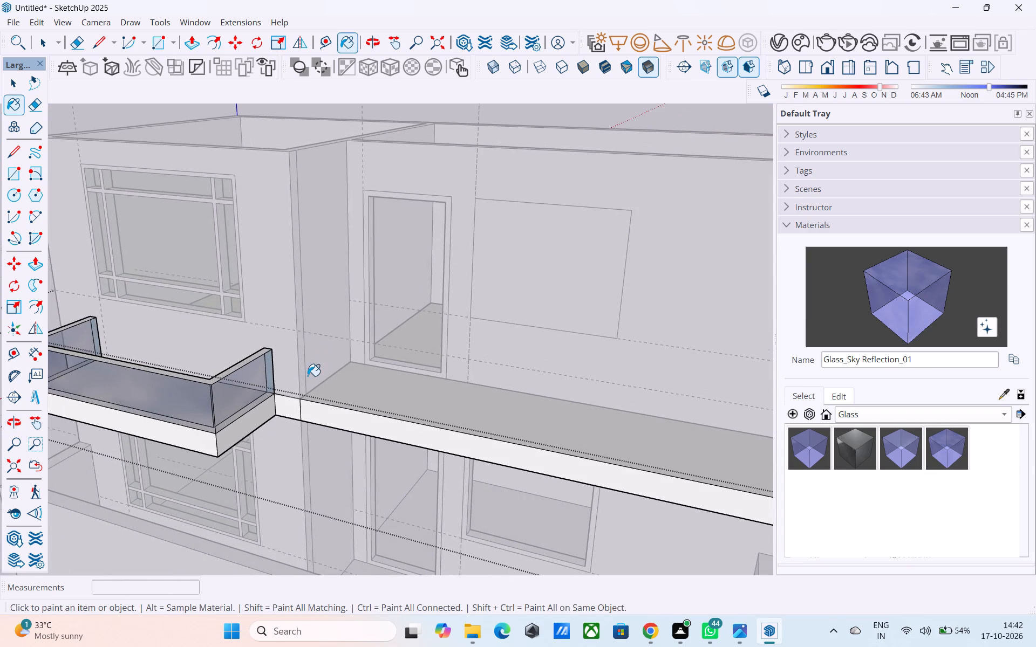
scroll(308, 376, up, 5)
key(space)
key(l)
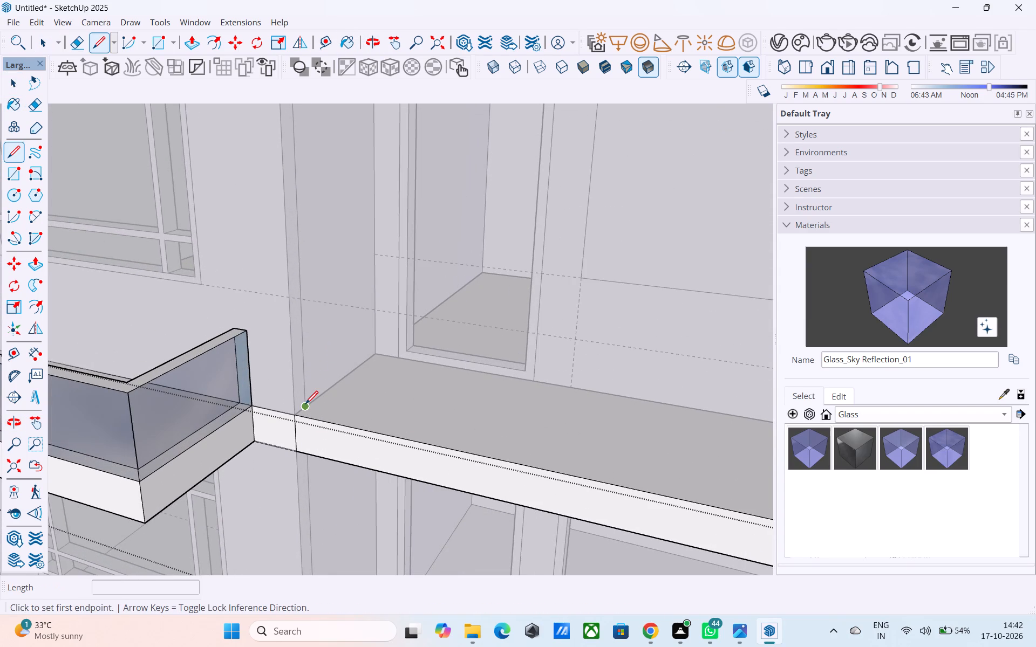
click(301, 418)
scroll(304, 408, up, 1)
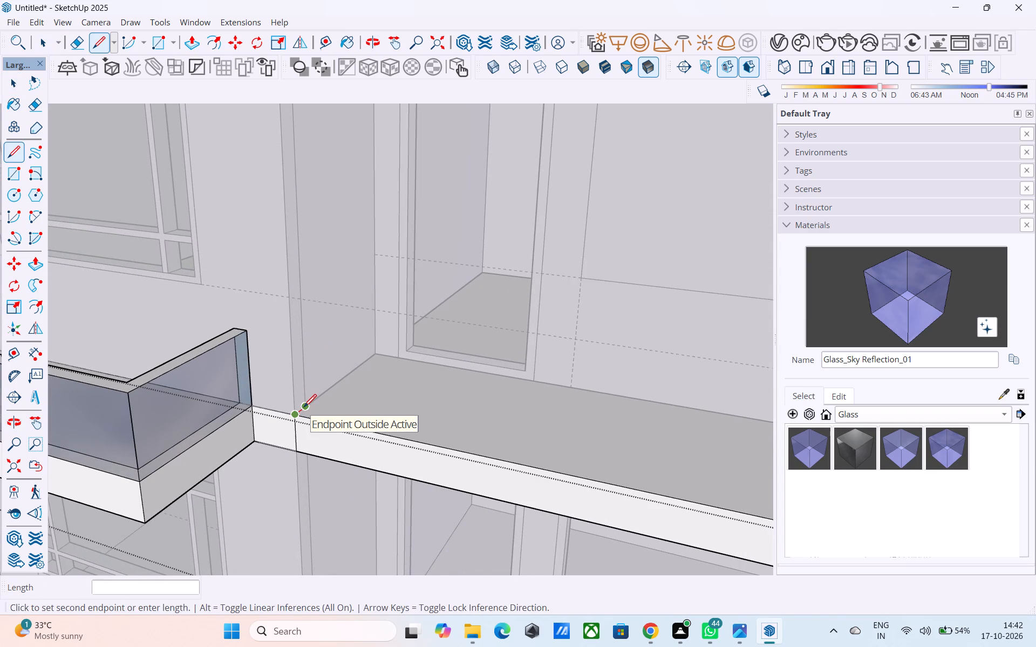
scroll(304, 408, up, 5)
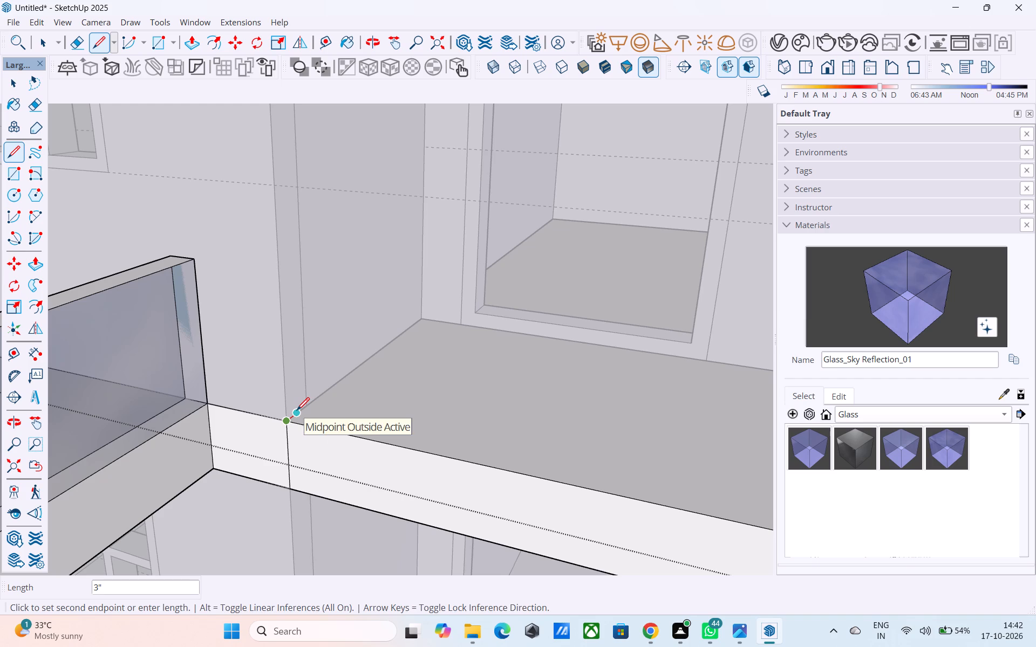
click(297, 411)
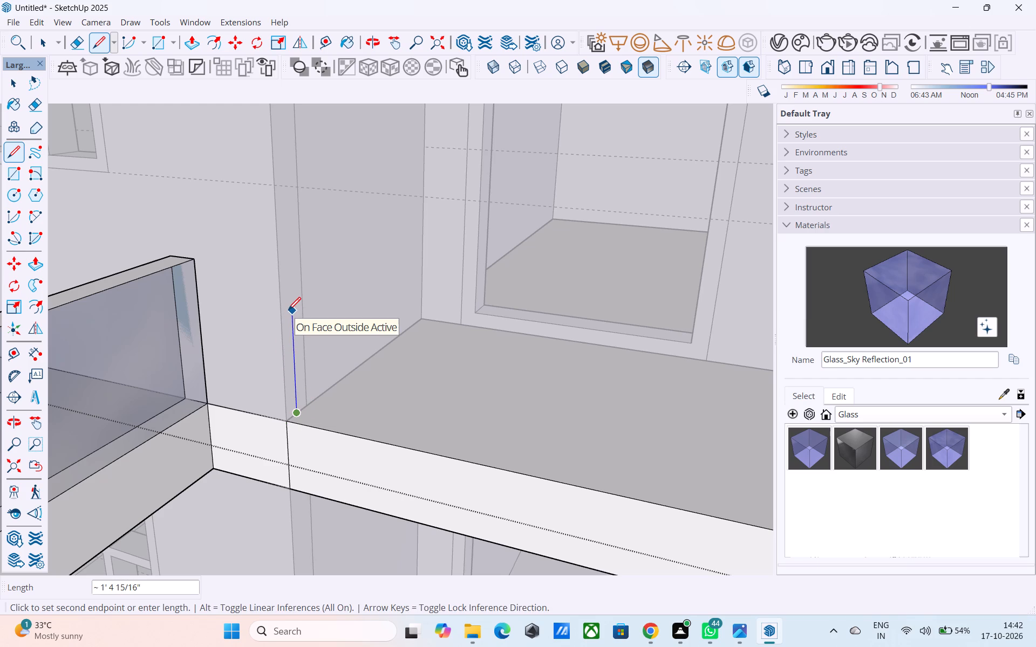
text(3')
key(Return)
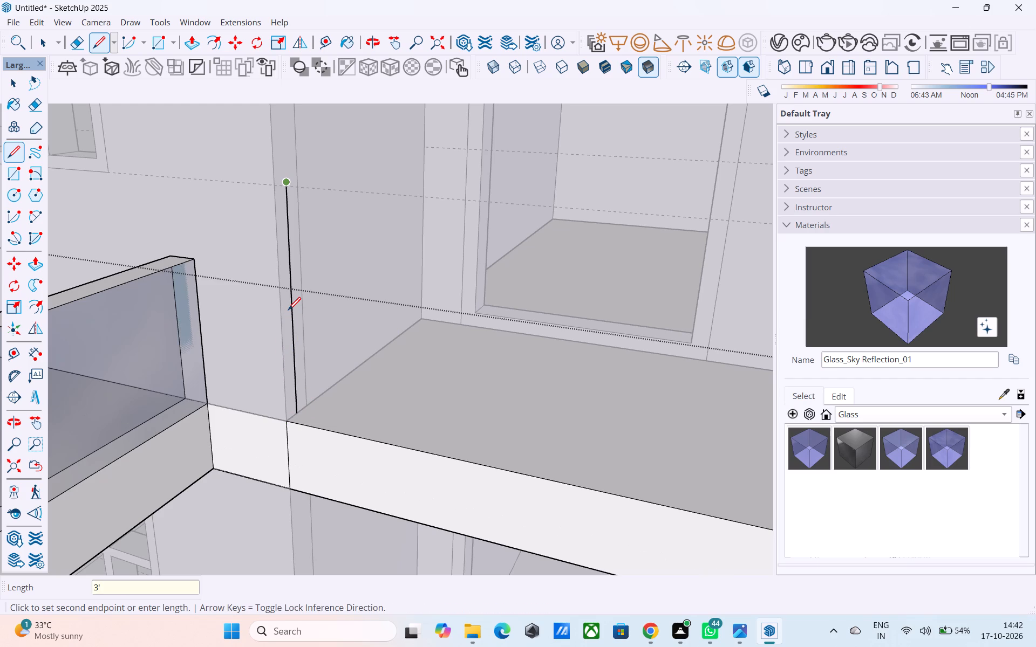
Set the vertical line to 2.5' and close the profile with a 3" top line and a vertical line down to the slab corner.
key(2)
key(period)
text(5')
key(Return)
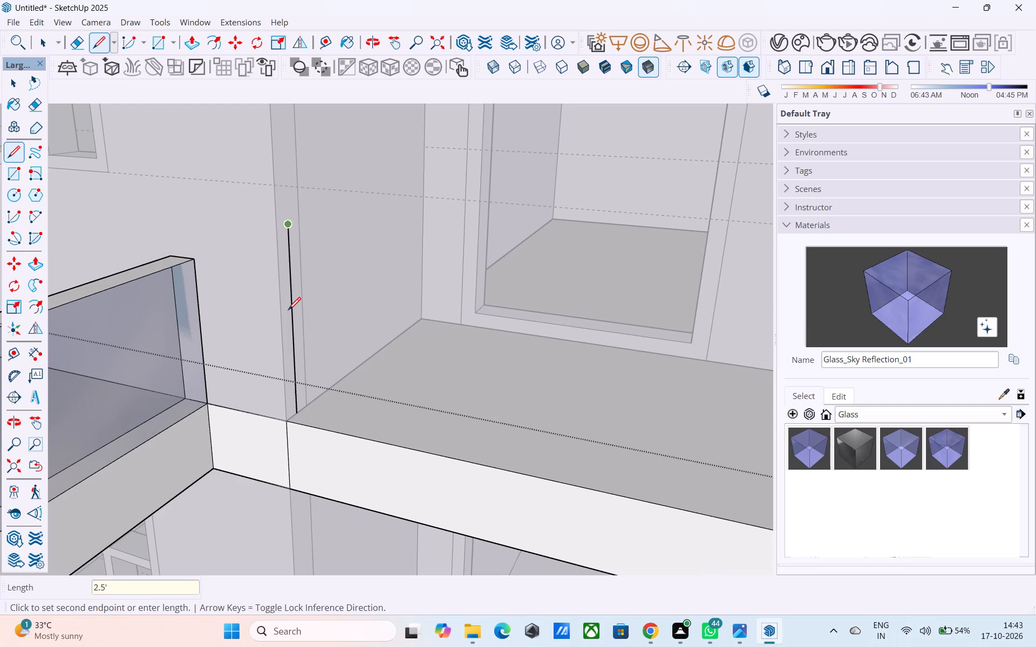
click(276, 225)
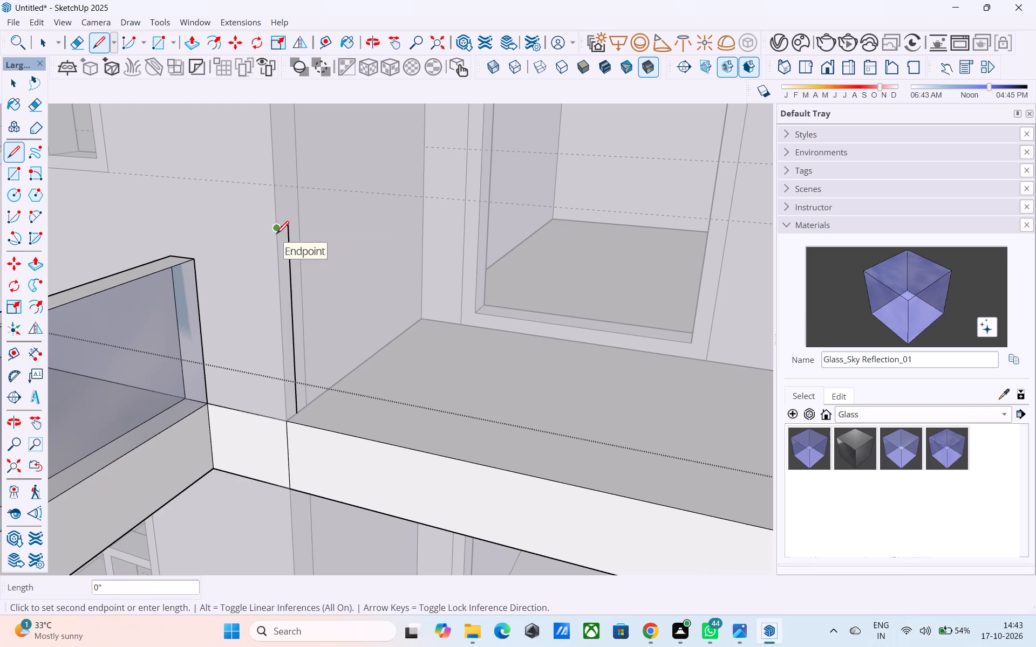
click(276, 235)
click(287, 422)
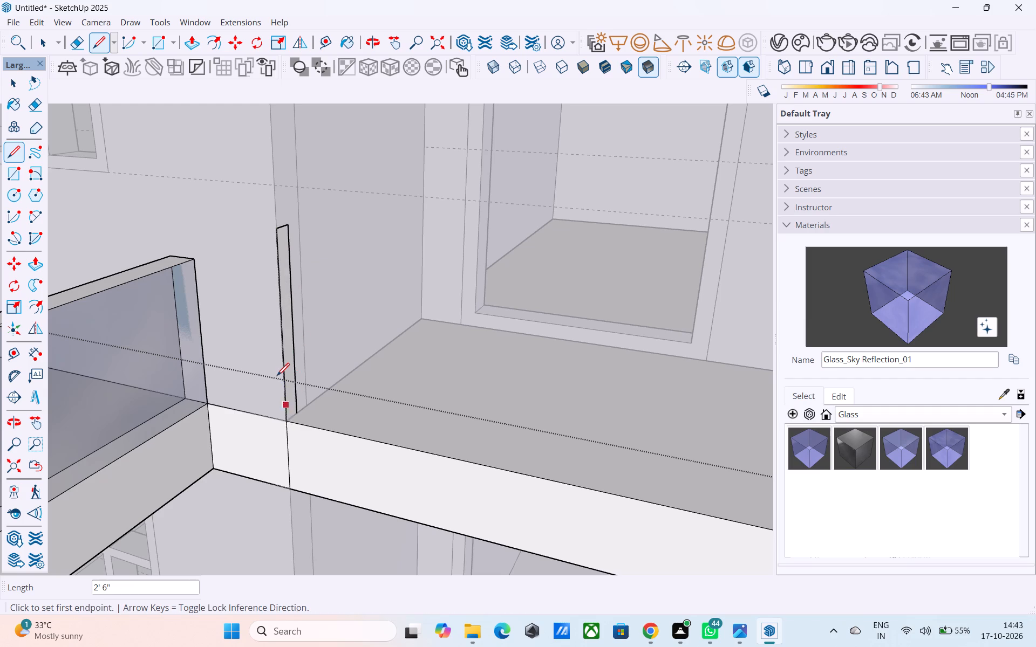
Draw a vertical rectangle 18' 9" long and about 2' 6" high from the railing profile's inner top corner to the long slab's far end.
key(r)
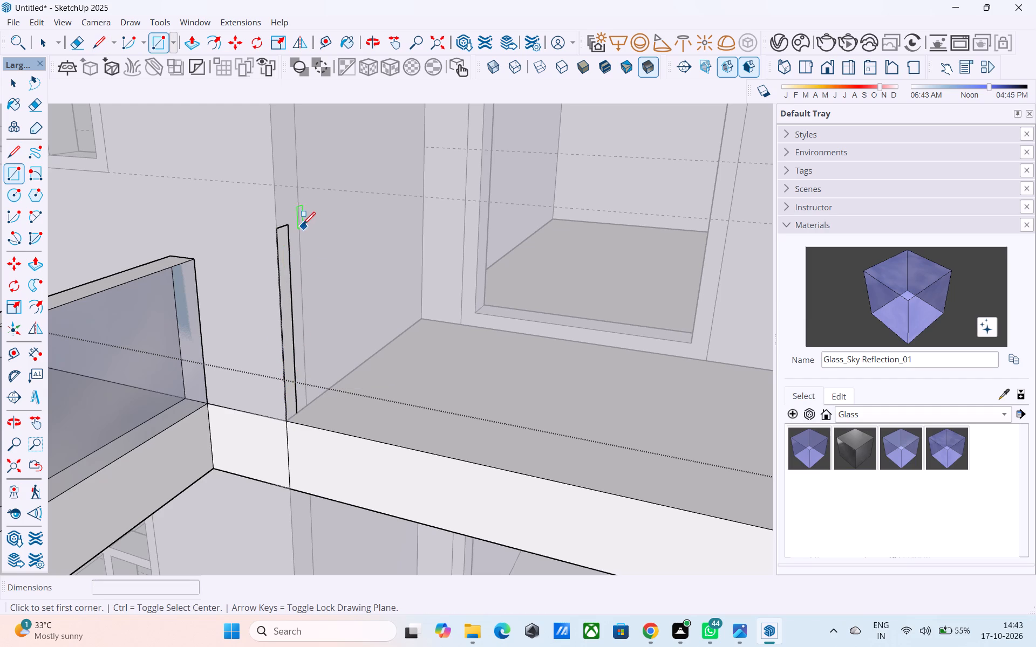
click(291, 226)
scroll(288, 229, down, 1)
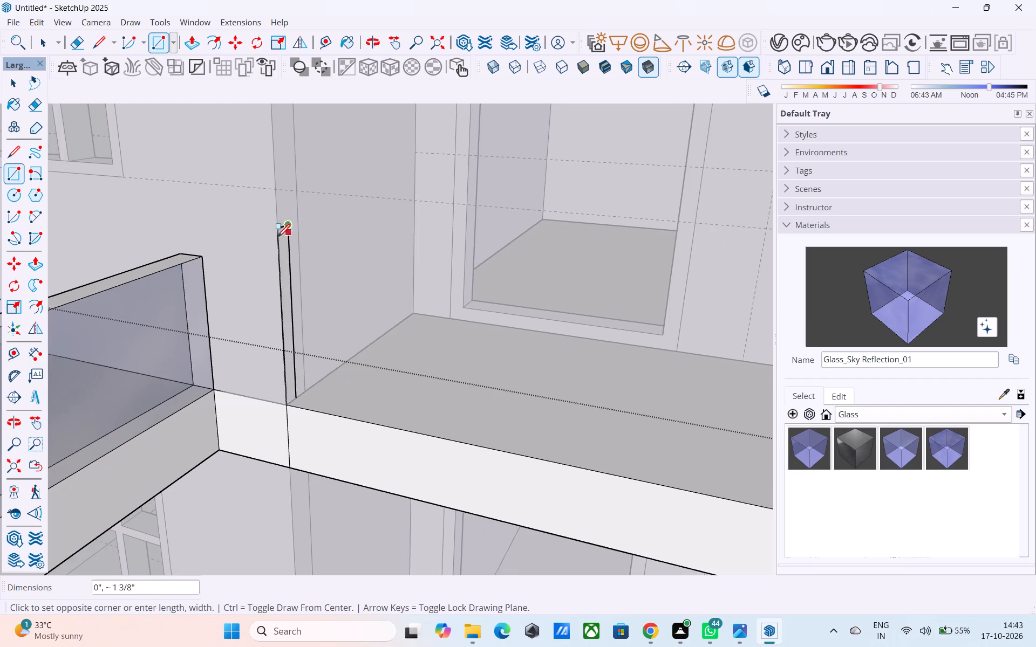
scroll(213, 256, down, 3)
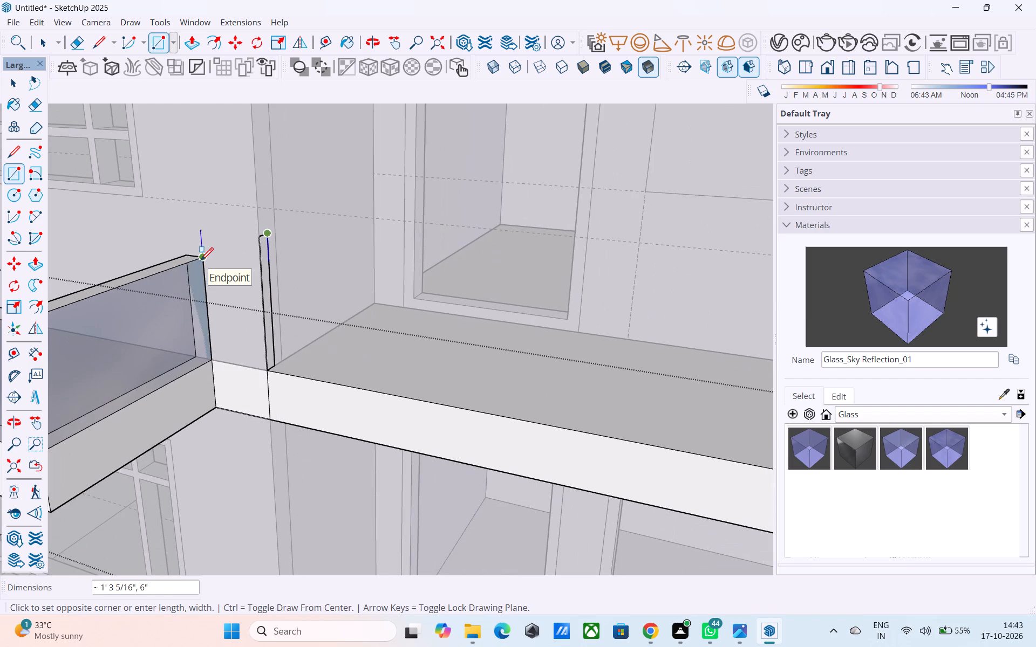
scroll(201, 261, down, 7)
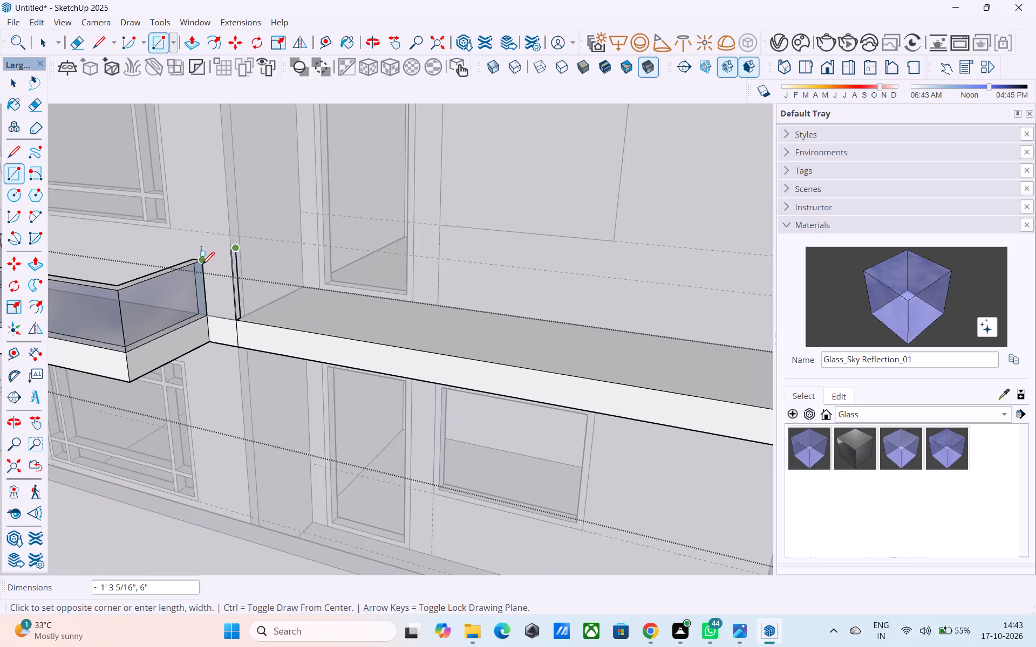
scroll(208, 269, down, 2)
middle_drag(706, 373, 386, 335)
scroll(333, 282, down, 1)
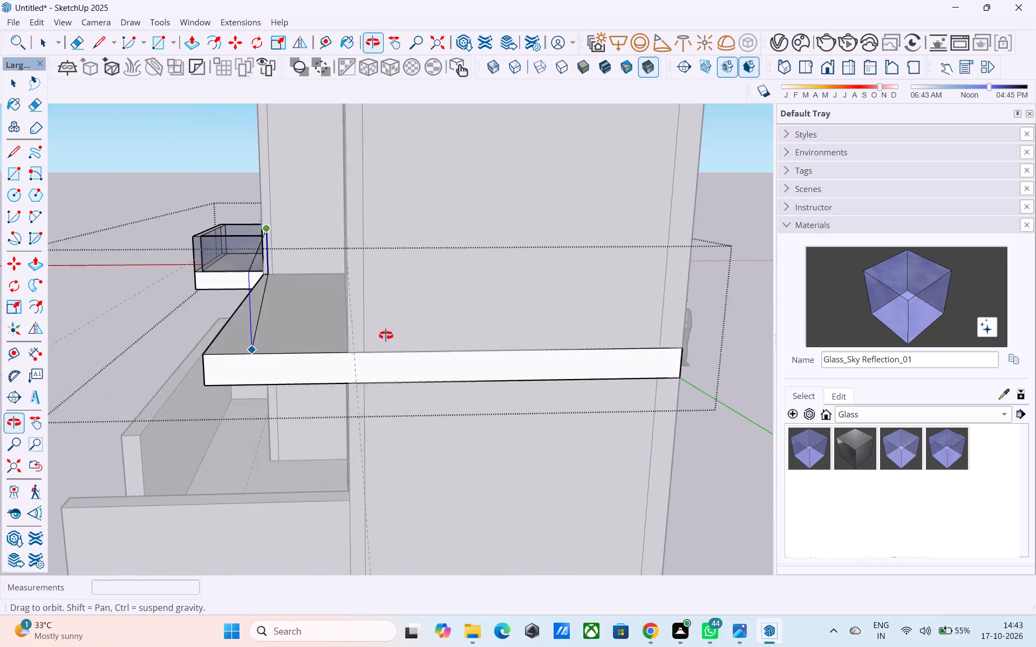
middle_drag(386, 335, 393, 337)
scroll(225, 342, up, 5)
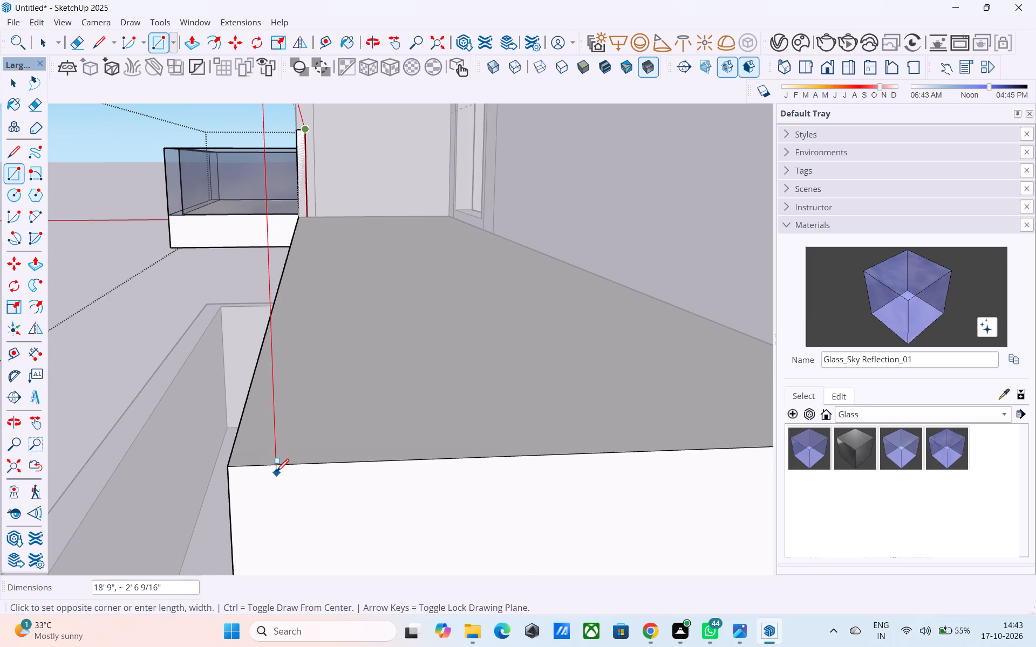
click(276, 462)
Draw the railing's outer face as an 18' 9" by 2' 6" rectangle along the long slab's front edge.
scroll(275, 453, down, 6)
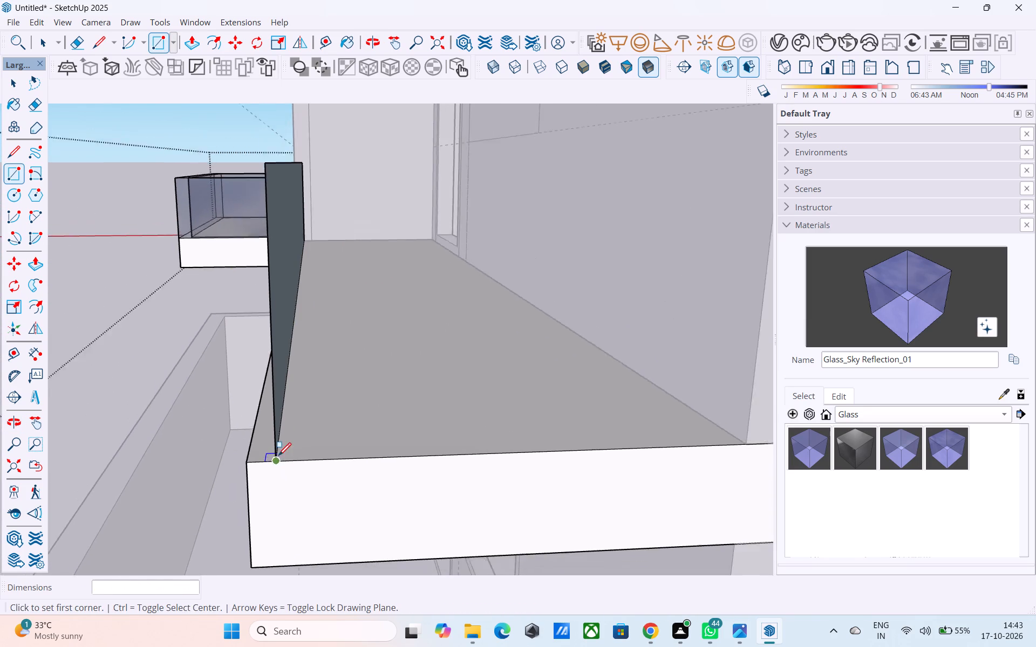
middle_drag(278, 457, 372, 487)
scroll(215, 340, down, 5)
click(115, 150)
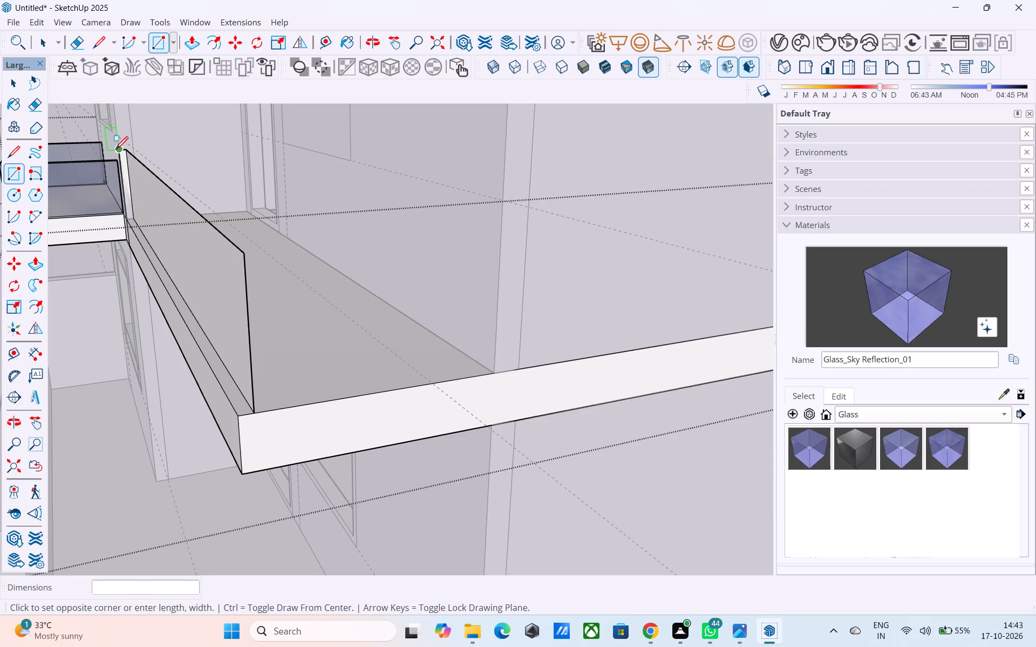
click(241, 417)
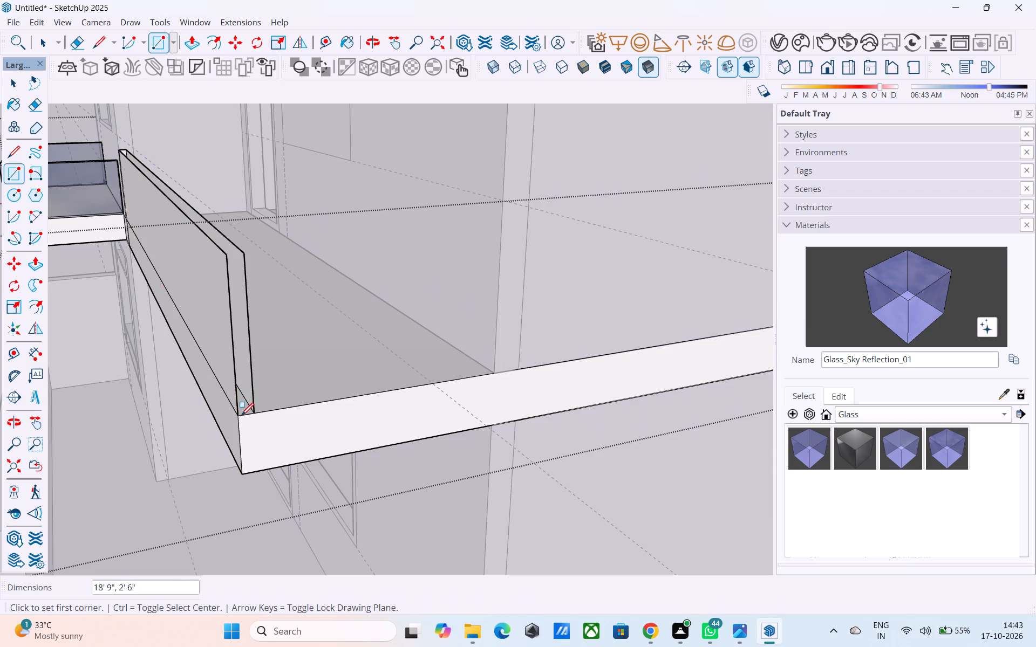
Draw a 4' 6" by 2' 6" vertical rectangle along the slab's far end, from the railing's outer top corner to the house wall.
middle_drag(333, 292, 659, 312)
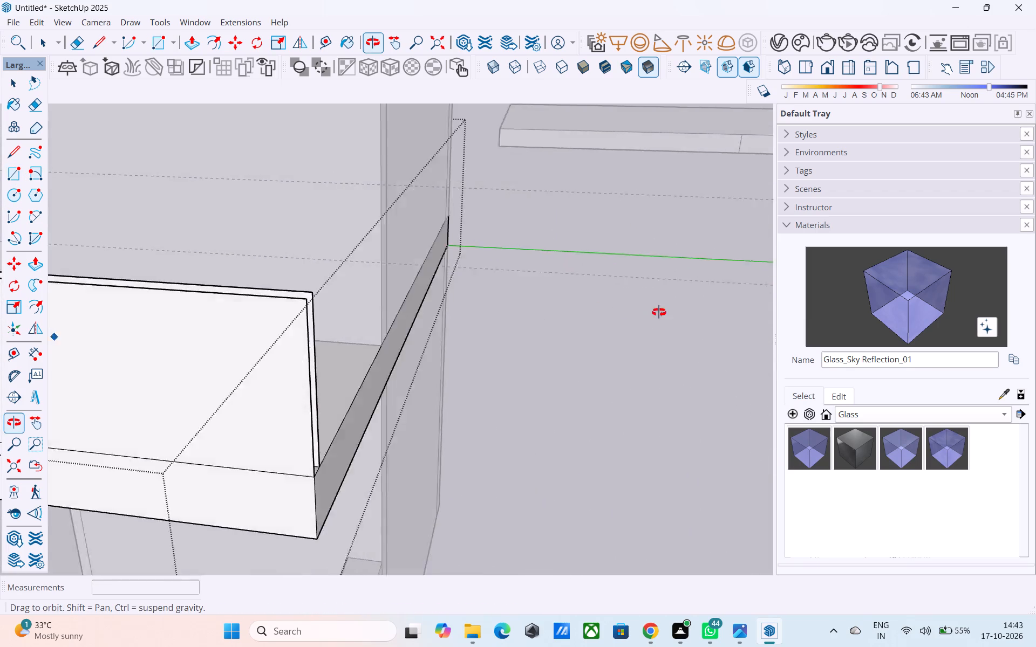
middle_drag(659, 312, 687, 320)
middle_drag(472, 298, 449, 353)
middle_drag(316, 341, 317, 340)
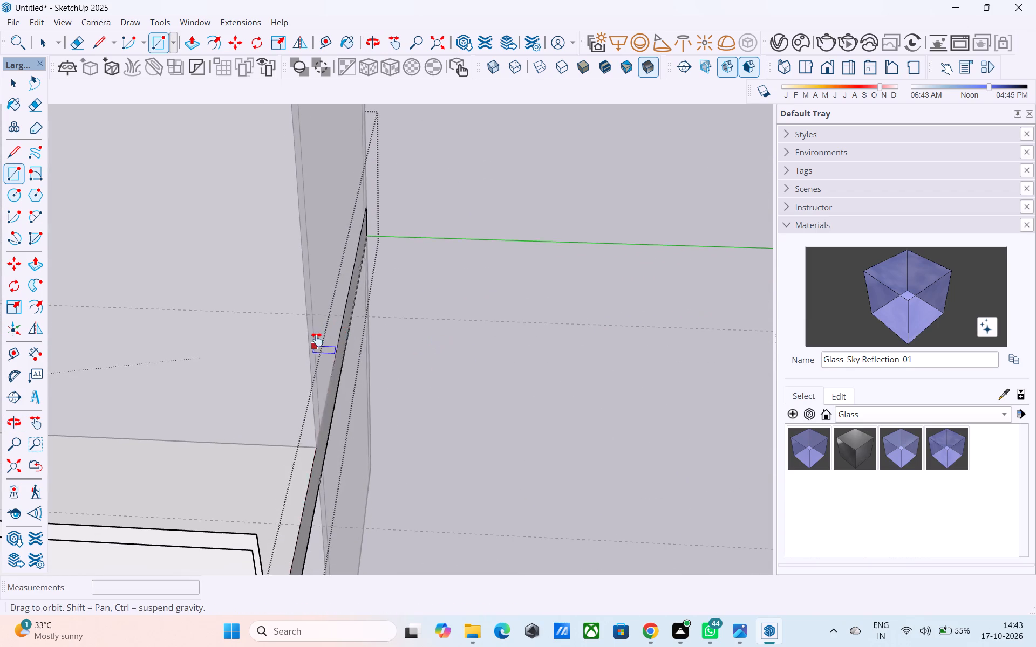
middle_drag(317, 340, 444, 281)
key(space)
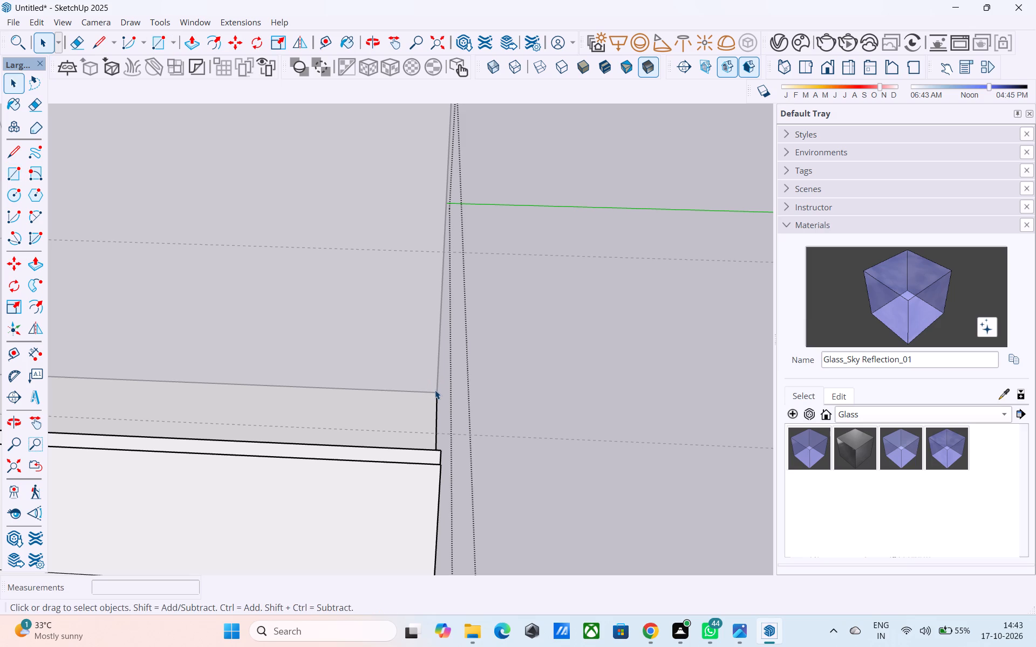
key(l)
middle_drag(431, 387, 383, 351)
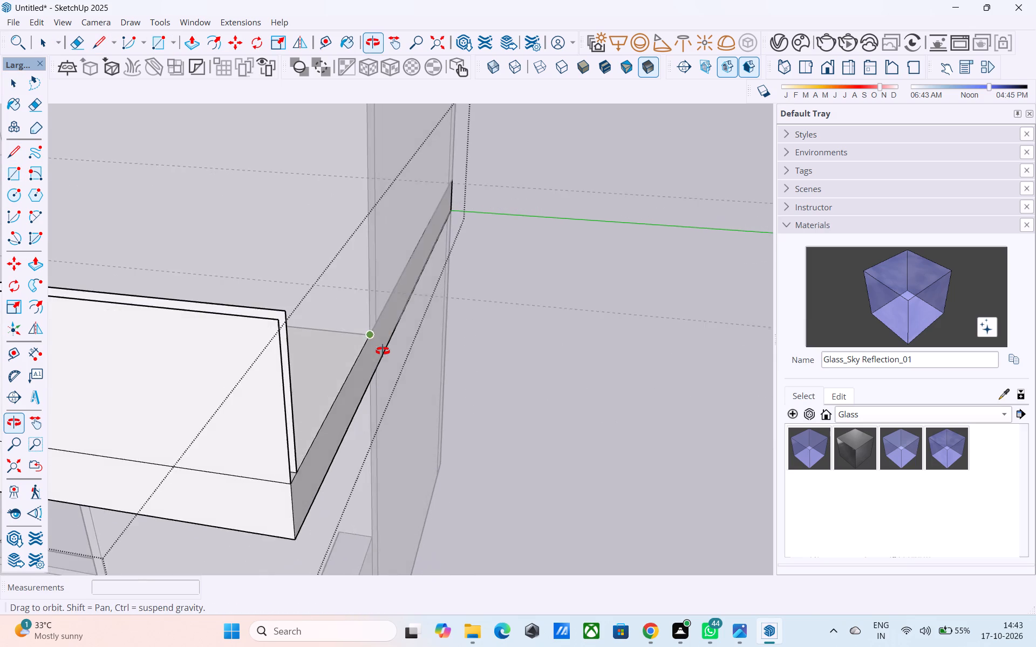
middle_drag(383, 351, 388, 354)
key(r)
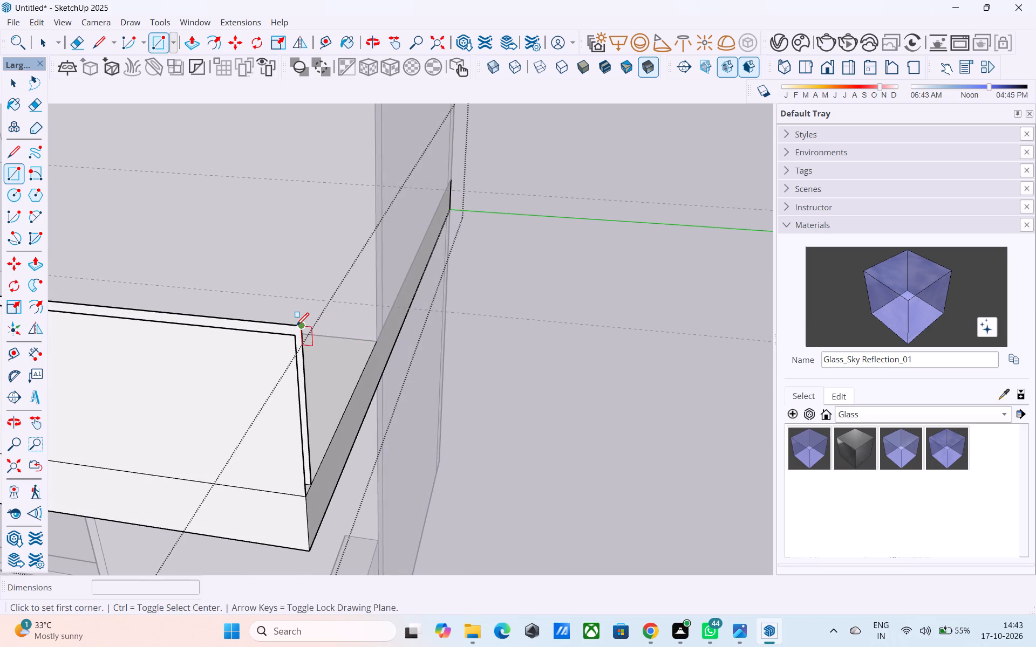
click(292, 332)
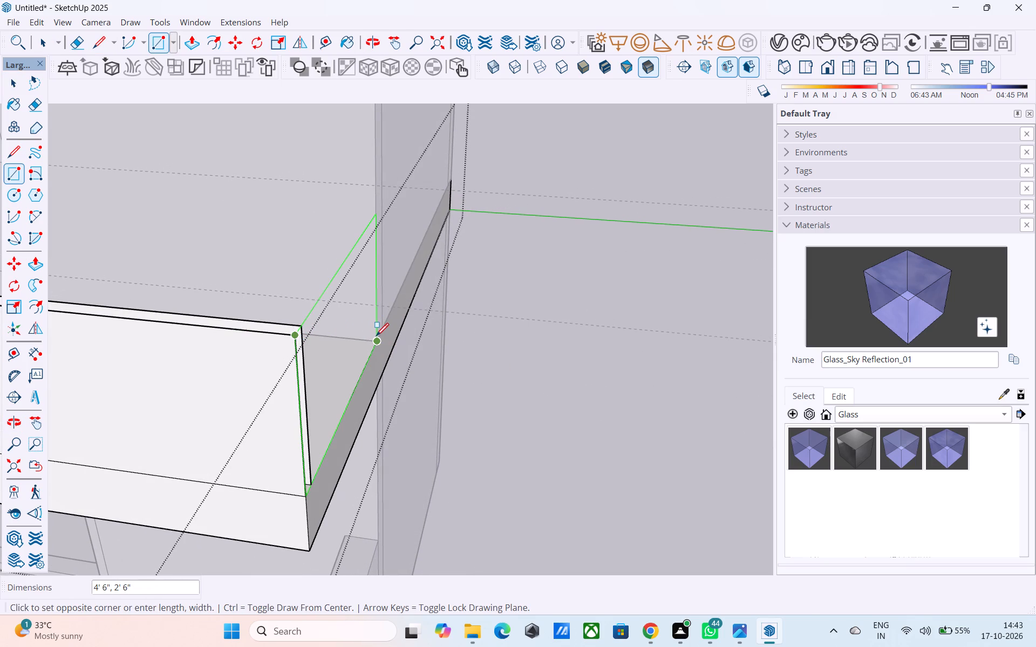
click(376, 337)
Push/Pull the end railing's inner face 3" inward over the slab.
middle_drag(366, 332, 386, 331)
scroll(397, 331, down, 3)
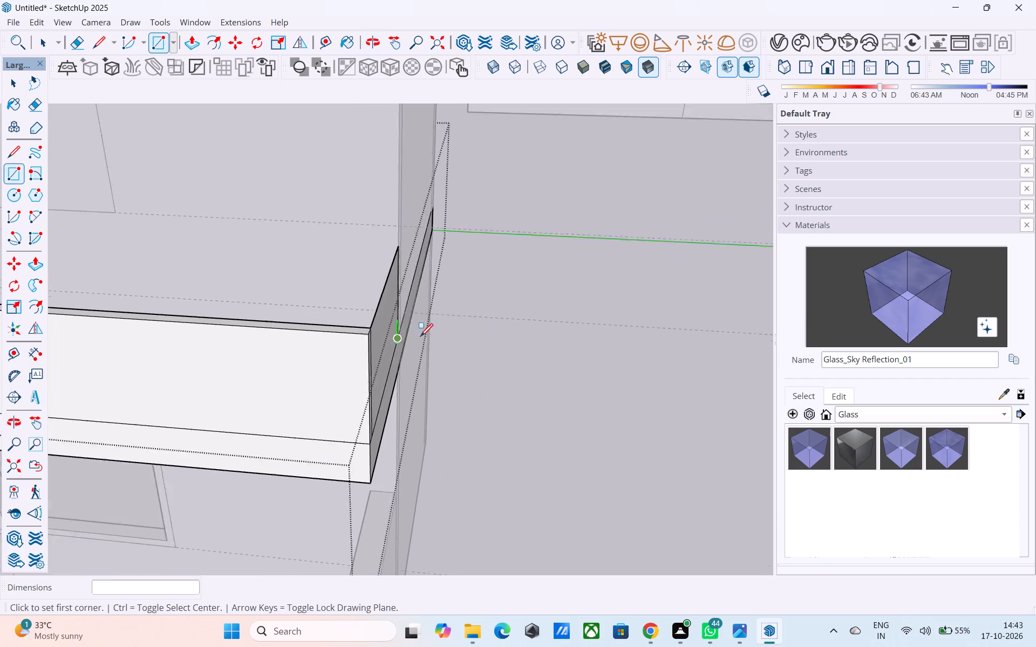
scroll(420, 338, down, 6)
middle_drag(391, 352, 0, 391)
middle_drag(278, 338, 558, 353)
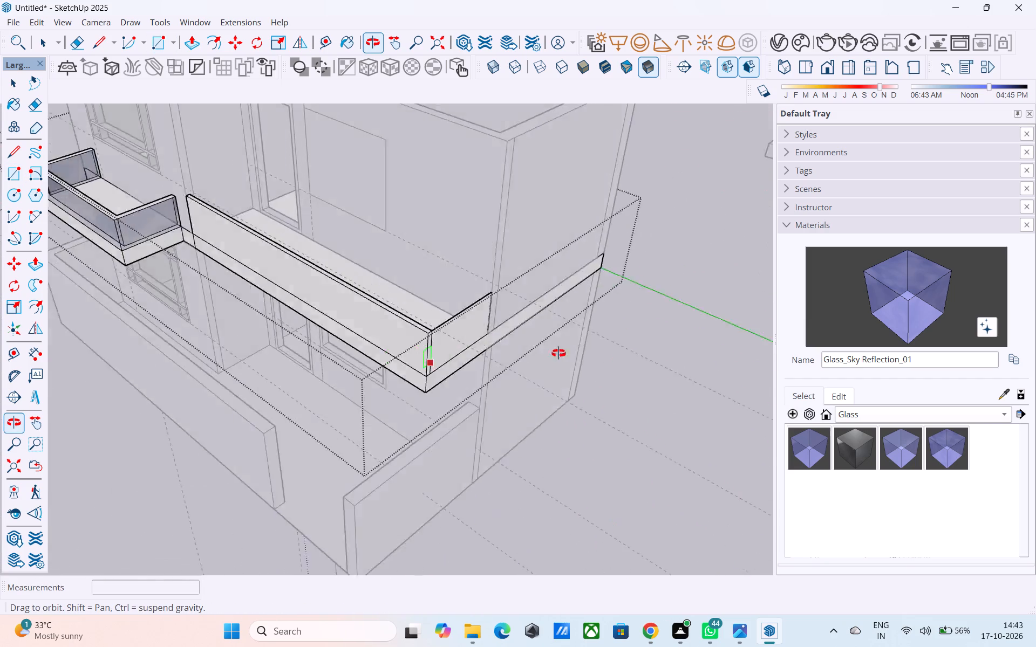
middle_drag(558, 353, 674, 353)
middle_drag(535, 326, 205, 254)
scroll(217, 238, up, 10)
scroll(220, 237, down, 3)
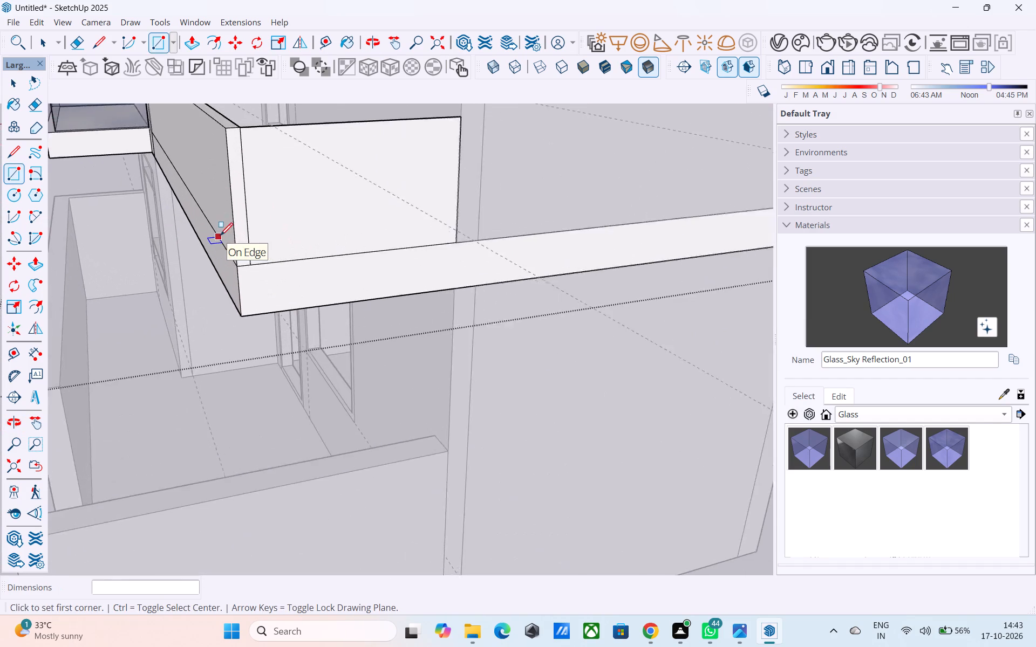
scroll(220, 237, down, 2)
middle_drag(220, 237, 692, 326)
middle_drag(468, 331, 887, 358)
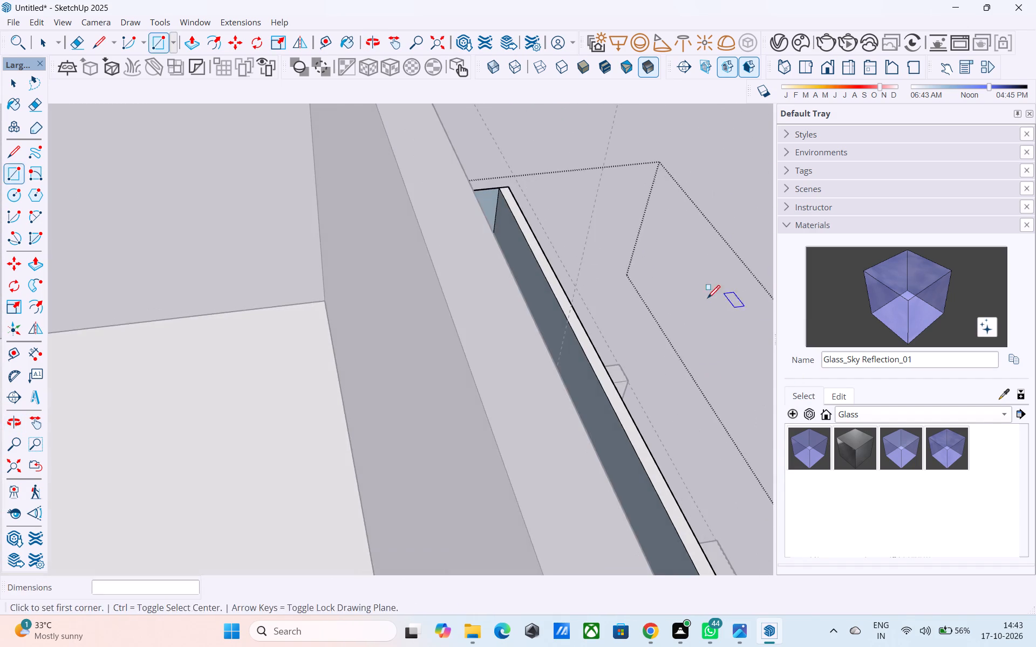
middle_drag(707, 299, 664, 272)
middle_drag(573, 277, 496, 271)
scroll(483, 287, up, 6)
key(space)
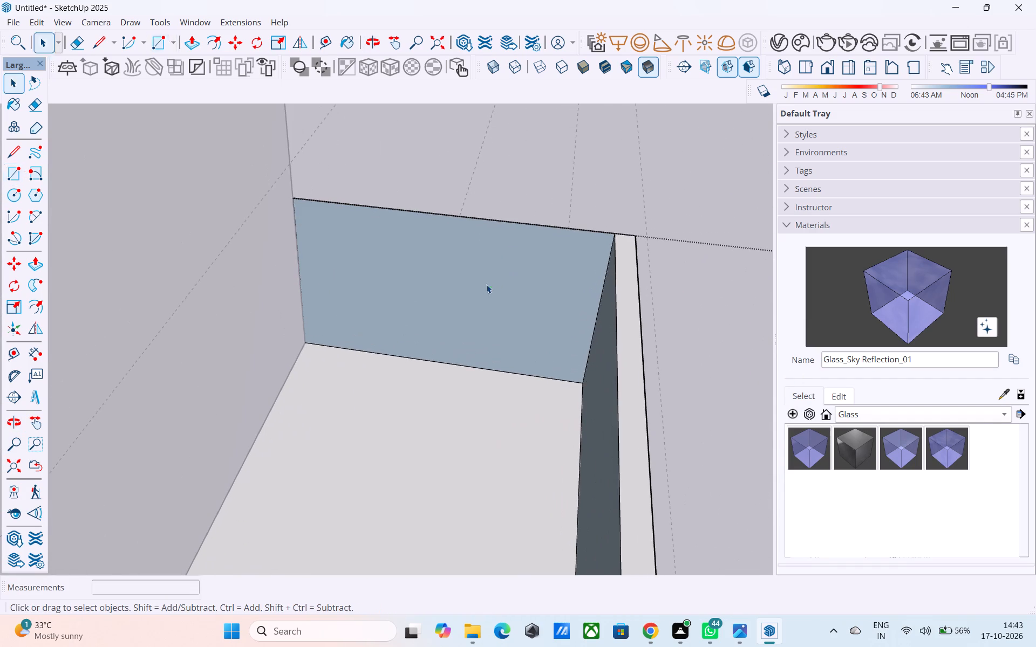
click(487, 282)
key(p)
click(487, 282)
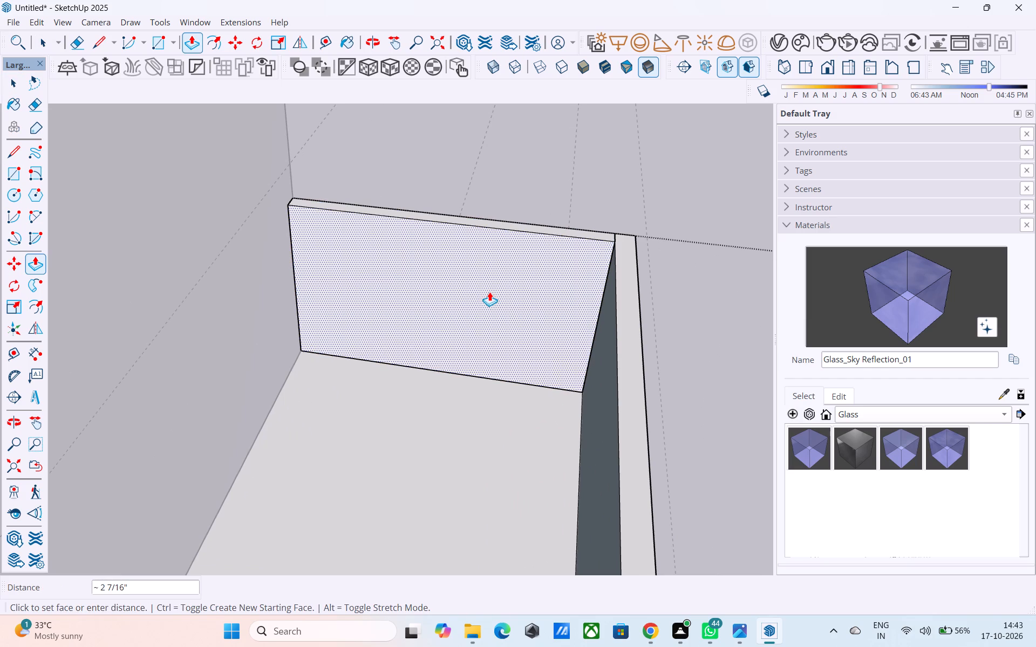
text(3")
key(Return)
key(space)
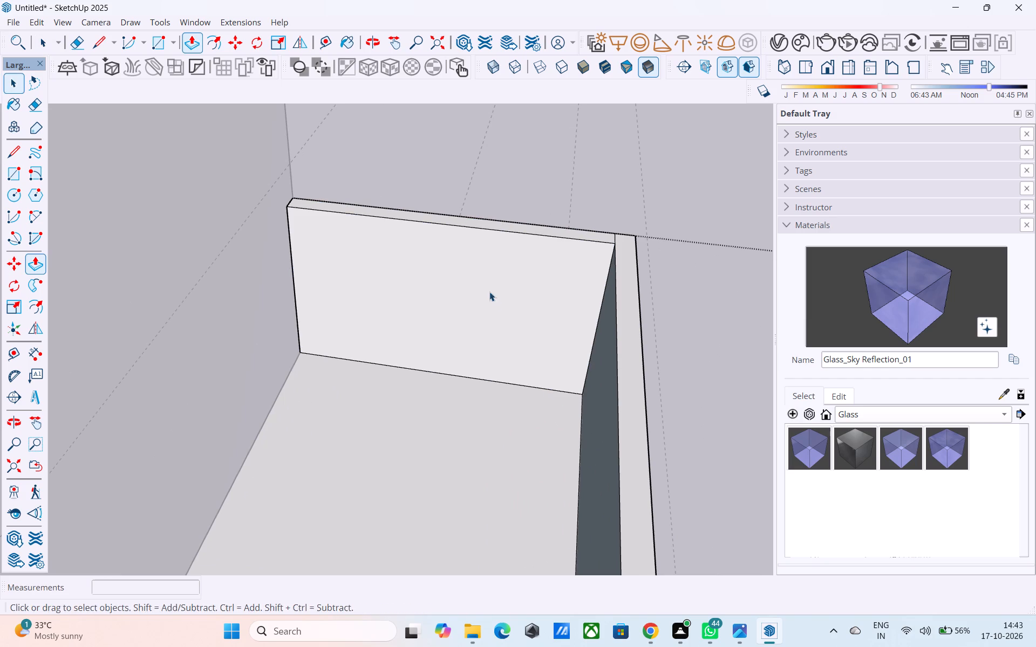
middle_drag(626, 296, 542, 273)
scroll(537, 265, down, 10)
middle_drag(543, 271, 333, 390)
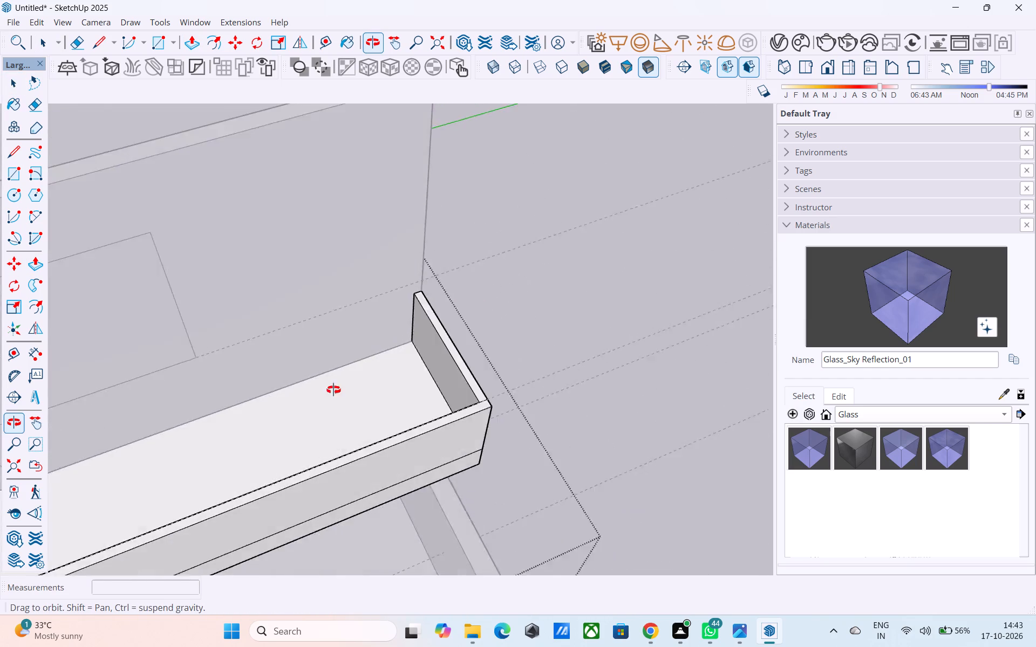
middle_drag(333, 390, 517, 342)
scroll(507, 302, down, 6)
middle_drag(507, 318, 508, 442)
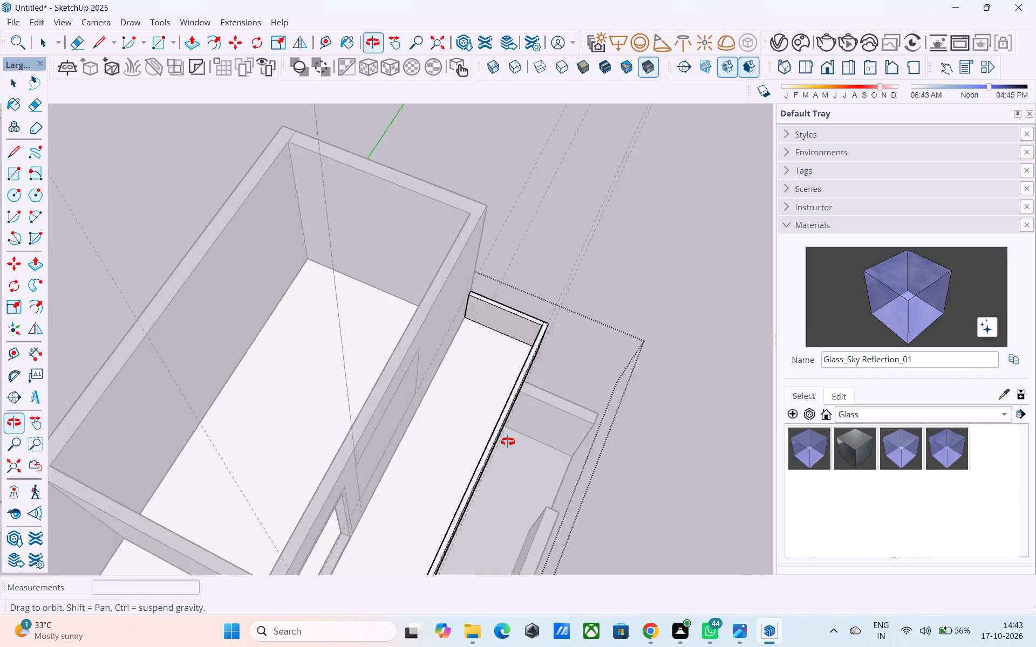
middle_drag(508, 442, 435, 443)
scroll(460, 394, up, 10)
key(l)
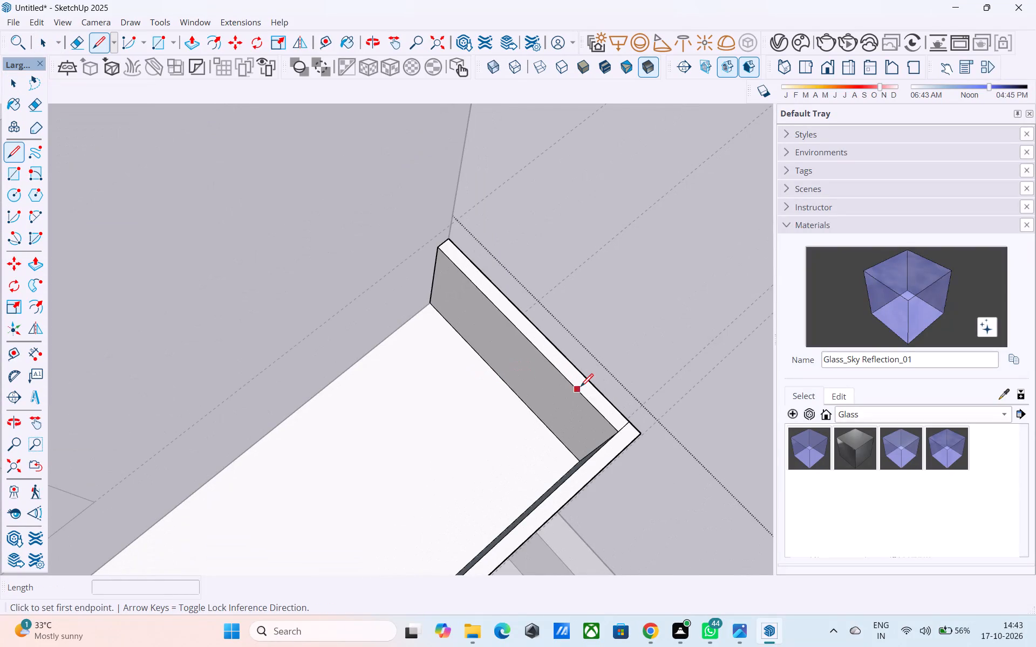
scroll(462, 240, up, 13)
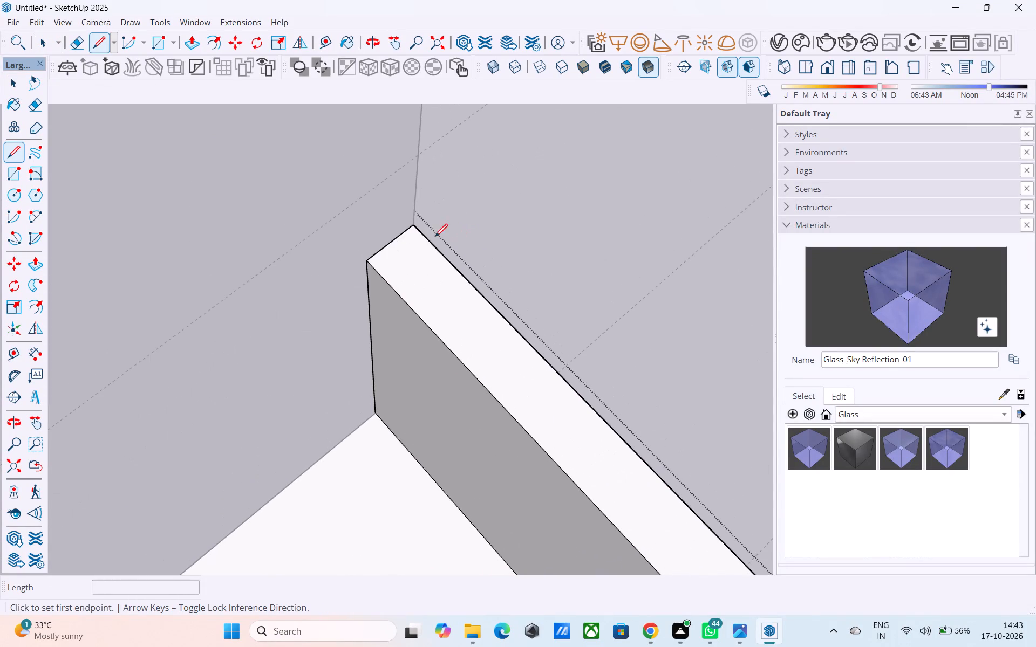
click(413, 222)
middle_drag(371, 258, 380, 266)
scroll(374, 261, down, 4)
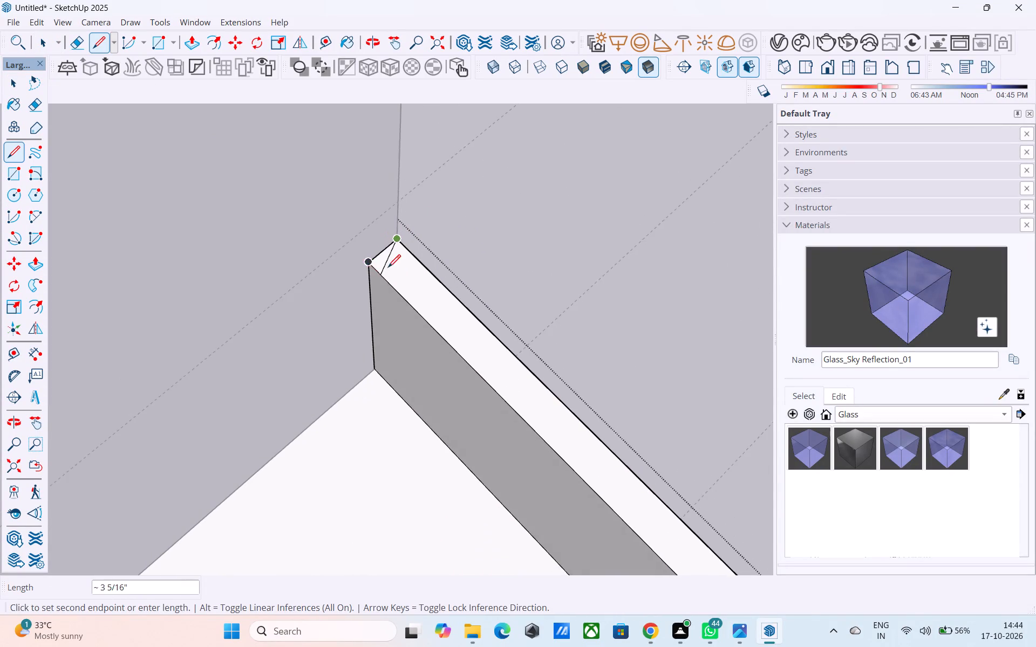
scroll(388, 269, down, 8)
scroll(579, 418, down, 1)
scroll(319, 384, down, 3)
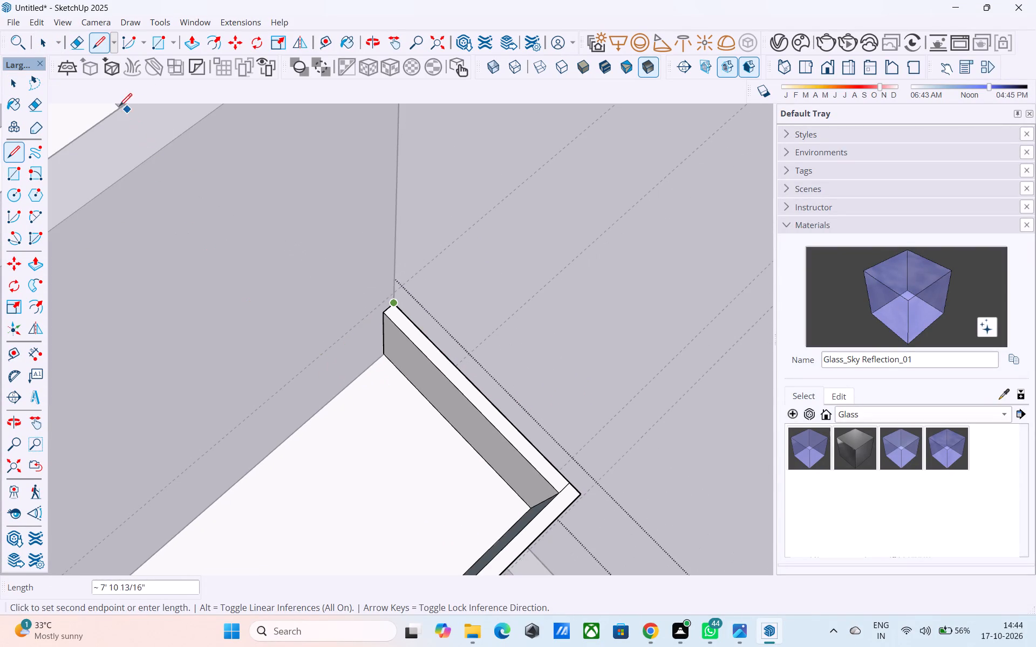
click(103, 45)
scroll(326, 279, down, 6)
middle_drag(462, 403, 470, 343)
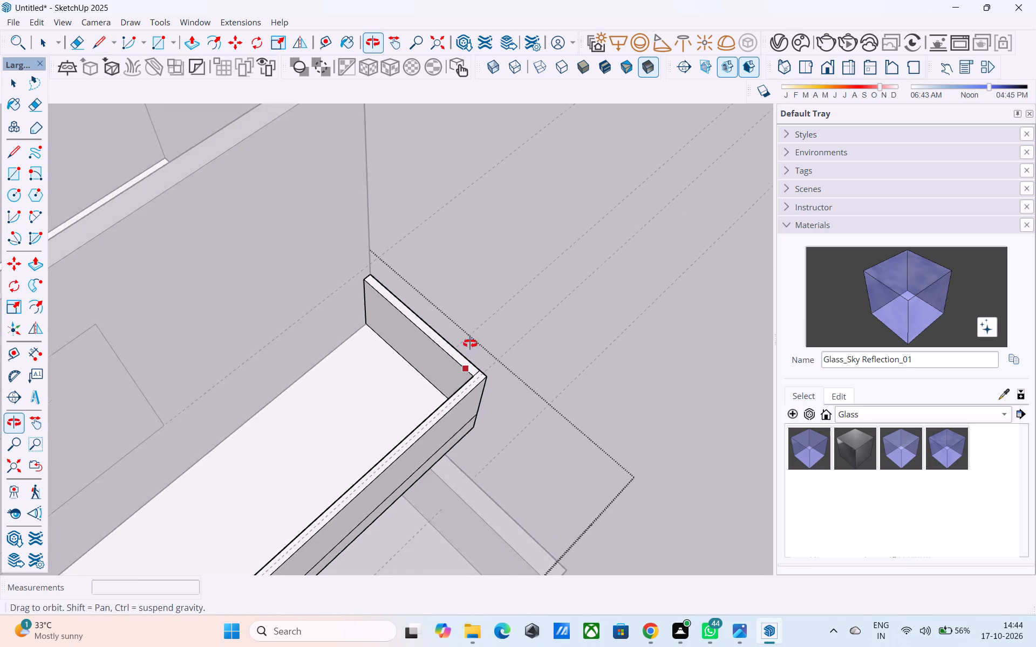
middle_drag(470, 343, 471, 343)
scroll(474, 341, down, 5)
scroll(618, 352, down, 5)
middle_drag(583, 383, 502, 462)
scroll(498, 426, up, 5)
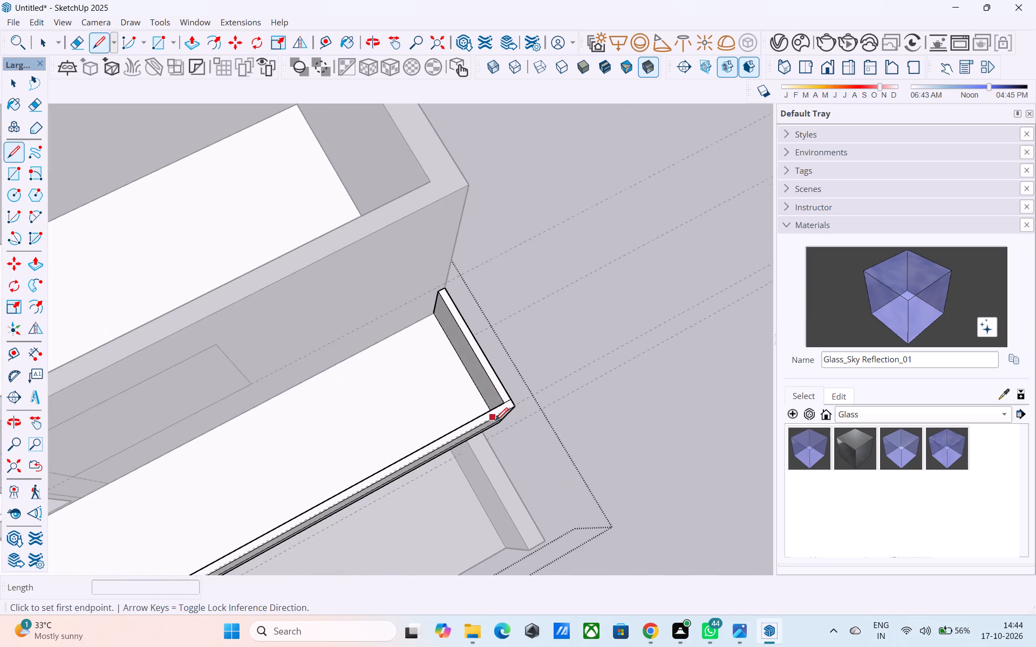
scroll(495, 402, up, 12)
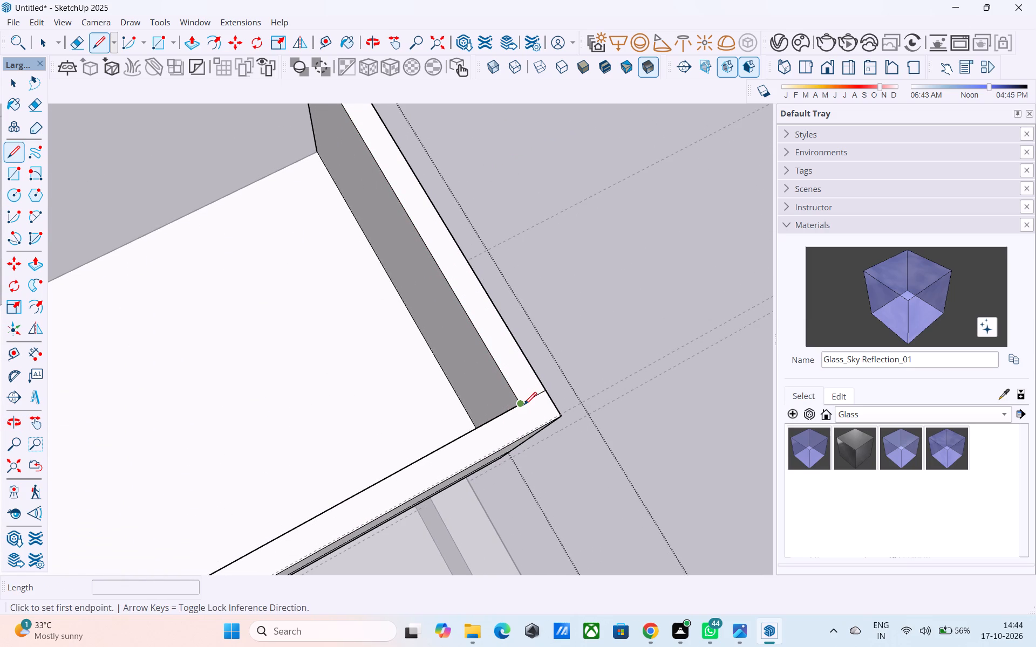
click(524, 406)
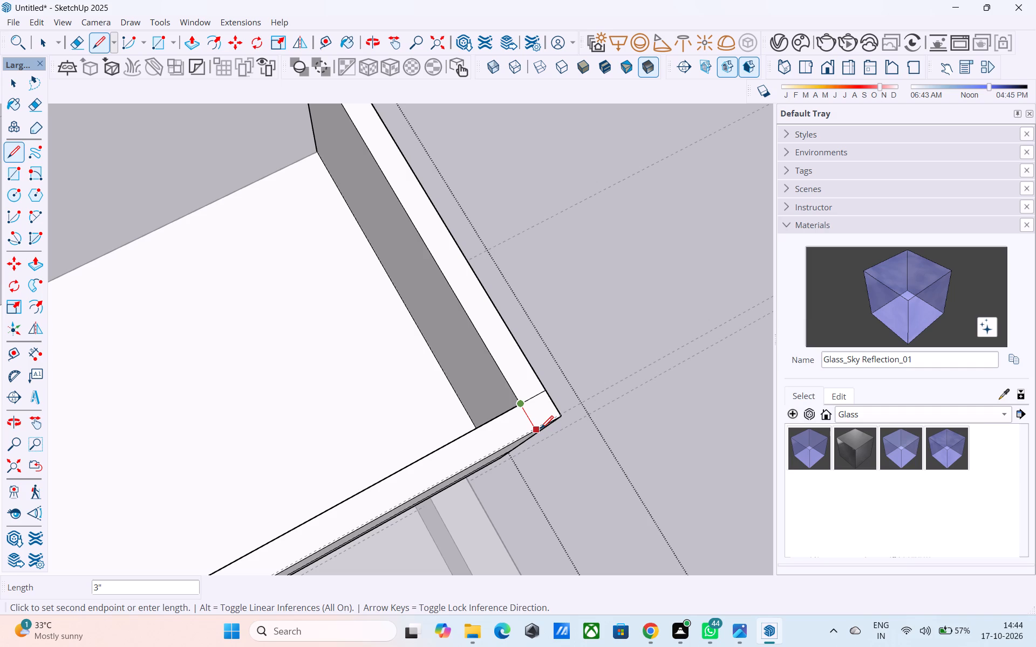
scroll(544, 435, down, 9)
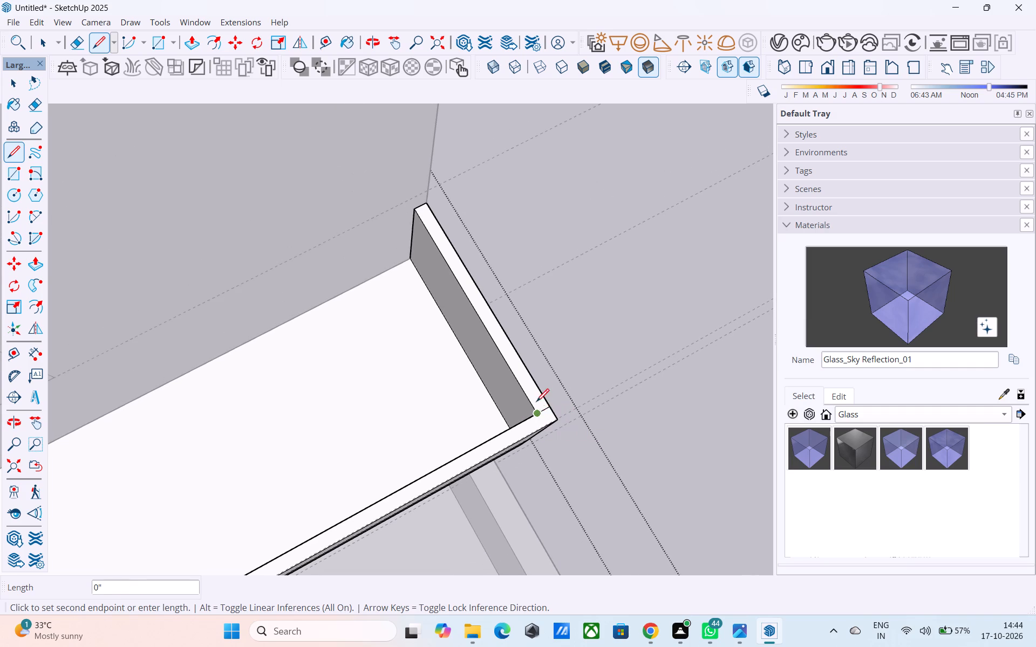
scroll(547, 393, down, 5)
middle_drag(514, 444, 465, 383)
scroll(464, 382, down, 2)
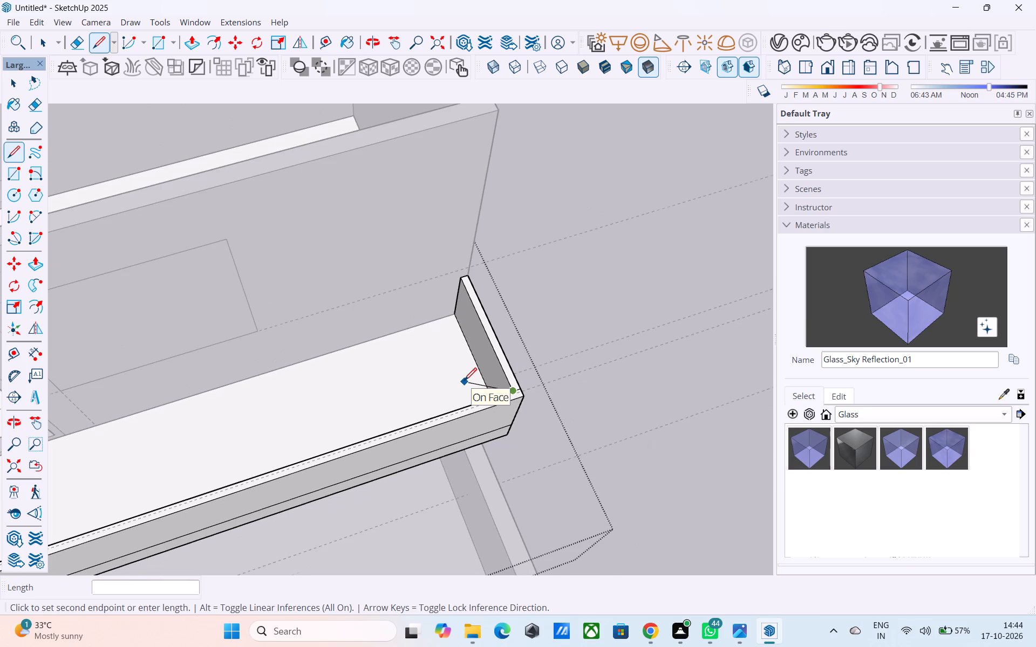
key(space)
Erase the dividing edge on top of the railing where the long front section meets the far end section.
scroll(488, 403, up, 4)
key(e)
scroll(549, 403, up, 7)
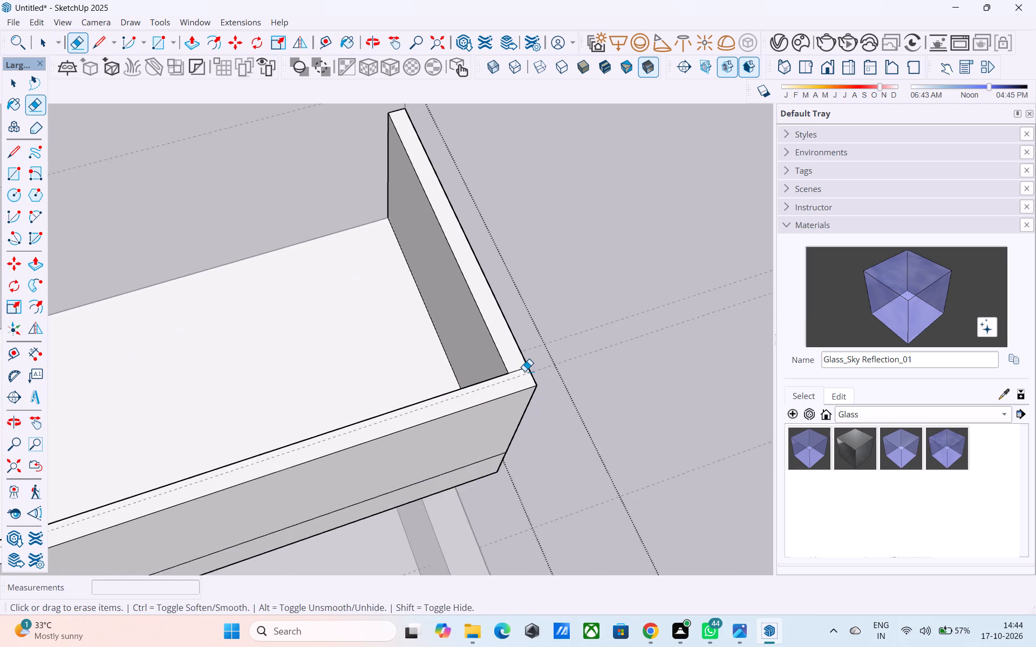
scroll(524, 371, up, 8)
drag(521, 369, 513, 362)
scroll(527, 360, down, 16)
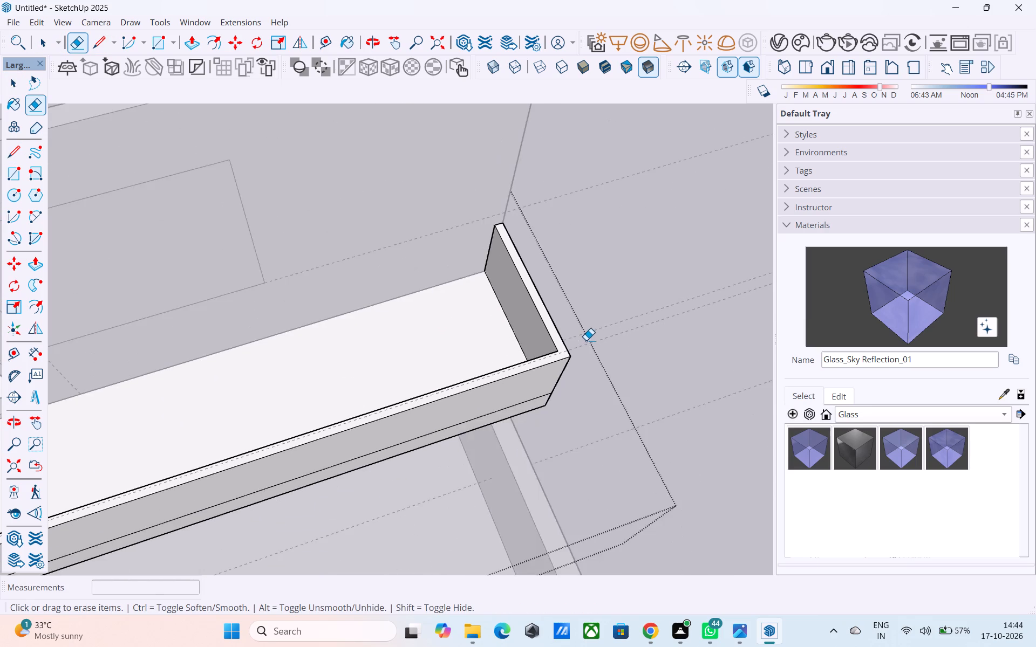
Erase the leftover vertical edge on the long slab's front face below the railing's end nearest the small balcony.
scroll(586, 340, down, 9)
middle_drag(233, 456, 258, 394)
scroll(335, 368, down, 6)
middle_drag(292, 453, 358, 326)
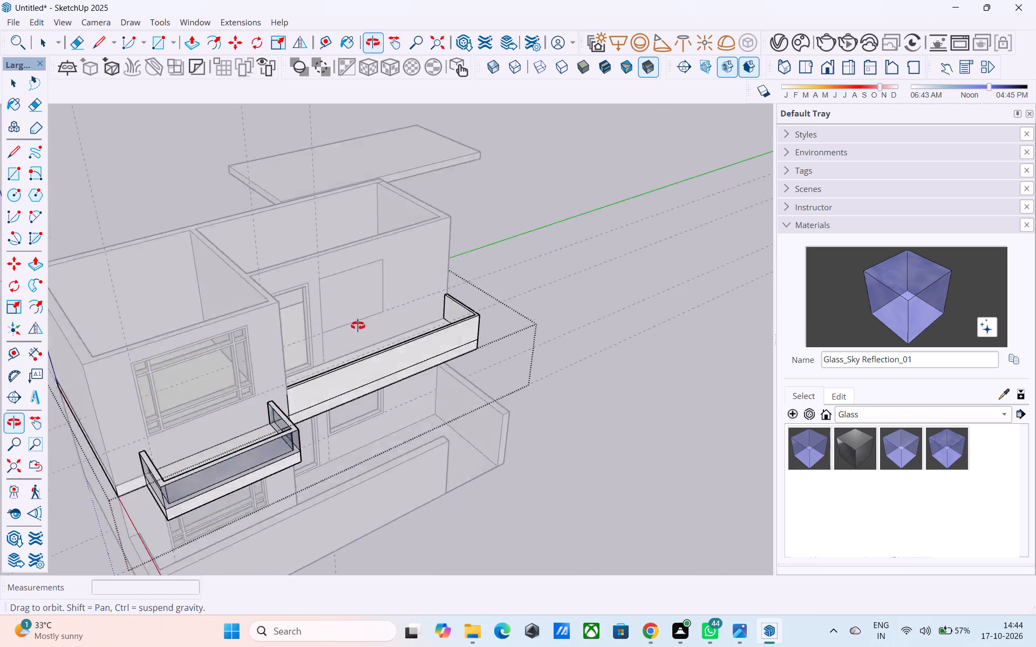
middle_drag(358, 326, 179, 292)
middle_drag(303, 322, 8, 431)
middle_drag(236, 380, 194, 392)
scroll(486, 342, down, 6)
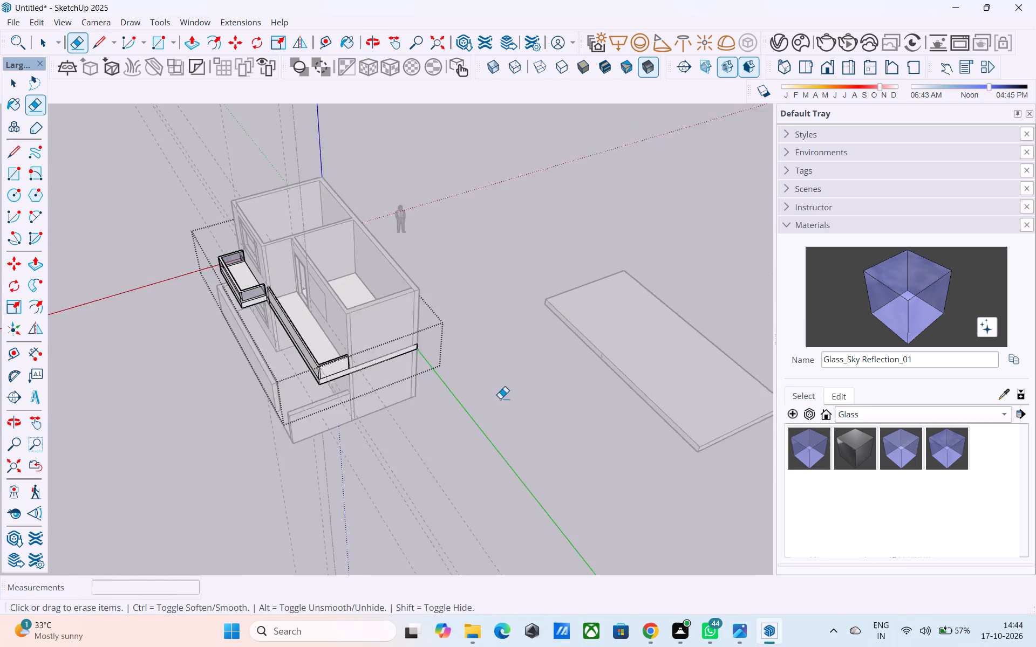
scroll(328, 356, up, 13)
scroll(542, 326, down, 5)
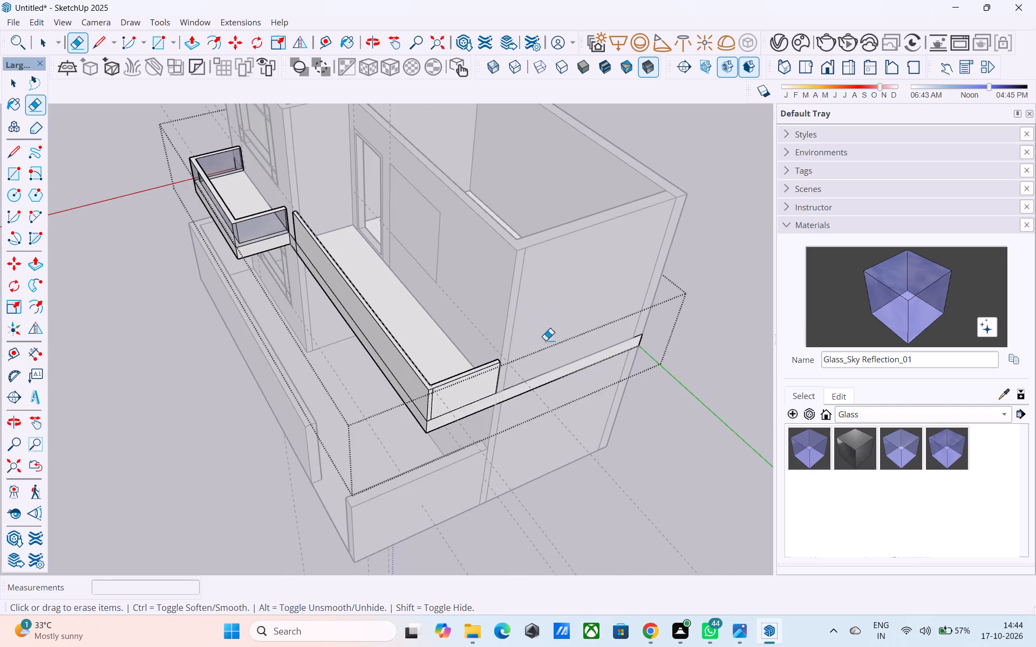
middle_drag(370, 281, 602, 159)
scroll(337, 278, up, 7)
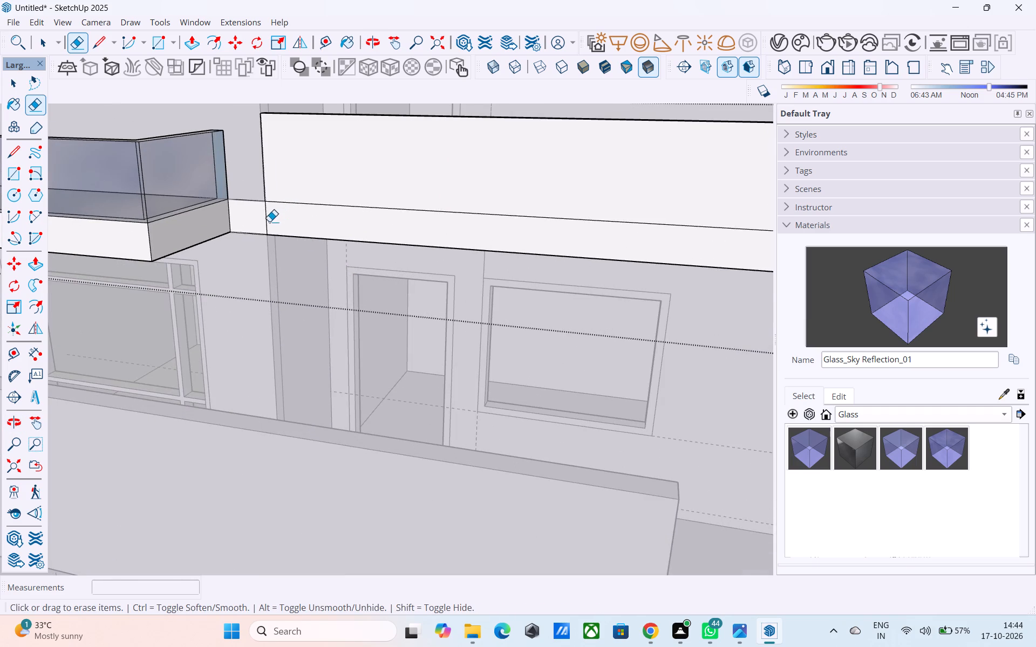
drag(269, 222, 258, 216)
Paint the inner and outer faces of the long front railing with Glass_Sky Reflection_01.
scroll(274, 230, down, 9)
middle_drag(492, 276, 425, 263)
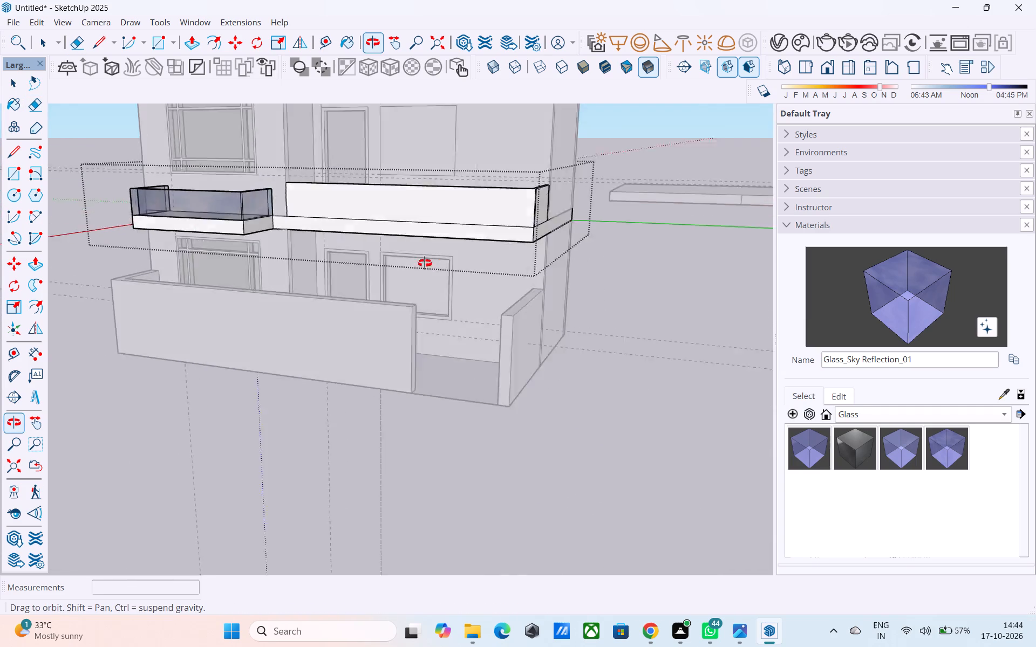
middle_drag(425, 263, 281, 369)
scroll(664, 238, down, 5)
middle_drag(555, 275, 380, 333)
scroll(286, 308, up, 6)
middle_drag(372, 320, 342, 298)
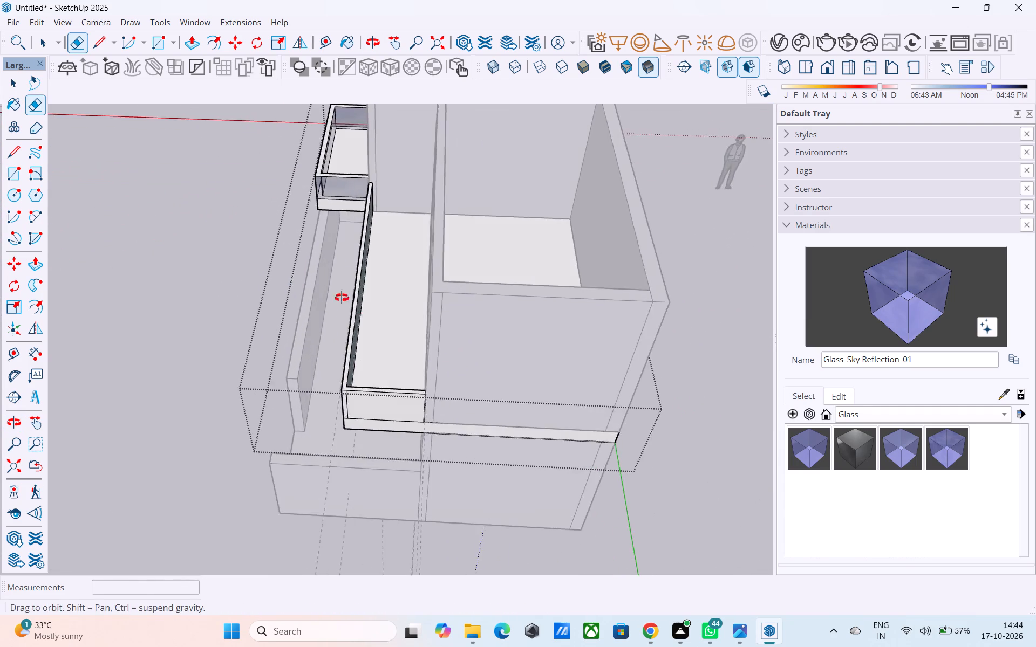
middle_drag(342, 298, 301, 239)
click(900, 281)
scroll(376, 267, up, 9)
click(314, 264)
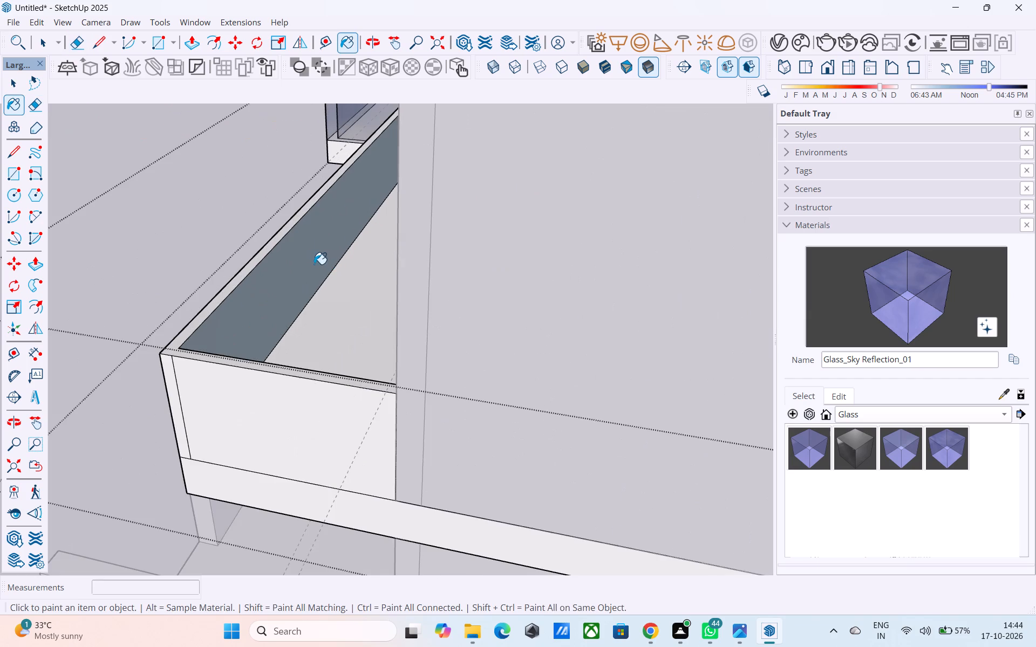
middle_drag(314, 264, 531, 244)
click(481, 260)
Paint the outer and inner faces of the end railing with Glass_Sky Reflection_01.
scroll(507, 271, down, 3)
middle_drag(406, 293, 502, 273)
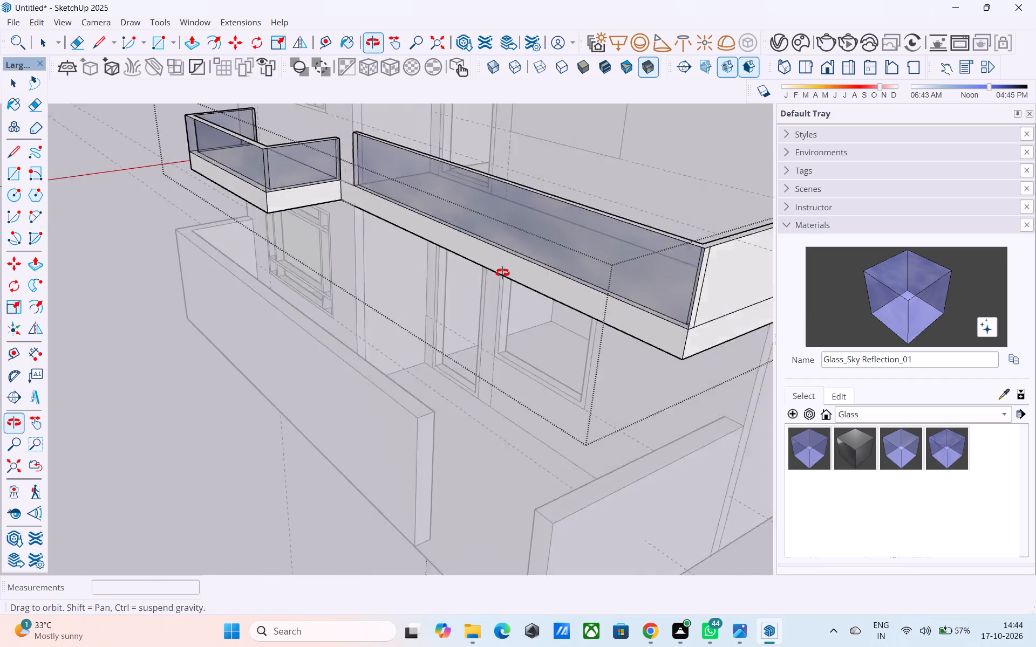
middle_drag(502, 273, 515, 270)
scroll(273, 271, down, 6)
scroll(572, 254, up, 13)
click(462, 246)
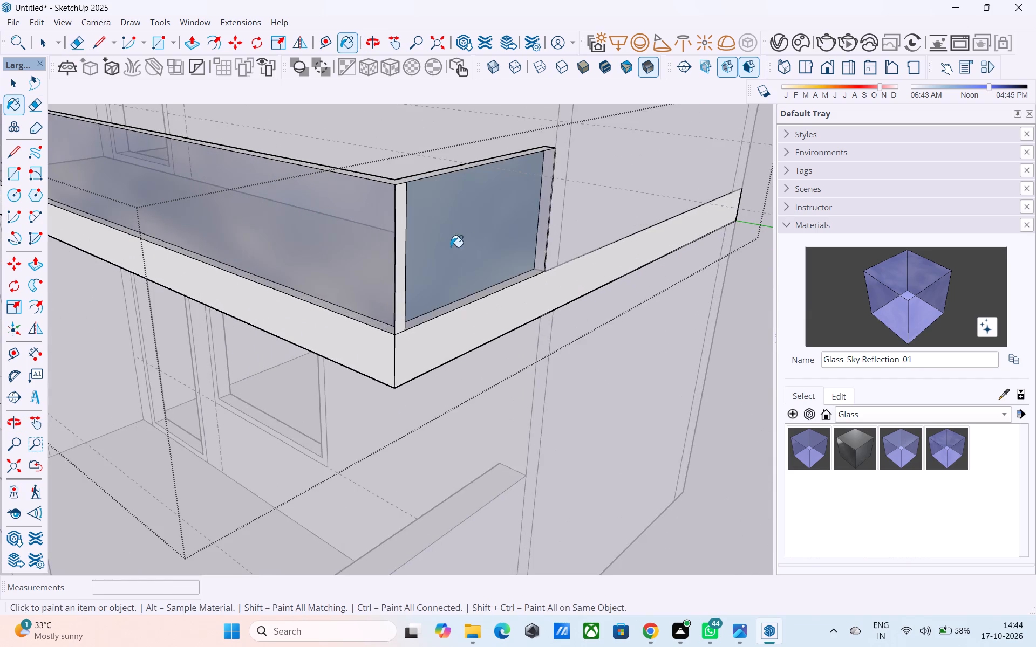
middle_drag(451, 247, 755, 337)
scroll(472, 204, up, 5)
click(478, 178)
Paint the narrow strip at the end railing's outer corner with Glass_Sky Reflection_01 and erase the vertical edge beside it.
scroll(493, 195, down, 6)
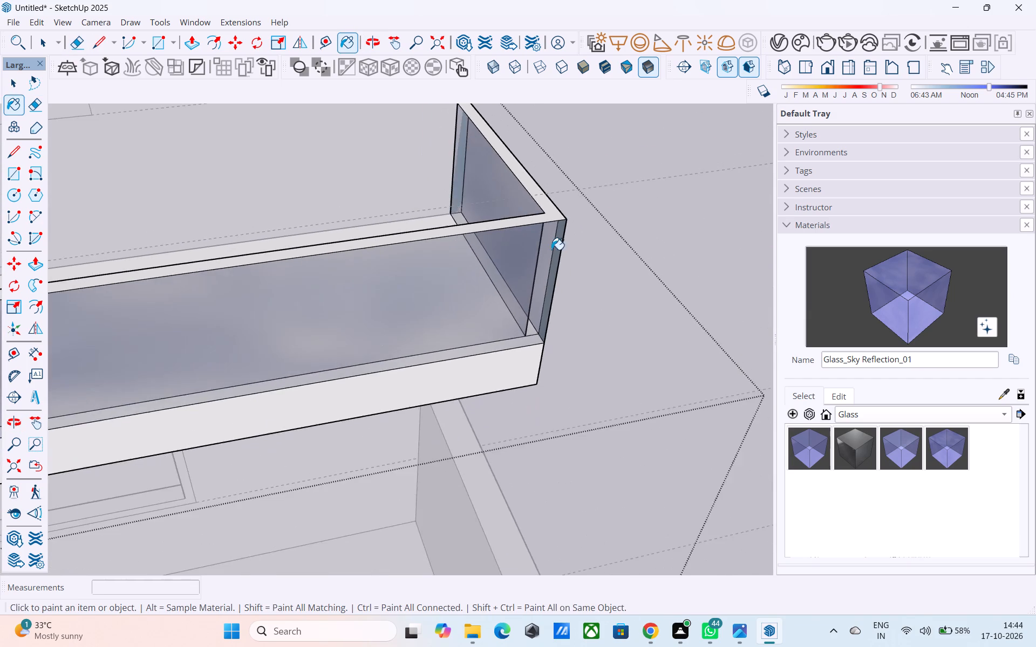
scroll(556, 256, up, 9)
middle_drag(533, 261, 463, 156)
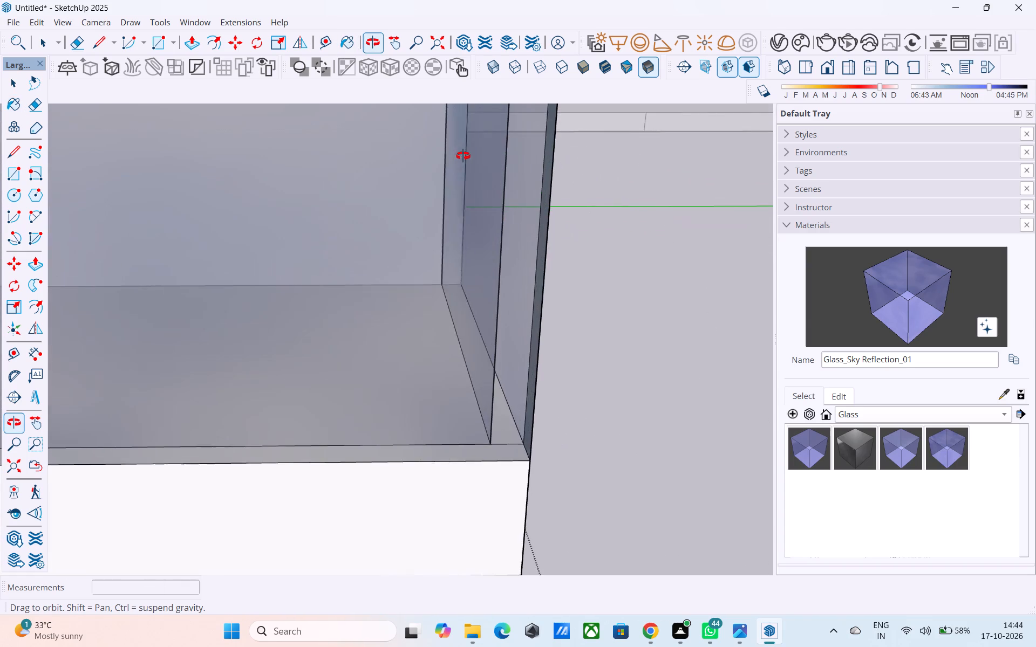
middle_drag(463, 156, 237, 257)
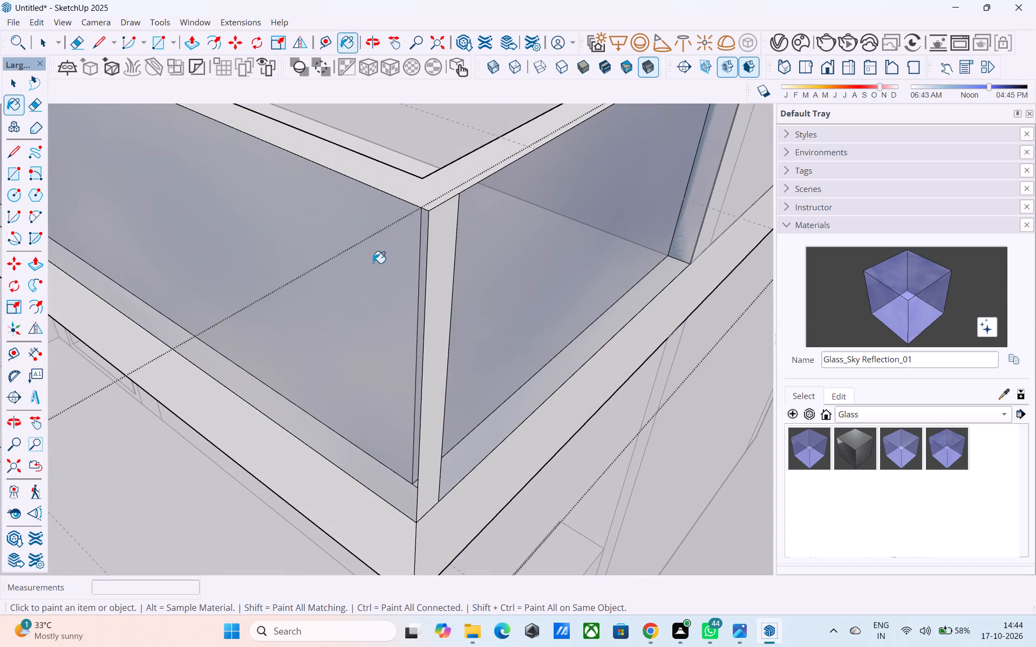
click(441, 249)
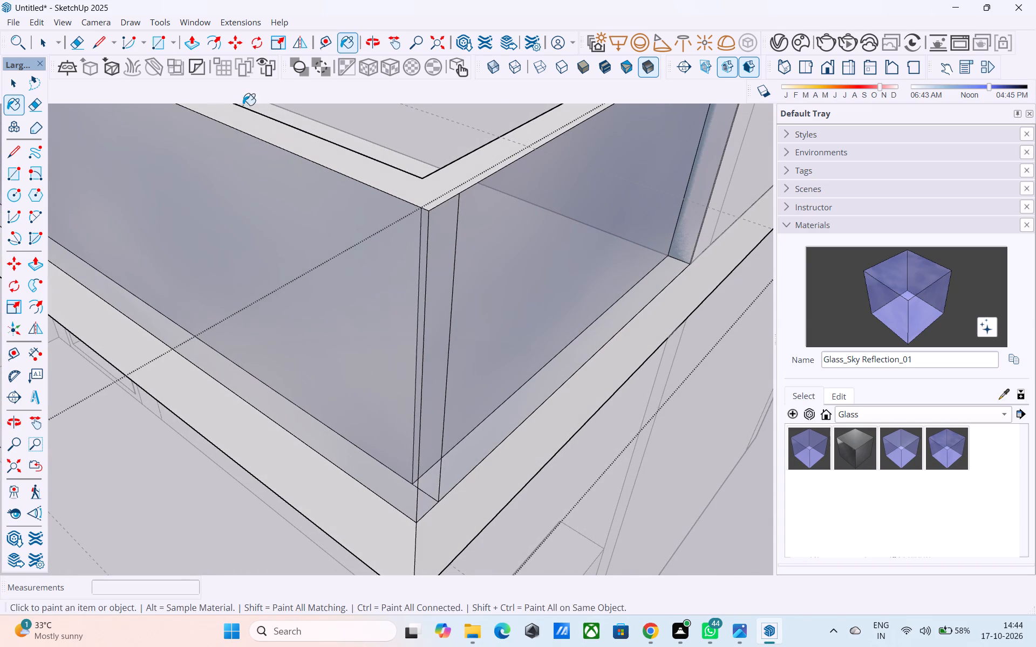
click(71, 41)
drag(454, 301, 449, 298)
Examine the glass railings on both balconies from all sides of the house.
scroll(498, 304, down, 12)
scroll(553, 307, down, 9)
middle_drag(412, 290, 172, 275)
middle_drag(360, 201, 108, 116)
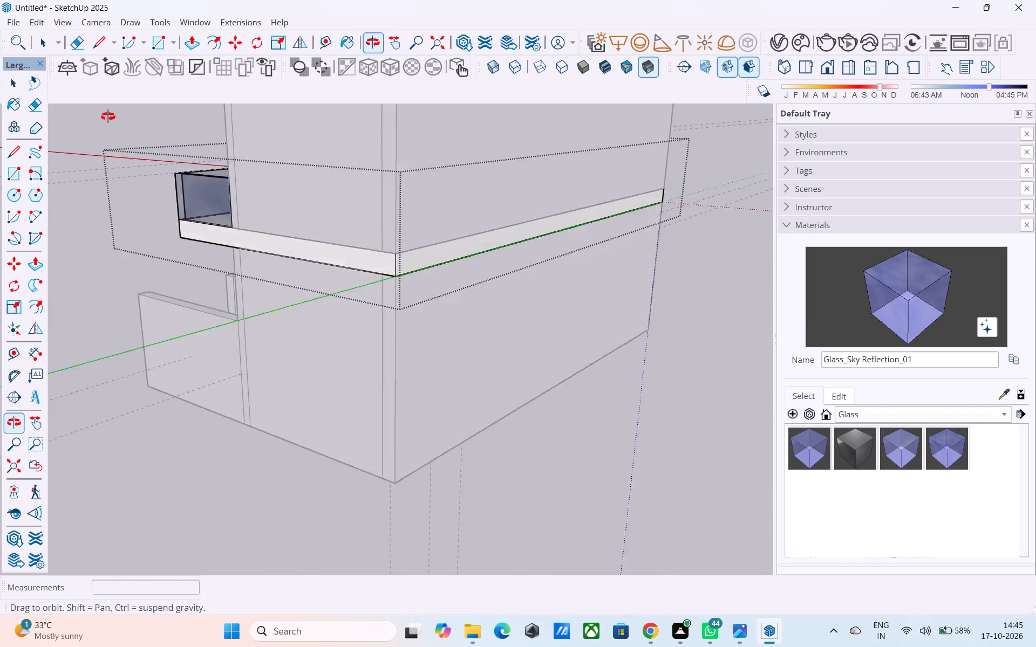
middle_drag(108, 116, 467, 134)
scroll(270, 190, down, 5)
middle_drag(272, 190, 575, 224)
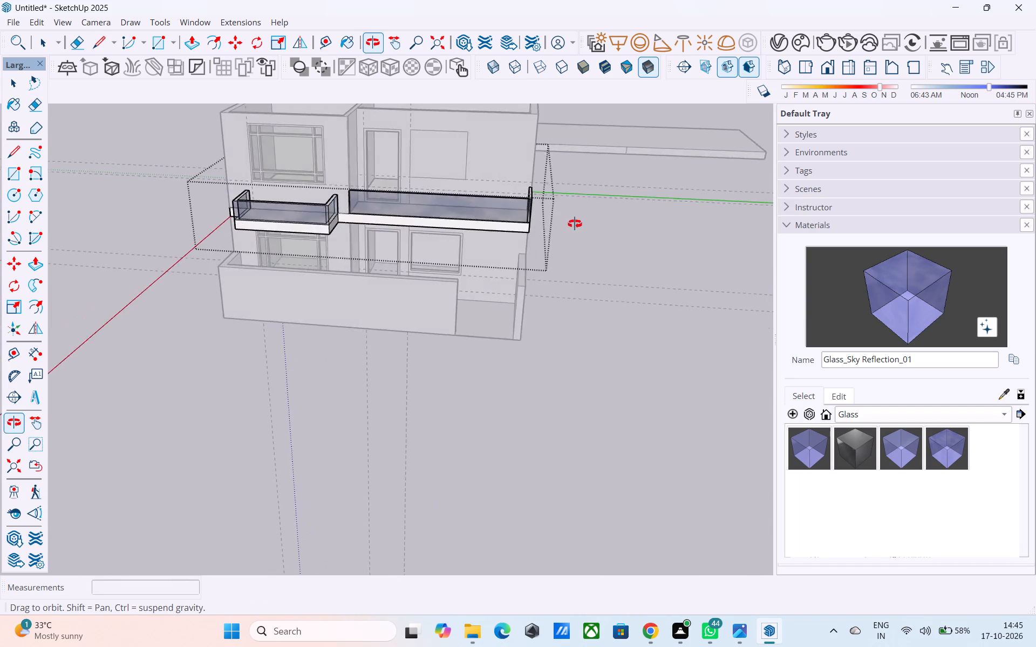
middle_drag(575, 224, 607, 219)
scroll(432, 250, up, 5)
middle_drag(335, 245, 447, 233)
scroll(447, 233, down, 2)
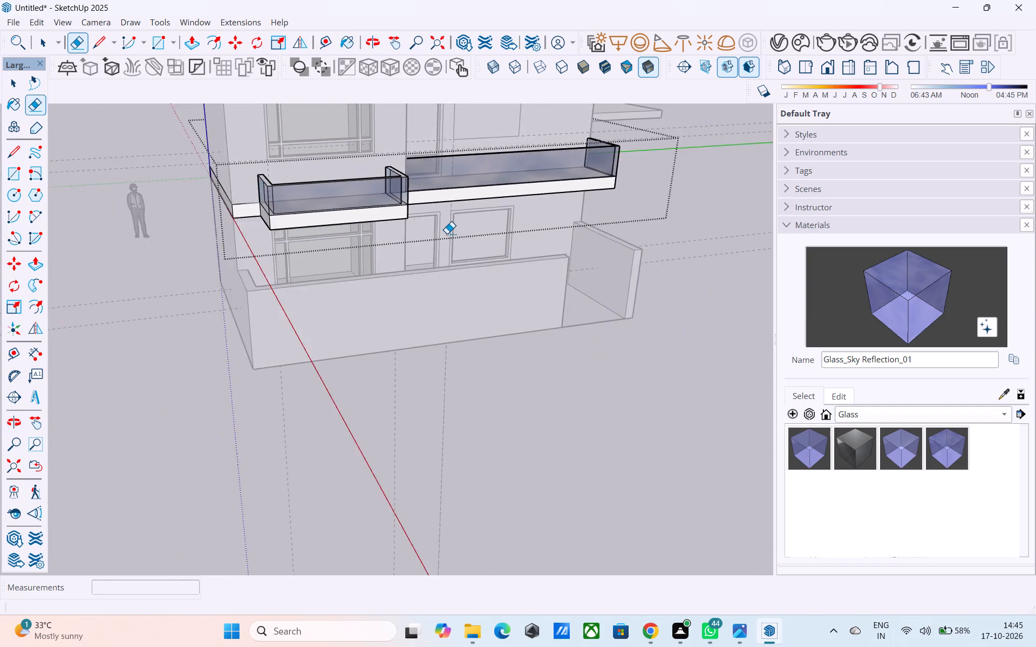
scroll(447, 233, down, 2)
scroll(374, 312, down, 4)
middle_drag(491, 240, 372, 326)
scroll(304, 295, up, 2)
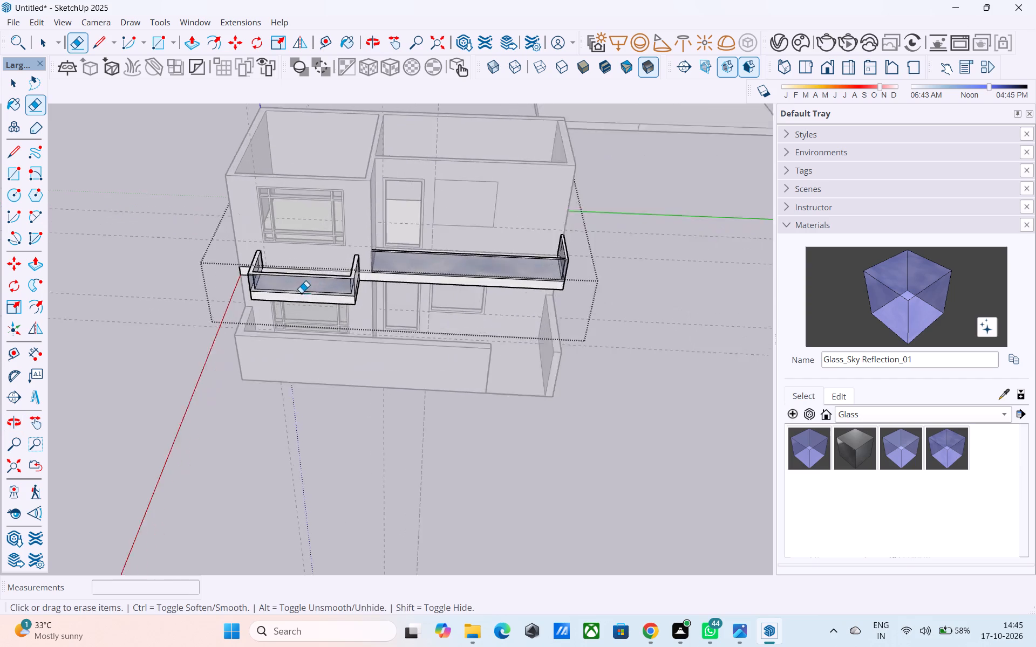
scroll(301, 293, up, 7)
middle_drag(235, 258, 481, 191)
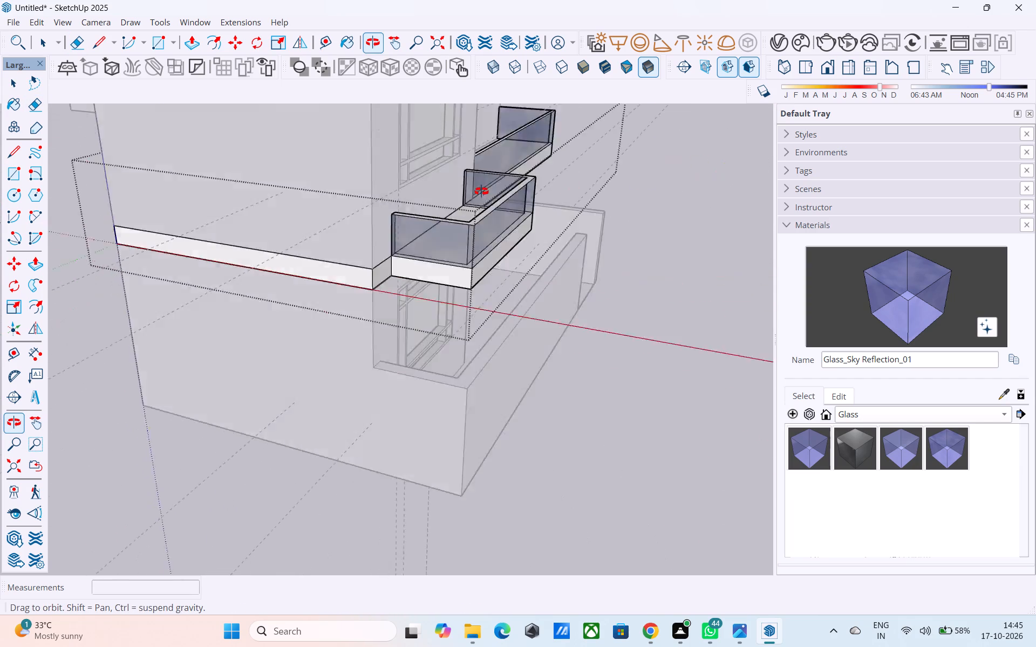
middle_drag(481, 191, 318, 199)
scroll(318, 200, up, 1)
scroll(316, 199, down, 10)
middle_drag(352, 230, 392, 303)
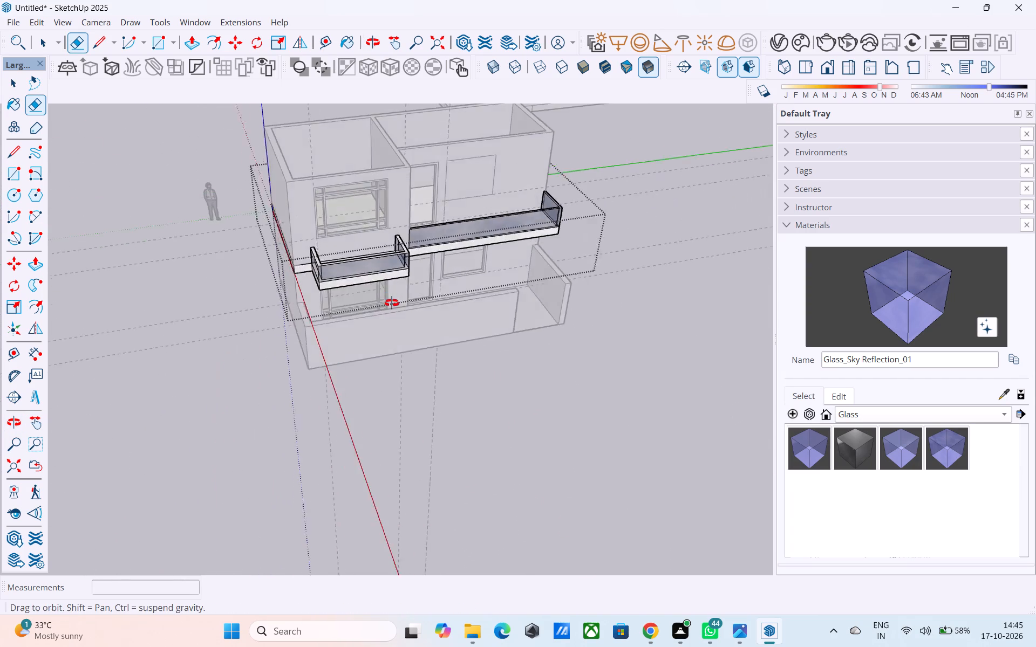
middle_drag(392, 303, 441, 319)
Leave the slab and railing group and erase the vertical guide line inside the upper-floor group.
key(space)
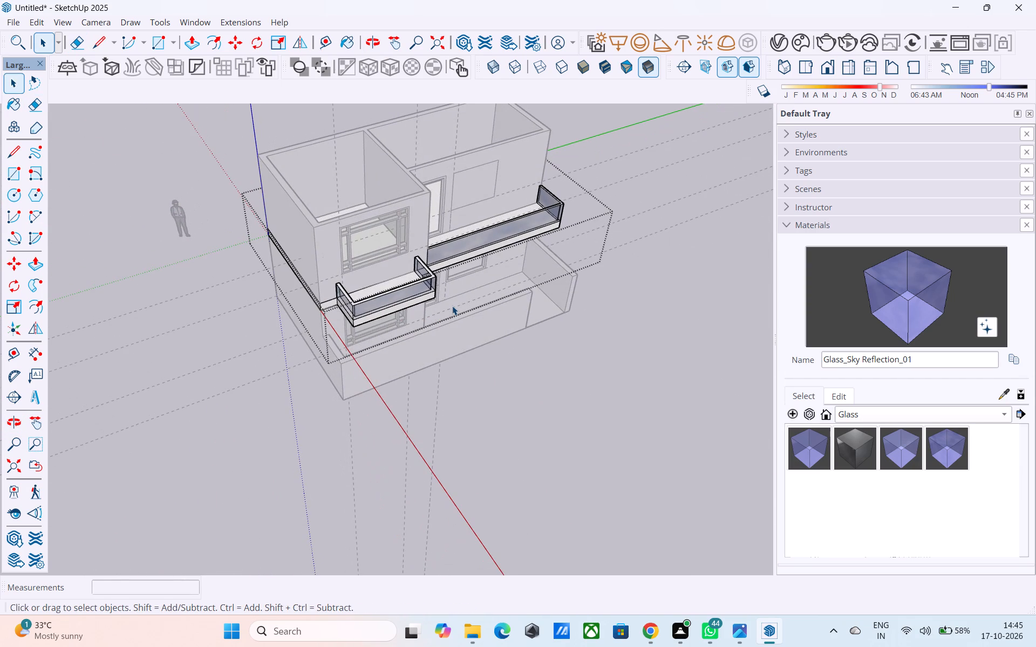
scroll(439, 260, down, 7)
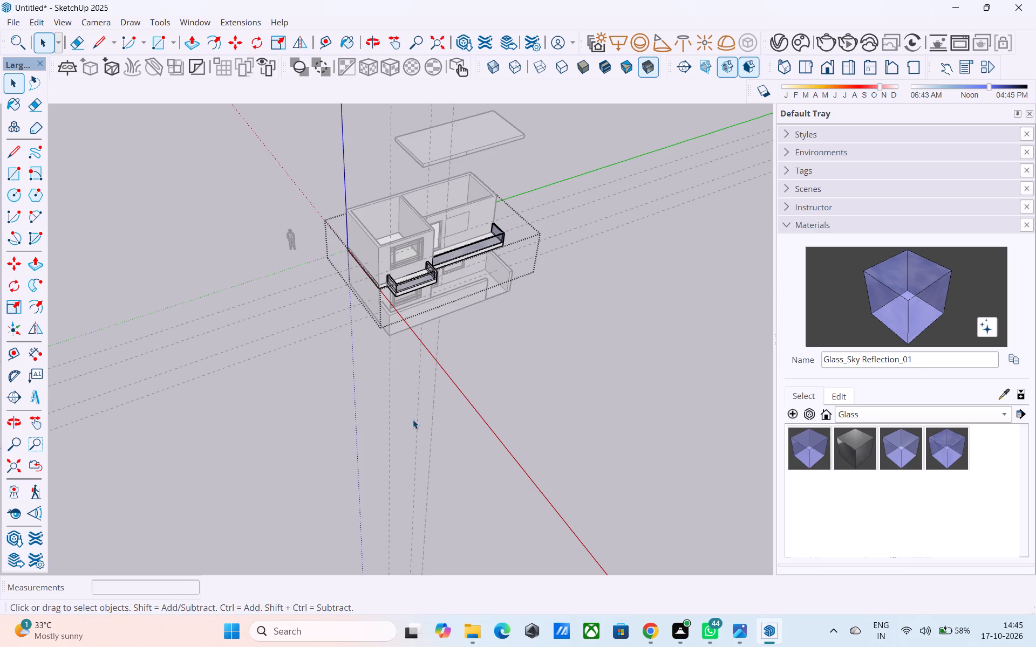
middle_drag(413, 419, 306, 361)
scroll(547, 223, up, 4)
click(552, 222)
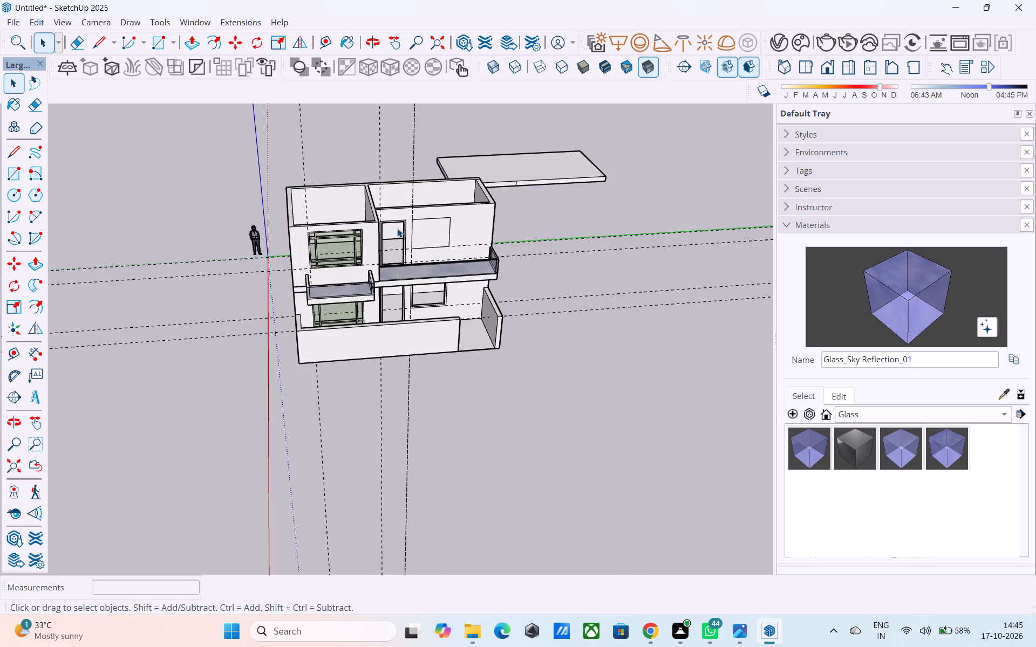
double_click(397, 228)
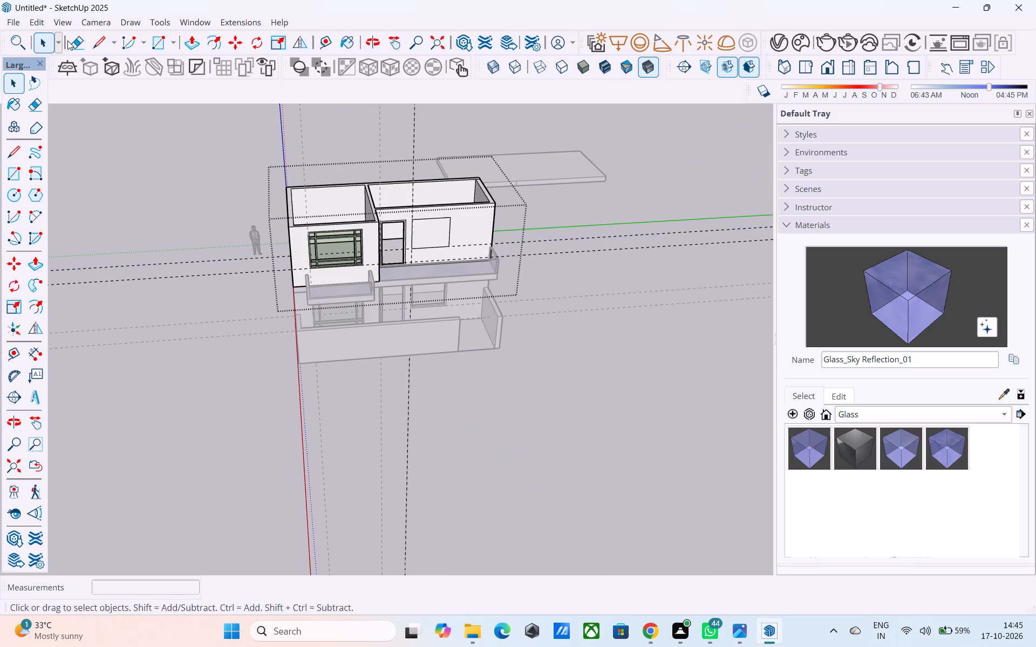
click(67, 40)
drag(398, 134, 467, 126)
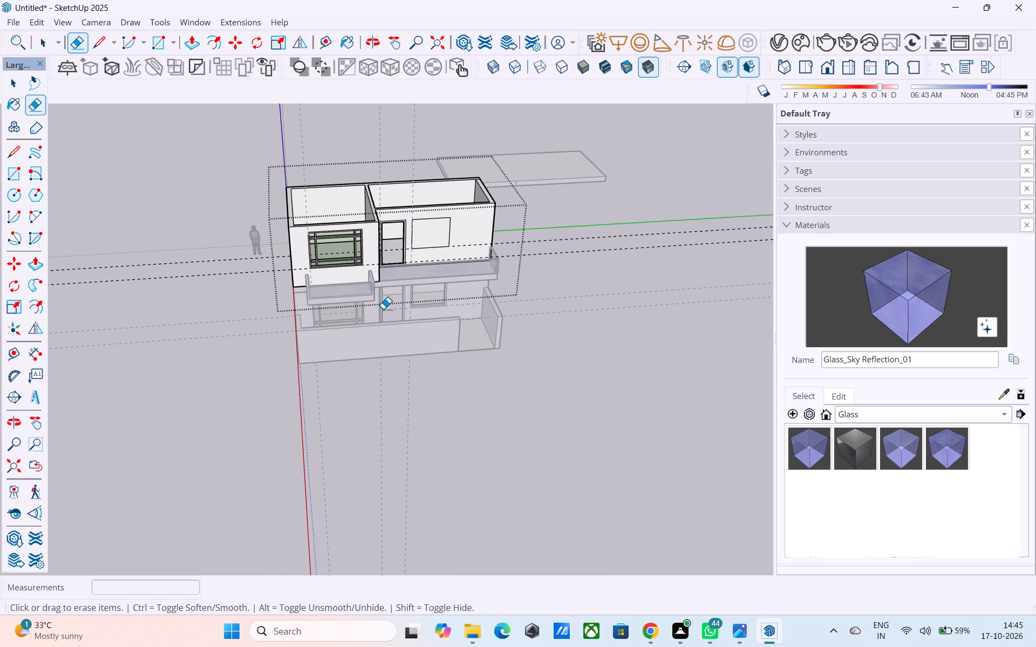
Erase all the guide lines inside the ground-floor group.
click(46, 36)
middle_drag(290, 233, 299, 168)
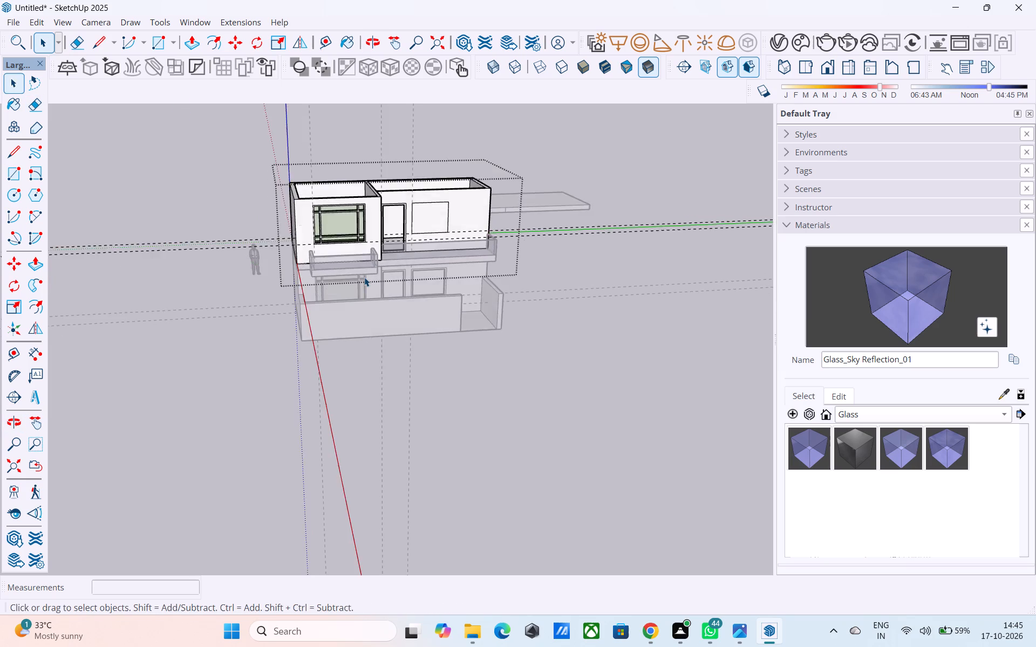
scroll(364, 277, up, 5)
double_click(372, 284)
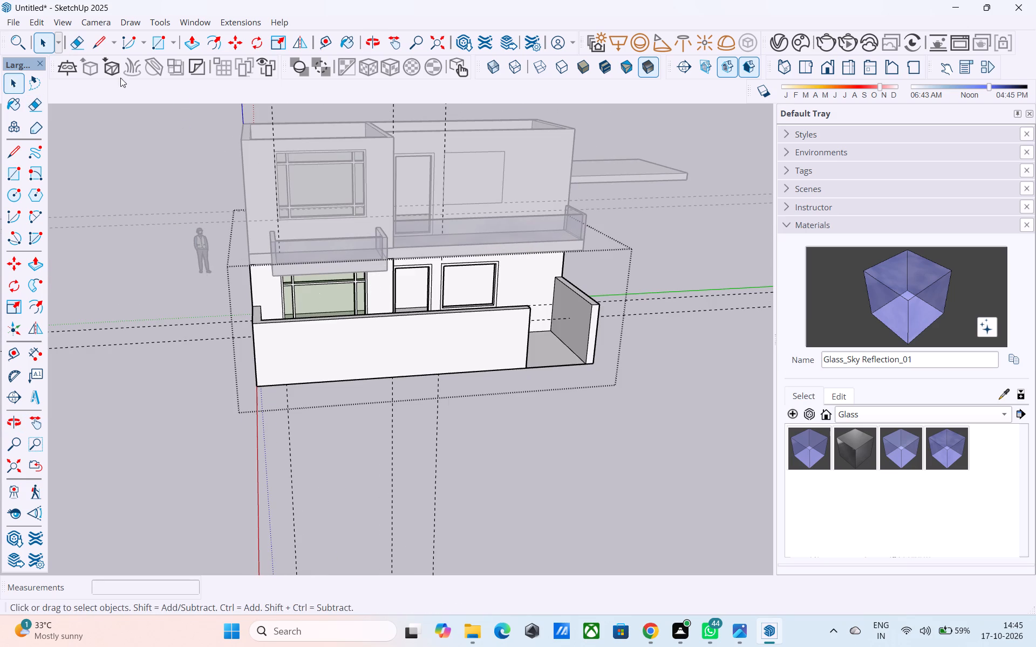
click(79, 34)
scroll(260, 197, down, 9)
drag(415, 357, 342, 338)
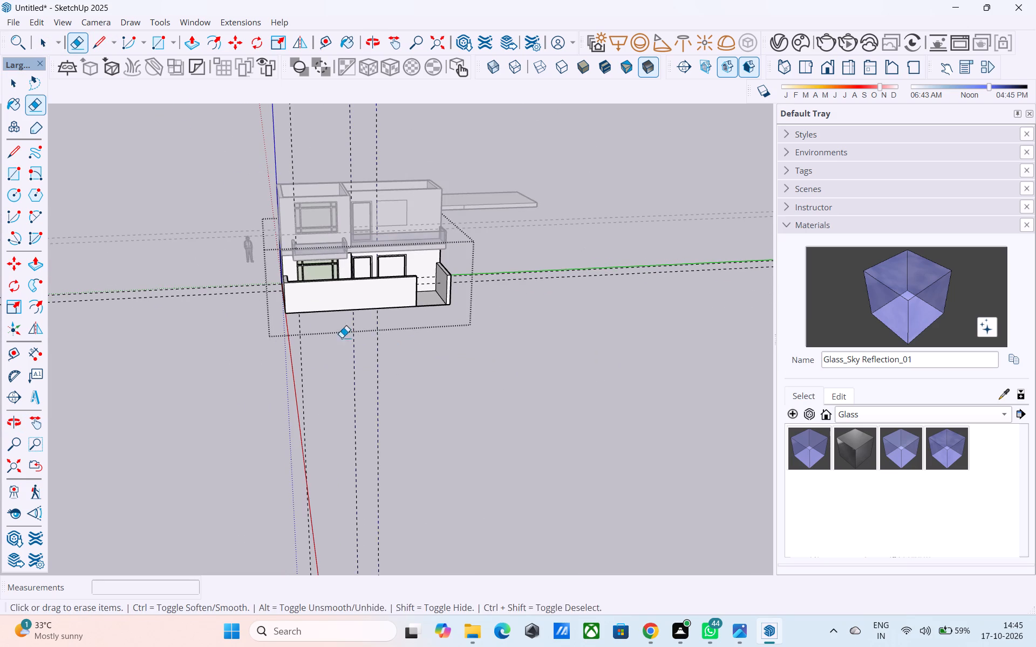
drag(342, 338, 261, 348)
drag(201, 278, 214, 330)
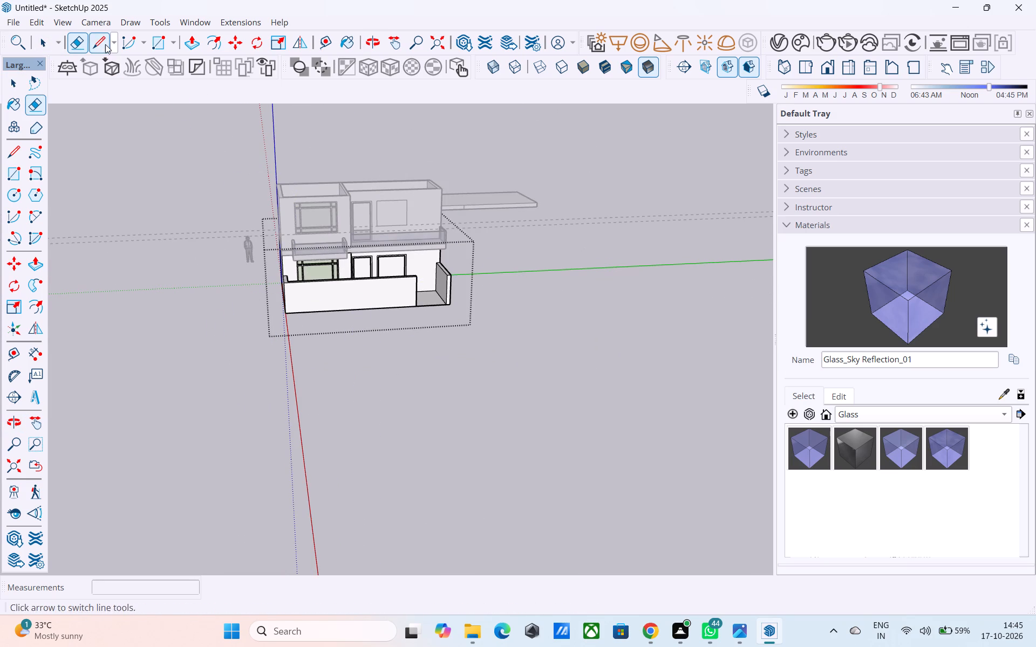
Erase the two remaining long guide lines inside the upper-floor group.
click(44, 38)
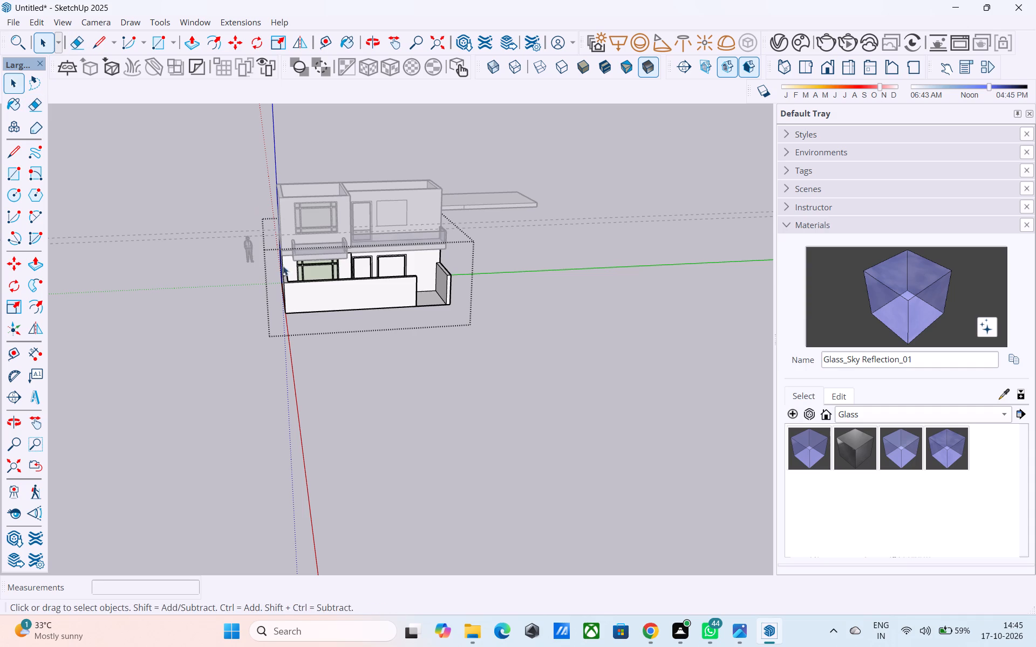
middle_drag(299, 237, 522, 294)
double_click(347, 266)
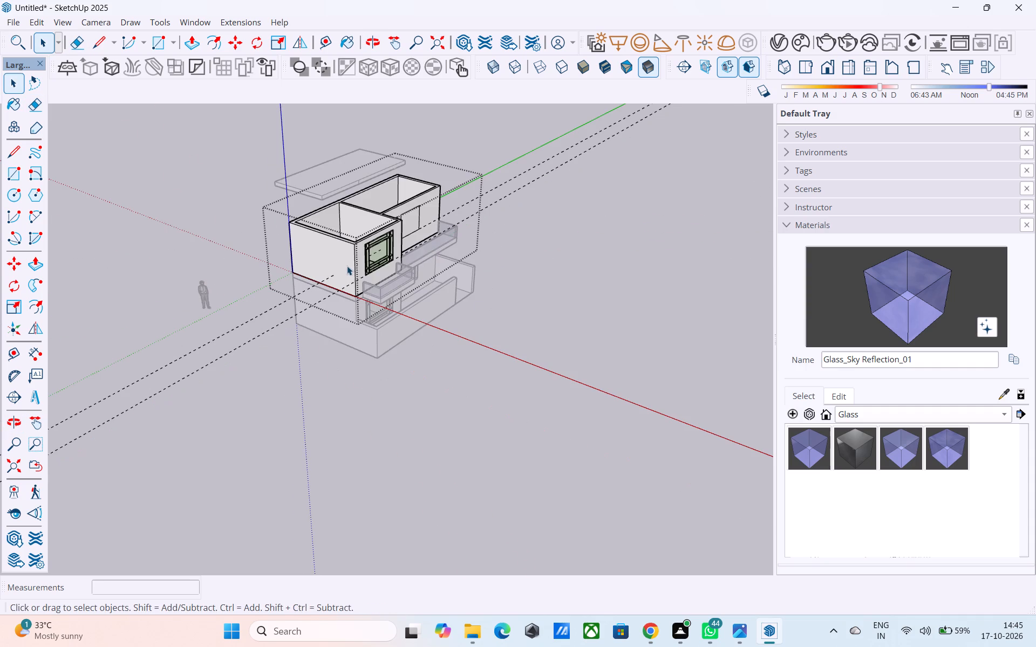
click(345, 273)
click(353, 281)
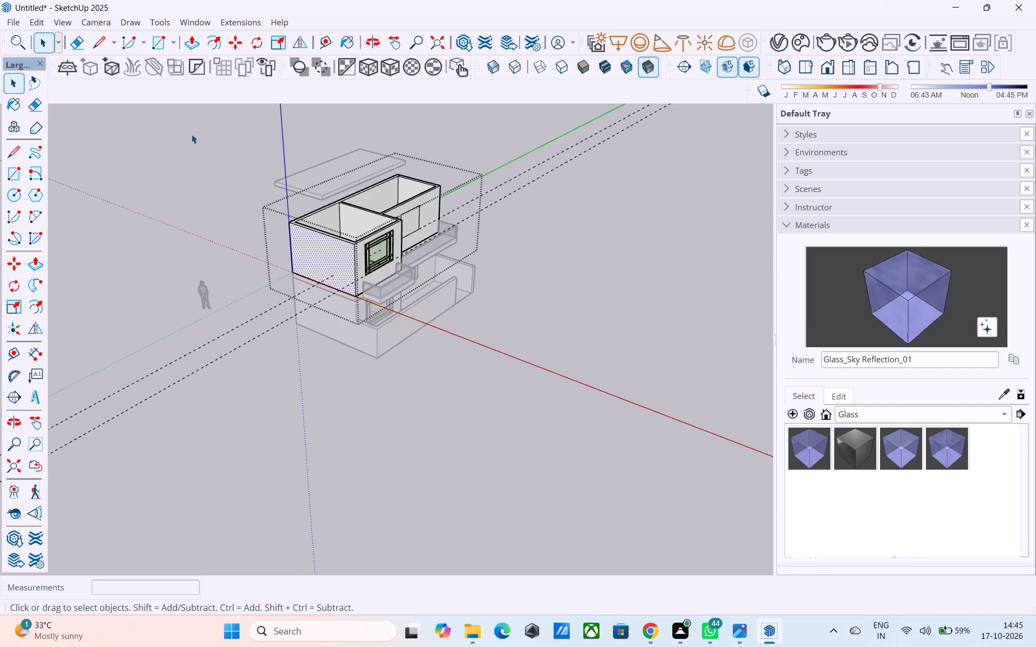
click(70, 39)
drag(258, 357, 197, 311)
scroll(270, 333, down, 2)
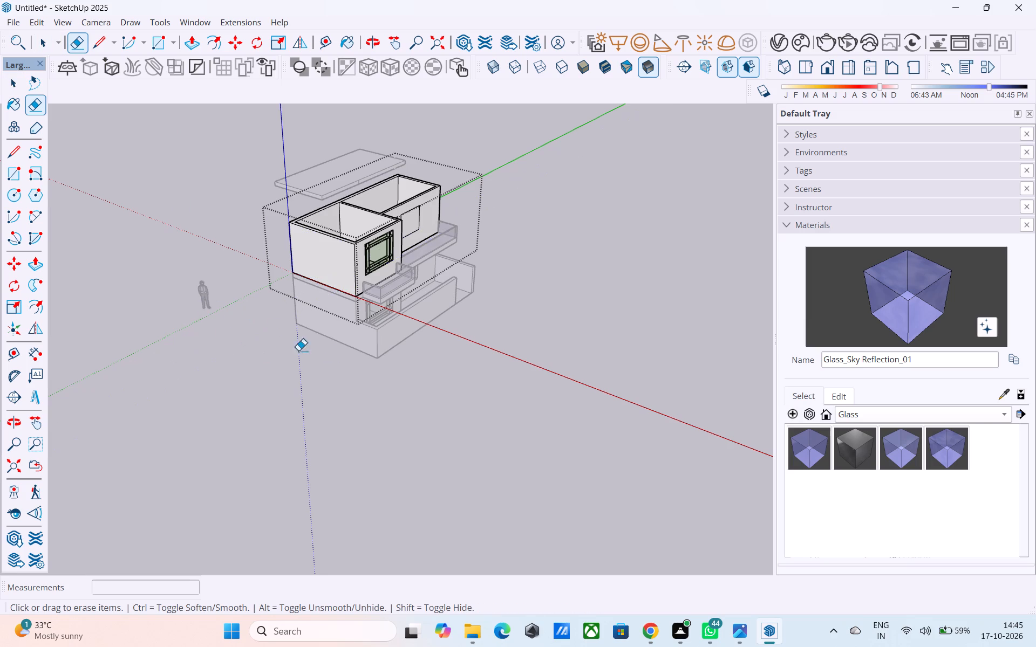
scroll(298, 350, down, 3)
middle_drag(415, 369, 374, 341)
key(space)
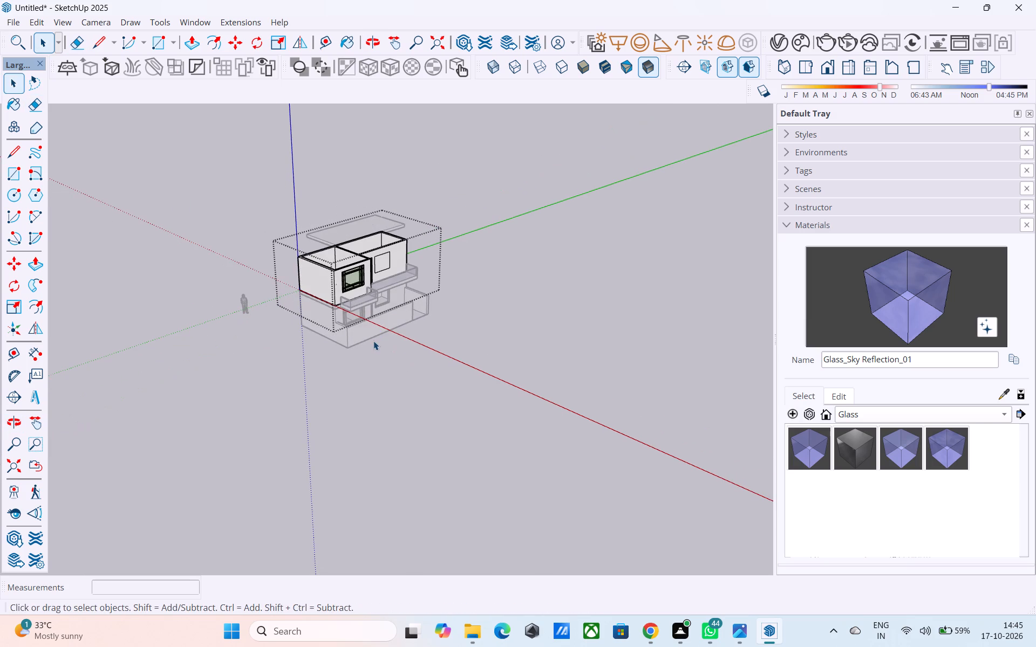
Leave the upper-floor group and examine the whole house from the front and both sides.
middle_drag(363, 354, 240, 408)
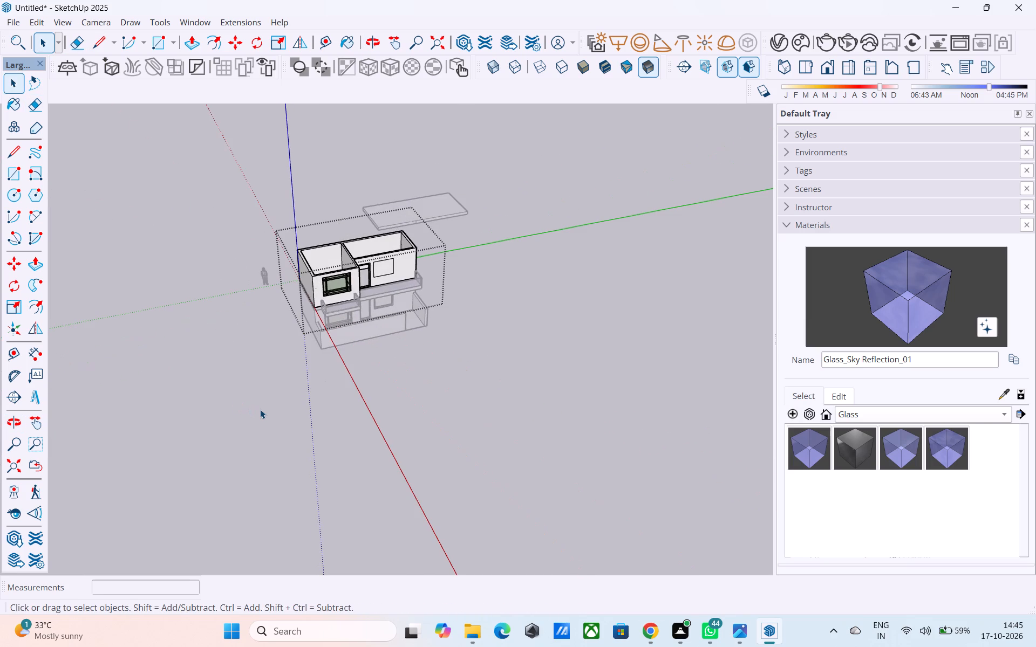
scroll(338, 415, down, 4)
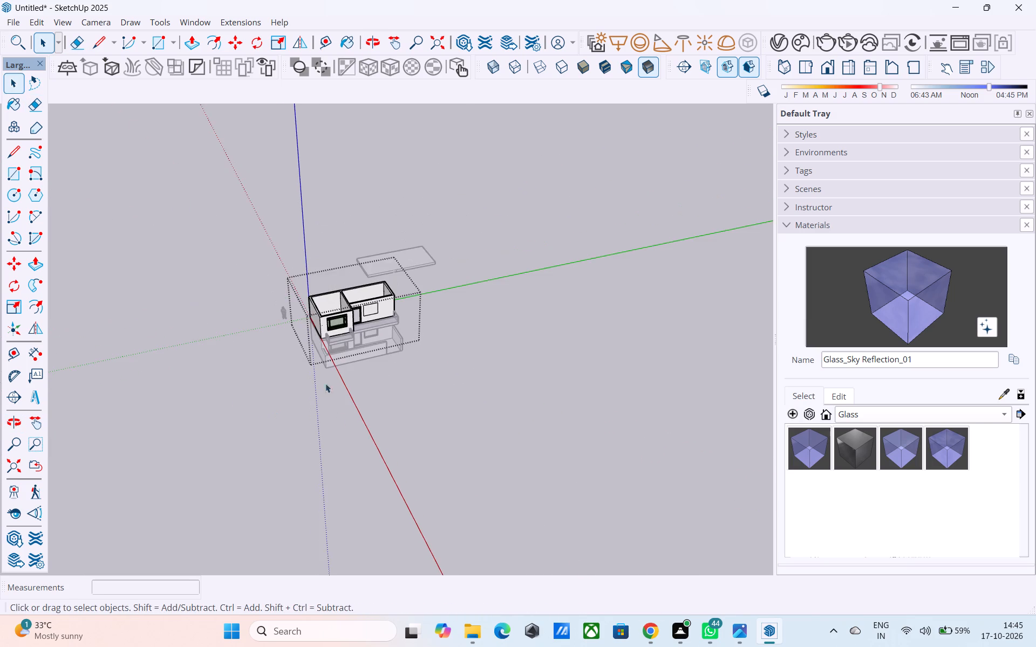
middle_drag(315, 359, 323, 298)
click(449, 304)
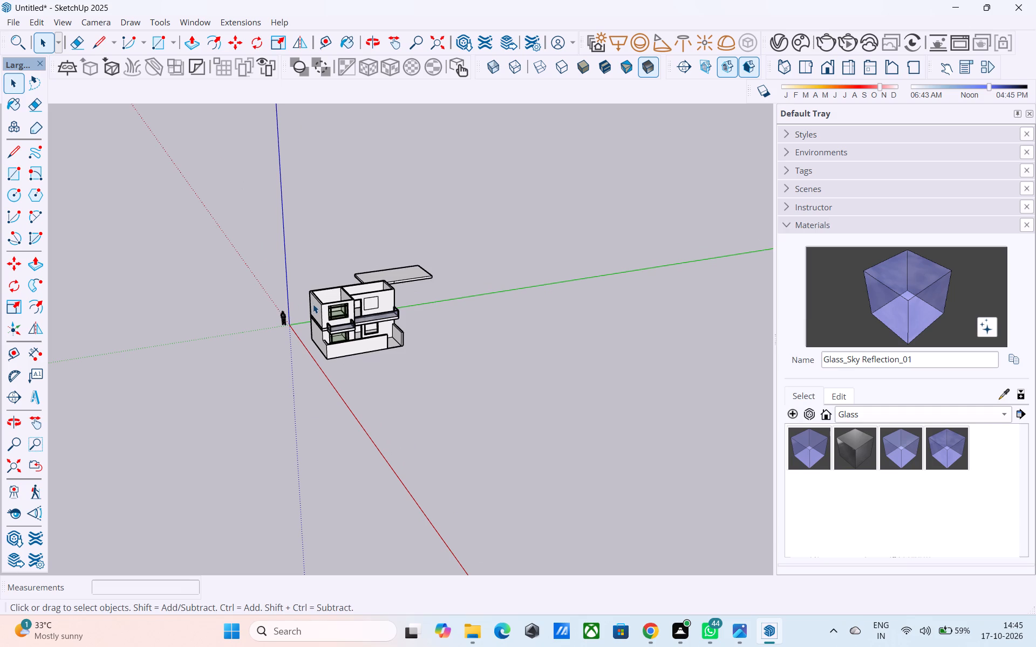
middle_drag(313, 304, 291, 275)
scroll(330, 288, up, 14)
scroll(278, 316, down, 5)
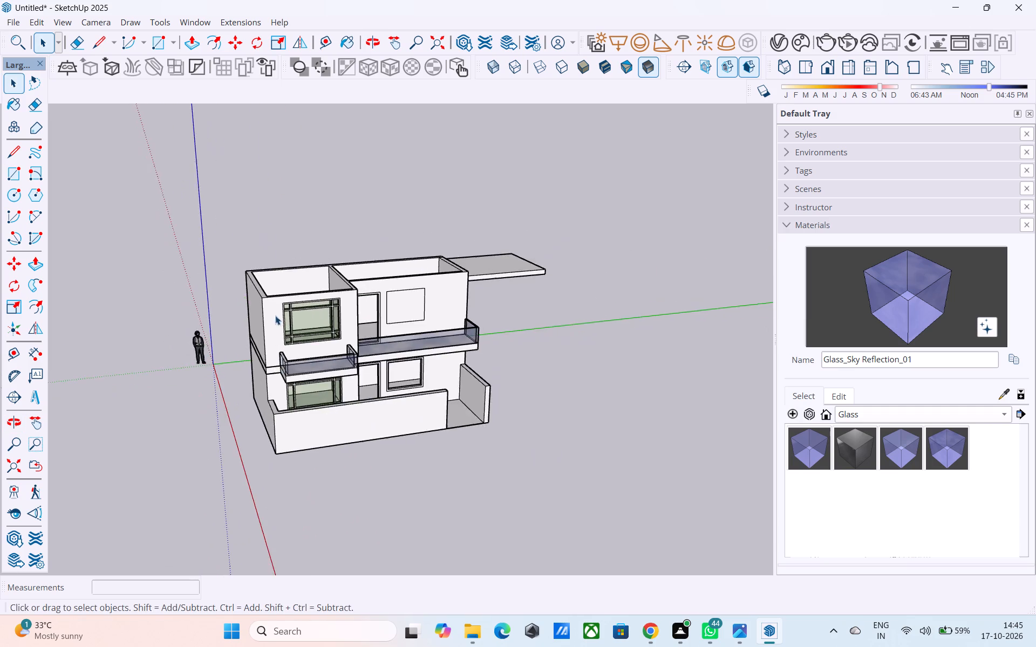
middle_drag(366, 342, 314, 323)
middle_drag(456, 358, 352, 425)
middle_drag(417, 388, 175, 369)
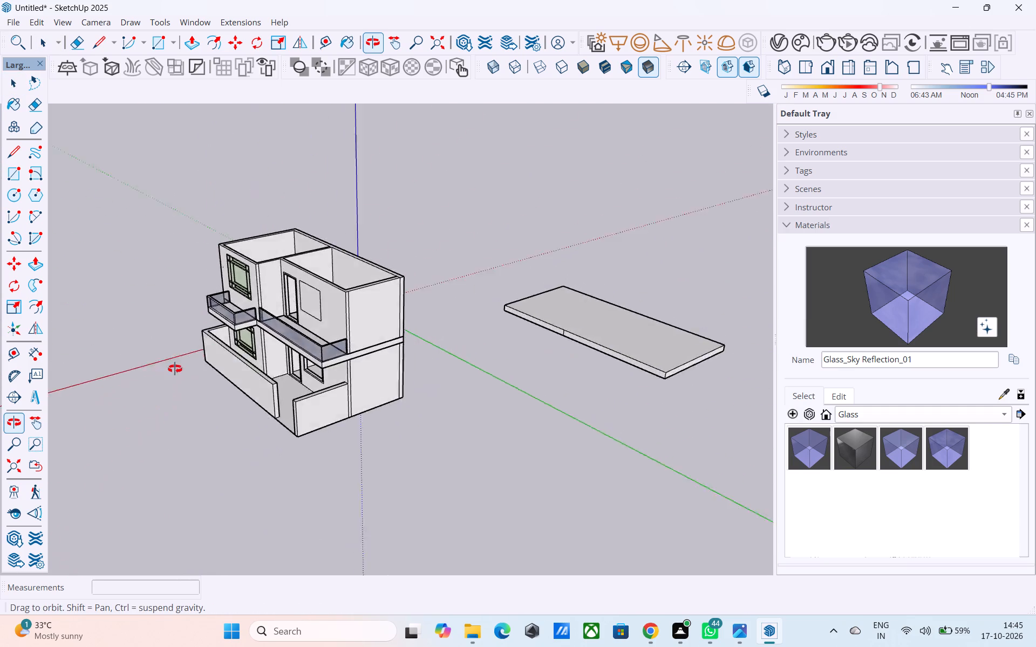
middle_drag(175, 369, 555, 361)
scroll(554, 361, up, 5)
scroll(651, 308, down, 5)
middle_drag(649, 312, 418, 270)
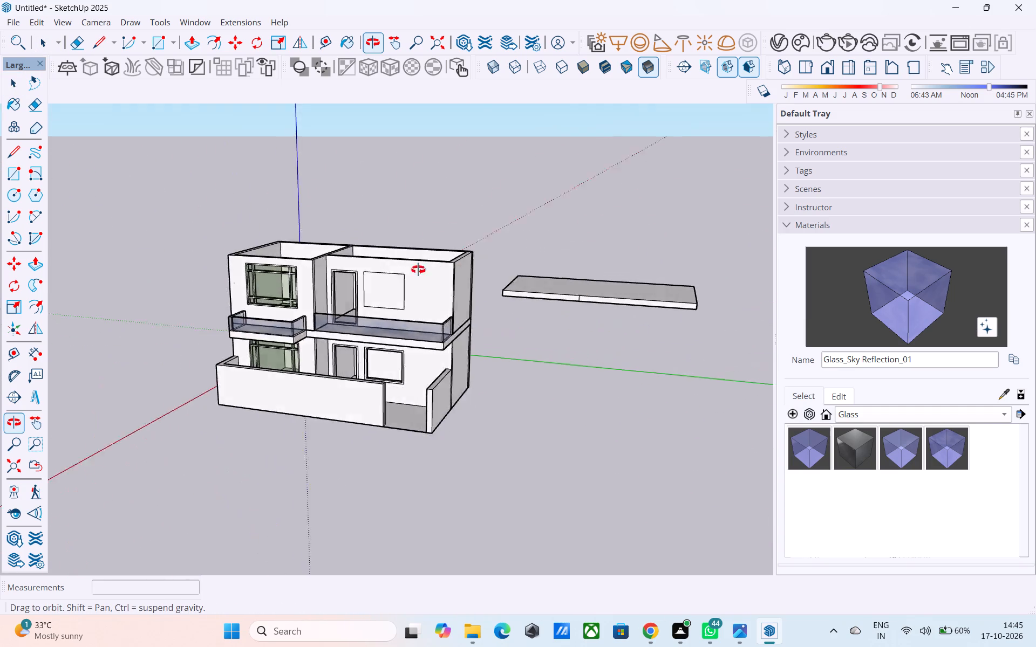
middle_drag(418, 270, 689, 272)
middle_drag(421, 326, 190, 306)
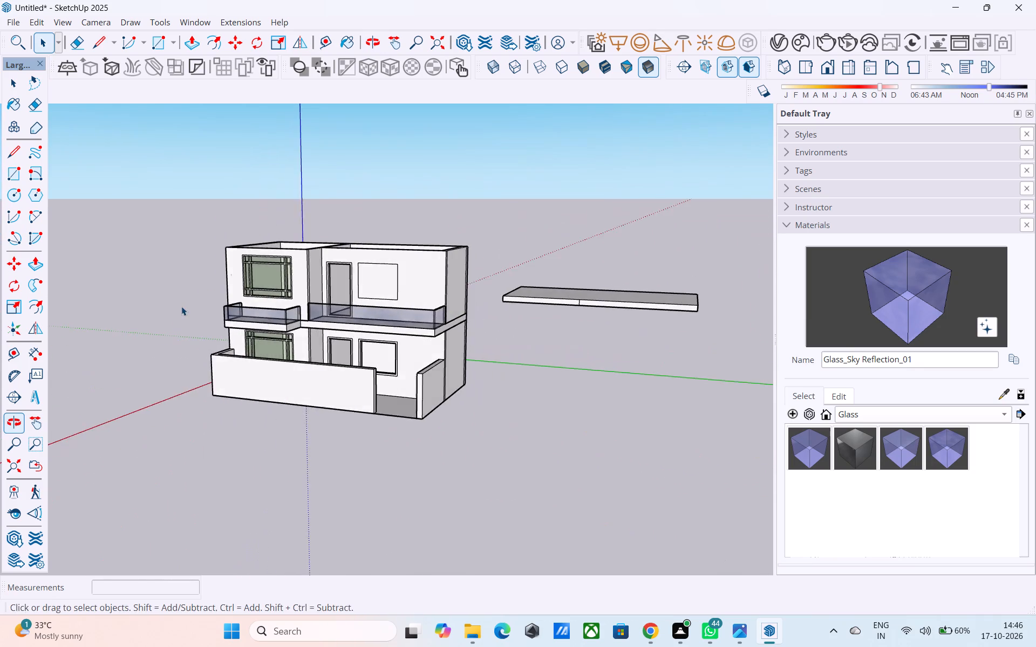
scroll(174, 292, up, 8)
middle_drag(296, 346, 414, 327)
scroll(299, 318, down, 3)
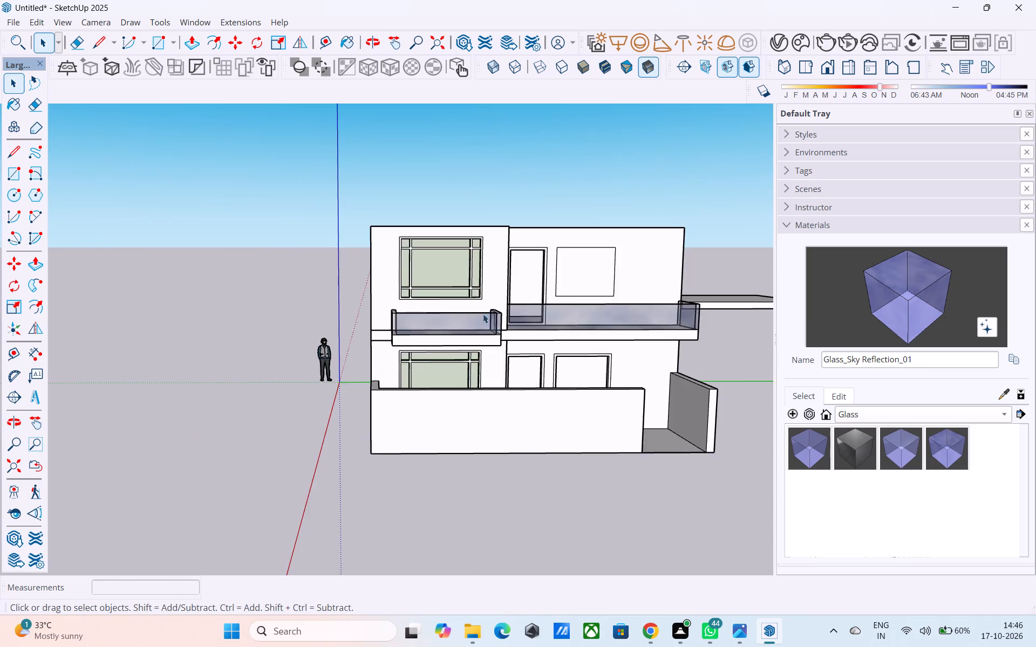
Inside the upper-floor group, paint the front window's frame and mullions with the stone material Marble_07_1K.
scroll(560, 313, up, 5)
scroll(390, 256, up, 8)
click(438, 277)
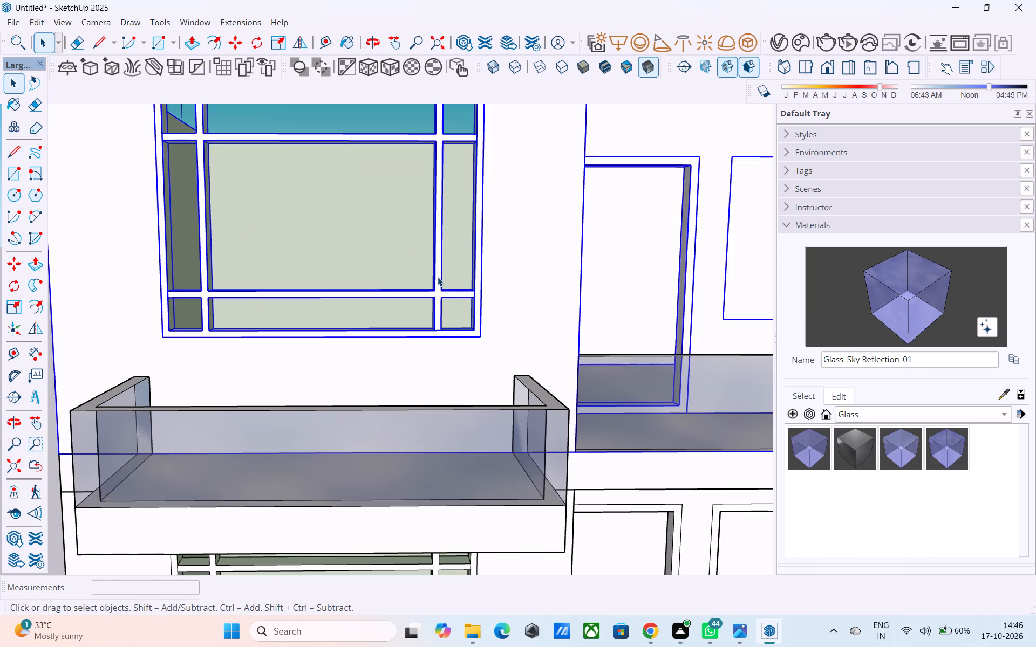
double_click(438, 277)
click(439, 271)
scroll(438, 271, down, 4)
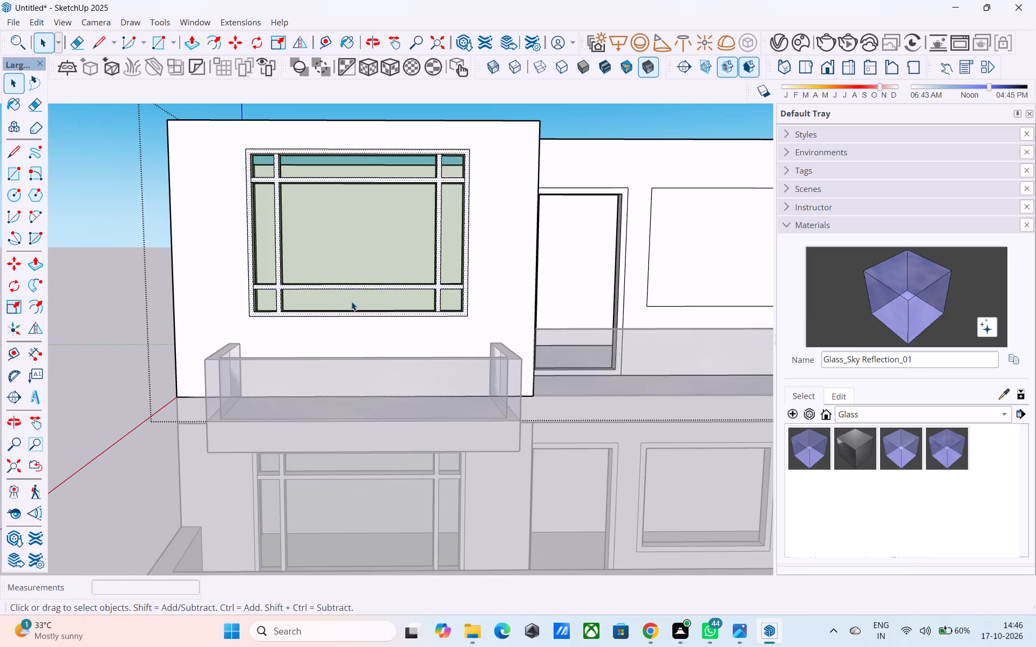
scroll(308, 307, down, 2)
middle_drag(412, 307, 412, 335)
click(856, 413)
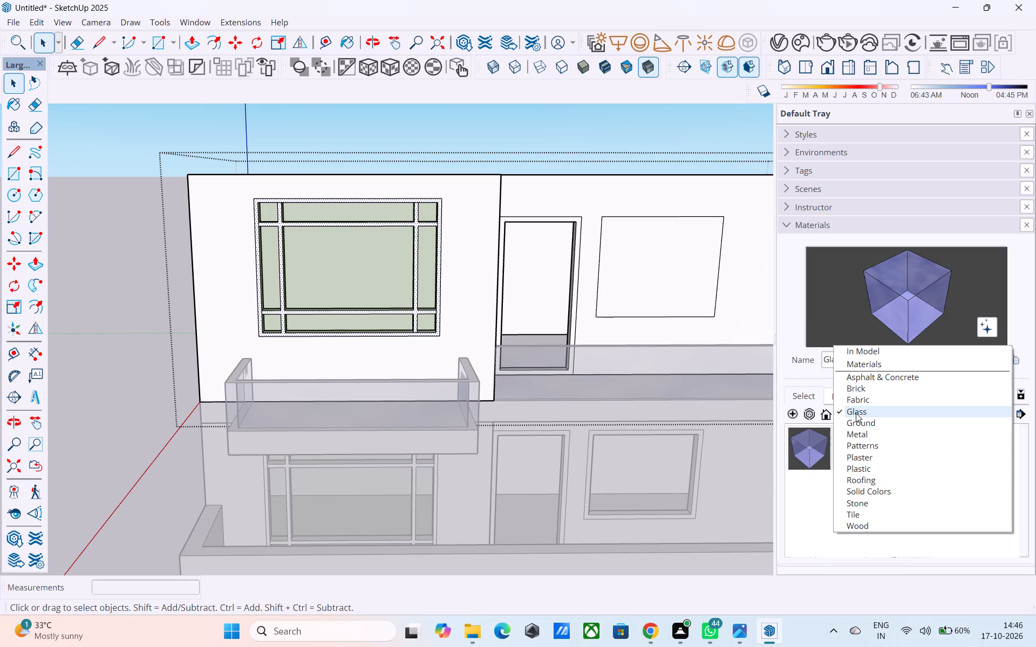
click(882, 499)
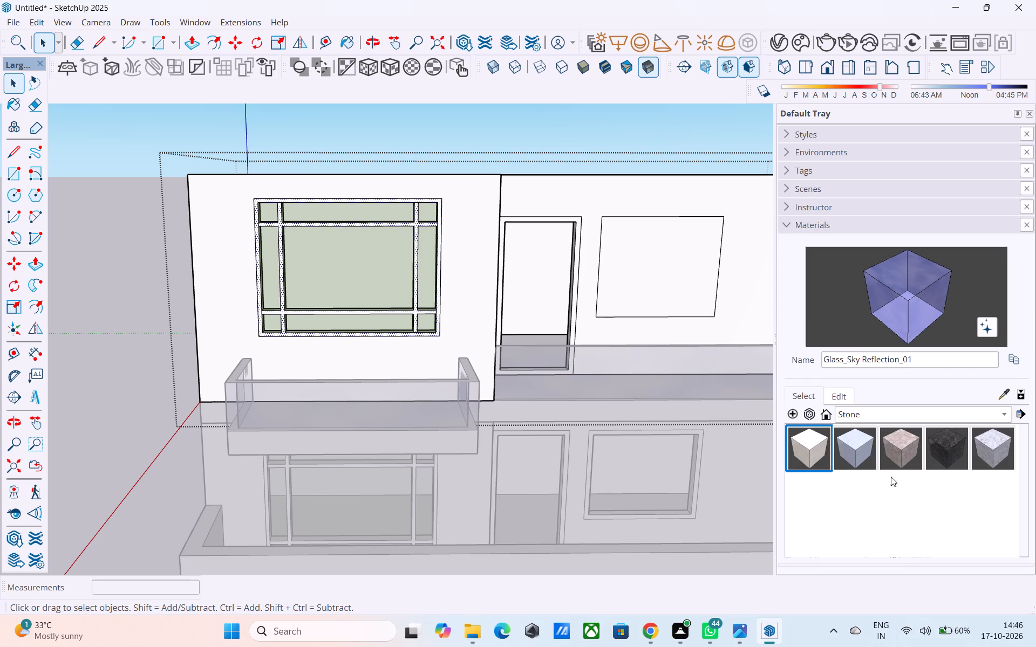
click(944, 447)
scroll(413, 218, up, 13)
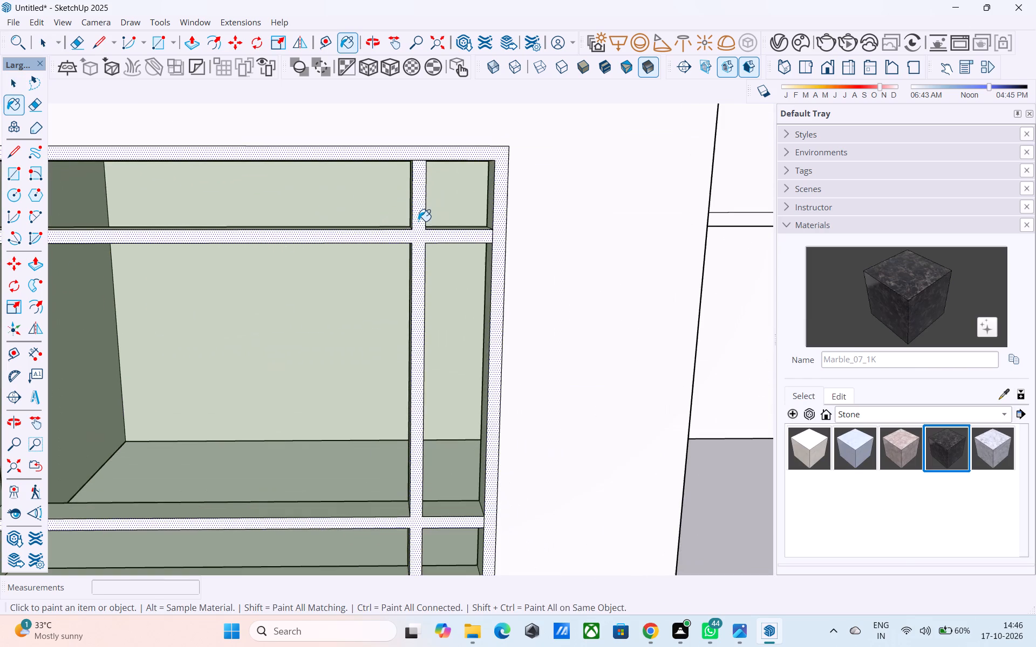
click(418, 221)
scroll(418, 221, down, 18)
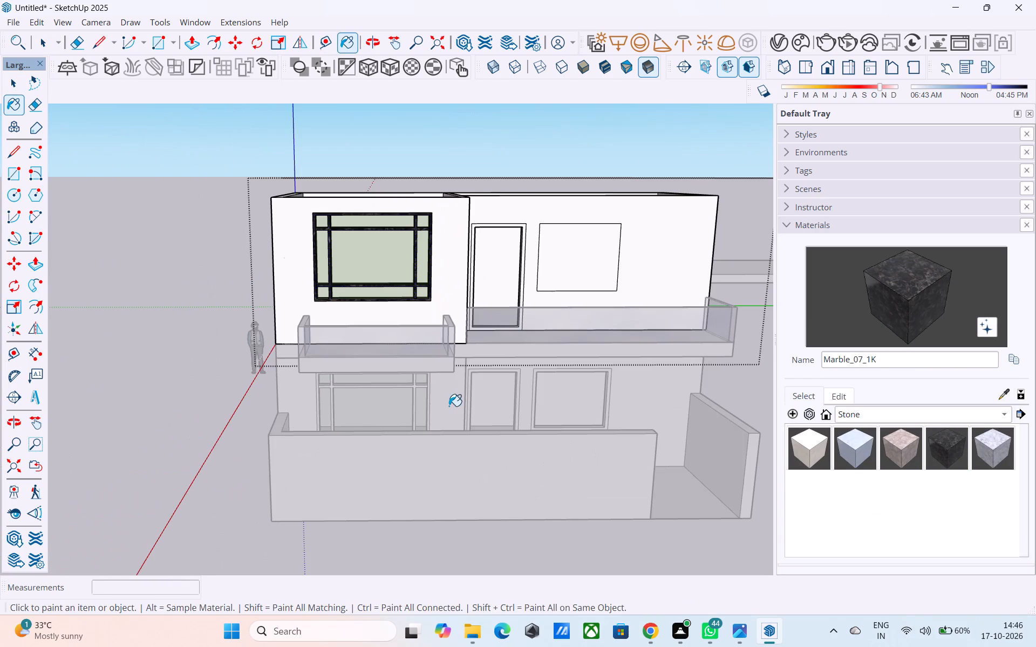
Paint the matching ground-floor window frame and mullions with Marble_07_1K inside its group, and leave the group.
click(48, 47)
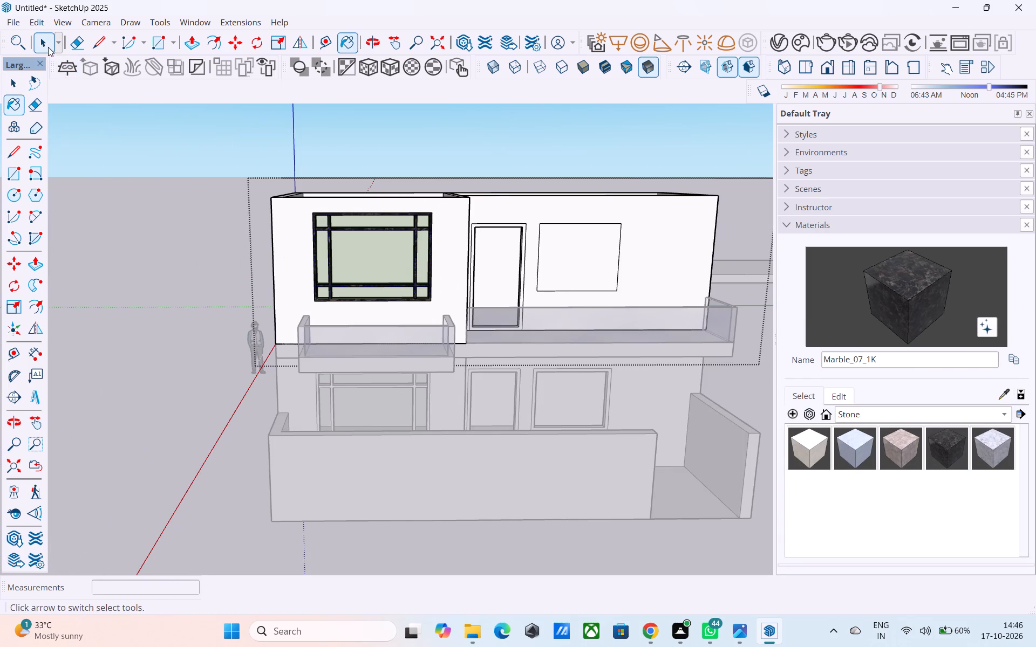
double_click(476, 393)
scroll(0, 646, down, 5)
scroll(0, 646, up, 4)
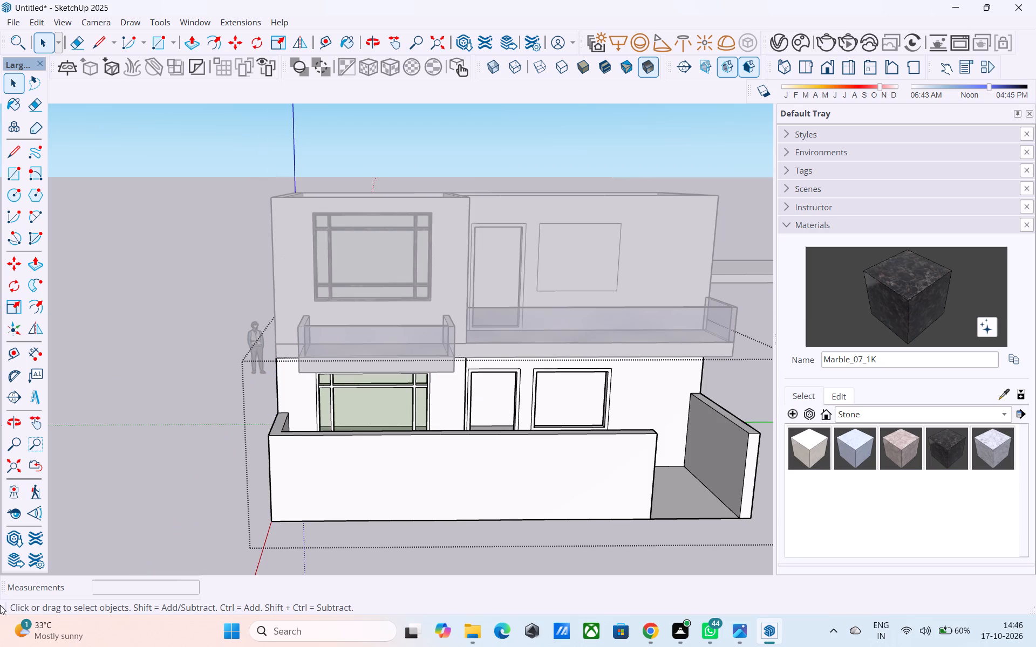
scroll(148, 572, up, 1)
scroll(424, 390, up, 2)
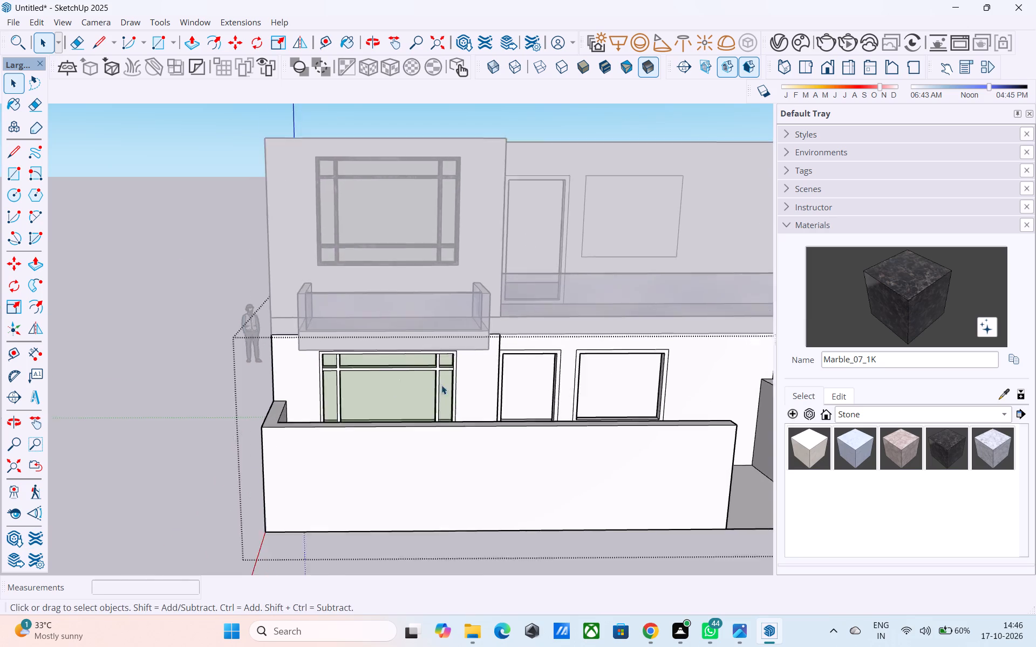
scroll(441, 385, up, 7)
click(893, 307)
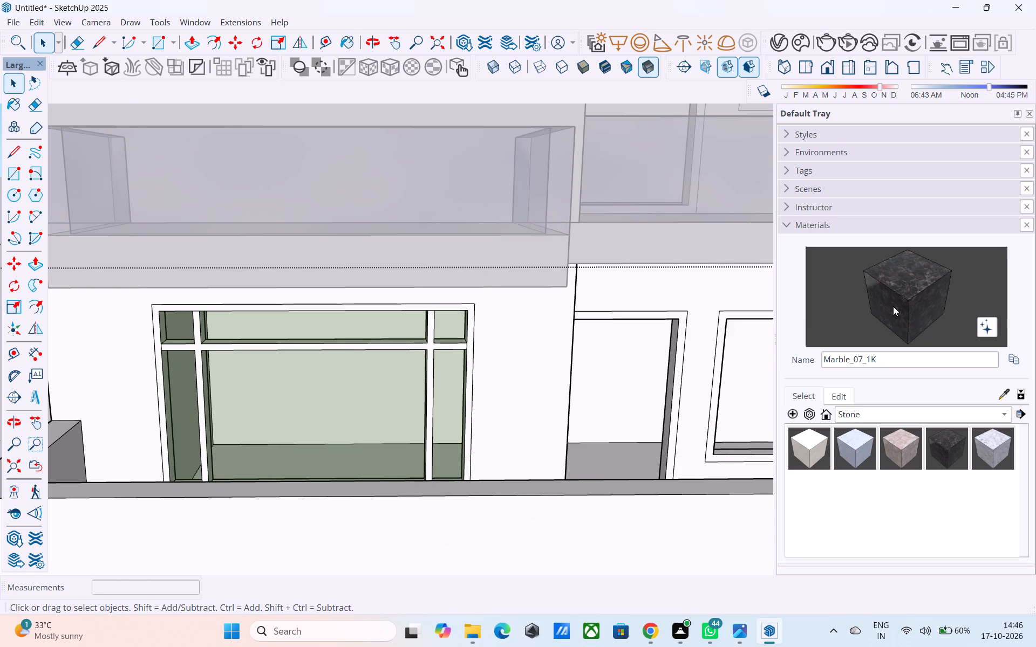
scroll(432, 366, up, 13)
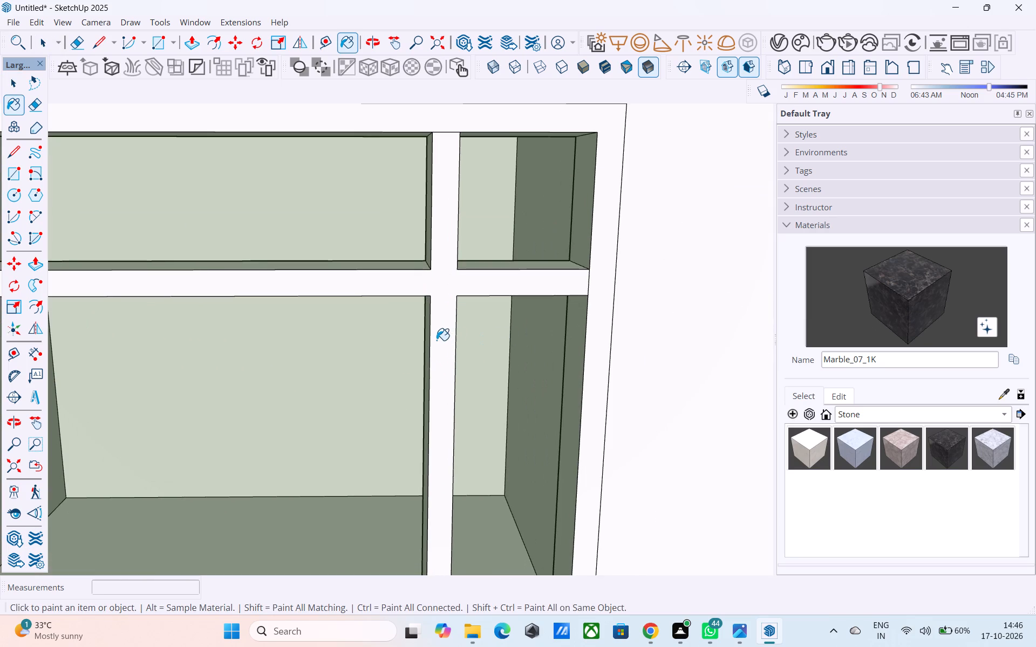
click(437, 340)
scroll(444, 350, down, 11)
scroll(452, 387, up, 2)
scroll(452, 386, down, 9)
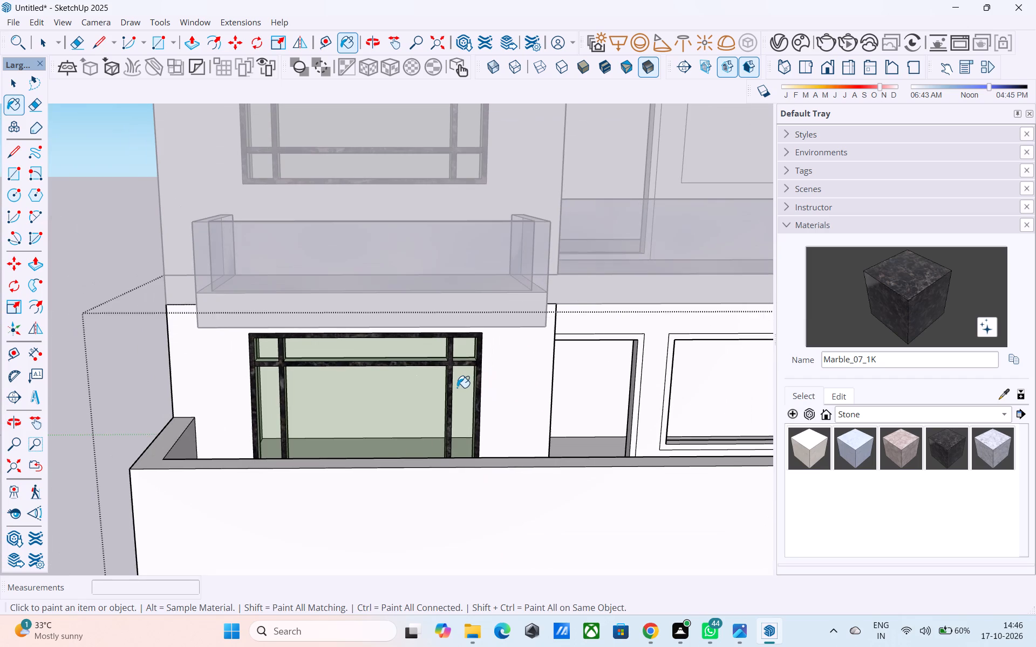
key(space)
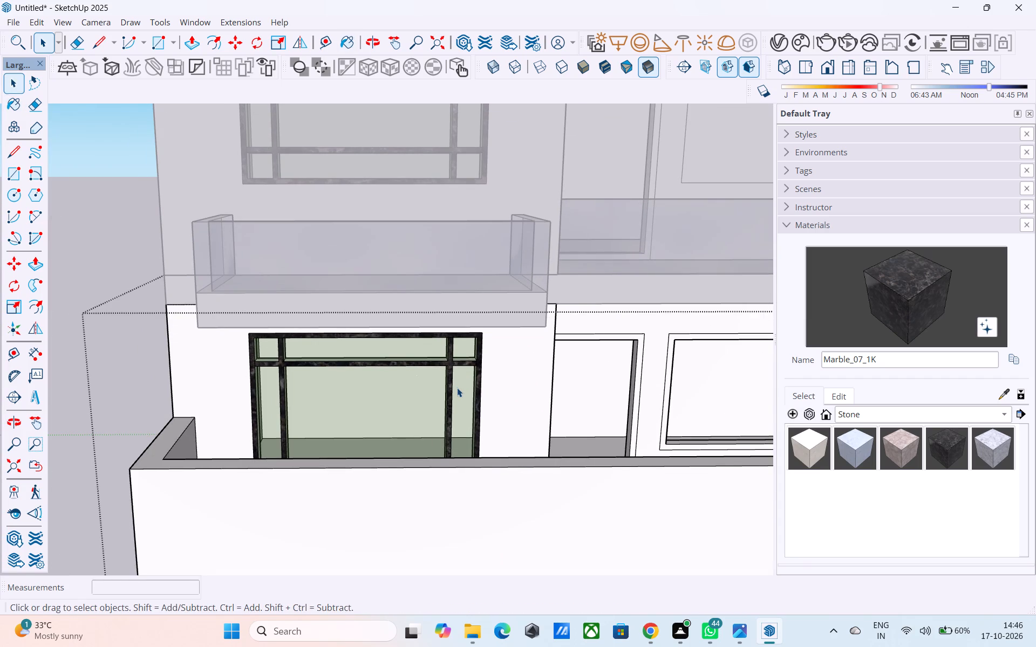
scroll(457, 388, down, 7)
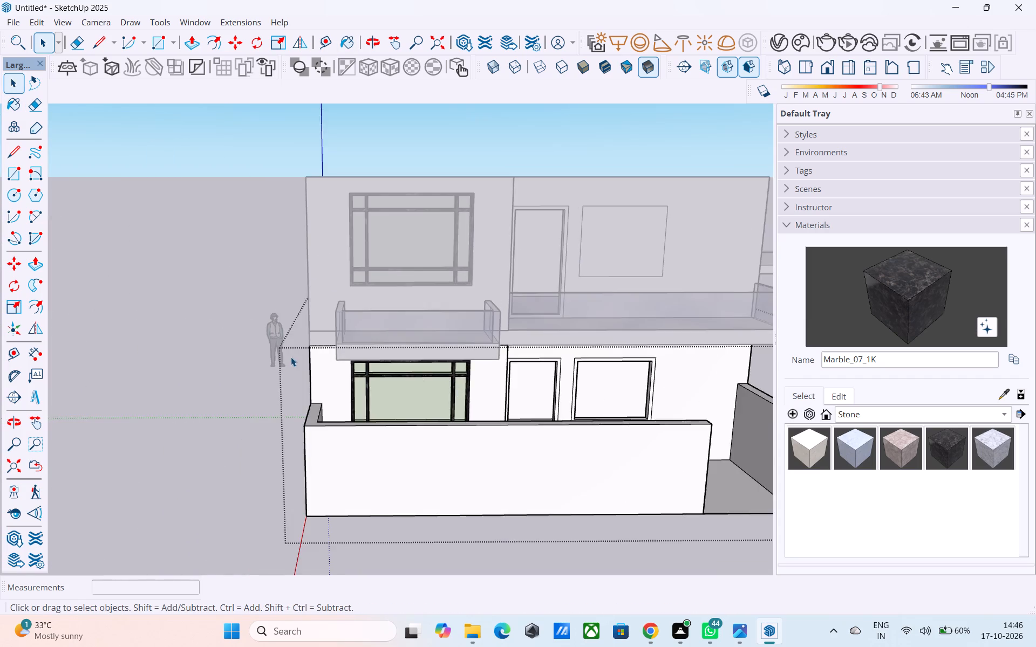
scroll(289, 357, down, 5)
middle_drag(284, 387, 298, 476)
click(257, 421)
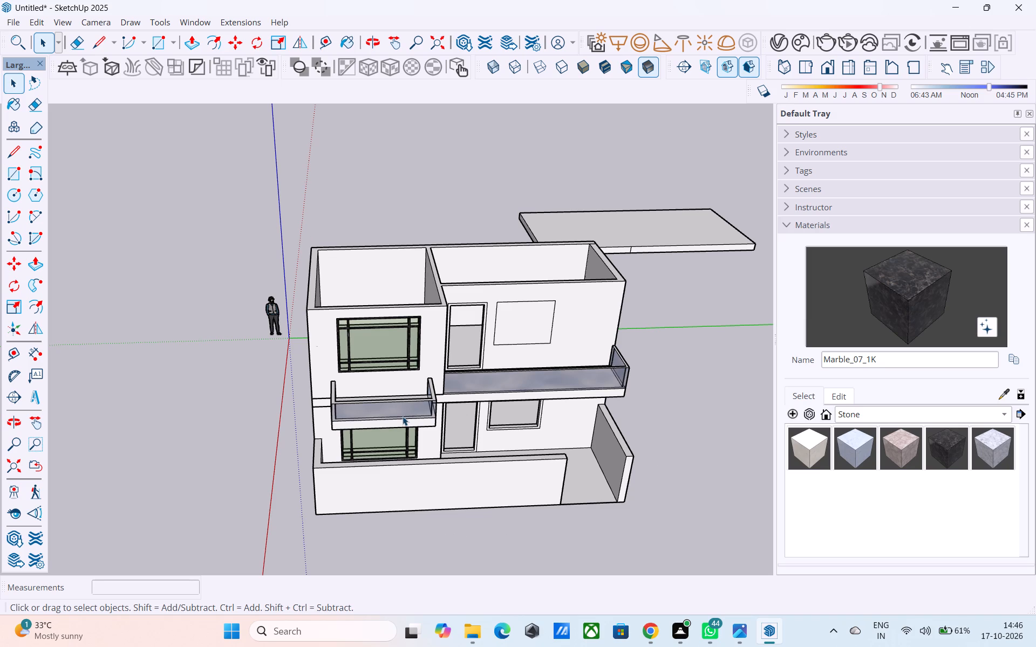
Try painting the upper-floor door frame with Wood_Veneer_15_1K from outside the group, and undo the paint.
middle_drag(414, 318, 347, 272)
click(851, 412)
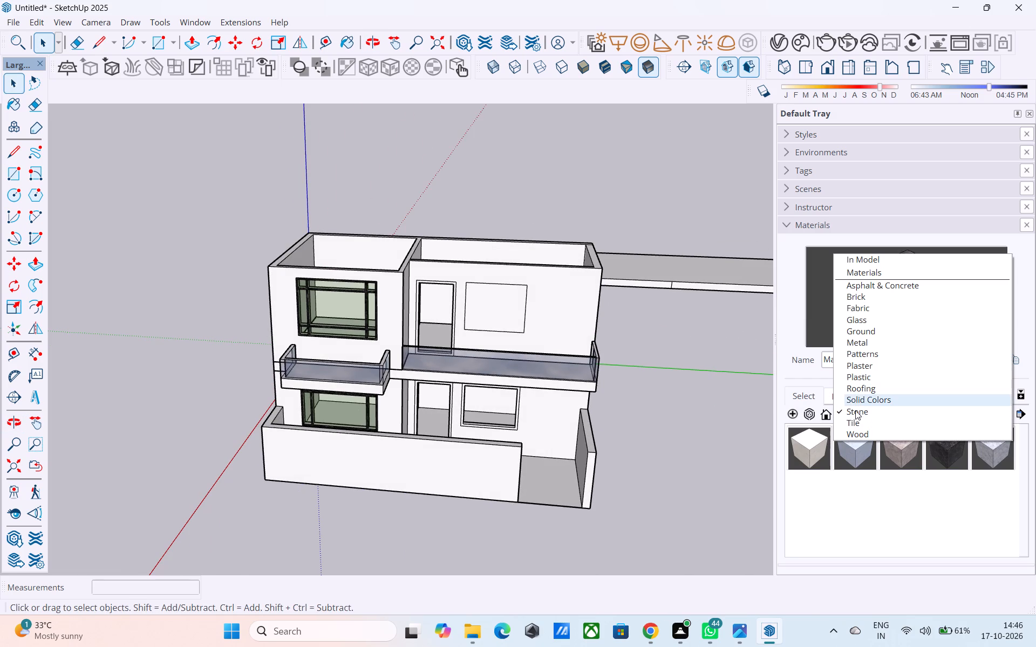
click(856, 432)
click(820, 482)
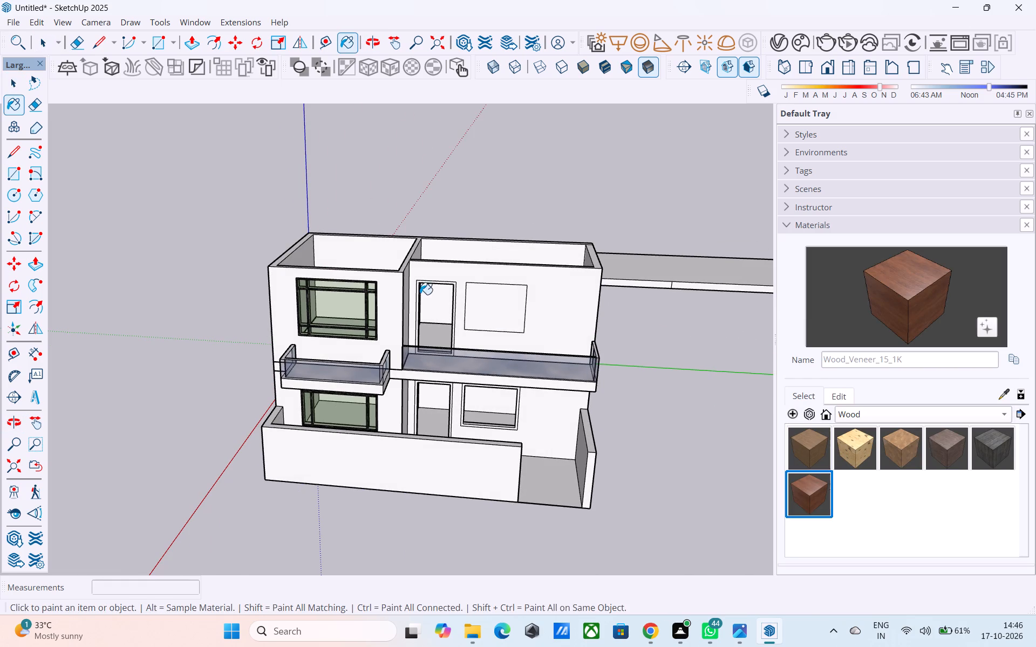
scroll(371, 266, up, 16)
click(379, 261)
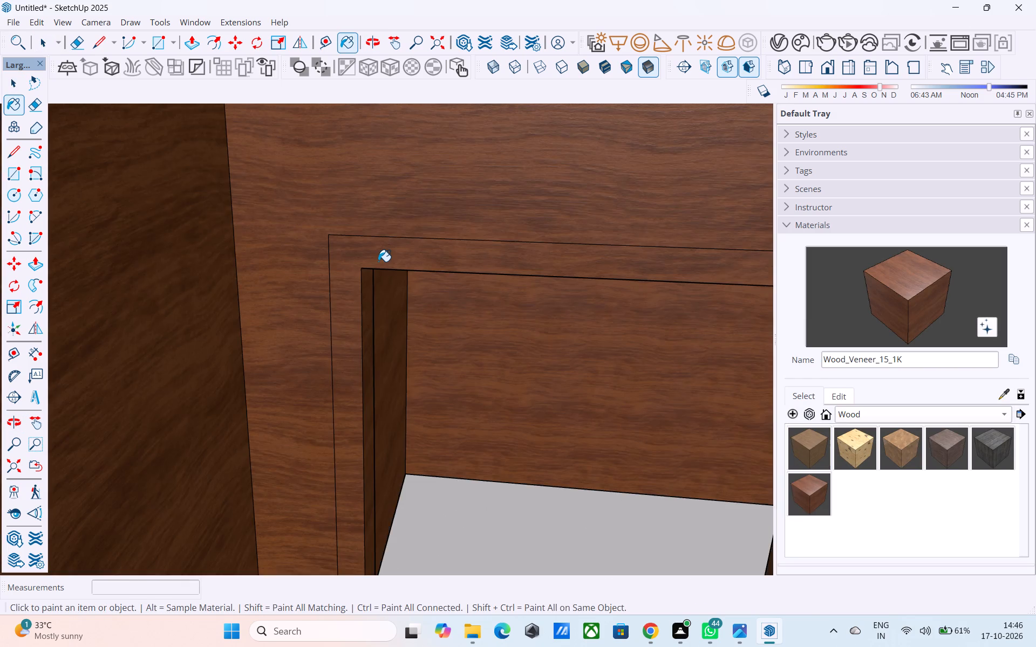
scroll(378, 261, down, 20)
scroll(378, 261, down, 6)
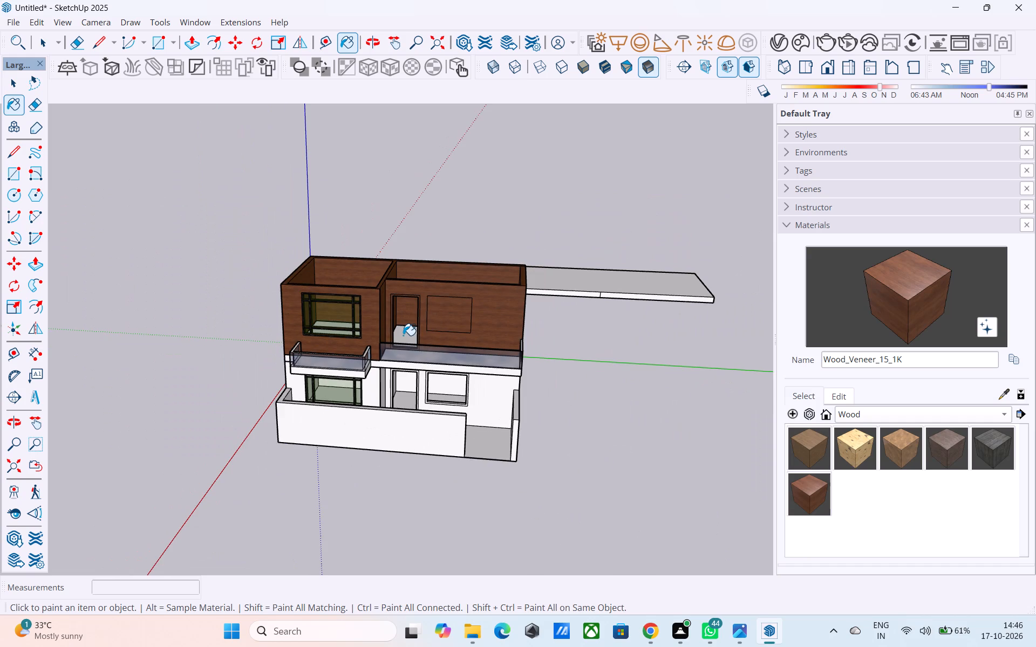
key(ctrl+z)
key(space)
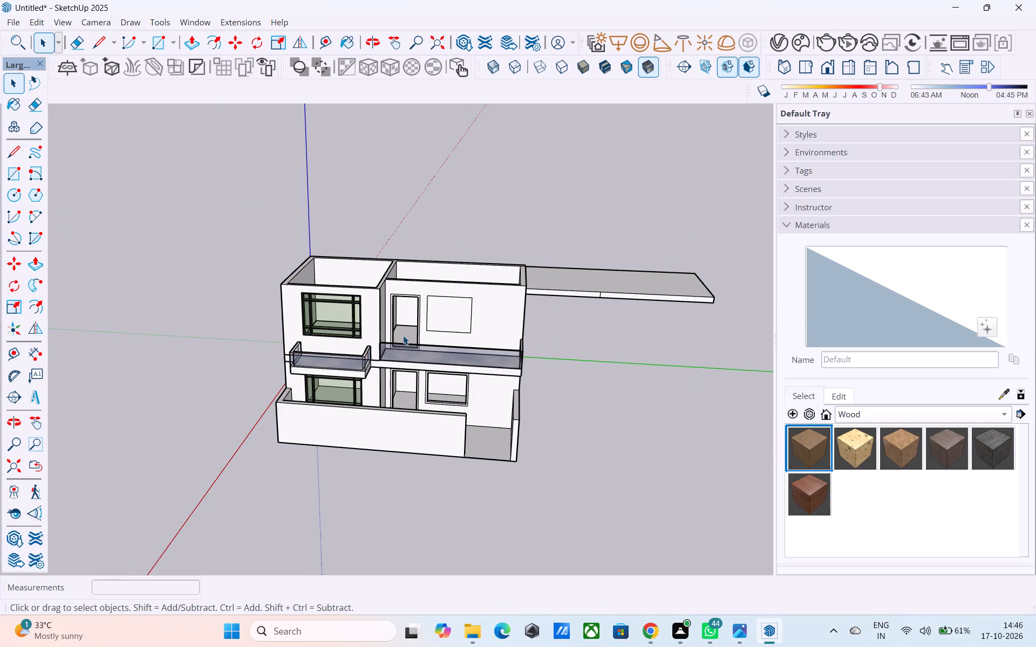
Open the upper-floor group and paint the balcony door's frame face with Wood_Veneer_15_1K.
scroll(408, 335, up, 16)
double_click(470, 297)
click(454, 291)
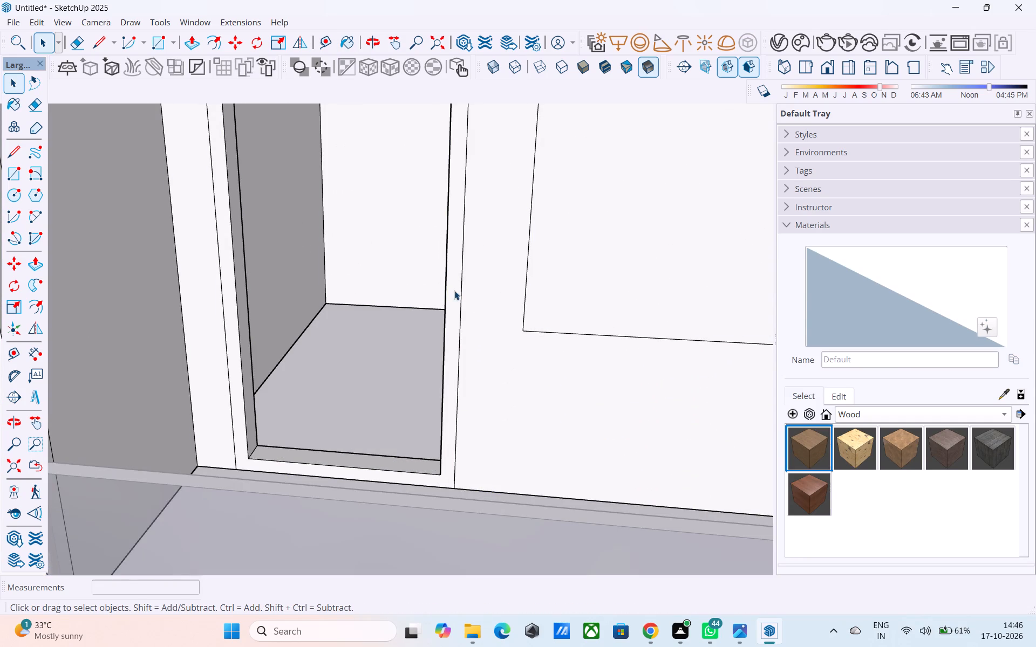
click(817, 487)
scroll(464, 315, up, 5)
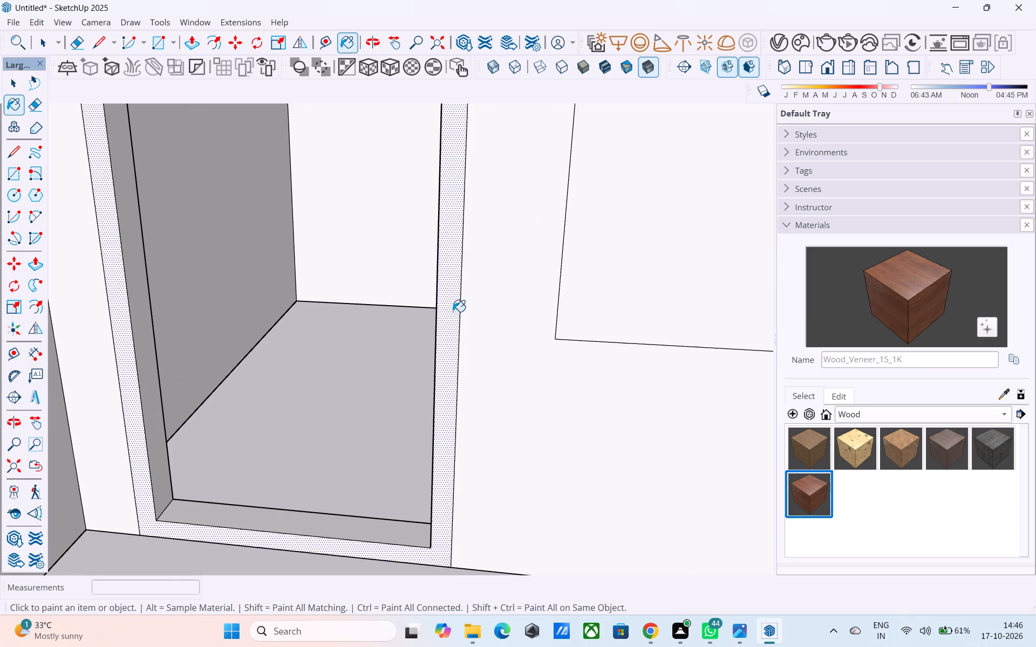
click(453, 312)
scroll(459, 313, down, 20)
scroll(459, 313, down, 1)
scroll(467, 469, down, 1)
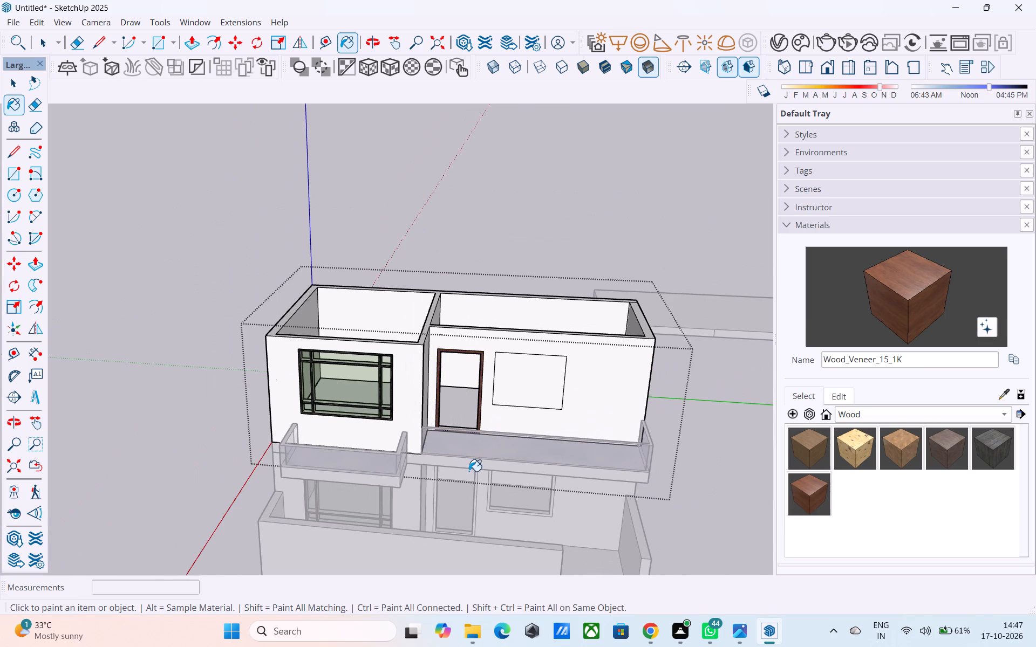
key(space)
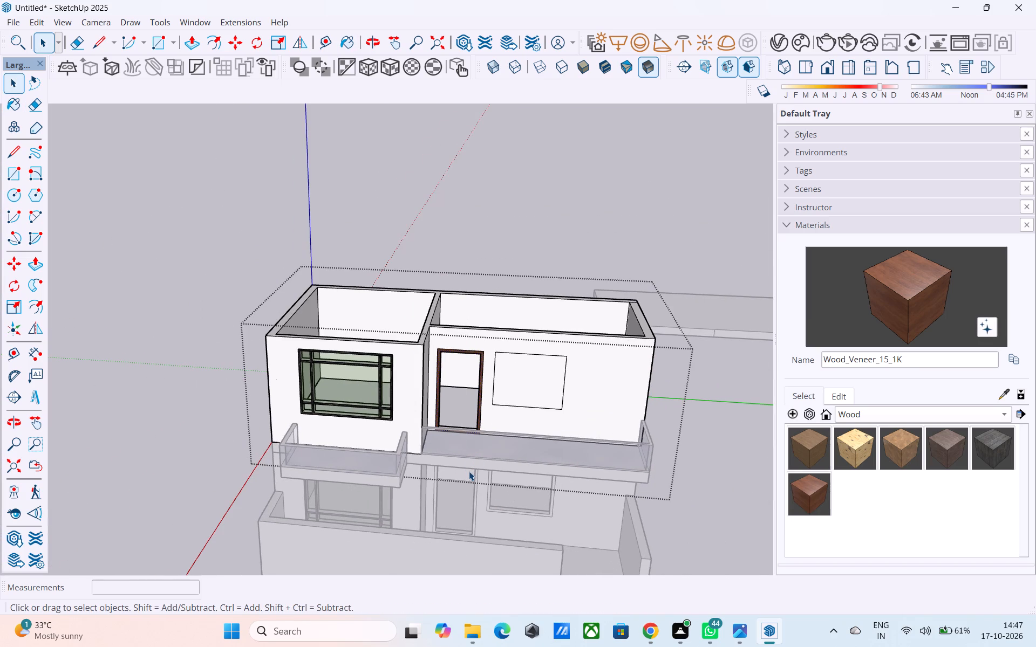
Open the ground-floor group and paint the plain window's frame face with Wood_Veneer_15_1K.
scroll(424, 488, down, 1)
middle_drag(554, 510, 539, 497)
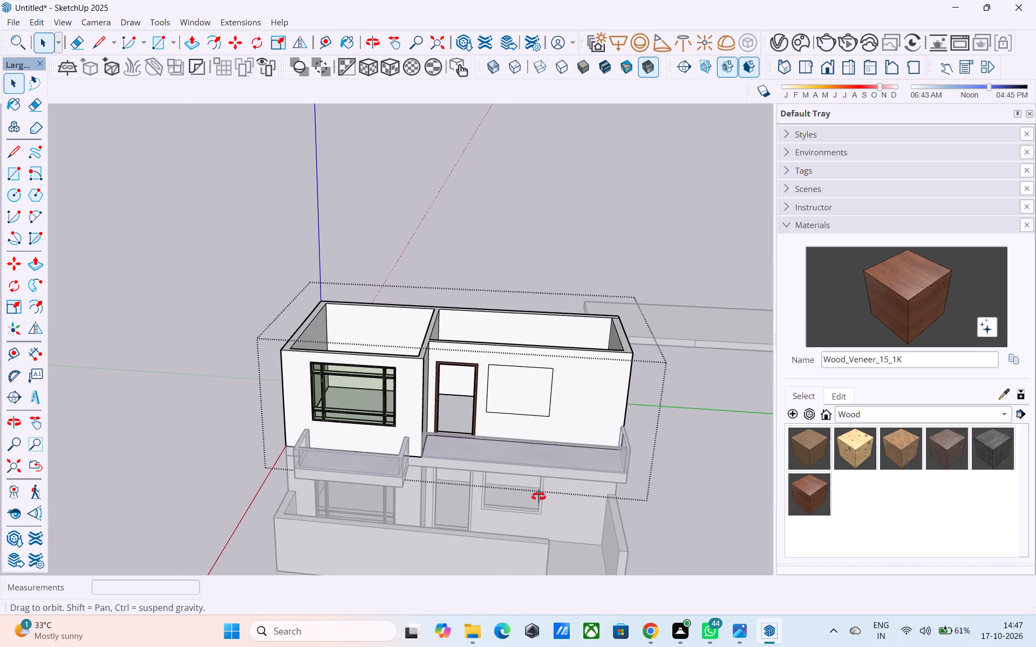
middle_drag(539, 497, 516, 478)
double_click(551, 513)
scroll(453, 488, up, 4)
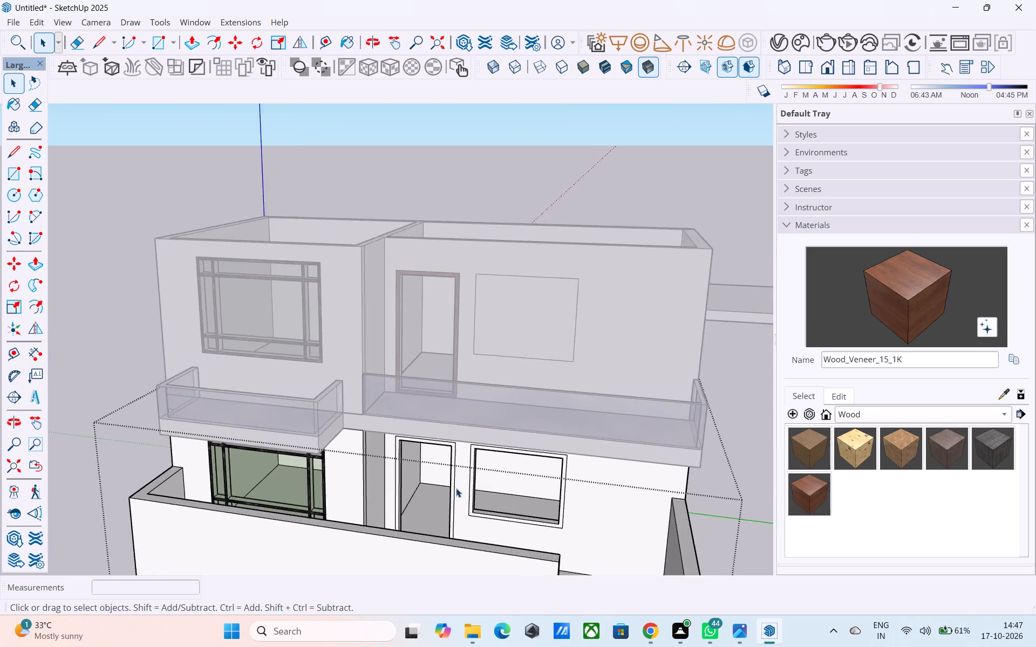
scroll(456, 488, up, 11)
click(477, 484)
scroll(427, 479, up, 2)
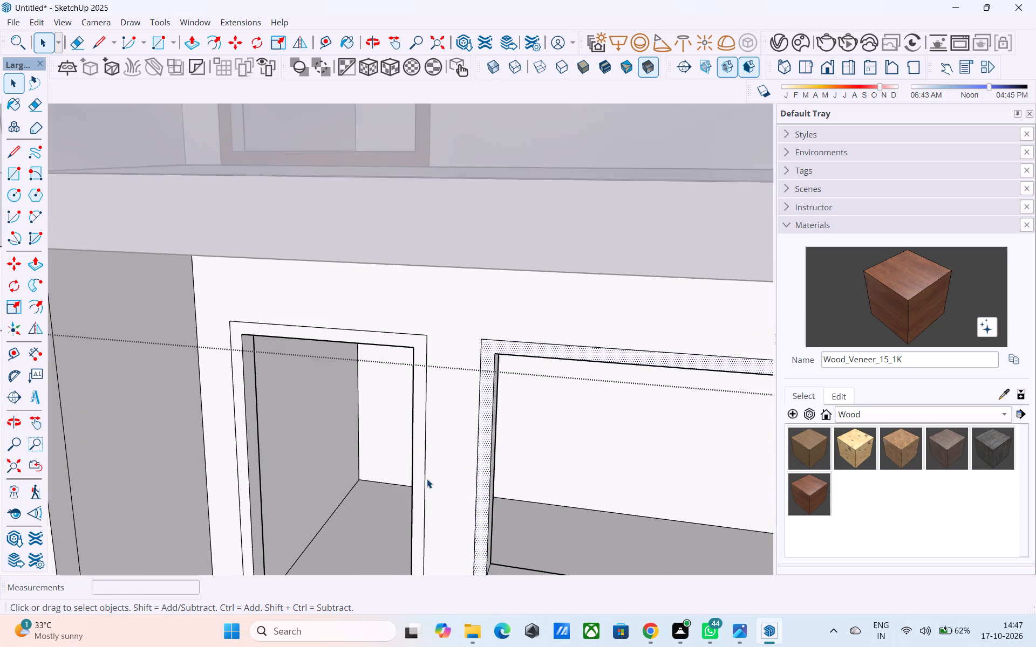
scroll(427, 479, up, 3)
drag(923, 283, 918, 280)
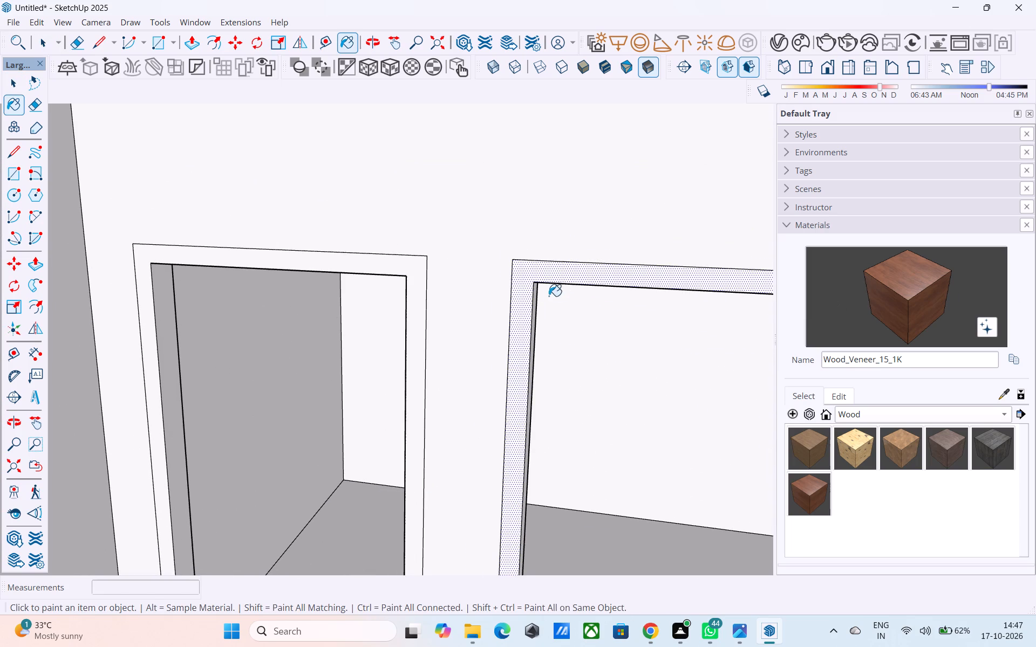
scroll(549, 296, up, 5)
scroll(444, 272, down, 4)
click(403, 253)
scroll(564, 355, down, 5)
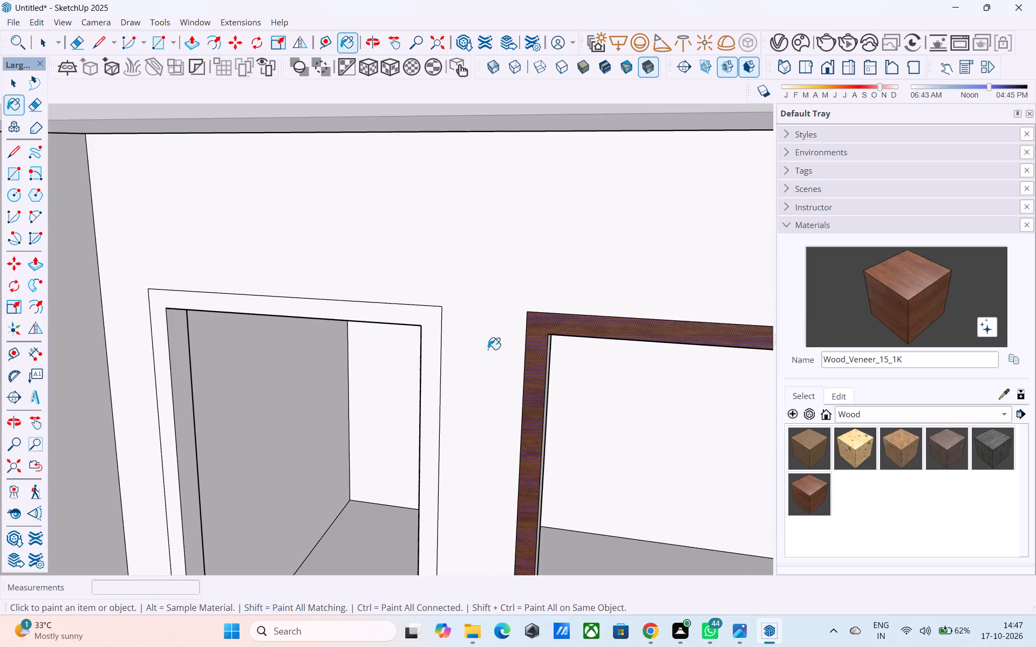
Paint the ground-floor door frame face with Wood_Veneer_15_1K and leave the group.
scroll(438, 326, up, 4)
click(427, 318)
scroll(455, 348, down, 16)
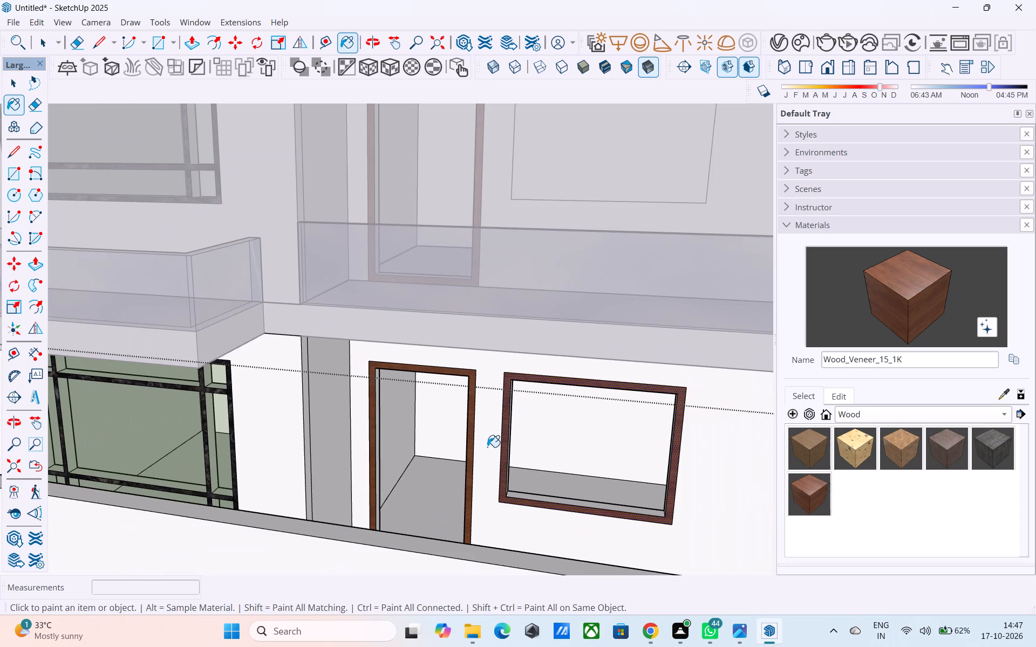
key(space)
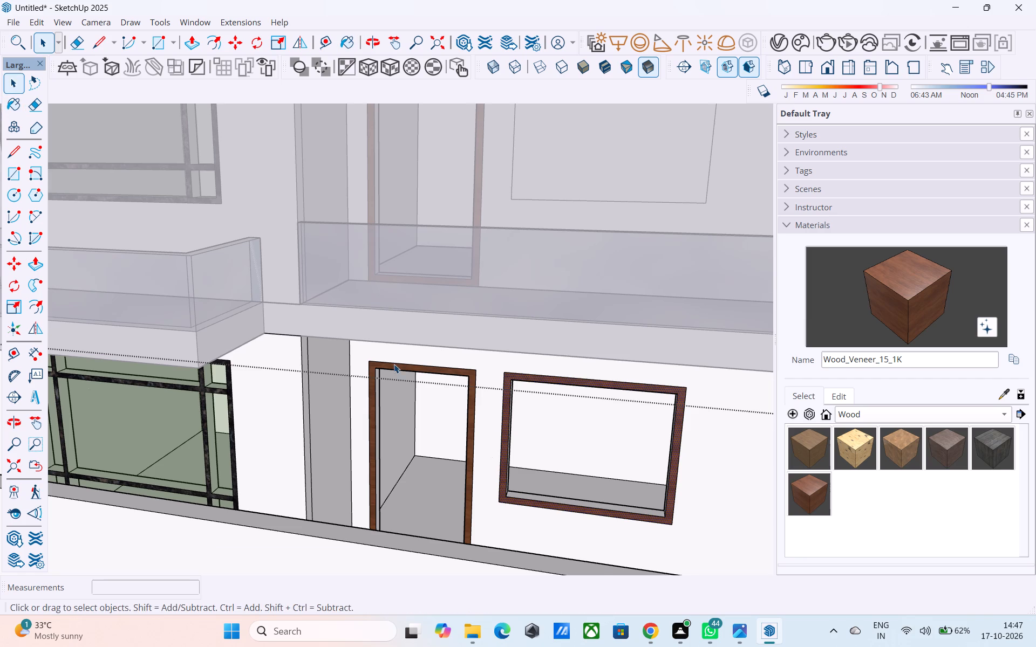
scroll(394, 364, down, 10)
click(654, 335)
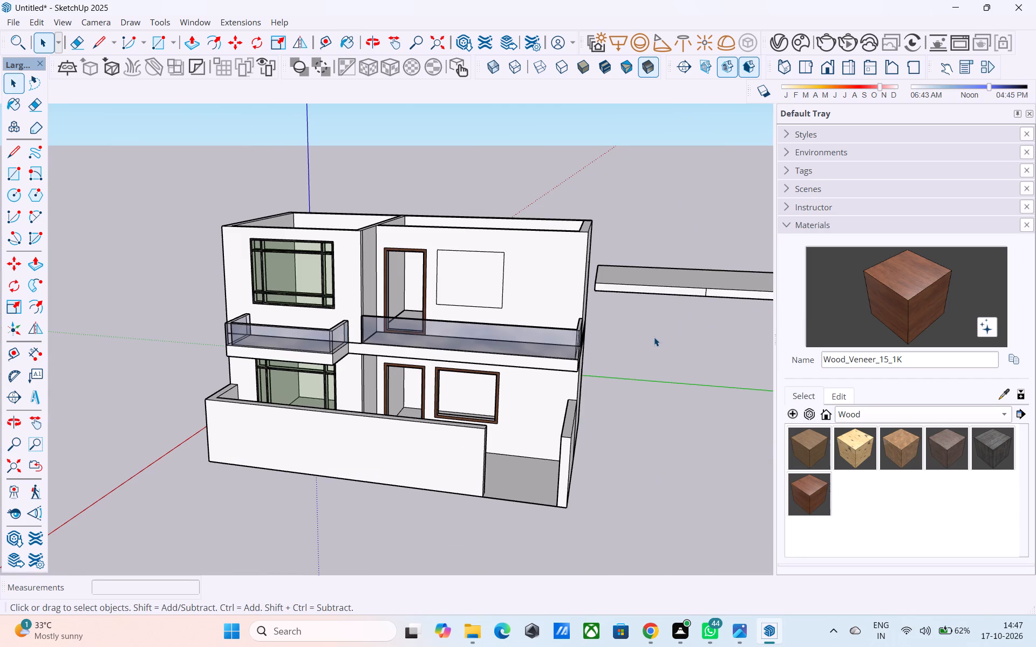
Examine the house's front façade, balconies and painted frames from several angles.
scroll(713, 400, up, 1)
middle_drag(713, 400, 810, 408)
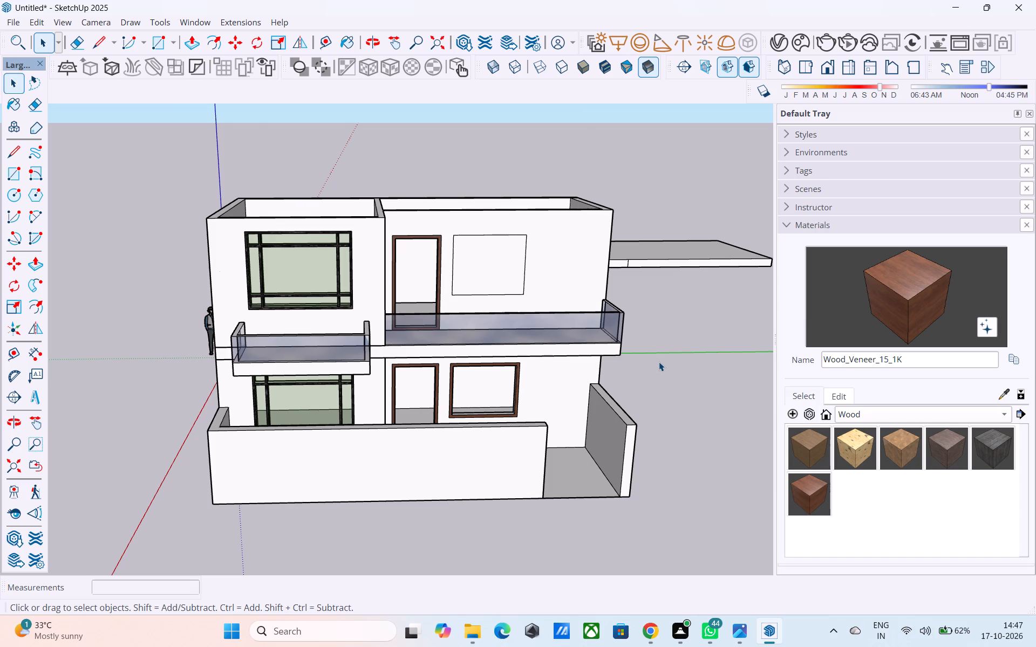
middle_drag(667, 374, 631, 369)
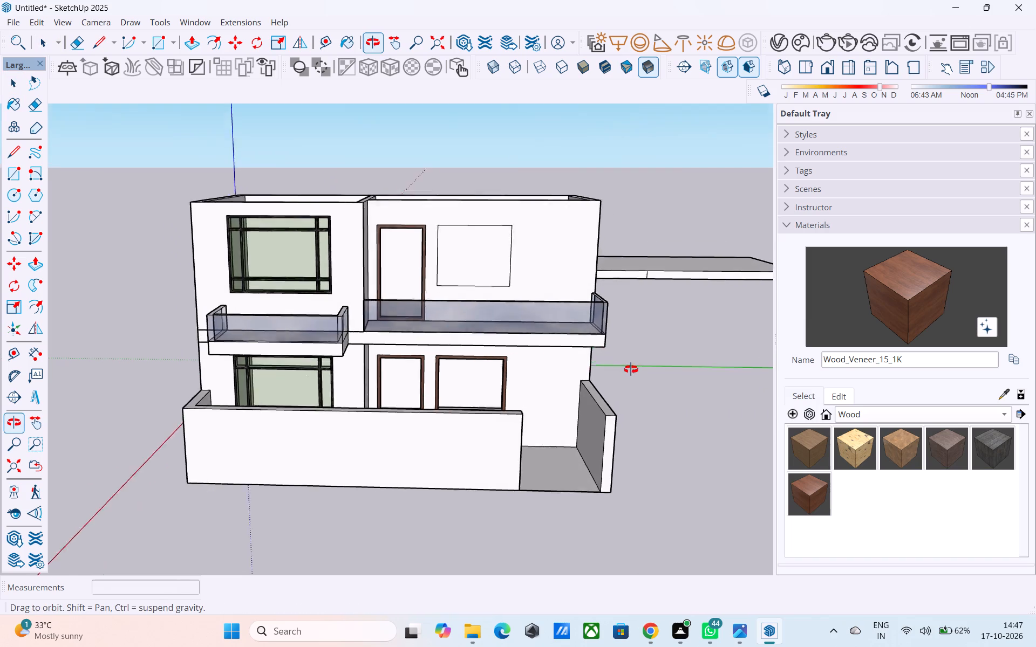
middle_drag(631, 369, 640, 376)
scroll(607, 384, down, 4)
middle_drag(606, 387, 565, 505)
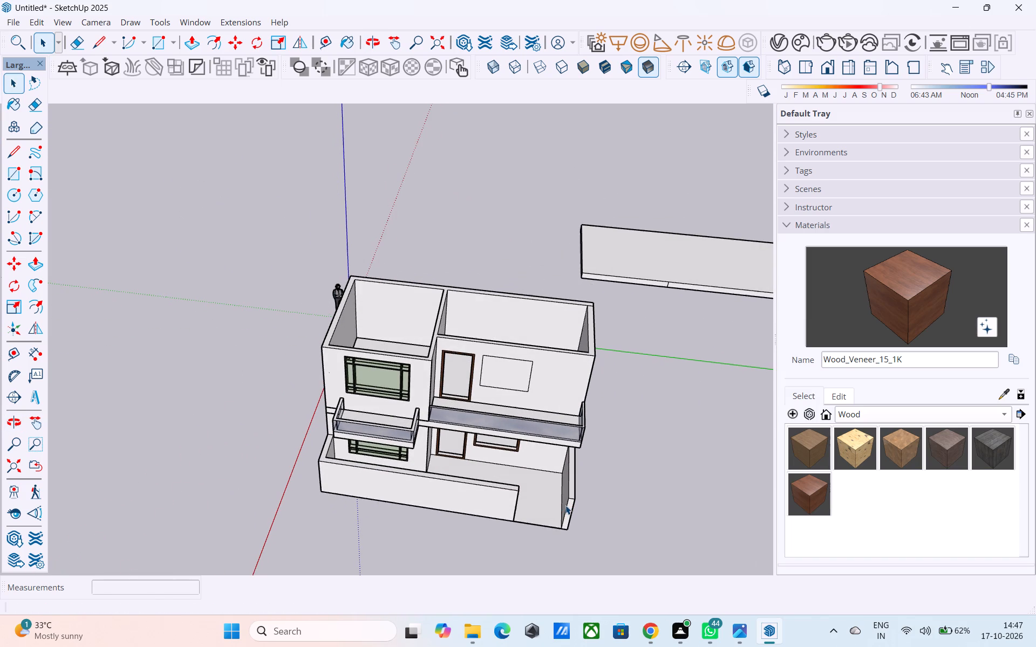
middle_drag(565, 505, 565, 417)
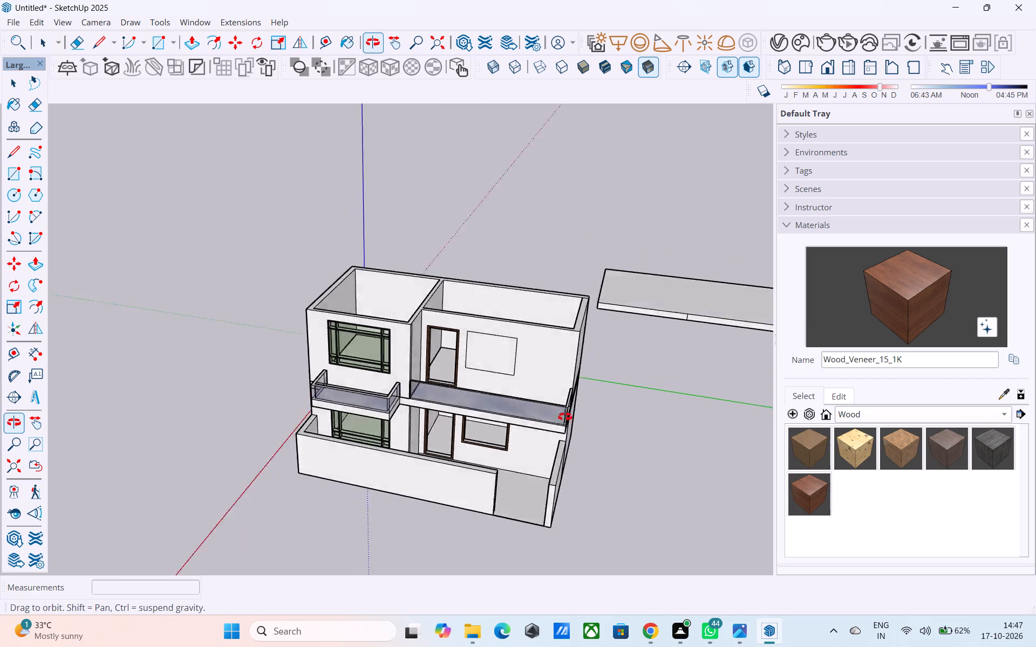
middle_drag(565, 417, 645, 380)
middle_drag(577, 359, 534, 291)
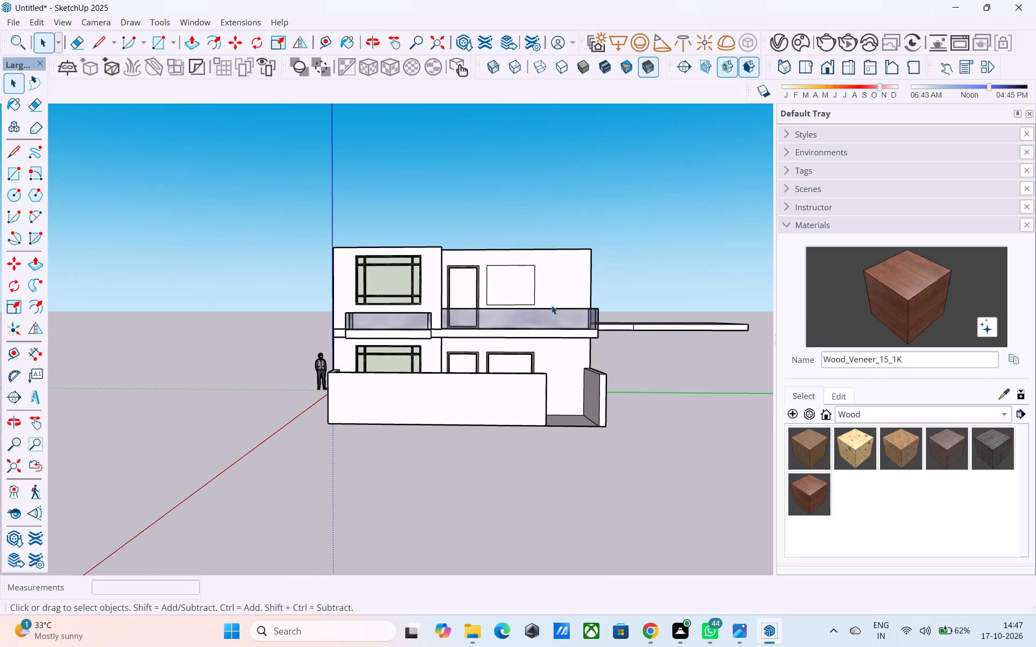
middle_drag(555, 321, 516, 398)
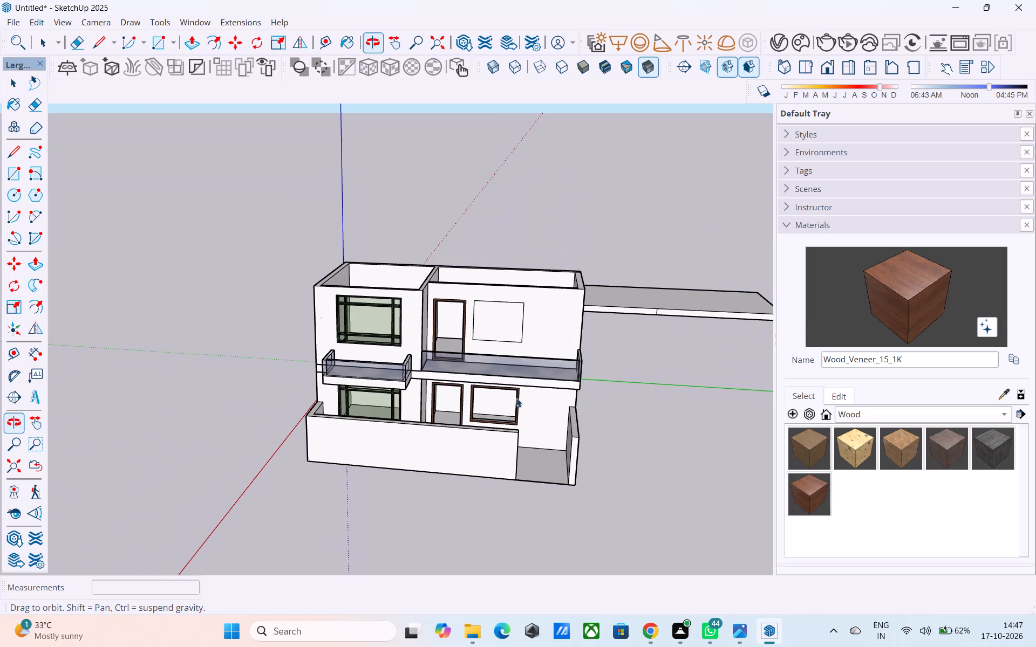
middle_drag(516, 343, 543, 361)
middle_drag(438, 333, 263, 334)
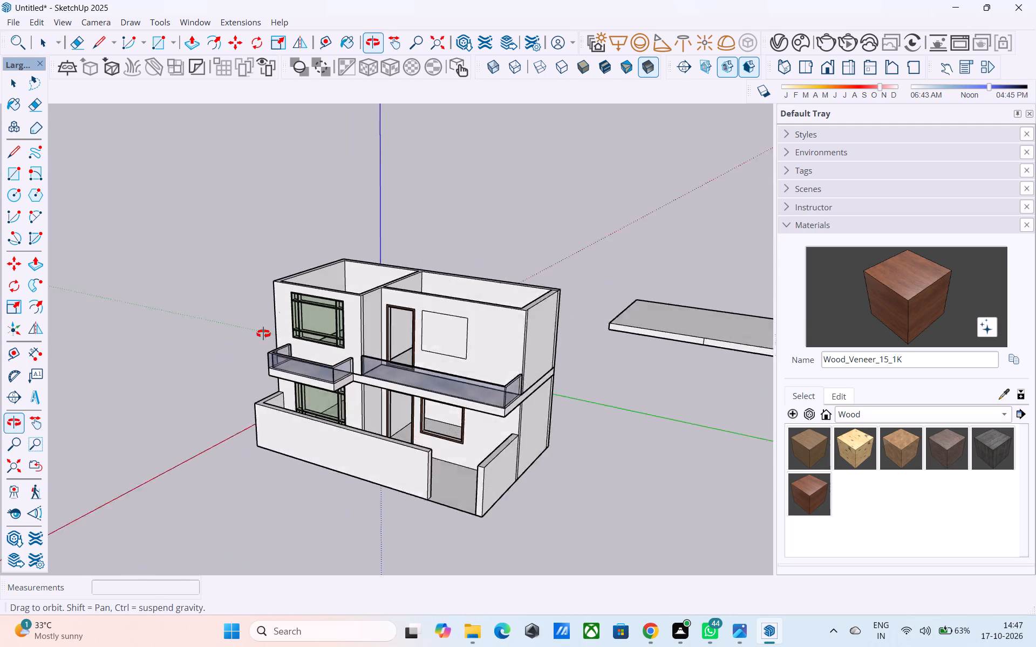
middle_drag(263, 334, 233, 333)
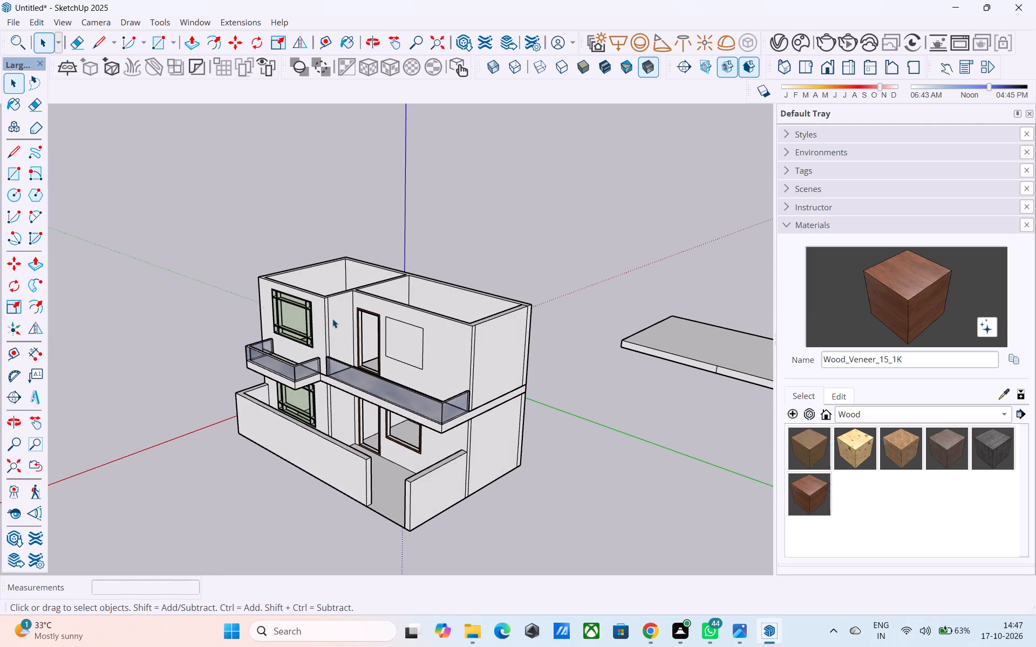
Inside the upper-floor group, Push/Pull the balcony door's inner jamb face 3' 6" across to the opposite jamb to close the opening.
scroll(555, 265, down, 4)
scroll(408, 286, up, 10)
middle_drag(432, 337, 393, 312)
scroll(371, 330, up, 7)
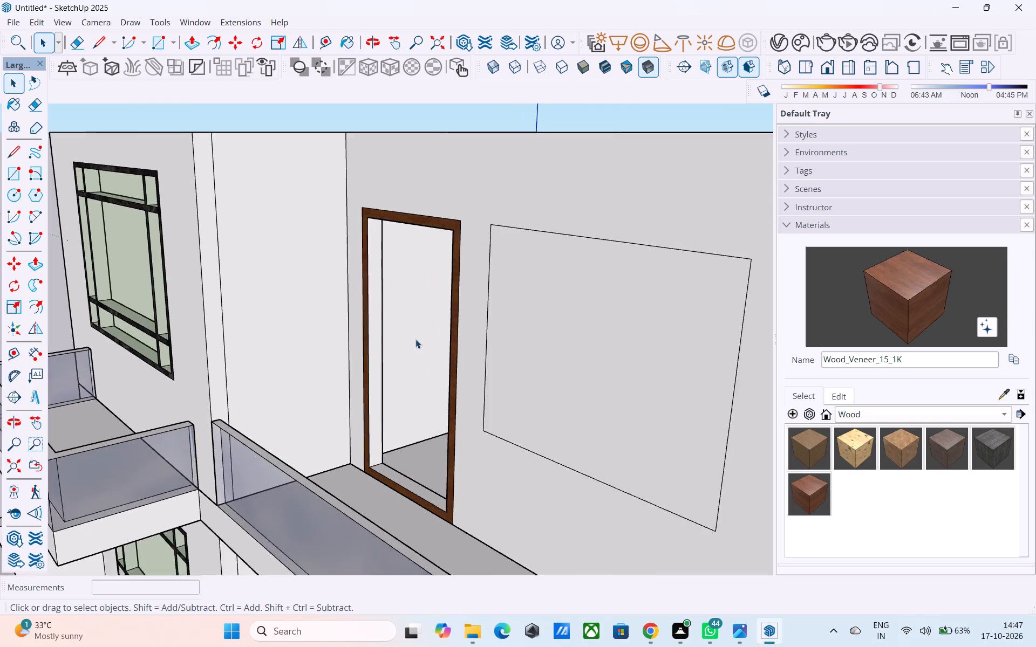
scroll(415, 339, up, 1)
click(370, 318)
double_click(371, 319)
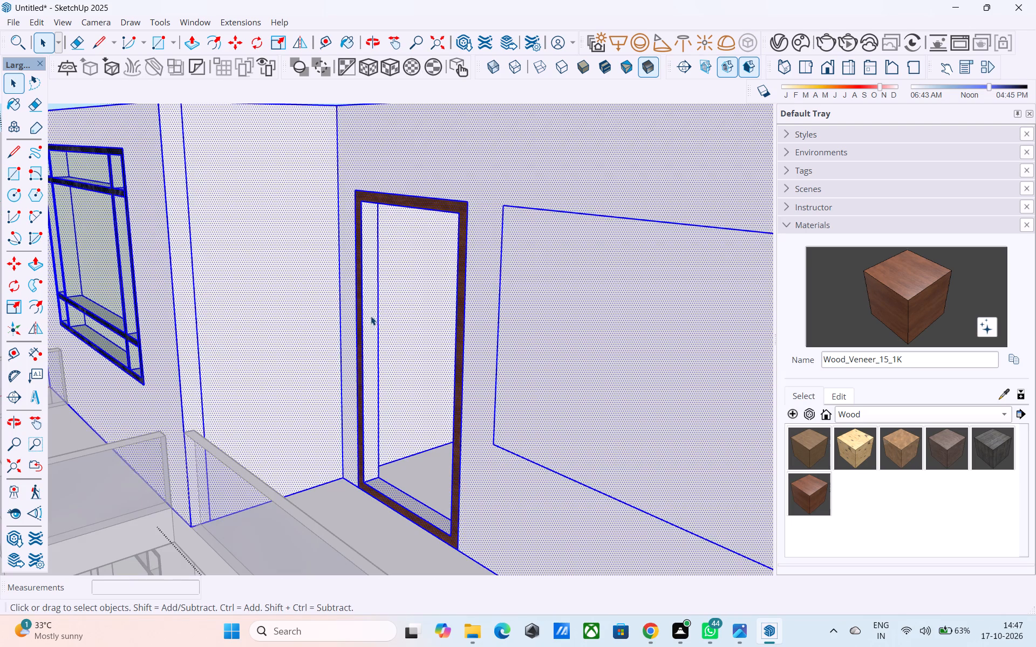
click(370, 313)
key(p)
click(376, 320)
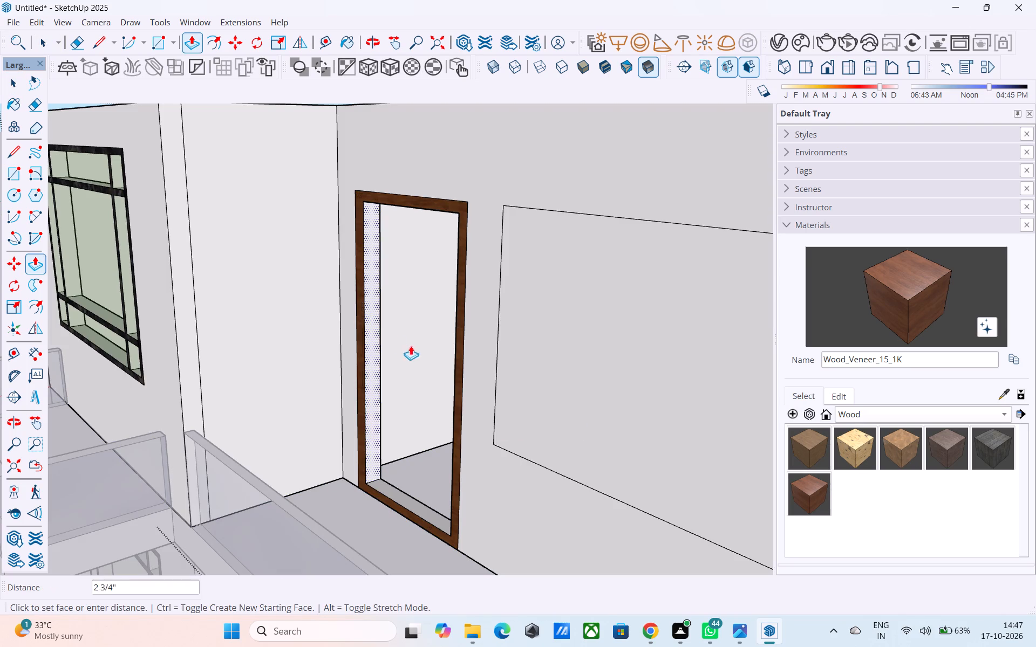
click(478, 381)
Paint the closed balcony door face with the Default material from the In Model collection.
middle_drag(501, 389, 592, 410)
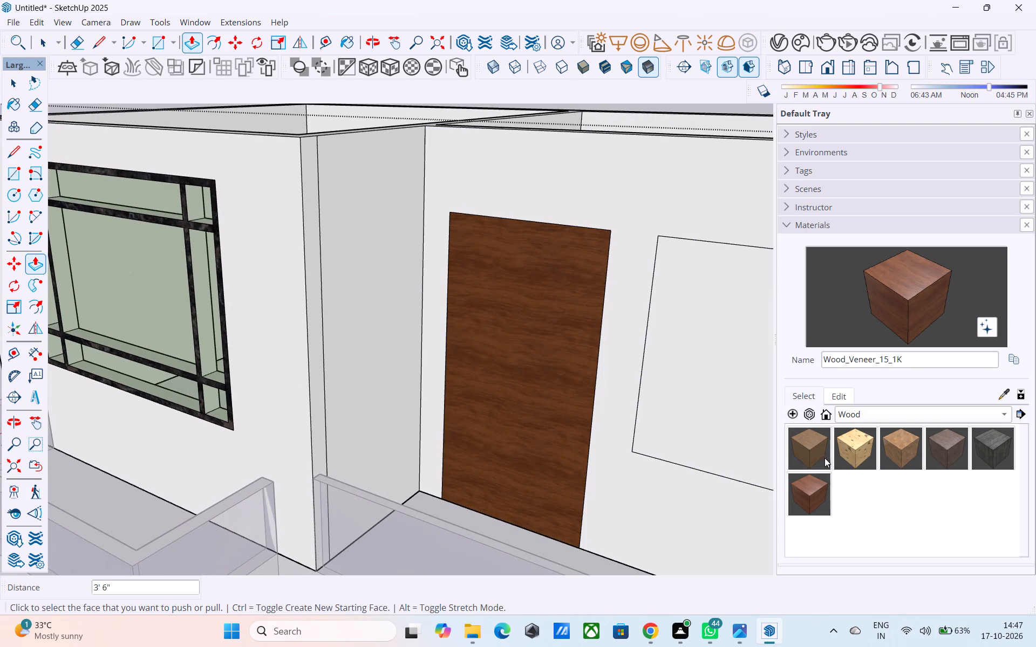
click(841, 418)
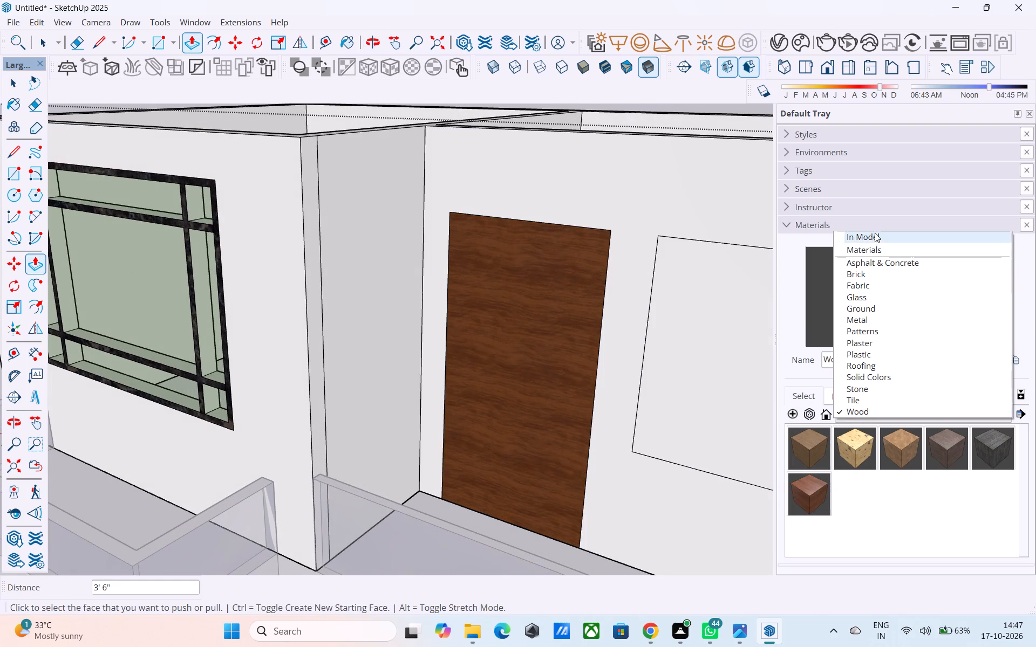
click(875, 233)
scroll(875, 233, up, 1)
click(817, 444)
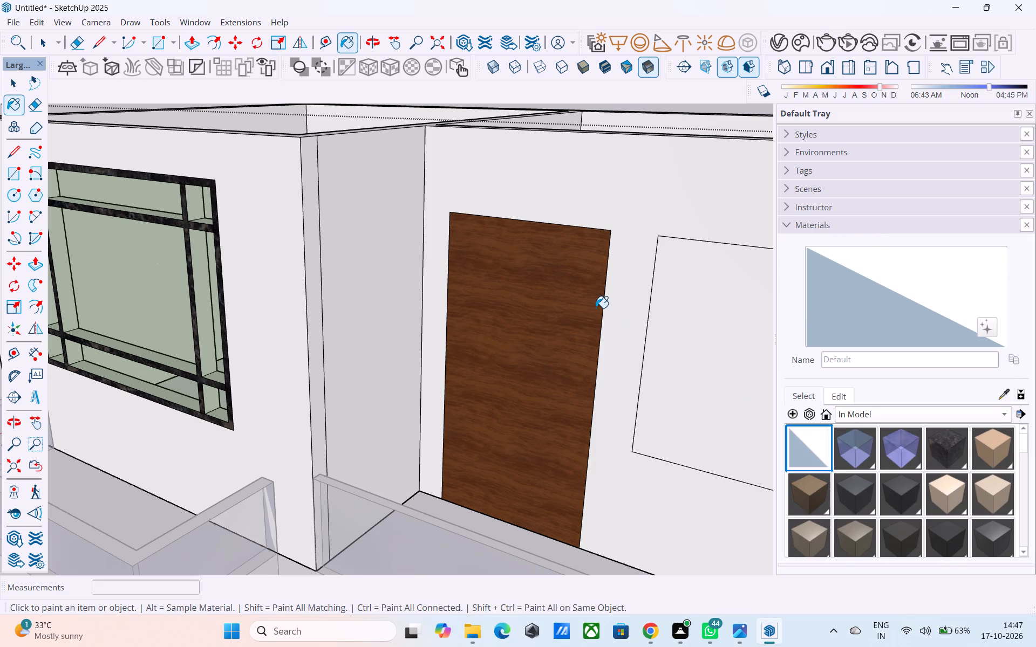
click(595, 307)
Erase the outline edges of the closed balcony door from the upper-floor wall.
click(77, 39)
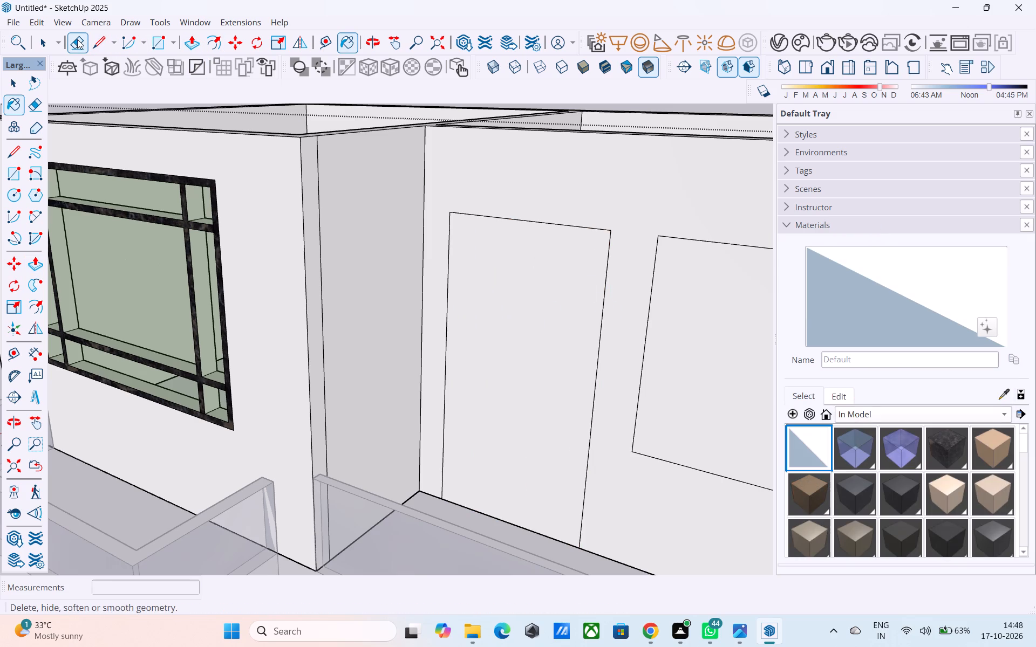
drag(517, 185, 528, 233)
drag(603, 306, 598, 305)
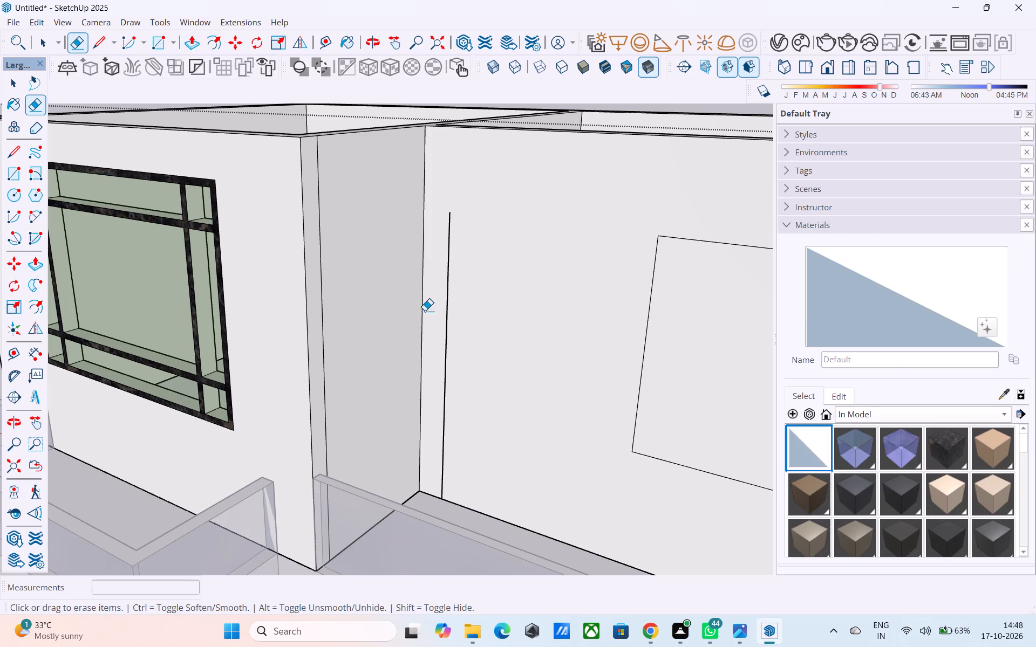
click(444, 311)
click(447, 309)
Draw a 4' by 4' rectangle on the upper balcony wall, starting from the lower-right corner of the existing window outline.
scroll(442, 308, down, 6)
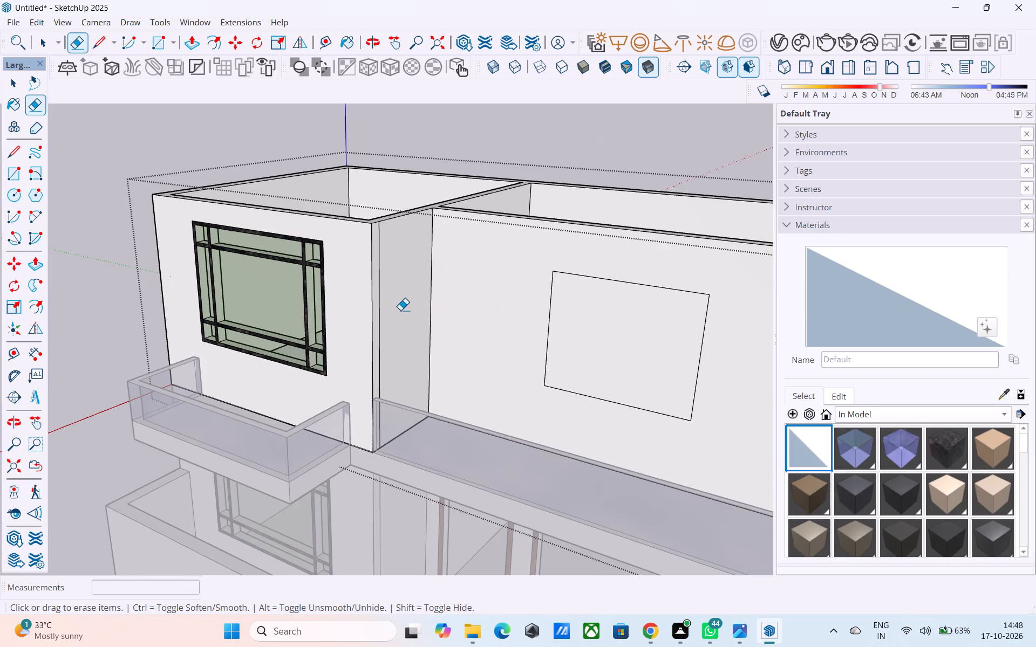
scroll(268, 294, down, 4)
middle_drag(296, 295, 524, 289)
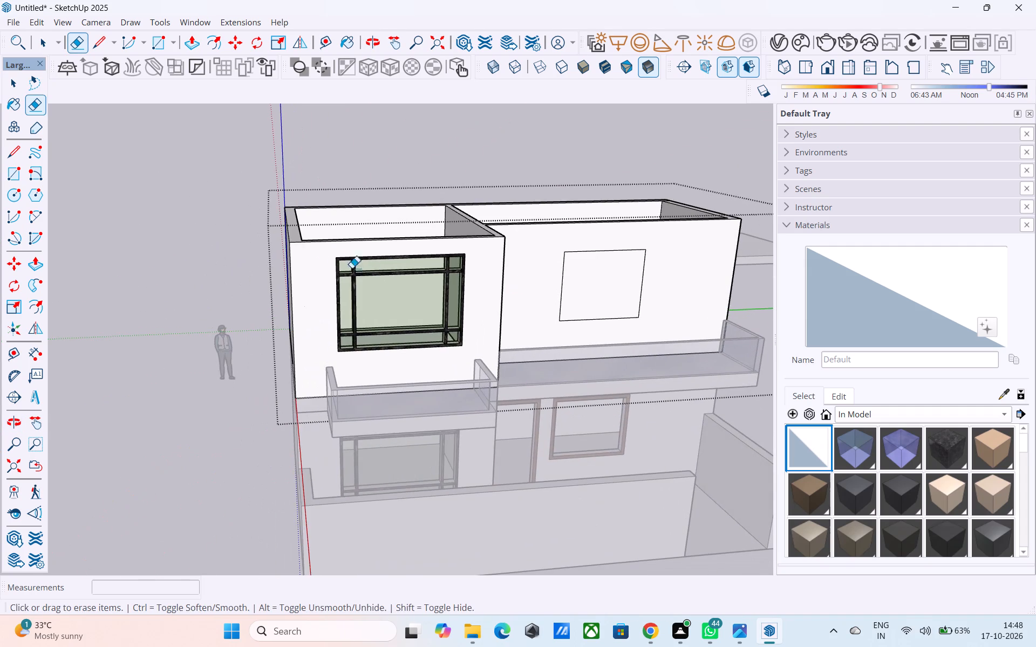
scroll(202, 259, down, 4)
scroll(535, 279, up, 3)
middle_drag(501, 273, 435, 266)
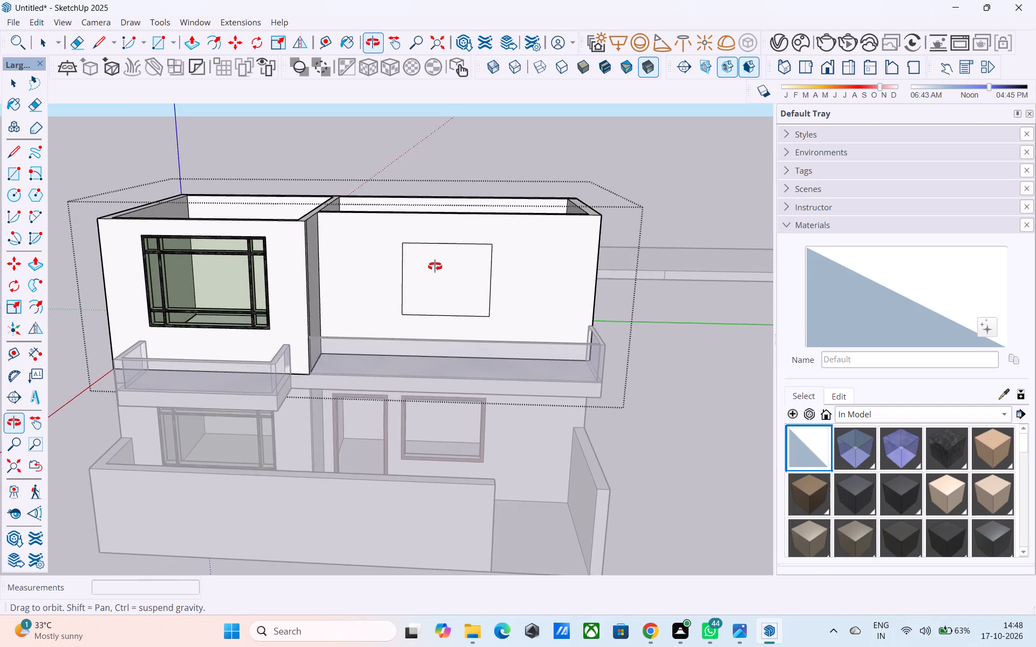
middle_drag(435, 266, 443, 261)
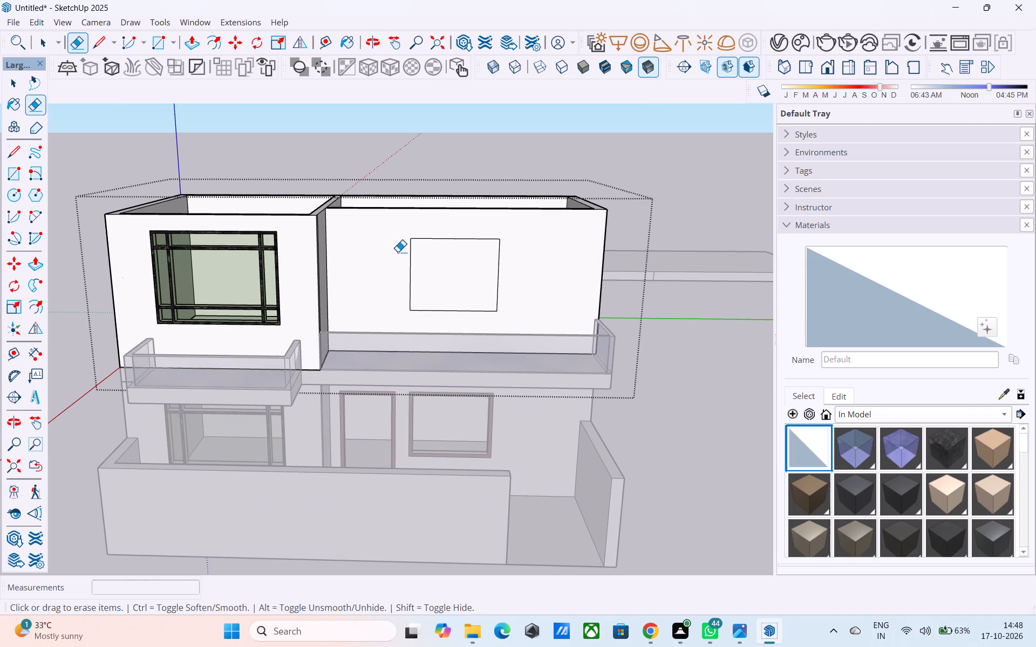
key(r)
scroll(467, 283, up, 8)
click(520, 332)
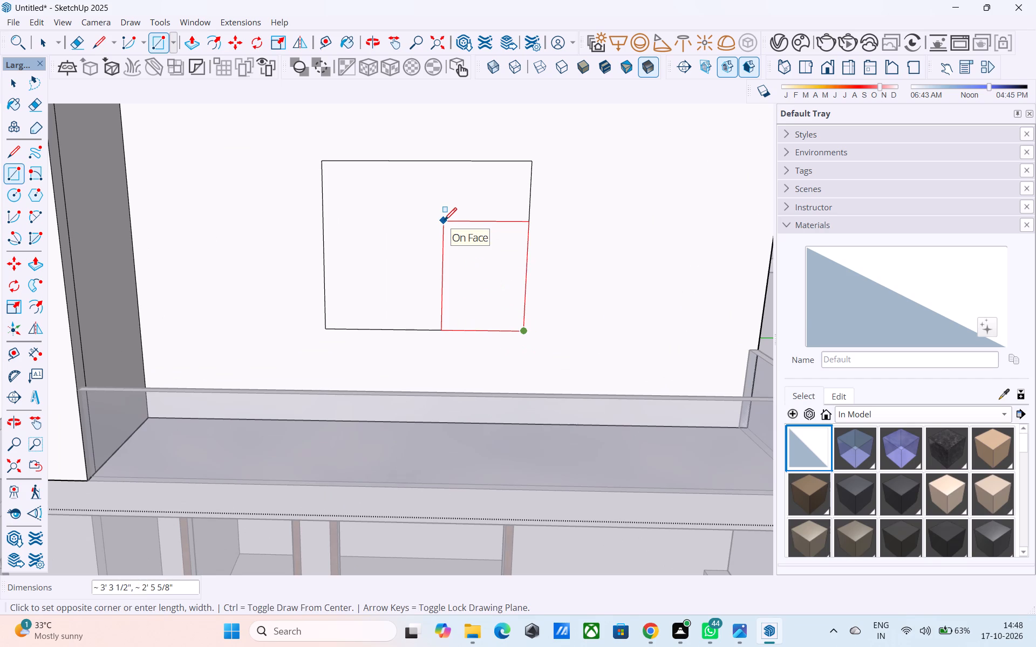
text(4',4')
key(Return)
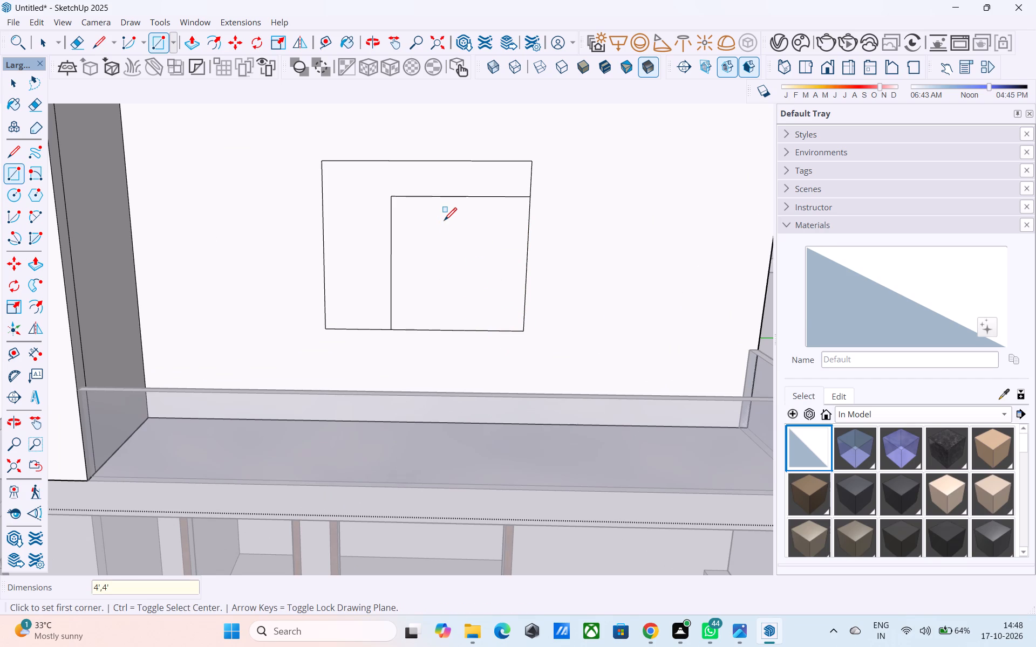
Erase the old window outline's leftover edges around the 4' by 4' rectangle on the upper balcony wall.
key(e)
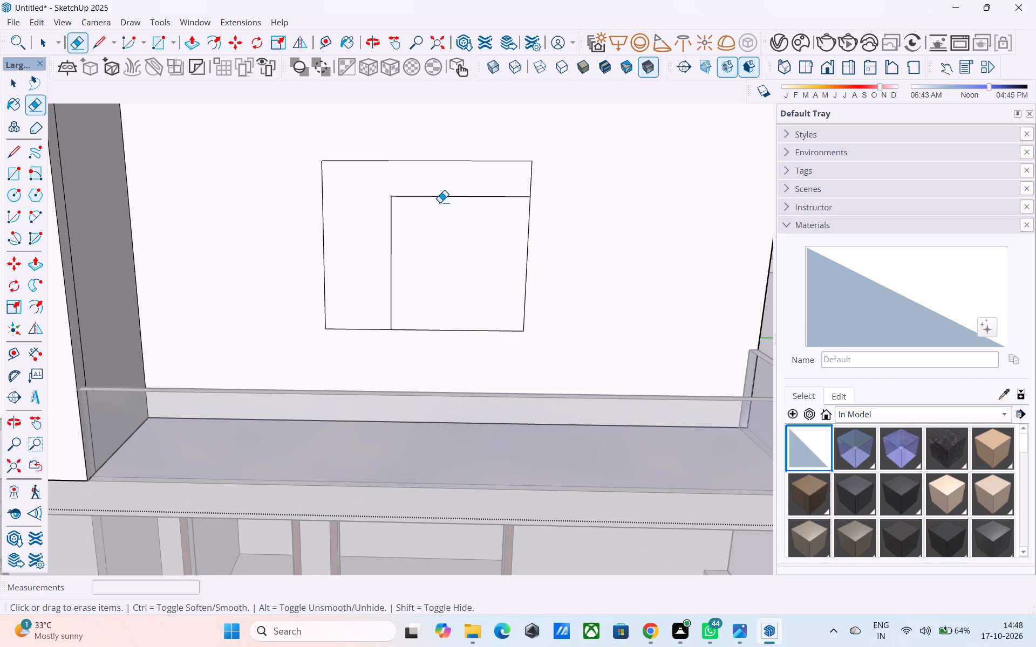
drag(421, 146, 420, 176)
drag(337, 180, 308, 185)
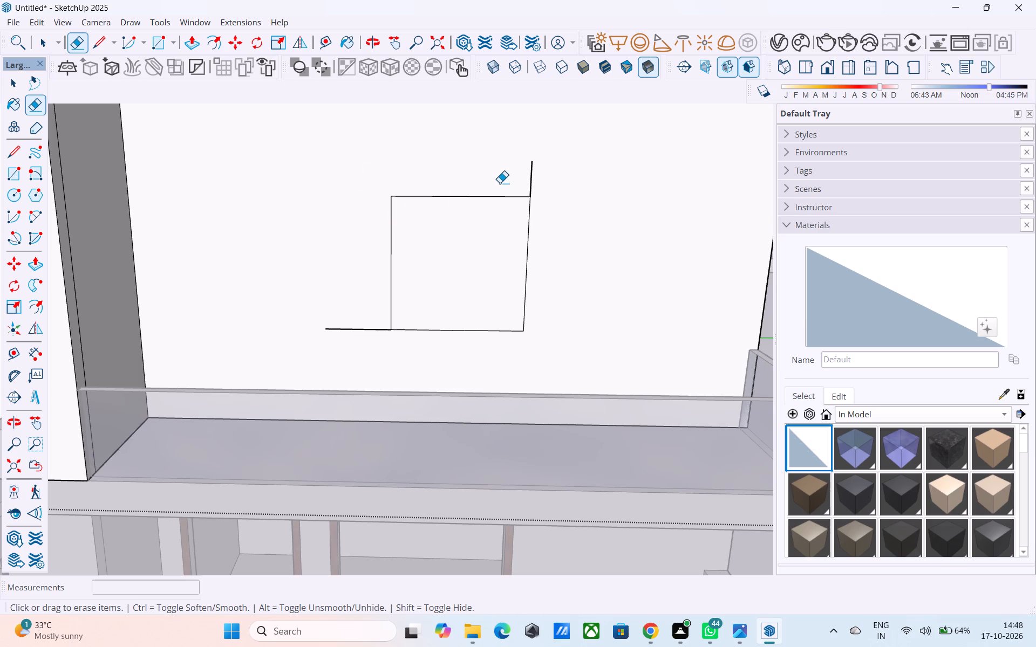
drag(517, 177, 546, 162)
drag(350, 321, 350, 334)
scroll(385, 324, down, 4)
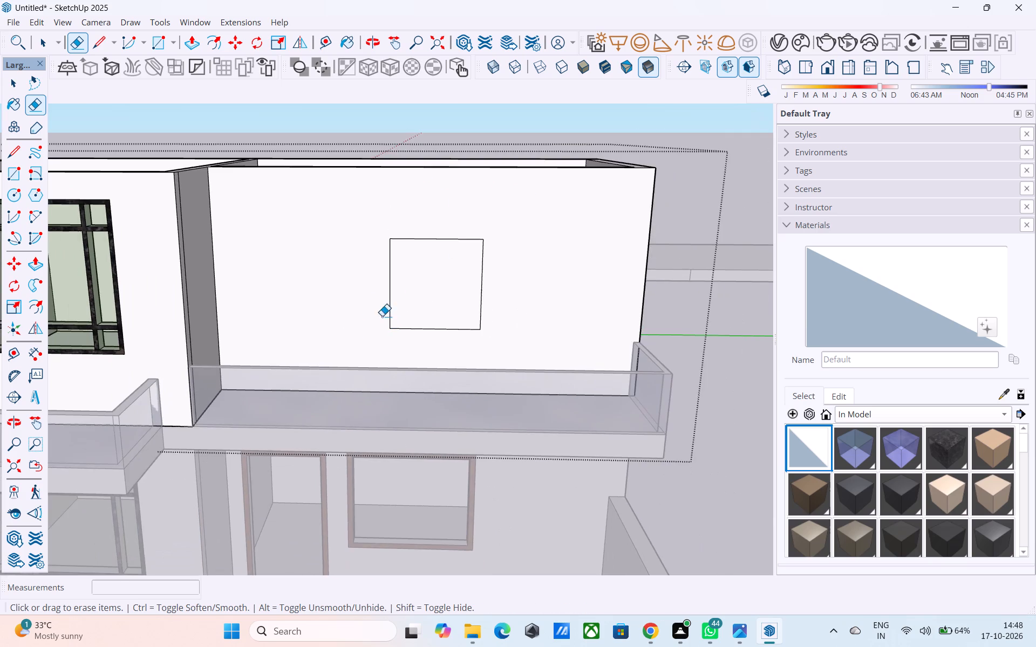
scroll(417, 276, down, 1)
key(space)
middle_drag(418, 273, 427, 290)
scroll(418, 273, up, 1)
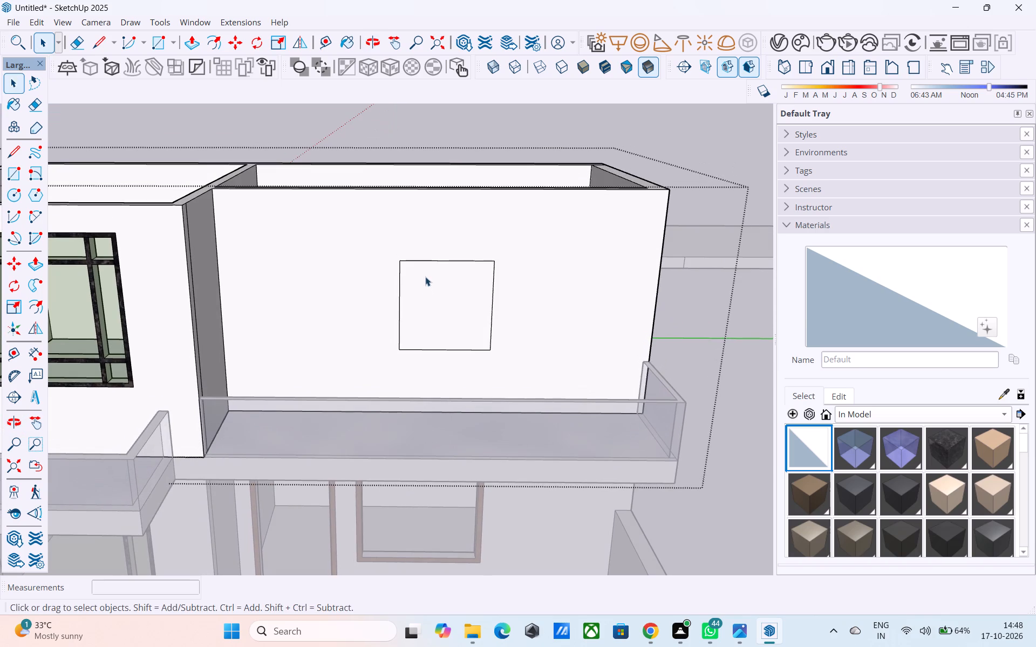
Examine the upper balcony wall and its square window outline from several angles.
click(392, 237)
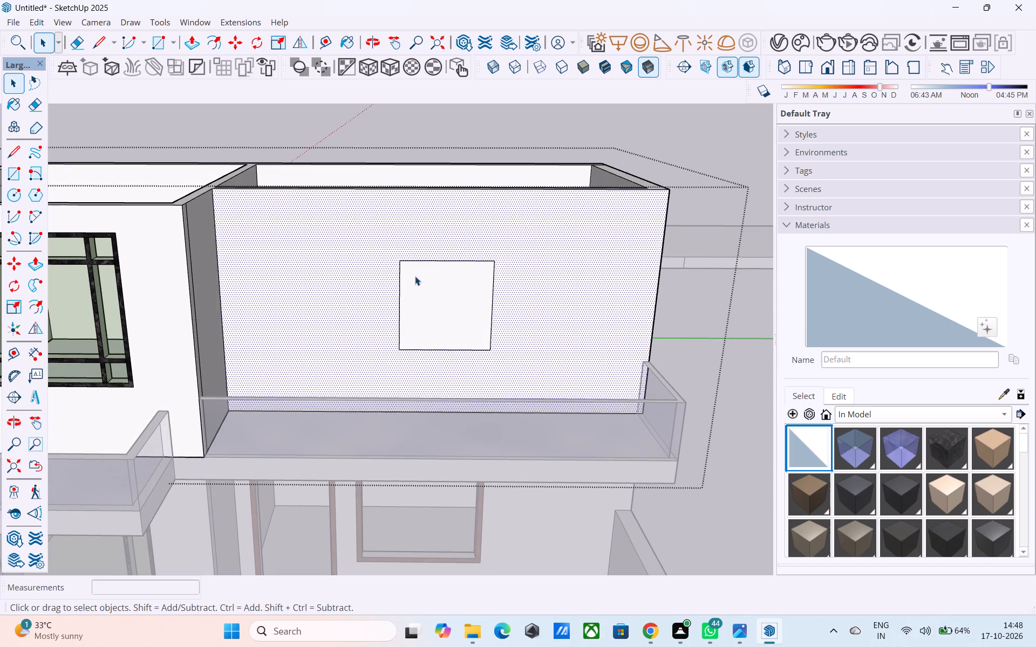
click(416, 279)
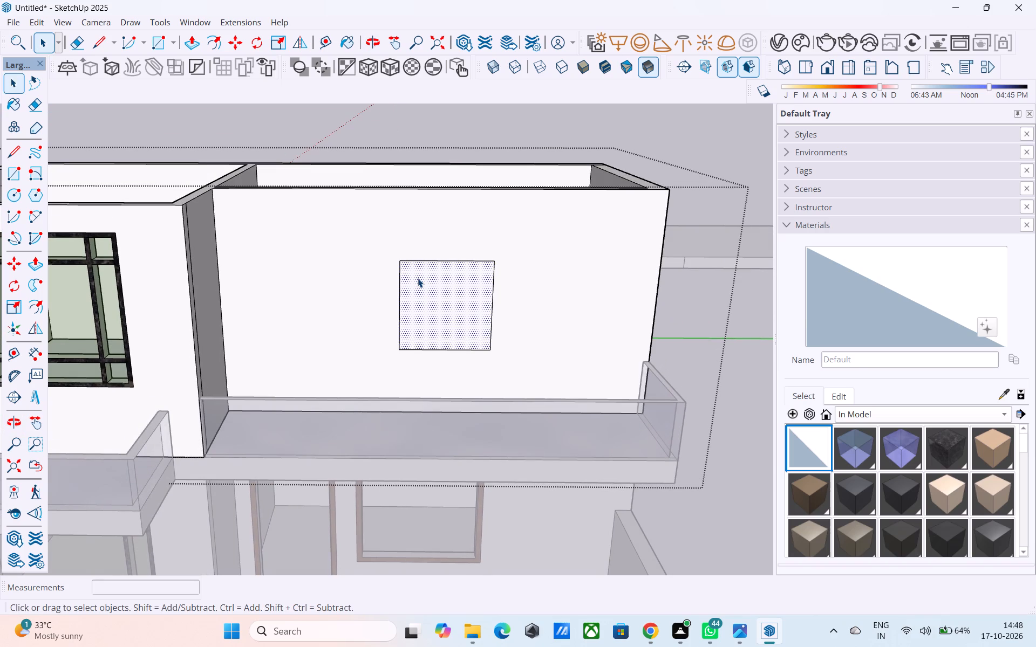
middle_drag(418, 273, 397, 246)
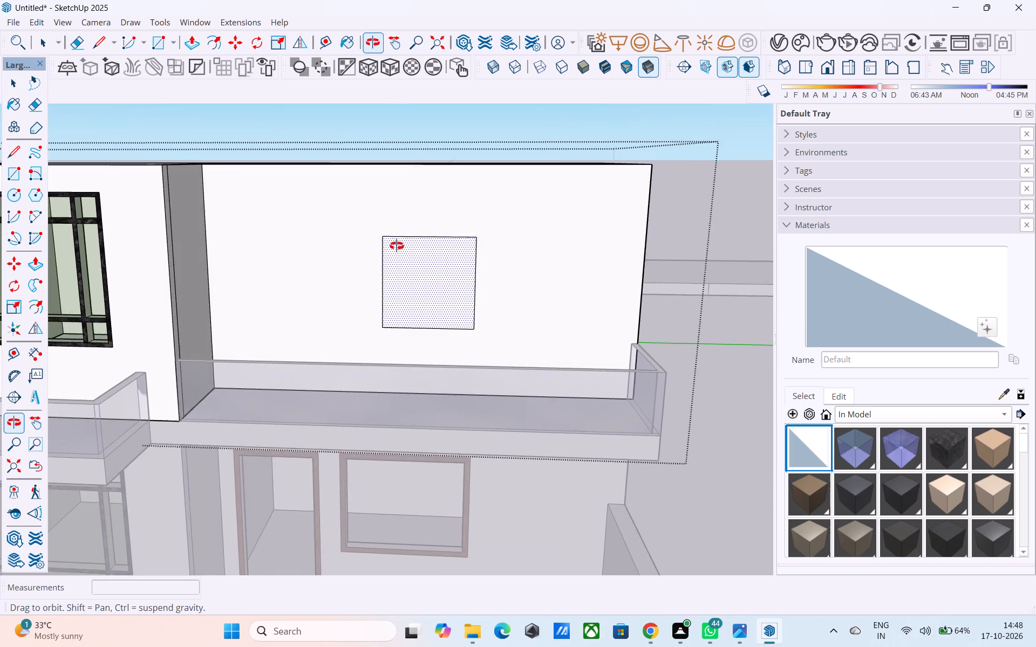
middle_drag(397, 246, 406, 253)
scroll(295, 274, down, 5)
middle_drag(295, 274, 302, 296)
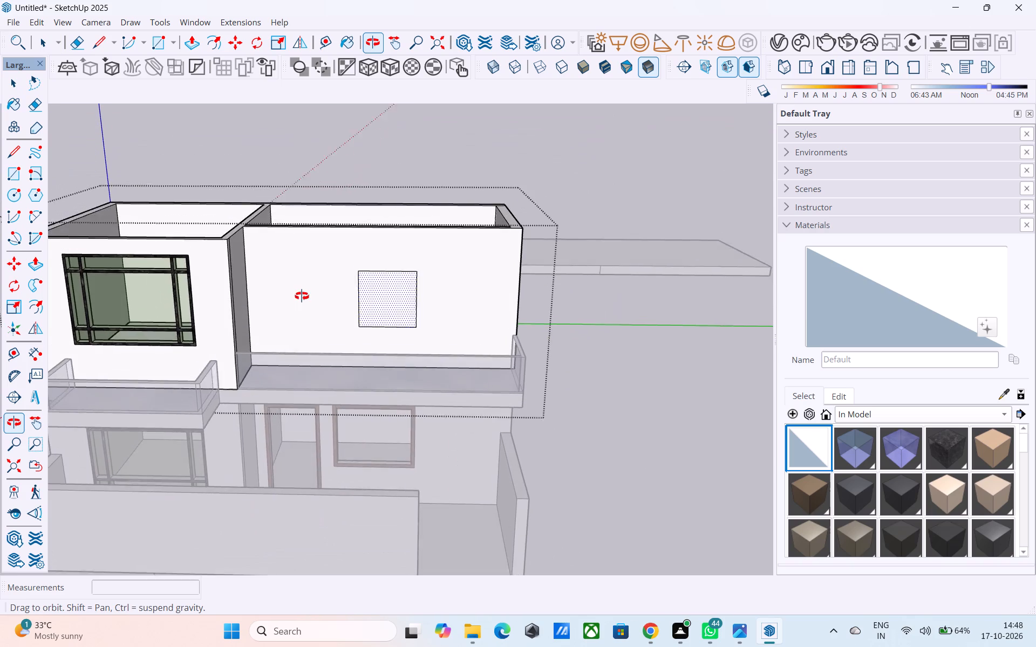
middle_drag(302, 296, 306, 309)
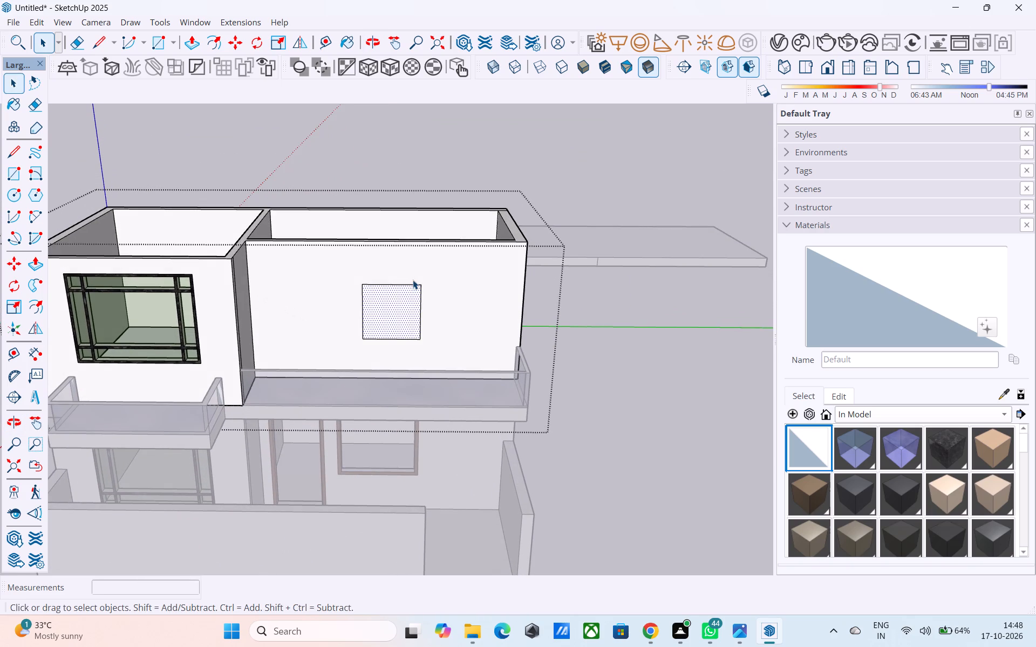
scroll(414, 280, down, 2)
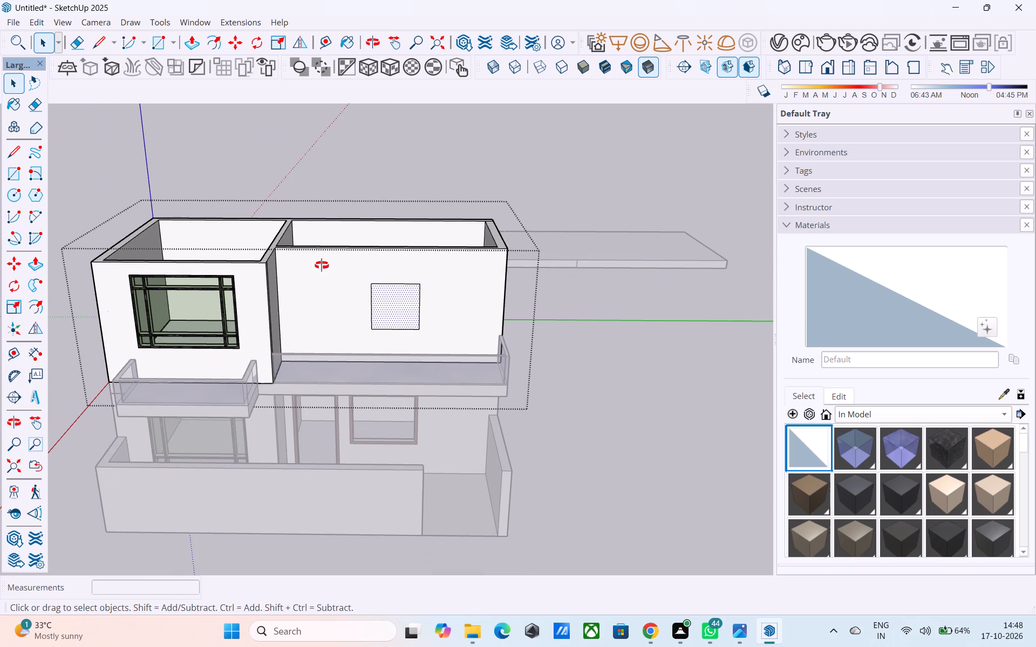
middle_drag(322, 265, 413, 263)
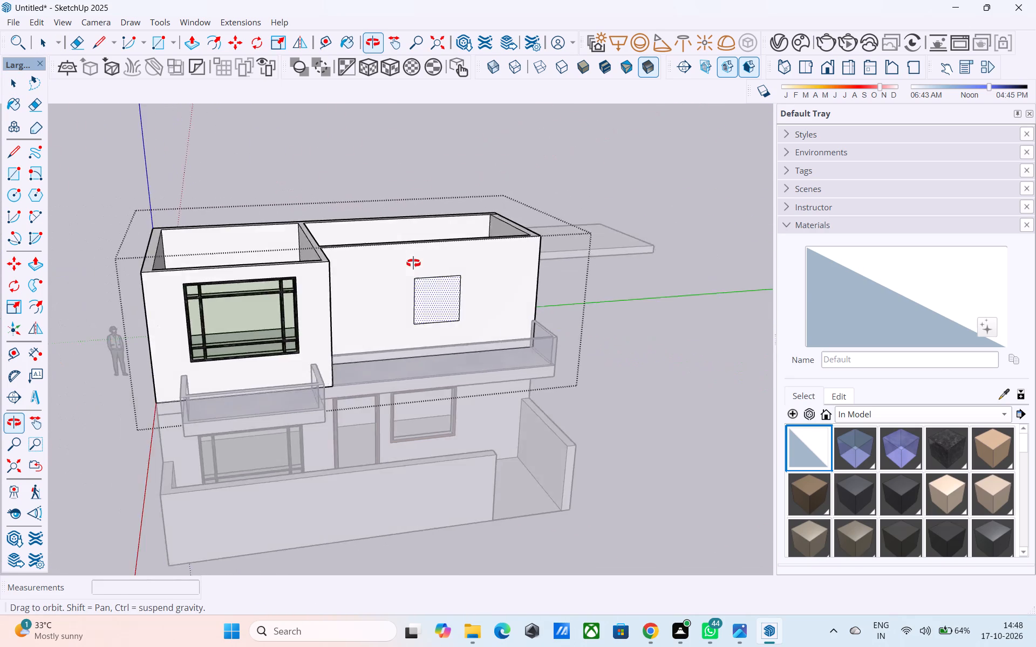
middle_drag(413, 263, 415, 263)
scroll(656, 225, down, 3)
middle_drag(628, 245, 484, 233)
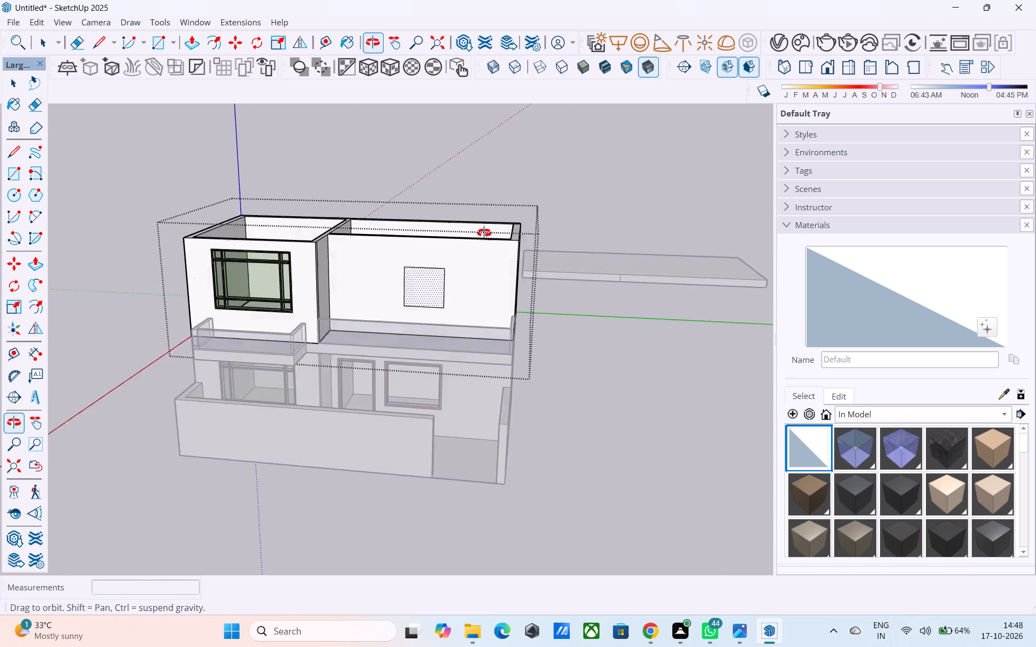
middle_drag(484, 233, 520, 231)
Copy the vertical edge where the balcony wall meets the projecting room 6' along the wall toward the window outline.
scroll(379, 231, up, 3)
scroll(322, 263, up, 4)
click(335, 257)
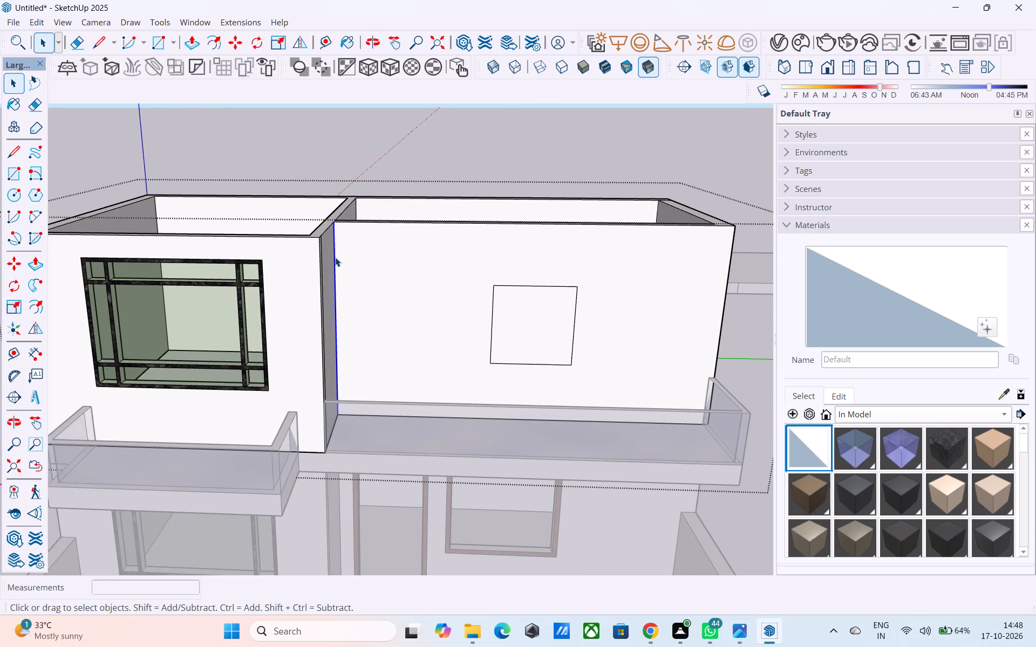
key(m)
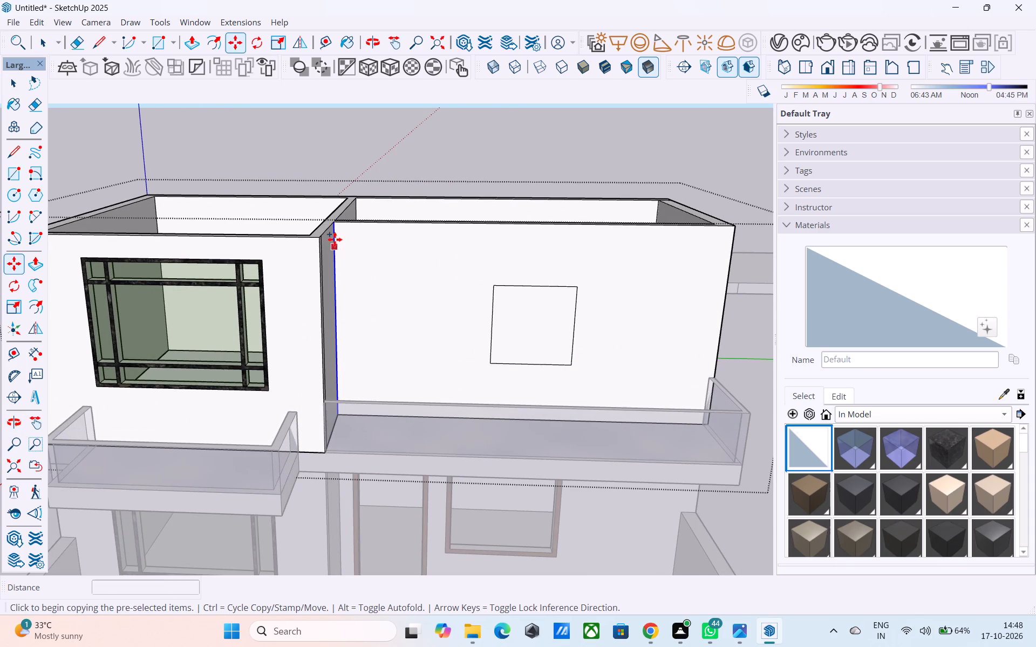
click(332, 222)
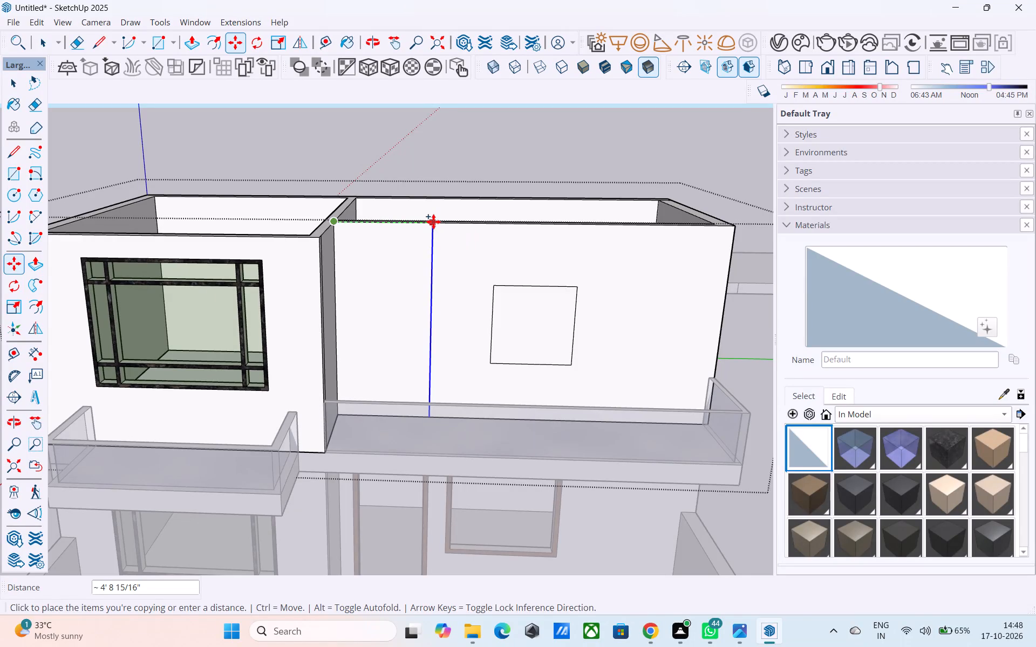
text(5')
key(Return)
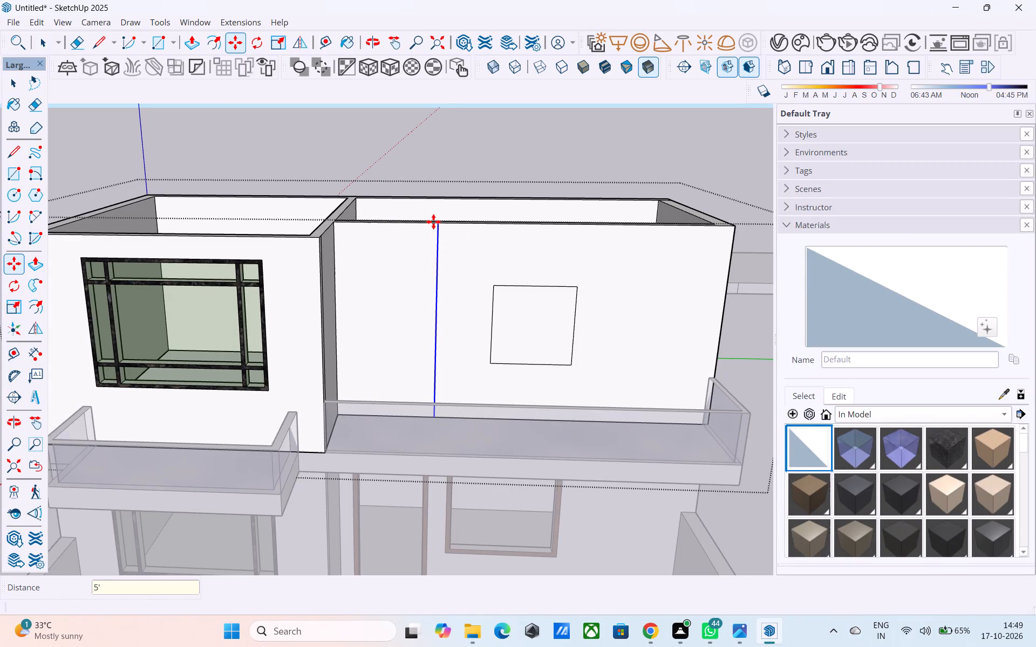
key(6)
key(apostrophe)
key(Return)
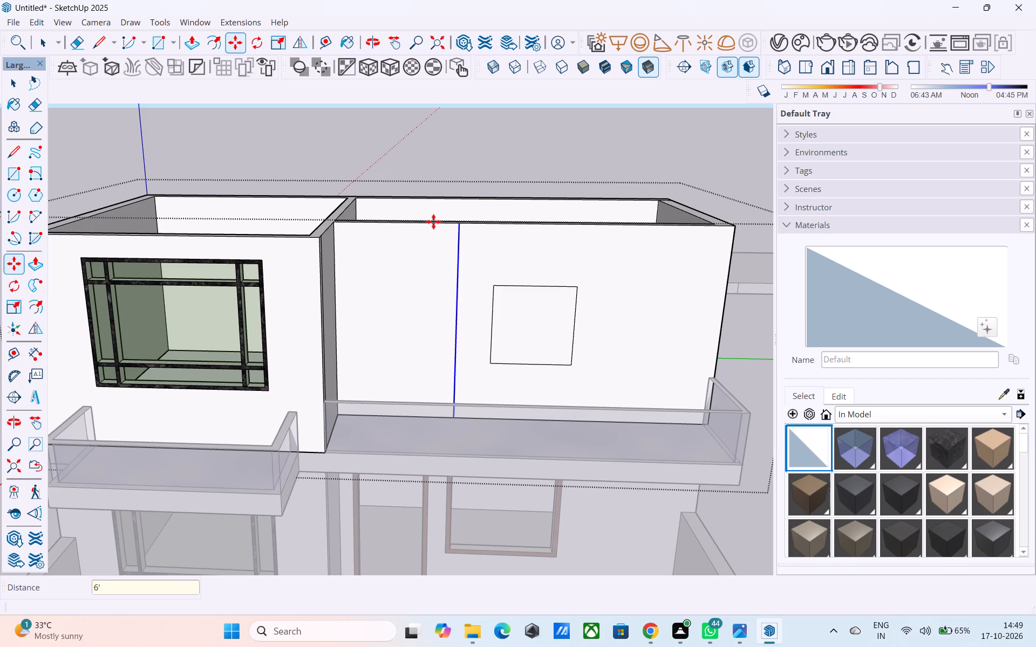
Copy the new vertical line another 9" along the balcony wall toward the square window outline.
middle_drag(431, 224, 438, 236)
scroll(440, 232, up, 3)
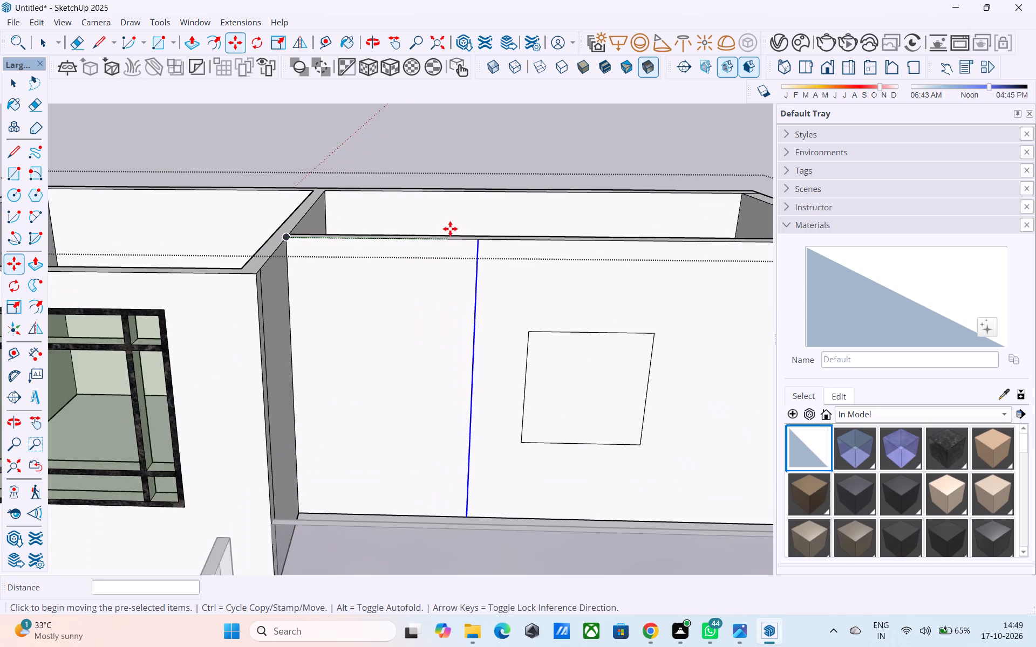
click(478, 236)
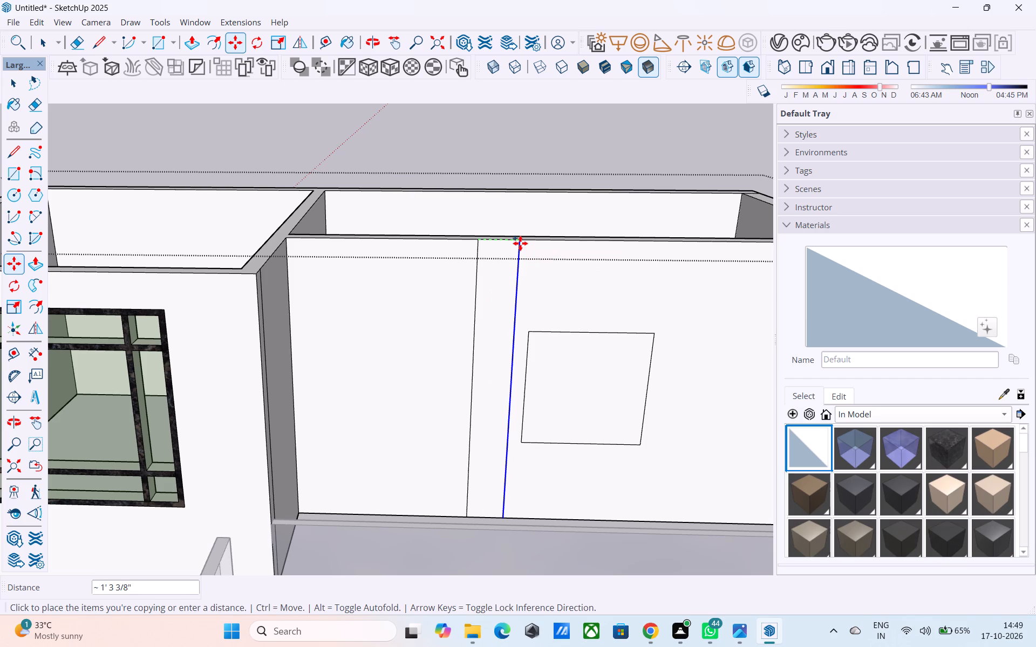
key(9)
key(shift+quotedbl)
key(Return)
key(space)
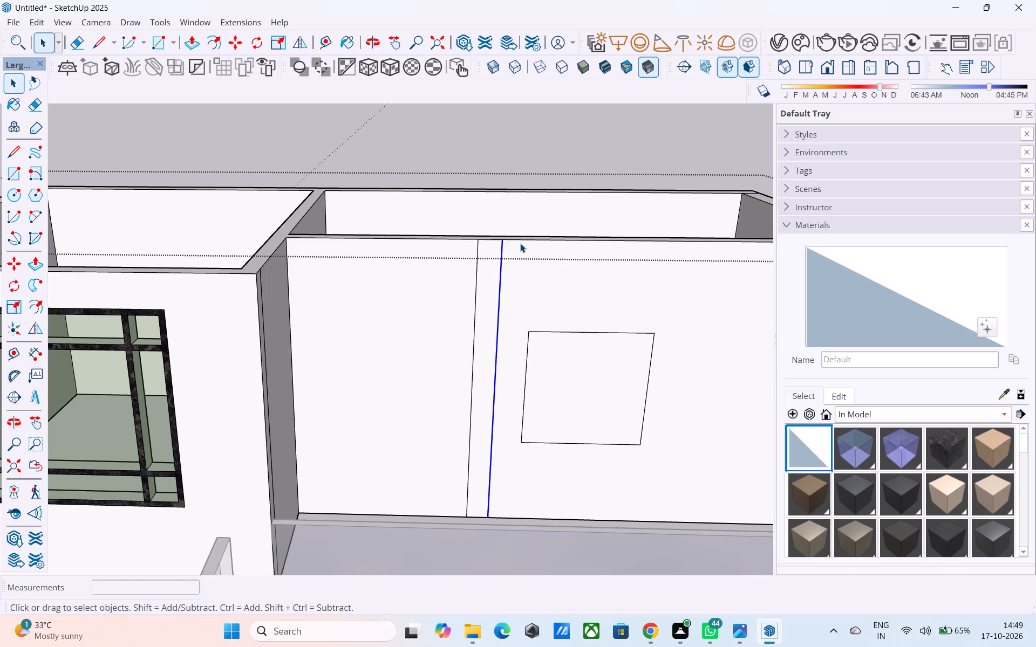
Check the spacing between the two vertical lines at the balcony wall's top edge.
scroll(554, 246, down, 4)
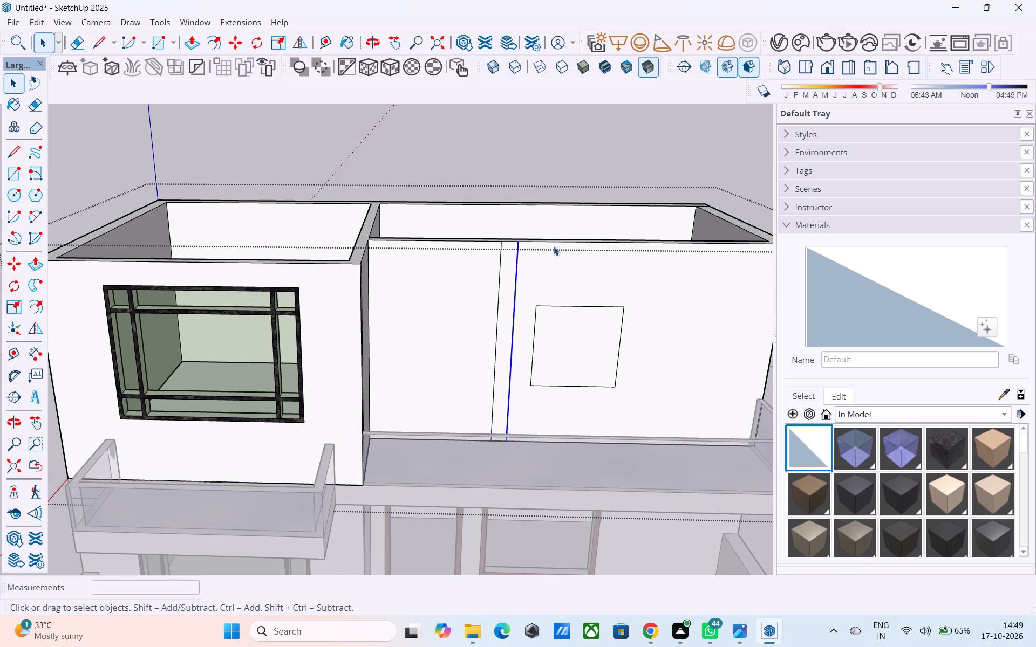
scroll(530, 262, up, 6)
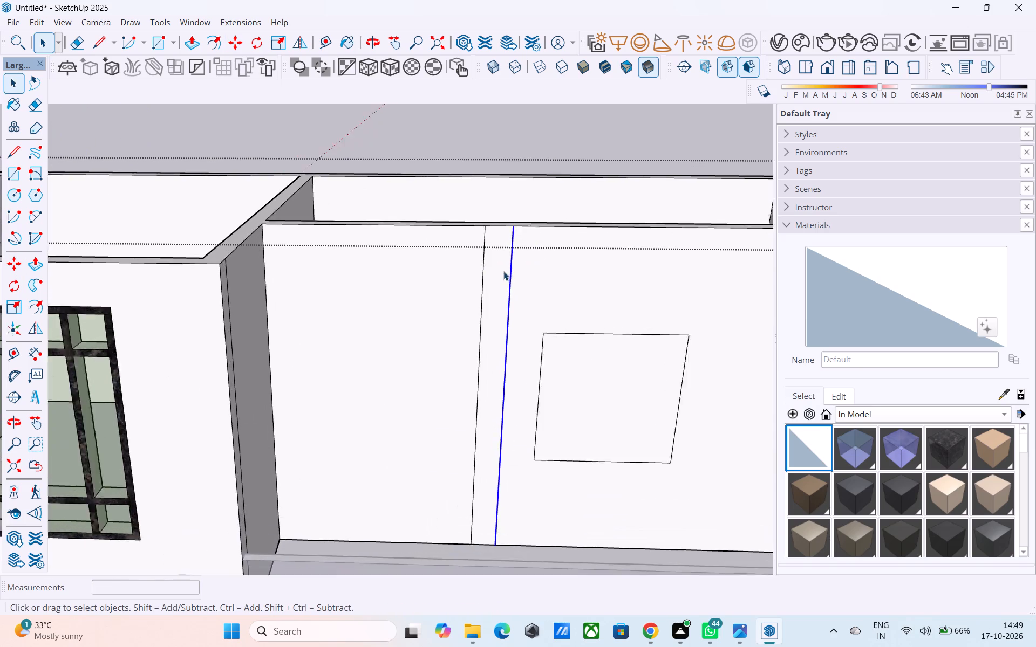
scroll(503, 271, up, 3)
middle_drag(507, 266, 498, 314)
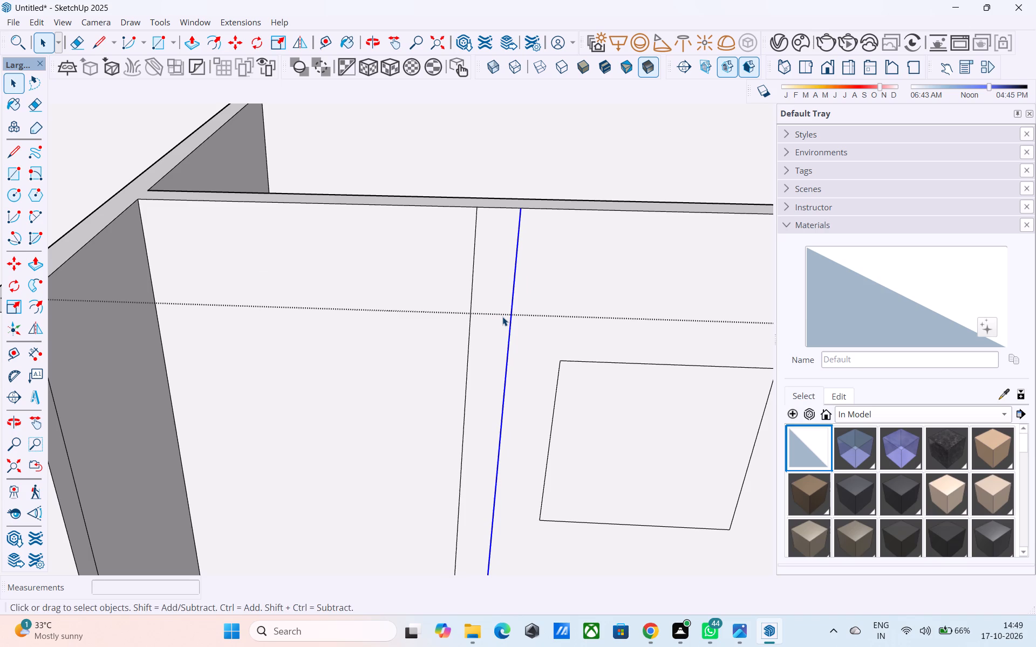
scroll(496, 200, down, 4)
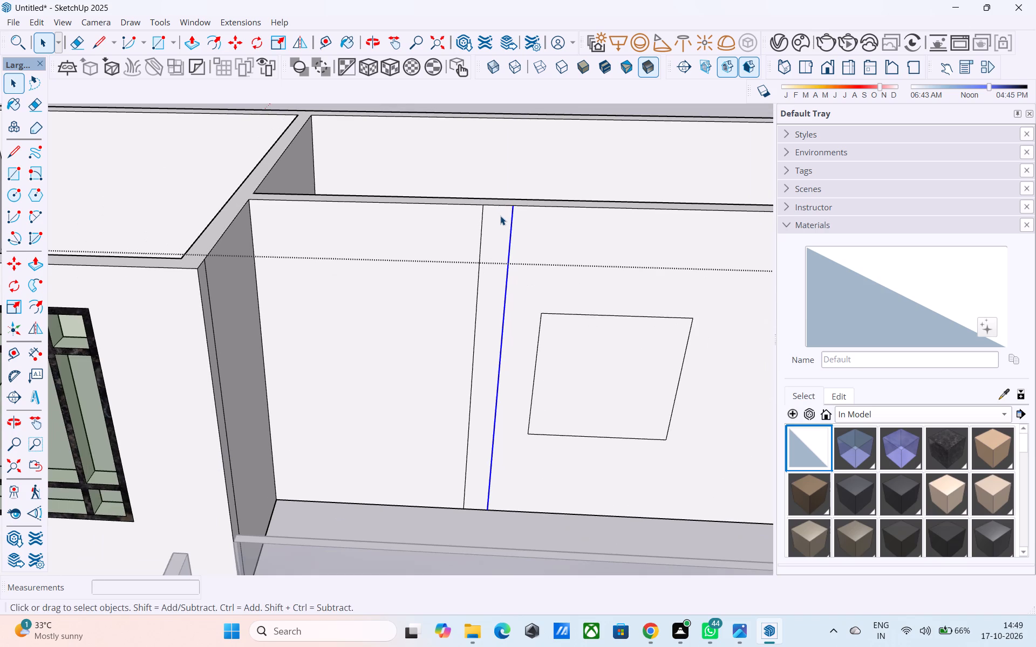
middle_drag(500, 216, 503, 229)
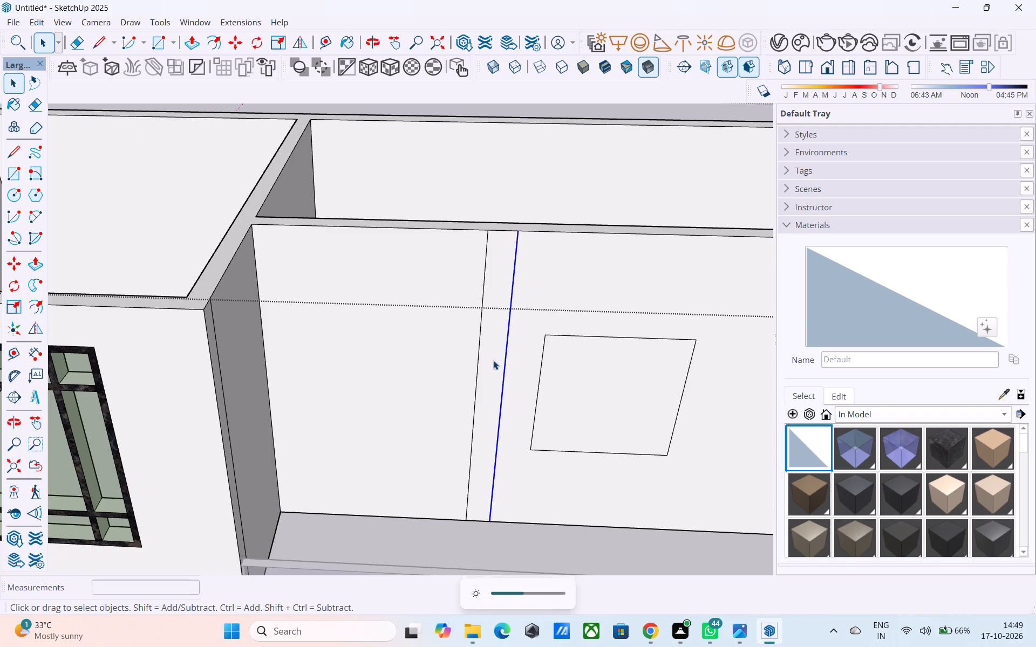
scroll(500, 349, down, 2)
key(l)
scroll(501, 258, up, 5)
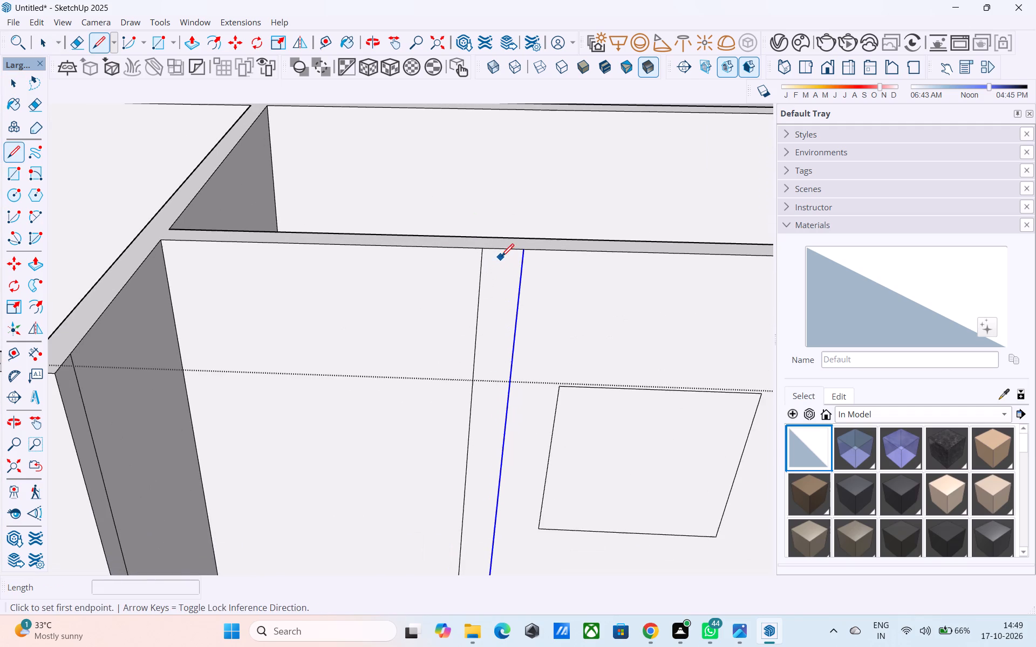
click(521, 252)
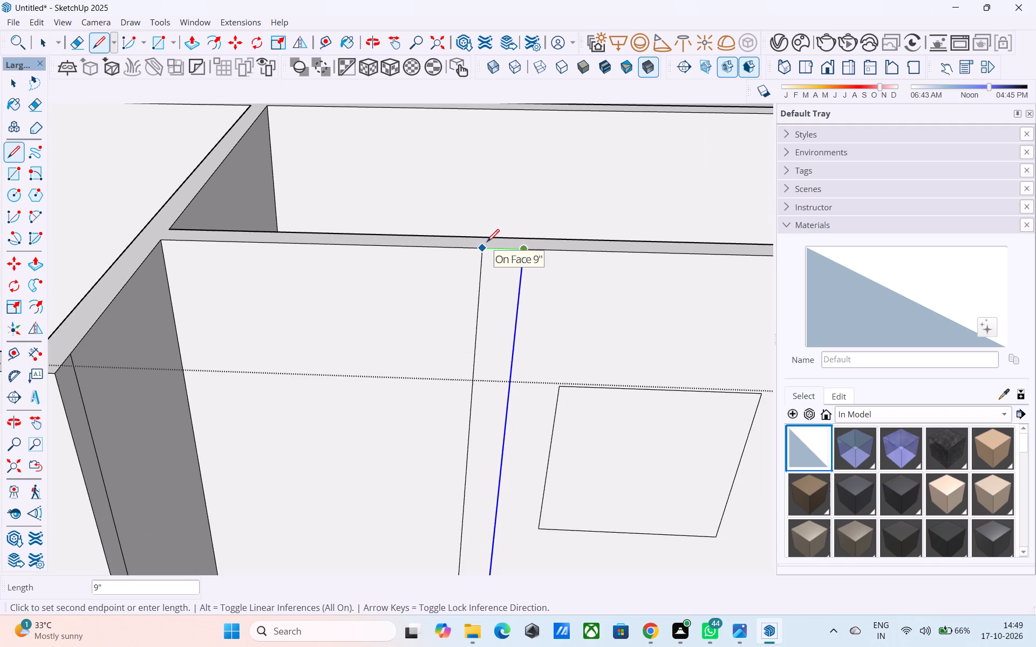
key(l)
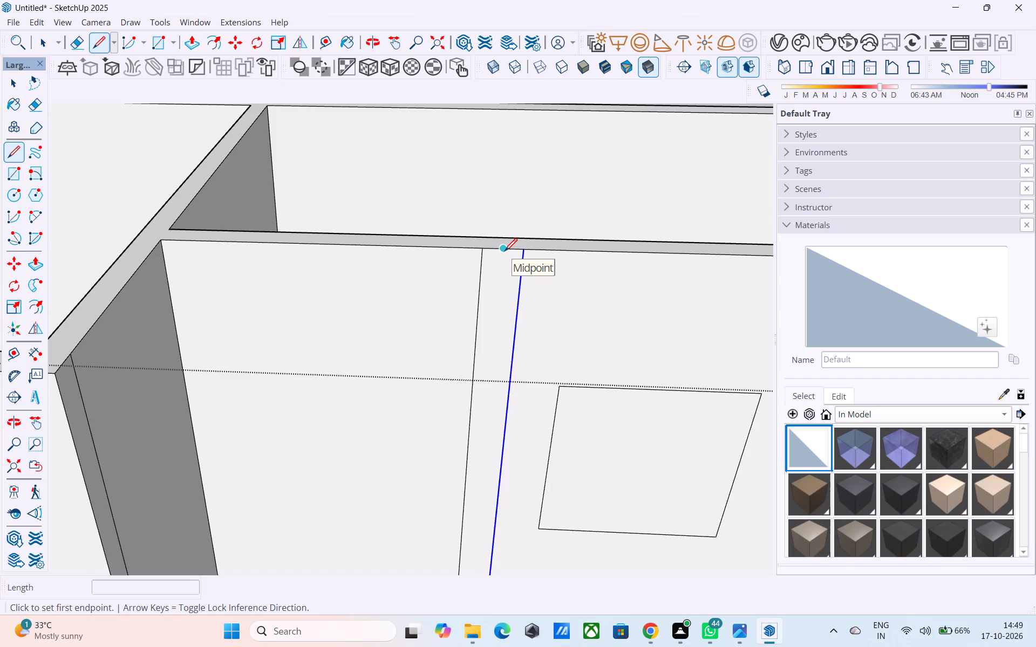
key(space)
Replace the vertical line nearer the window with a copy 3" closer to the other line, erasing the original.
key(m)
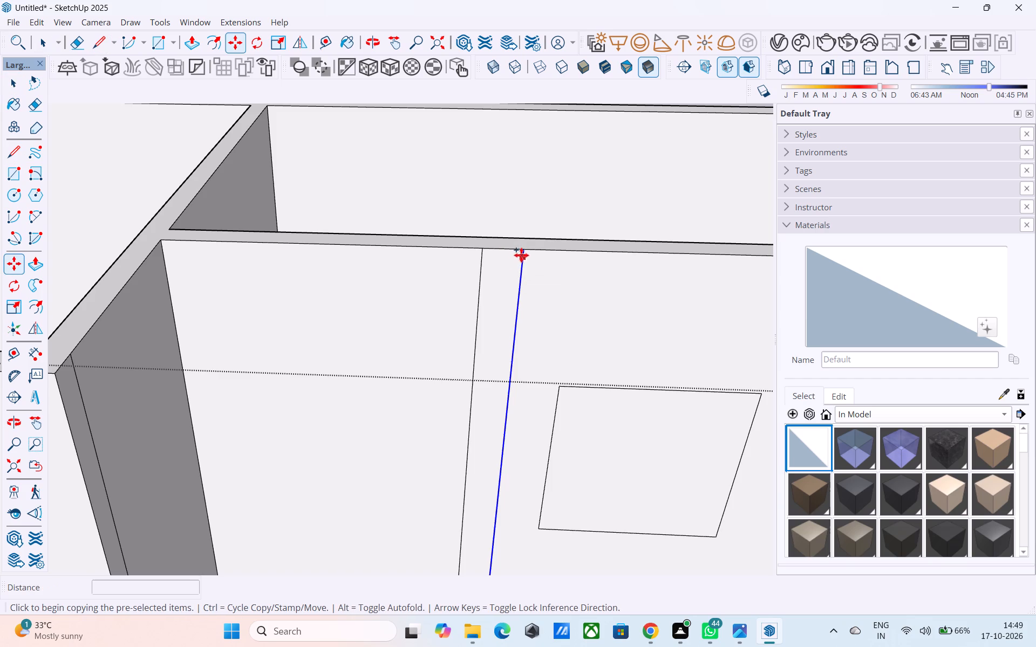
click(522, 252)
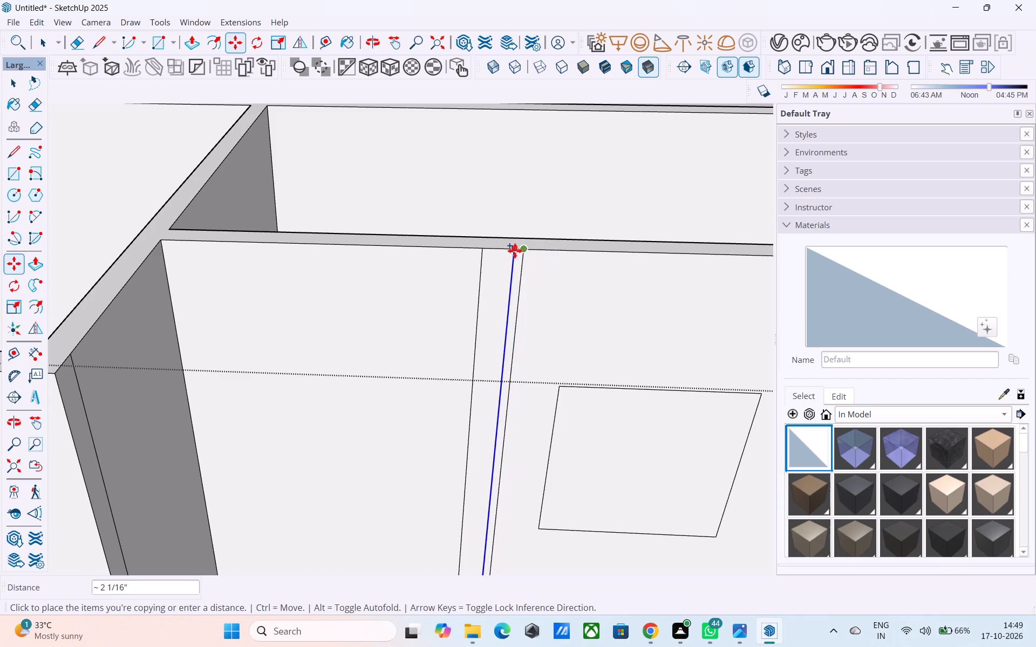
text(3")
key(Return)
key(space)
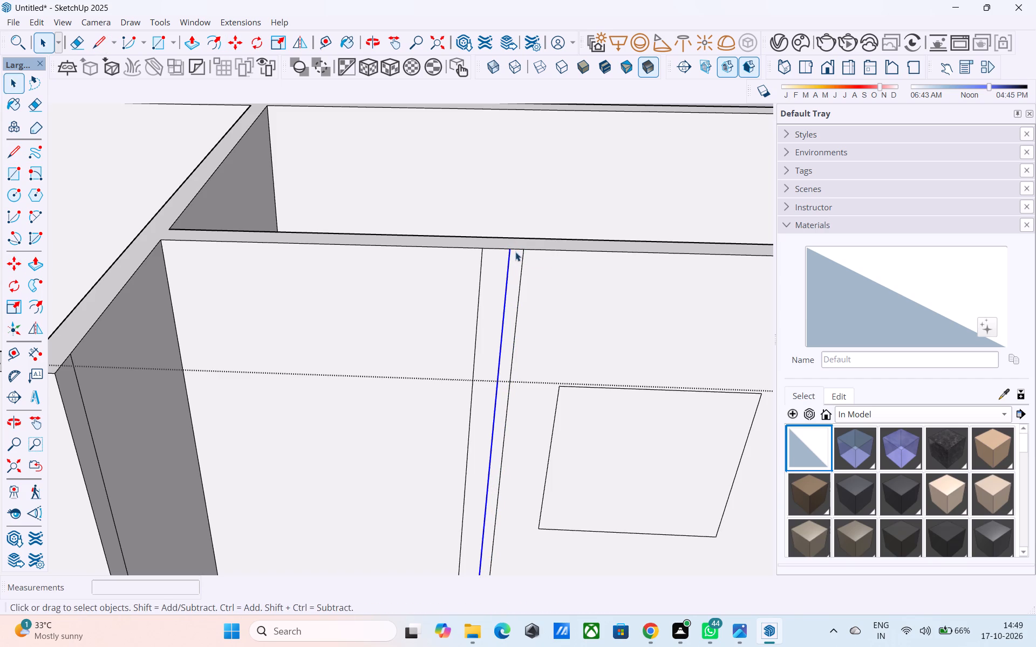
key(e)
drag(518, 264, 526, 270)
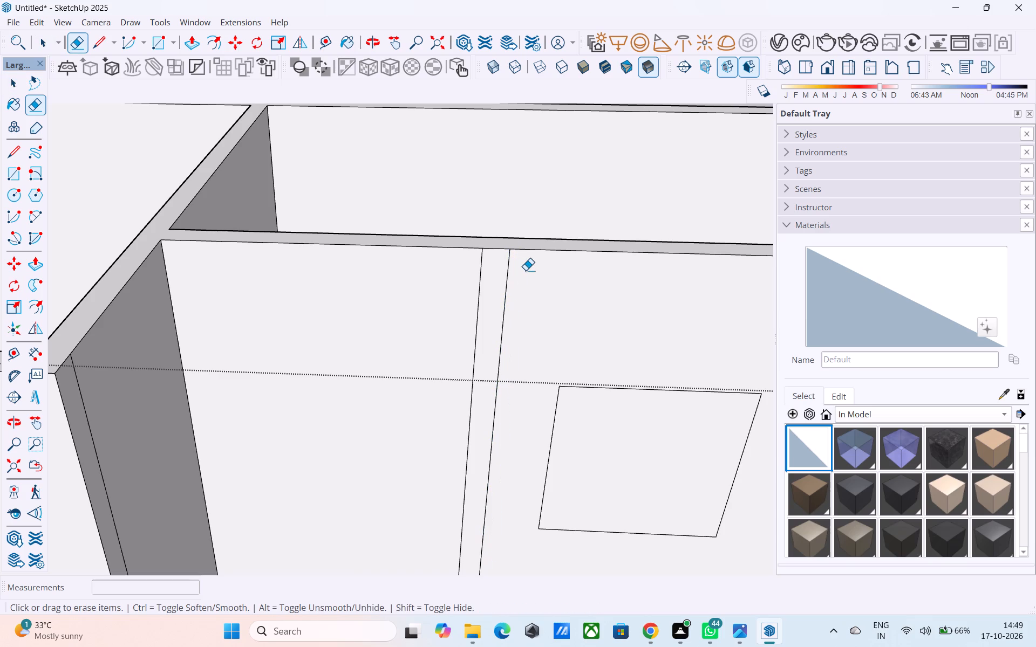
Push/Pull the narrow strip between the two vertical lines outward to align with the projecting room's front wall.
scroll(526, 271, down, 10)
middle_drag(494, 359, 546, 266)
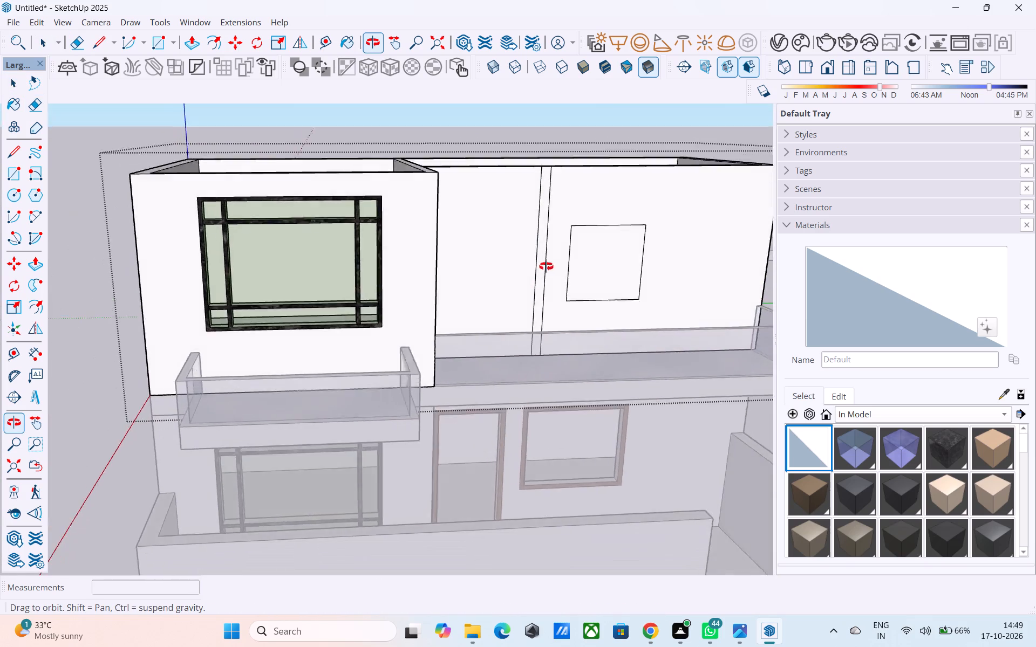
middle_drag(546, 266, 537, 245)
middle_drag(494, 277, 411, 306)
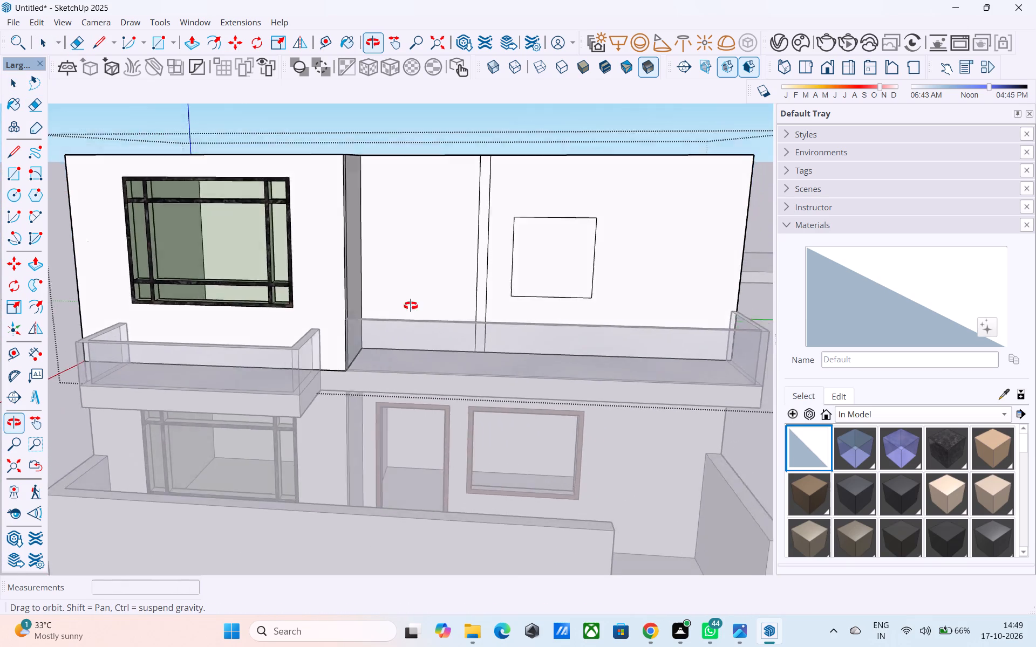
middle_drag(411, 306, 382, 359)
middle_drag(441, 344, 468, 363)
scroll(474, 348, up, 5)
key(space)
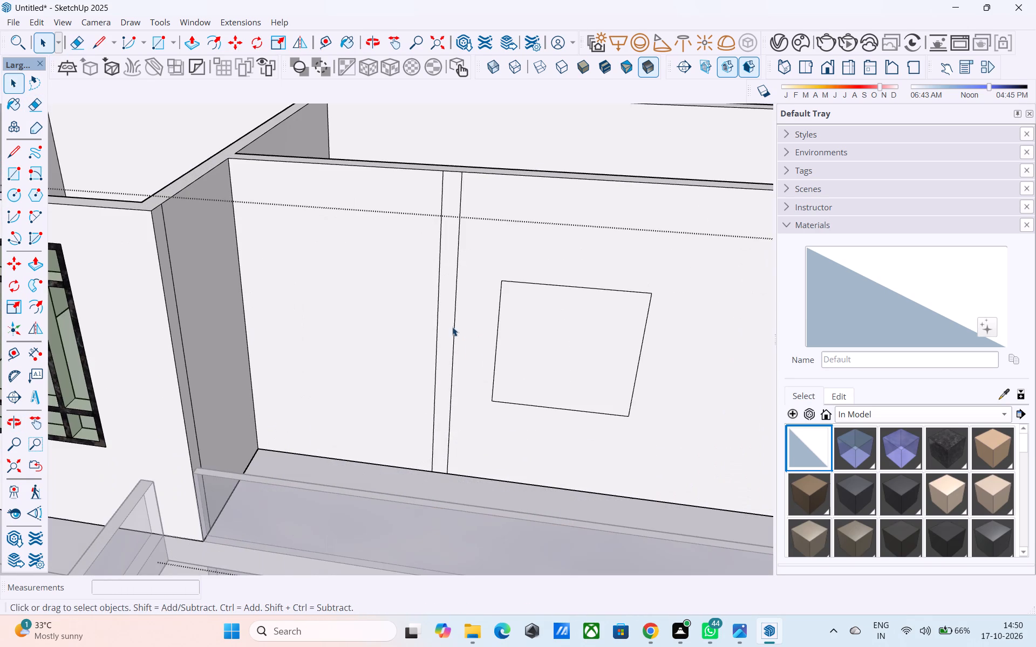
click(440, 316)
key(p)
click(445, 319)
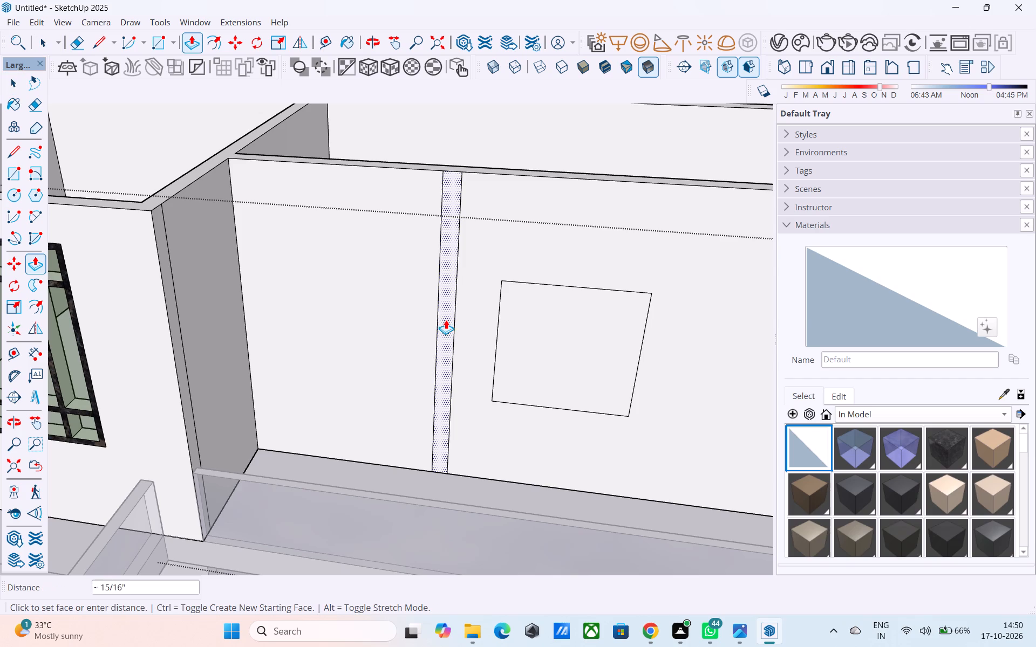
scroll(446, 320, down, 5)
click(276, 285)
middle_drag(287, 290, 326, 293)
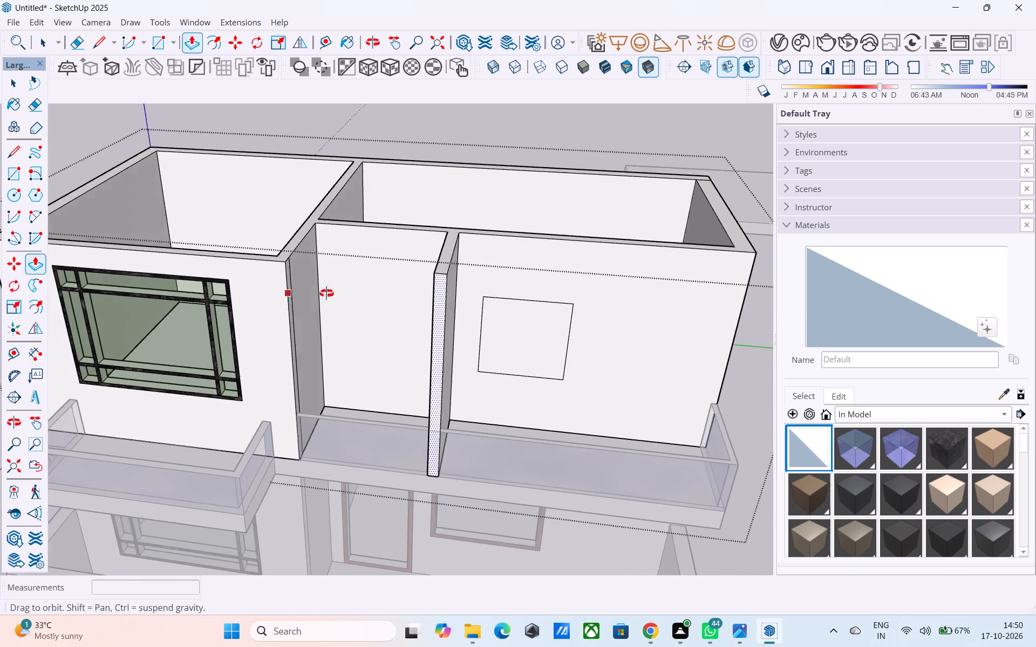
middle_drag(326, 293, 625, 292)
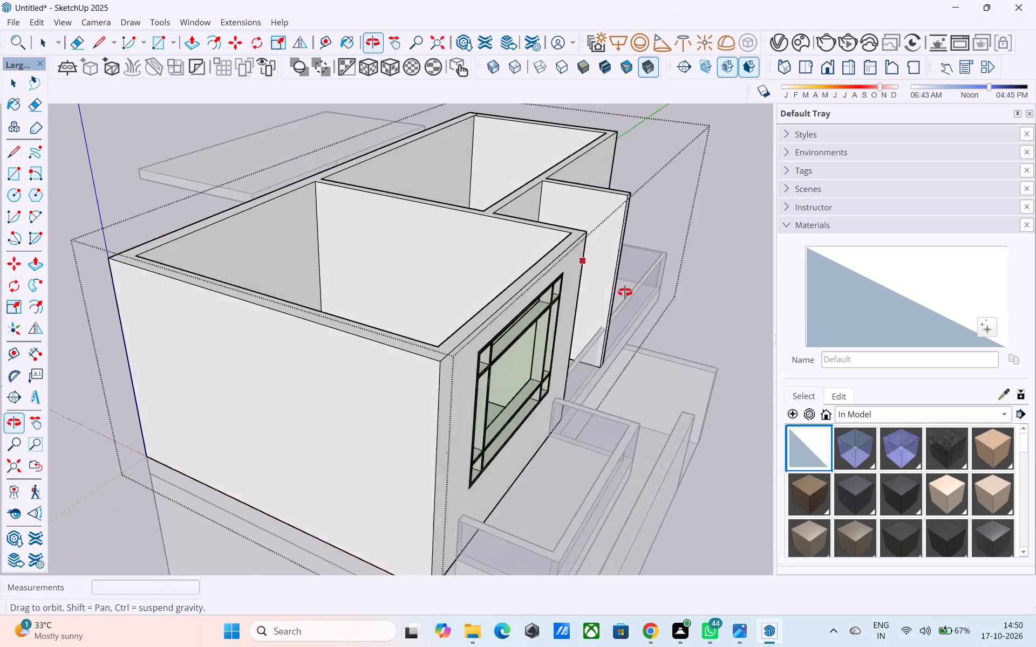
Examine the projecting partition from several sides, checking how it meets the balcony floor, the glass railing and the front room.
middle_drag(625, 292, 392, 296)
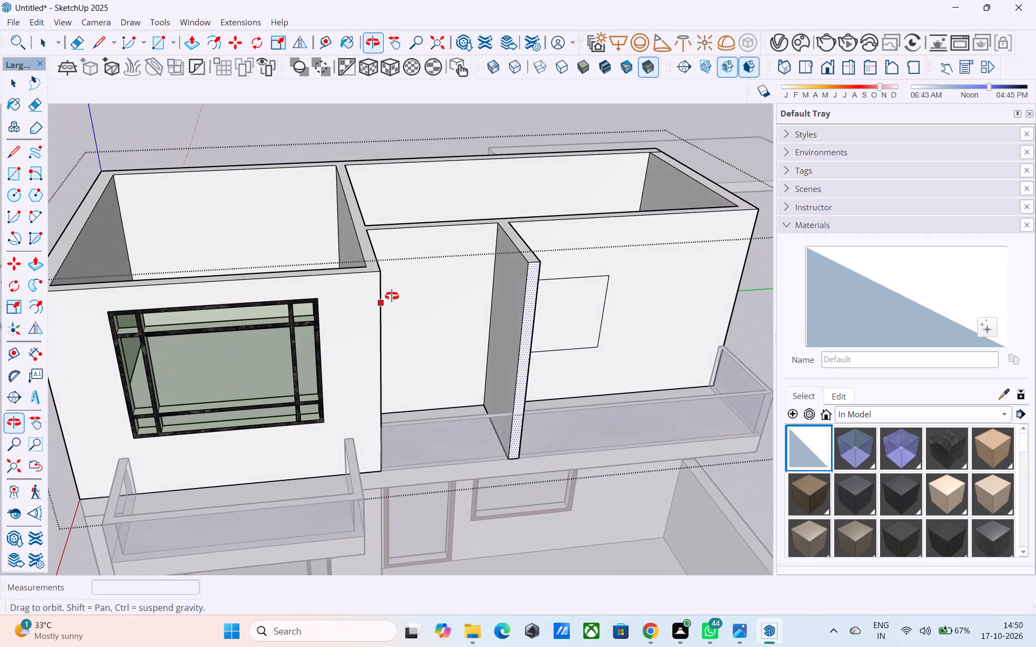
middle_drag(392, 296, 534, 300)
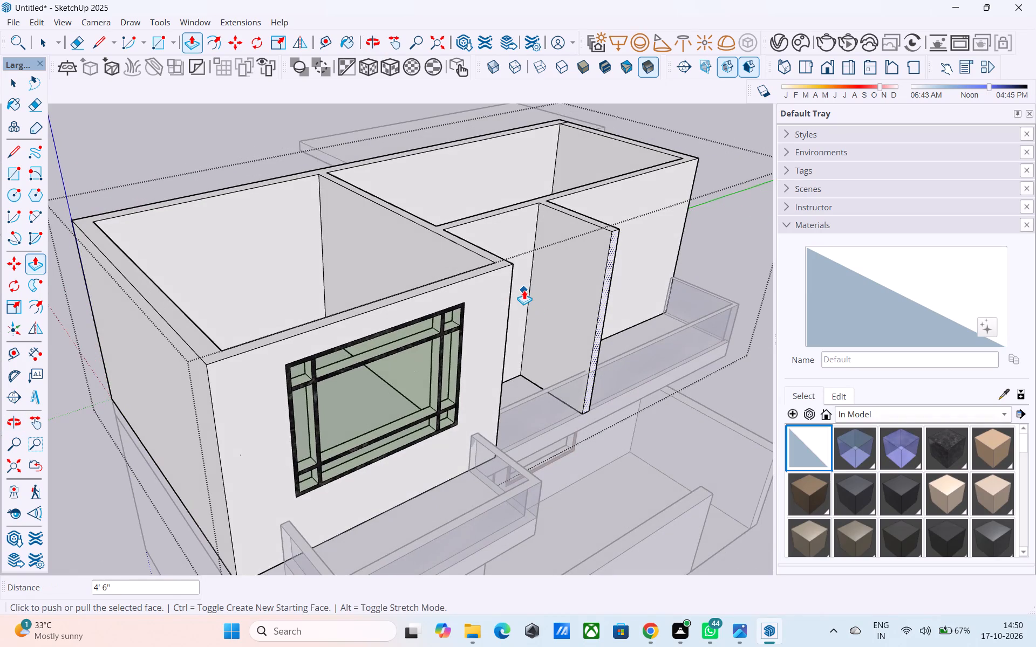
scroll(516, 276, down, 2)
middle_drag(515, 342, 317, 268)
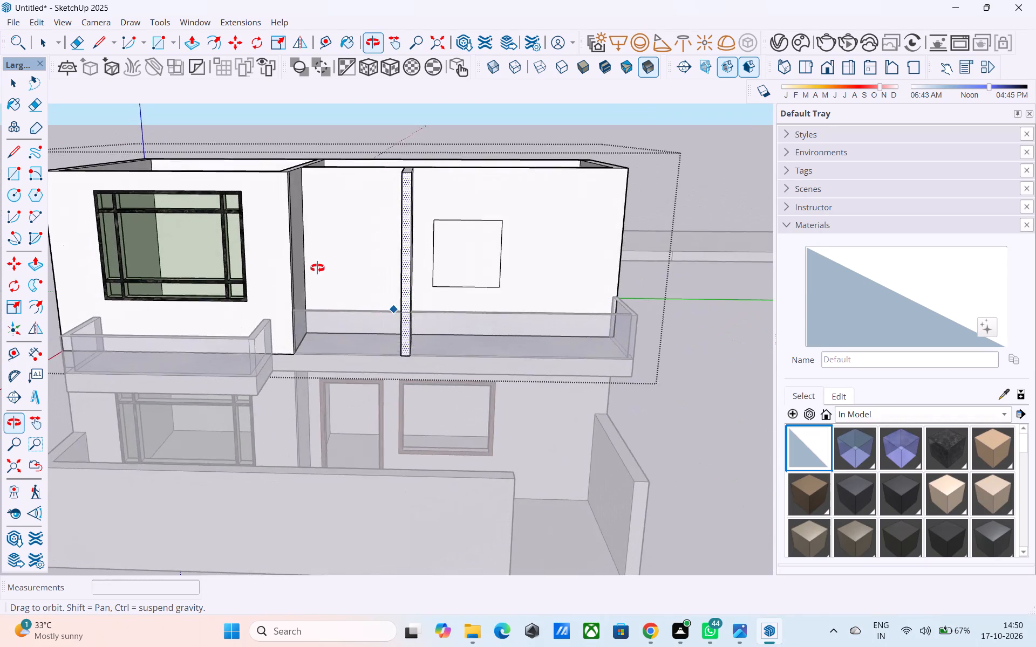
middle_drag(317, 268, 325, 274)
scroll(201, 320, down, 4)
middle_drag(259, 326, 275, 317)
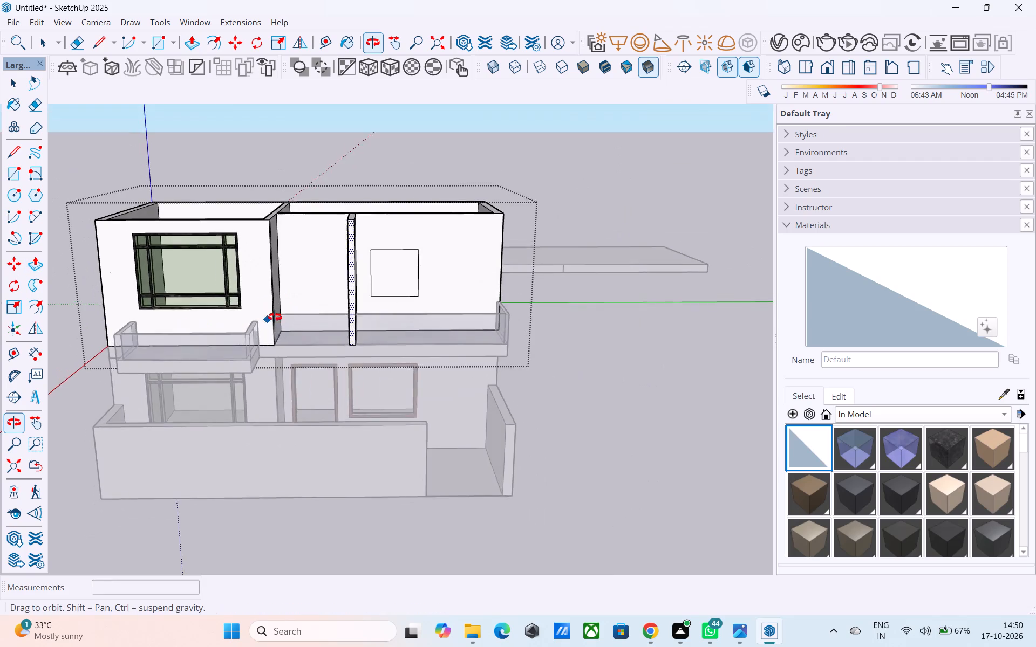
middle_drag(275, 317, 306, 285)
middle_drag(413, 314, 270, 357)
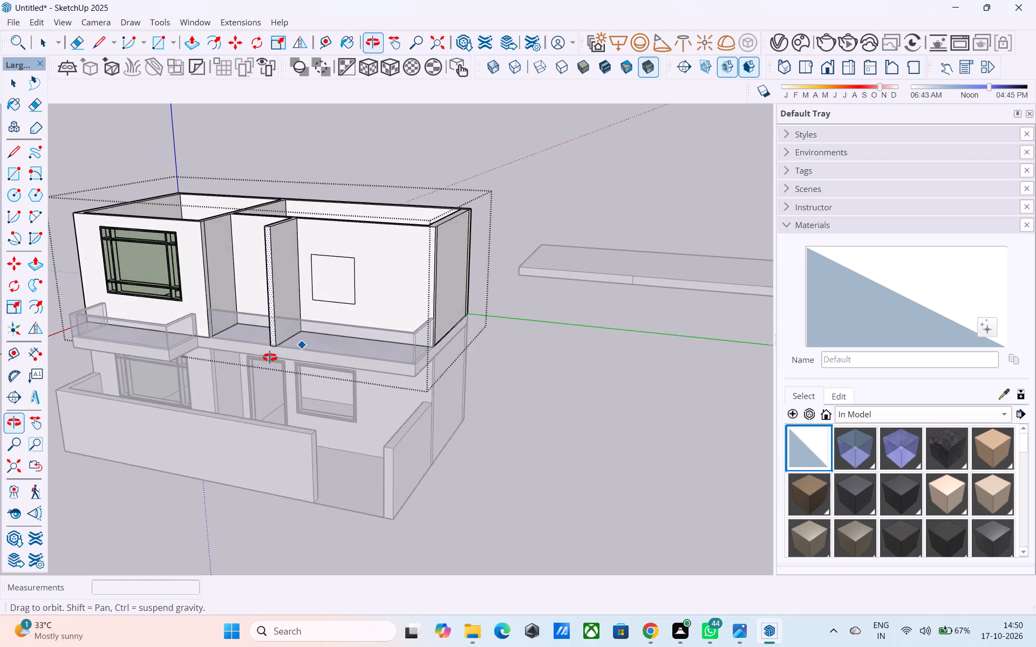
middle_drag(270, 357, 305, 348)
scroll(451, 312, down, 5)
middle_drag(478, 311, 475, 348)
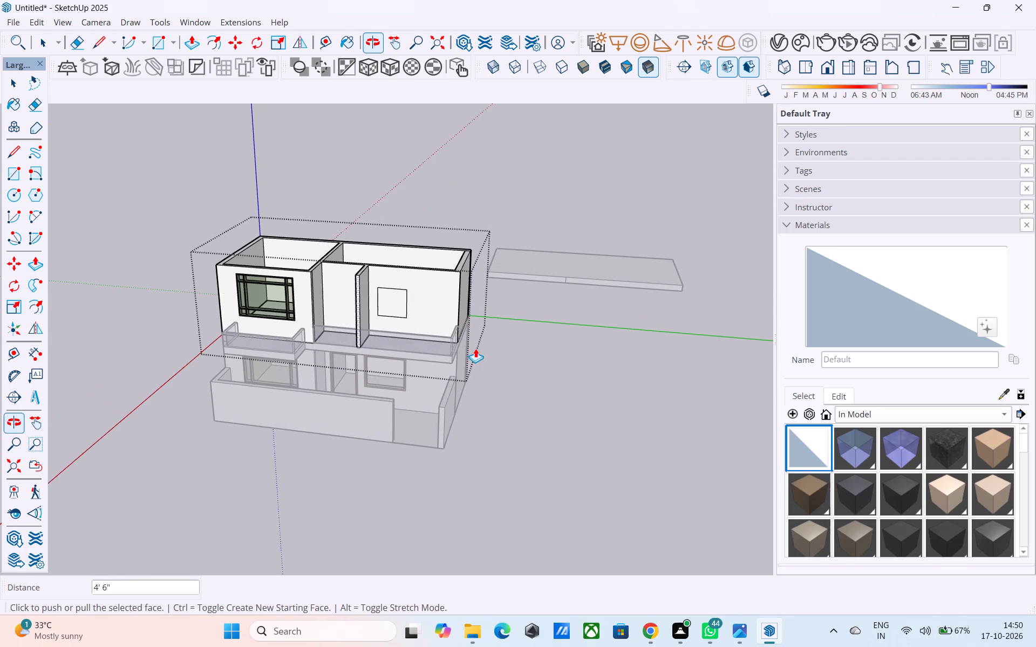
scroll(568, 303, down, 5)
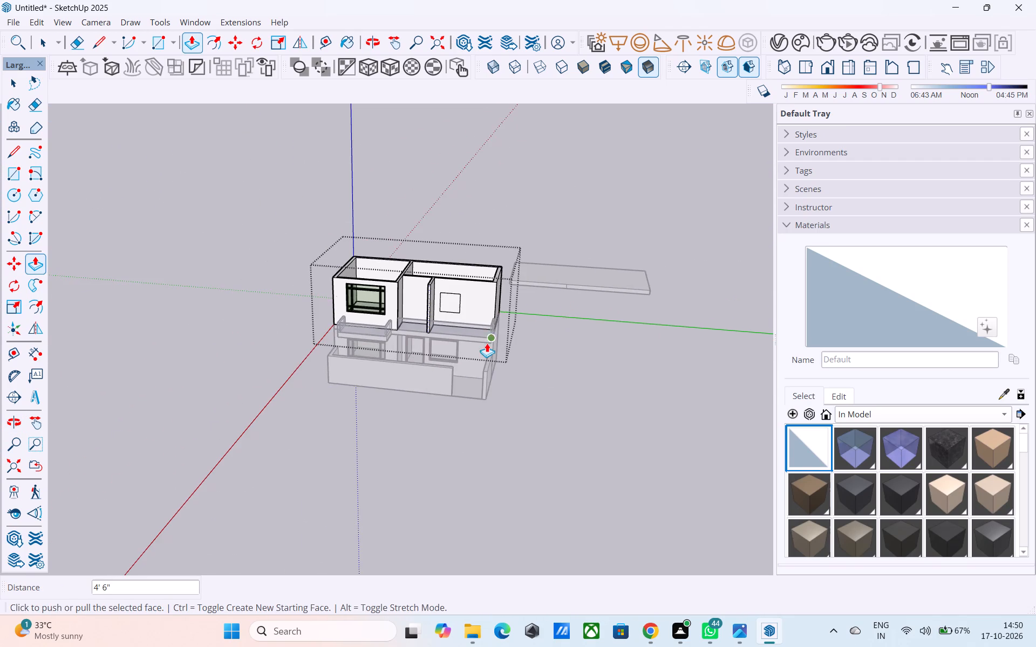
middle_drag(487, 343, 249, 397)
scroll(299, 352, up, 7)
middle_drag(434, 349, 421, 345)
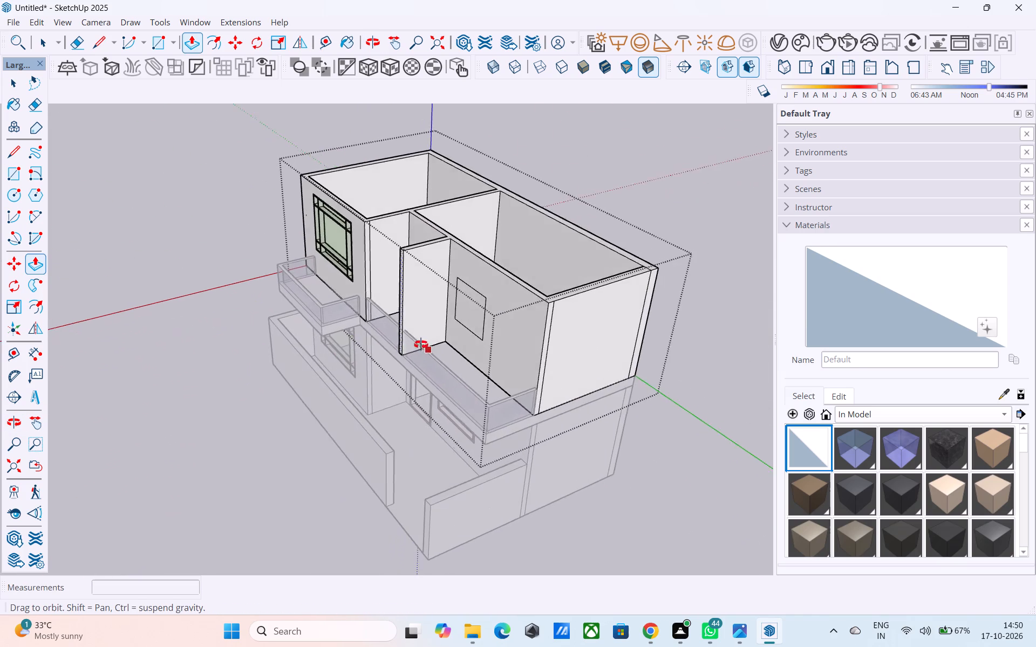
middle_drag(421, 345, 295, 342)
middle_drag(366, 341, 355, 332)
scroll(347, 339, up, 4)
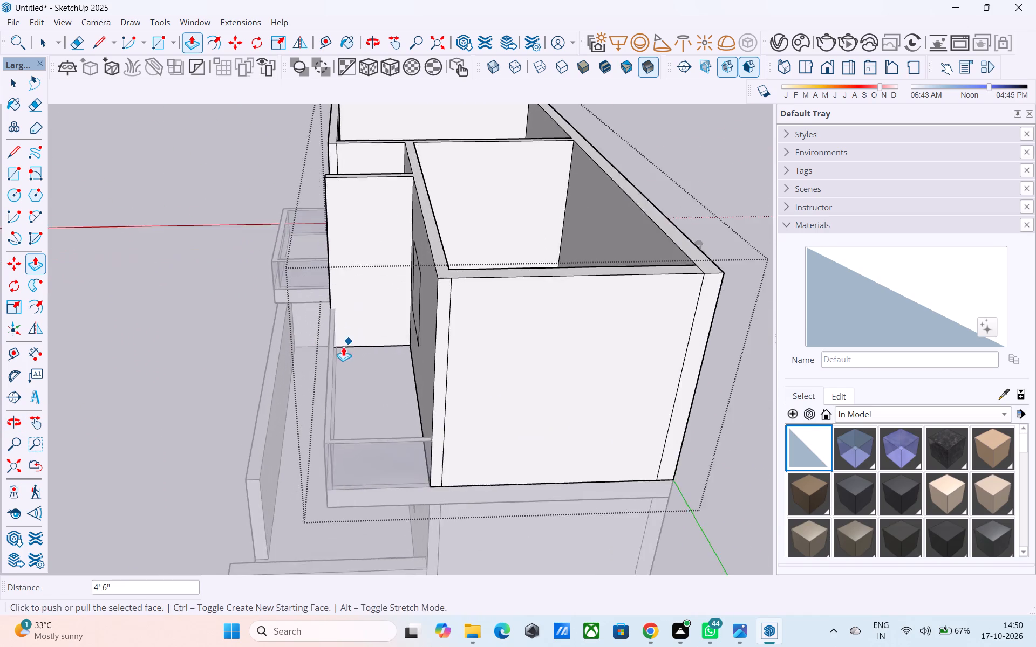
scroll(343, 347, up, 8)
middle_drag(350, 351, 402, 348)
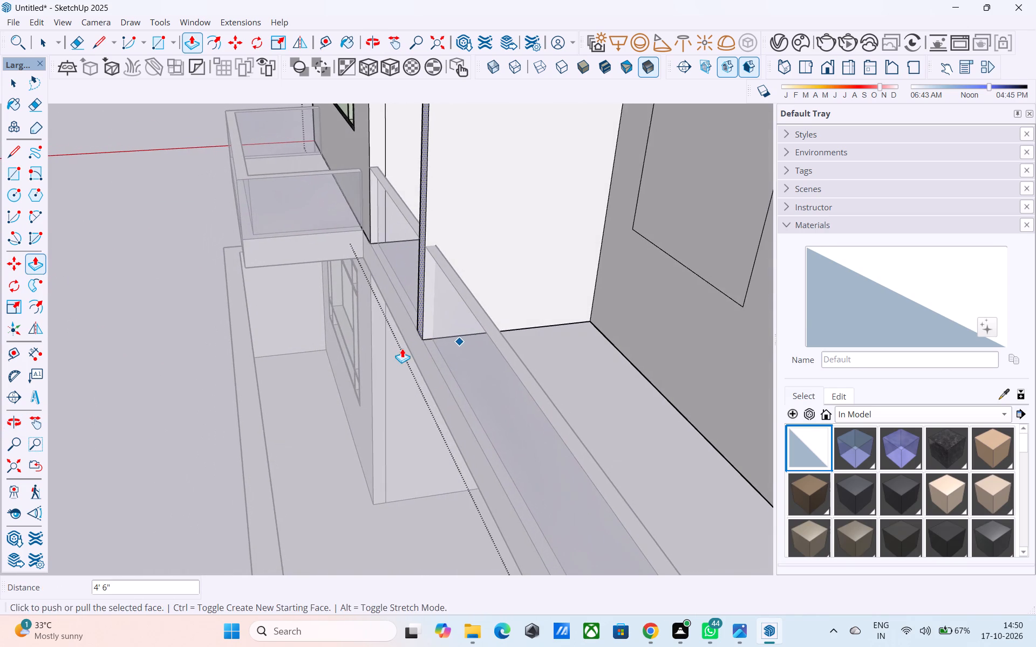
scroll(409, 338, down, 5)
middle_drag(401, 345, 492, 418)
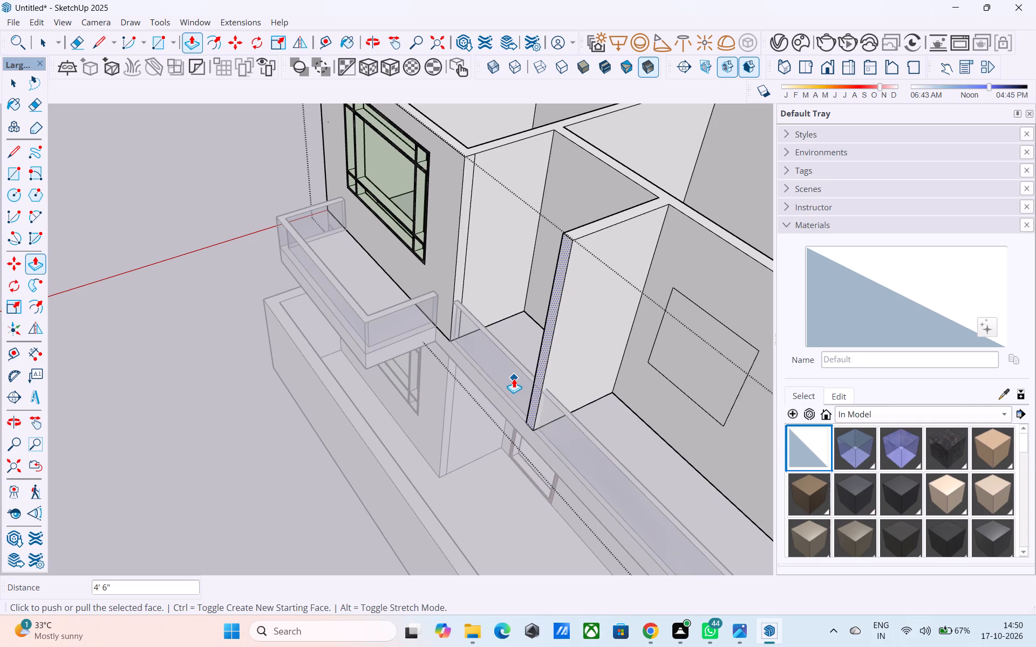
Push/Pull the projecting partition's front end face back 3" toward the balcony wall.
key(space)
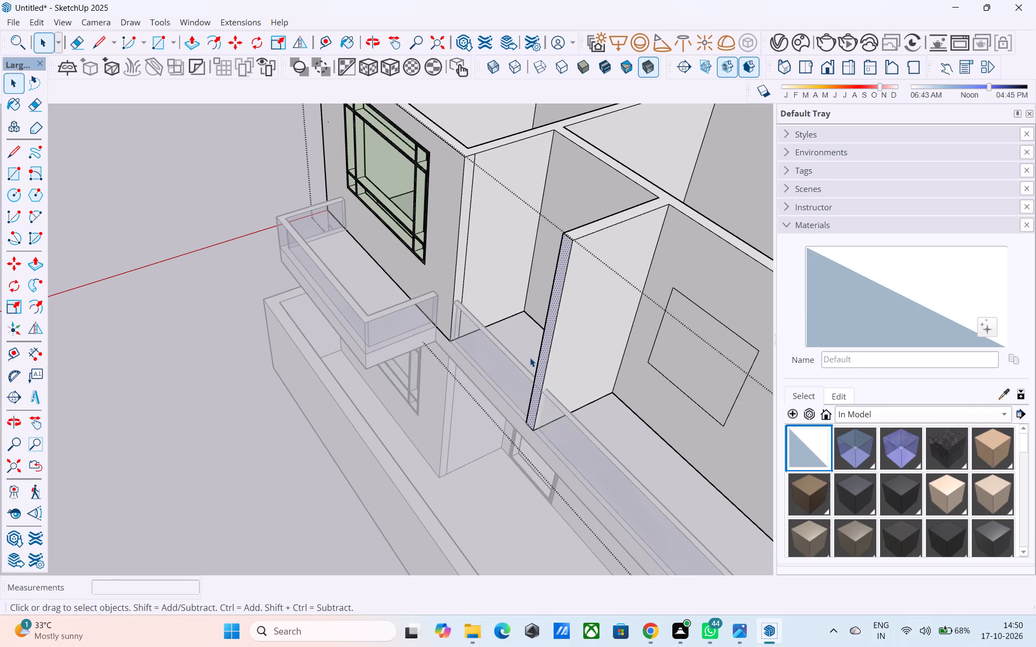
key(p)
click(537, 354)
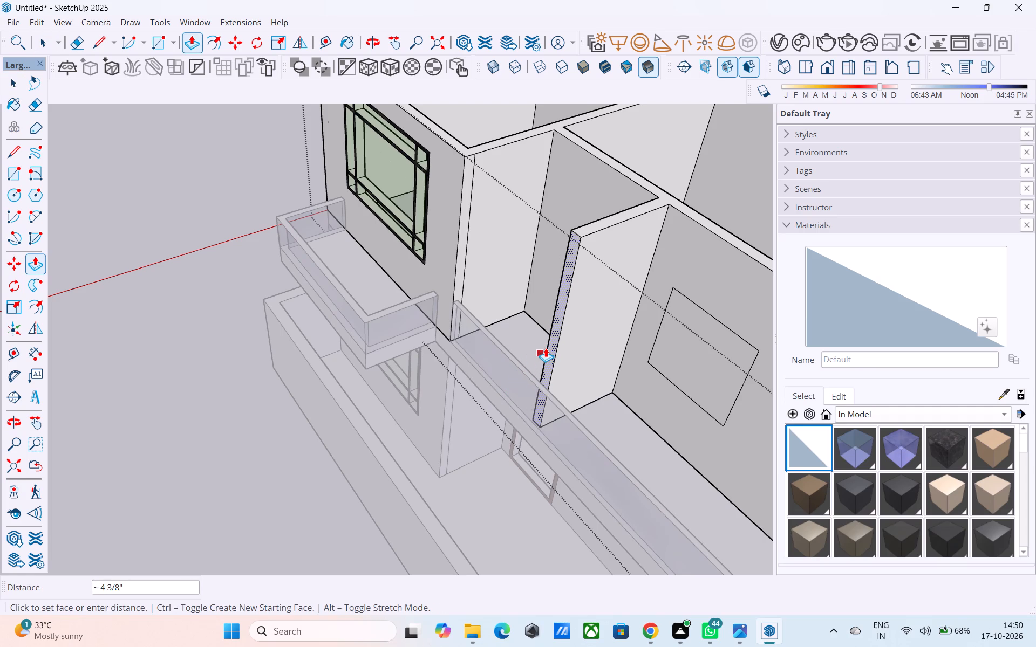
text(3")
key(Return)
key(space)
Draw a 1.5' line from the outer bottom corner of the partition's side face.
middle_drag(543, 353, 400, 294)
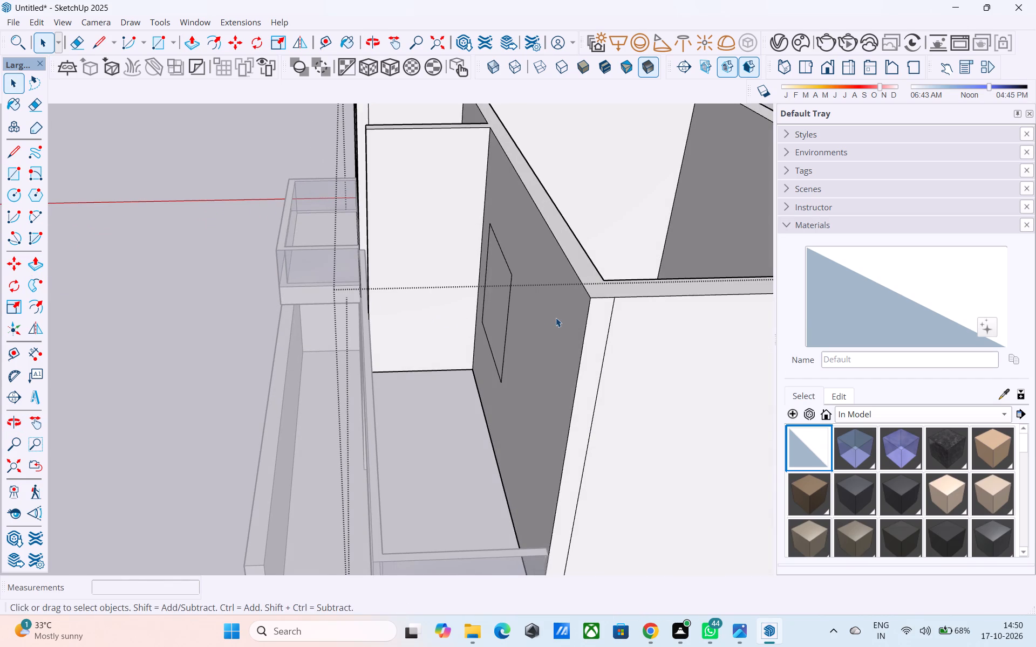
scroll(556, 318, down, 4)
middle_drag(485, 373, 396, 367)
middle_drag(321, 326, 406, 307)
scroll(370, 366, up, 4)
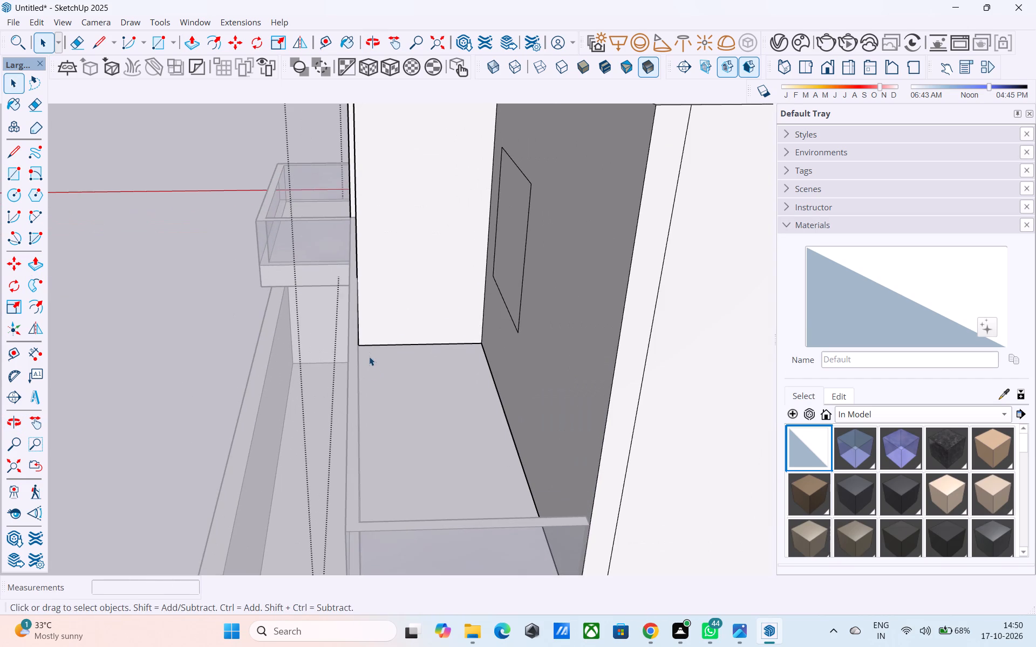
click(377, 344)
middle_drag(371, 341, 365, 338)
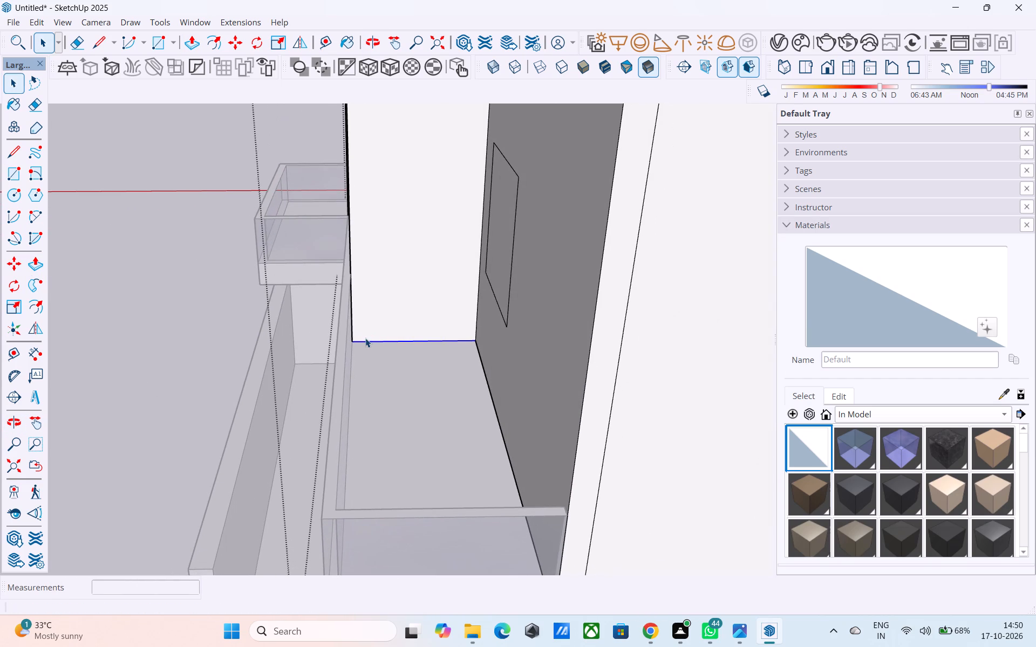
click(353, 322)
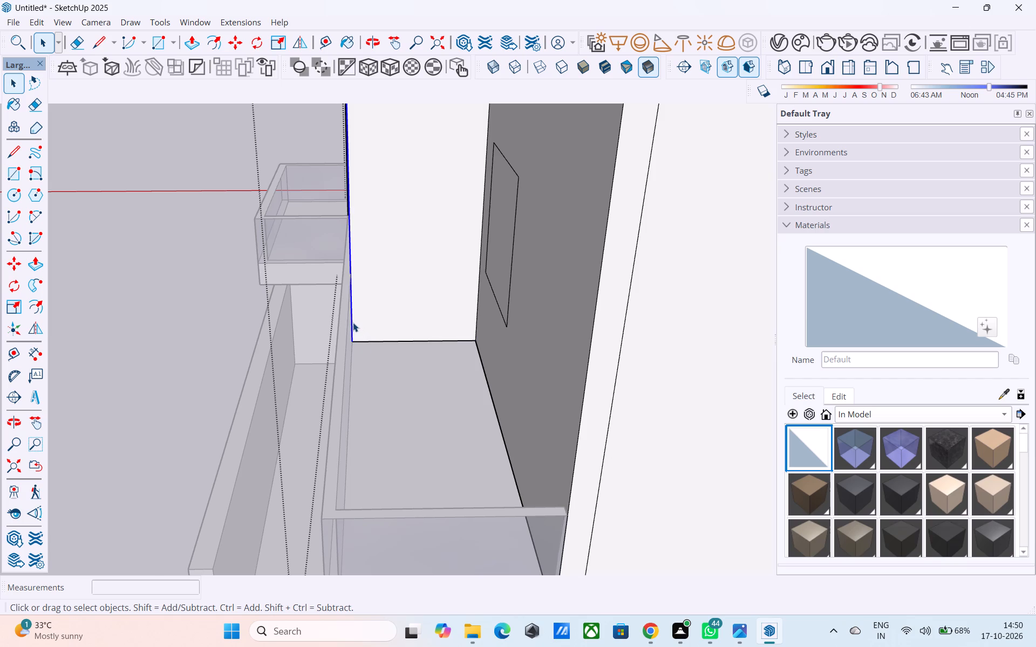
scroll(353, 322, up, 3)
key(l)
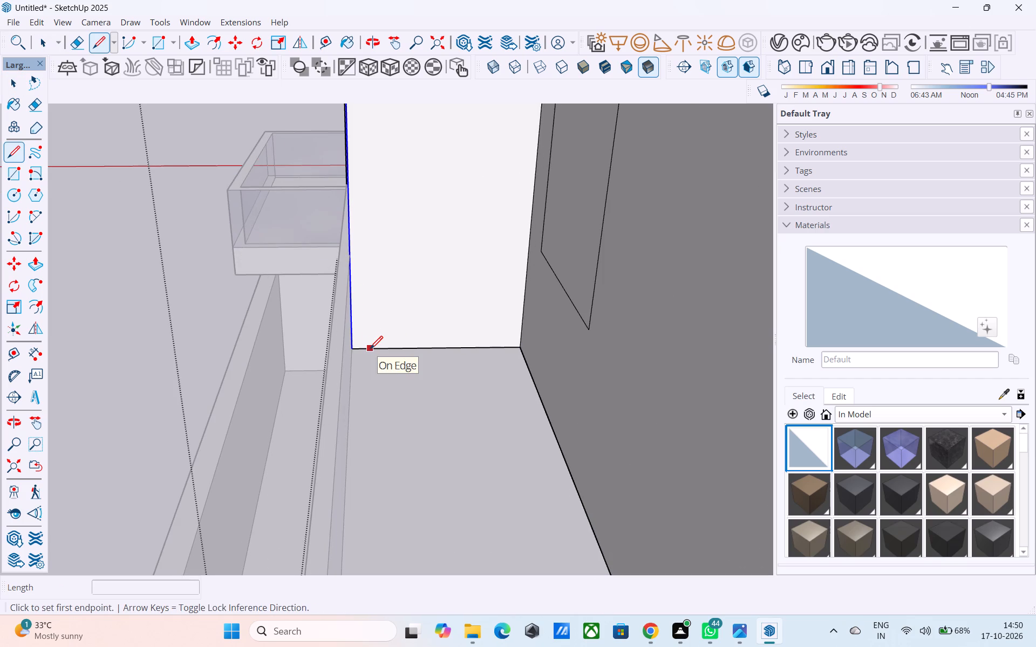
click(357, 351)
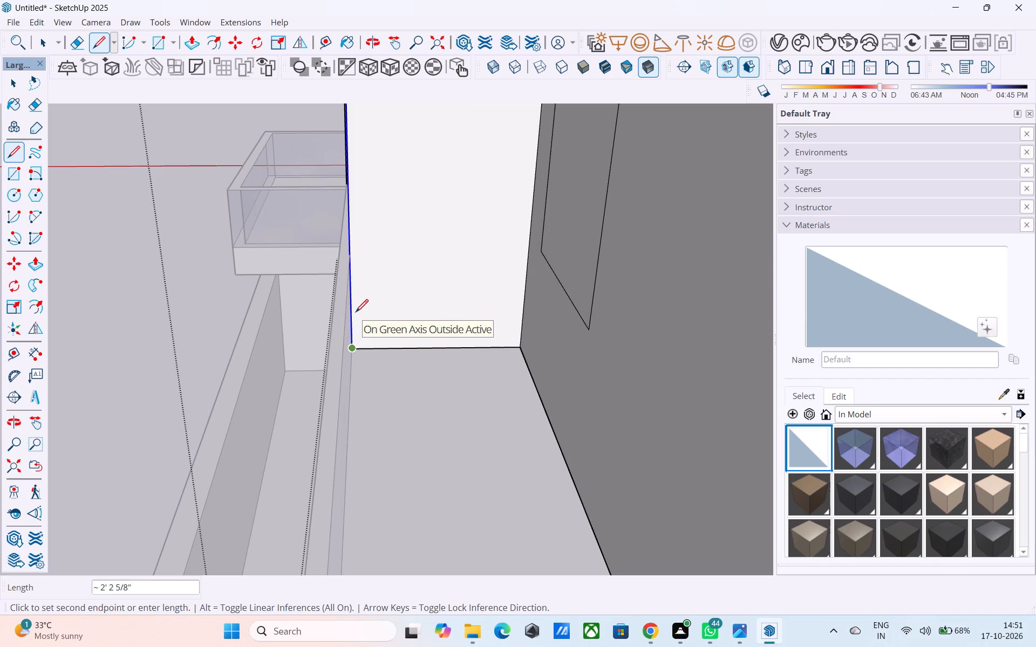
text(1')
key(Return)
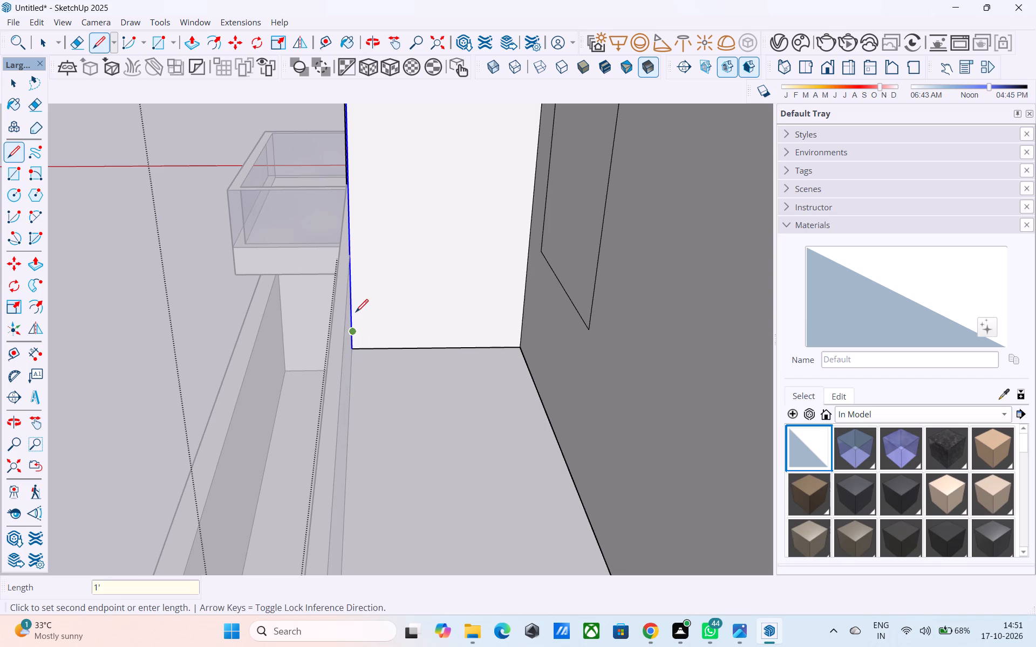
text(1.5')
key(Return)
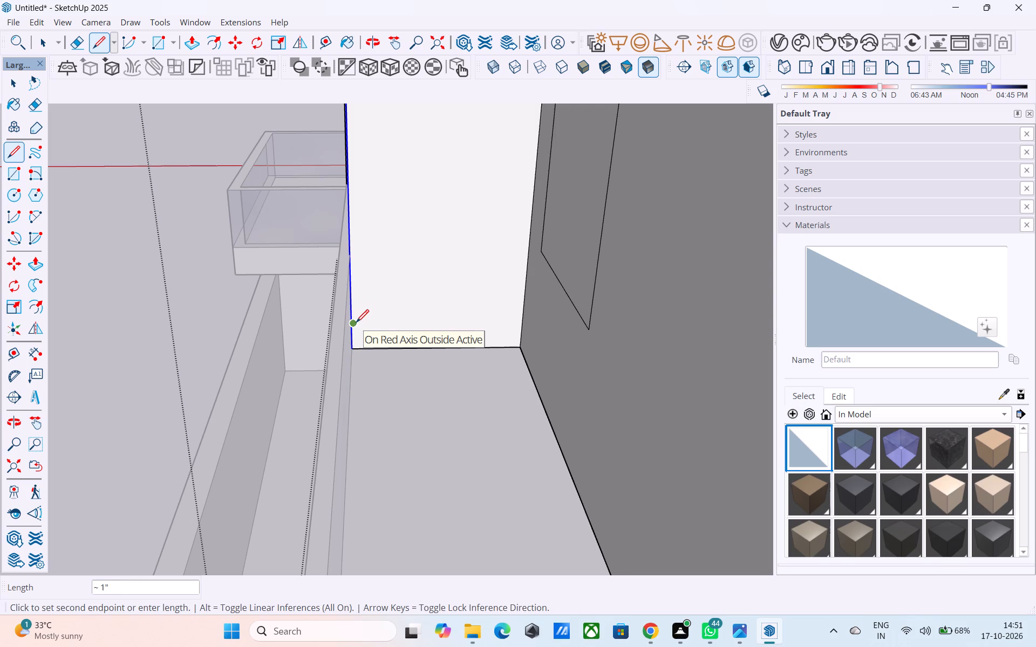
Draw a 6" horizontal line across the partition's side face, starting on its outer vertical edge a little above the floor.
middle_drag(356, 323, 365, 325)
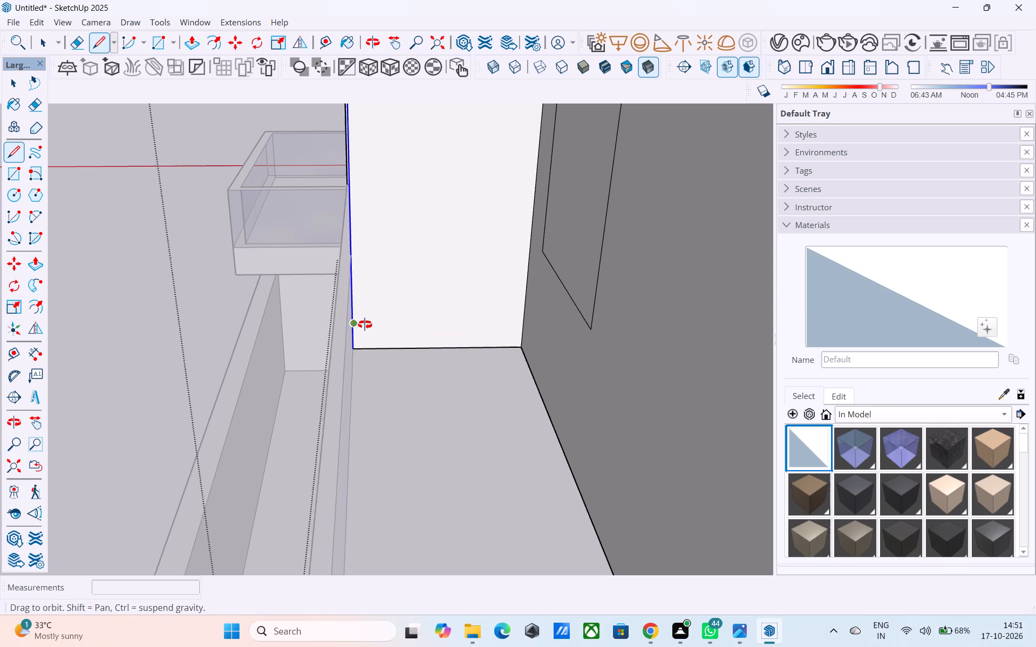
middle_drag(365, 325, 347, 320)
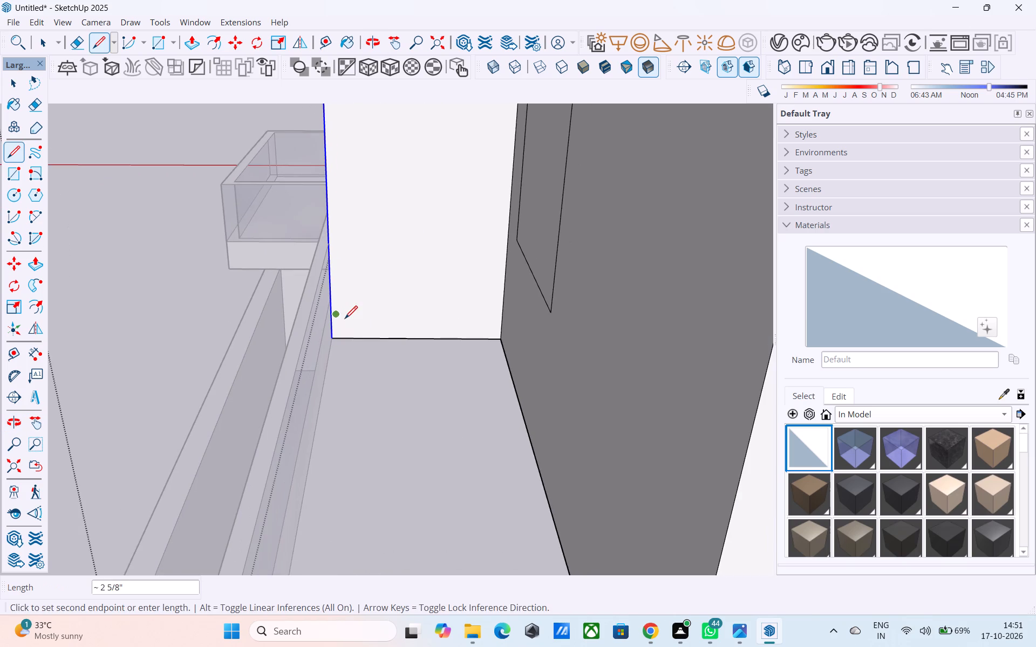
scroll(331, 312, up, 11)
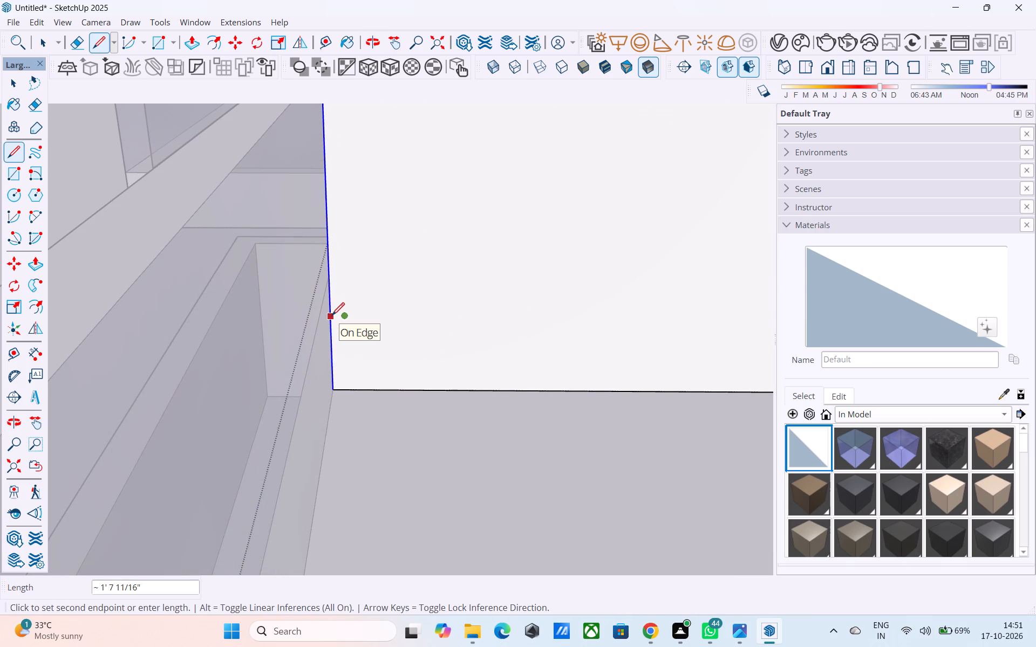
scroll(336, 333, up, 5)
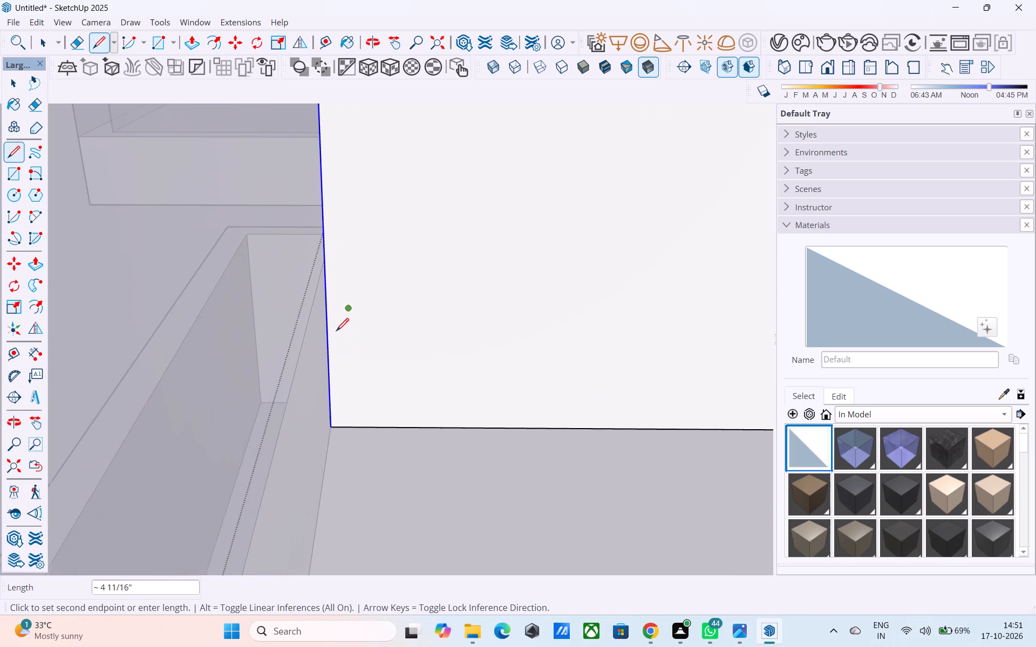
click(348, 313)
click(325, 310)
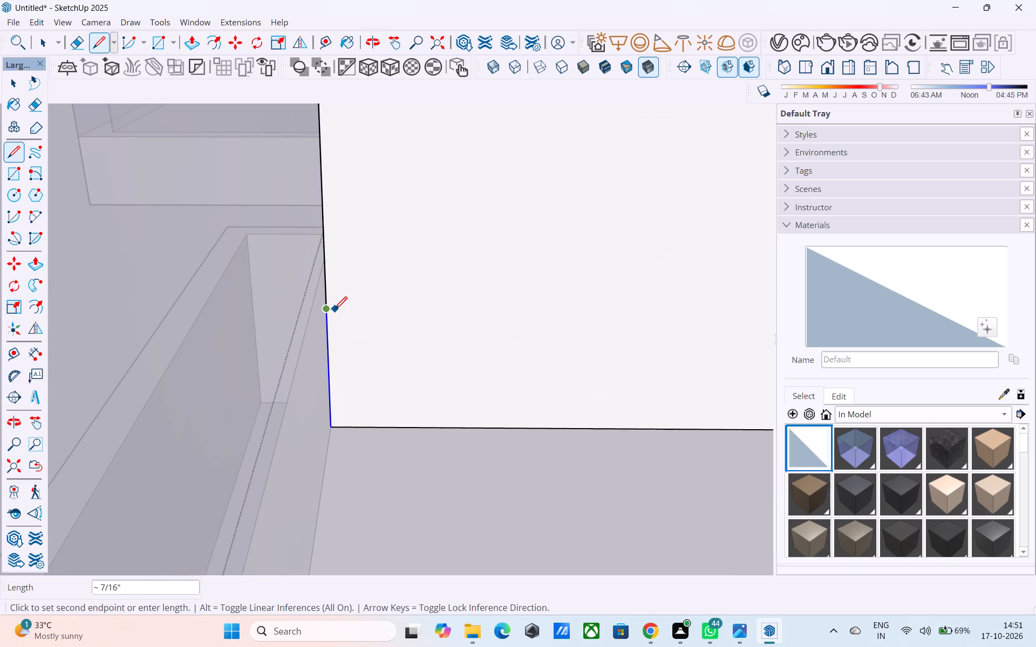
click(325, 309)
text(6")
key(Return)
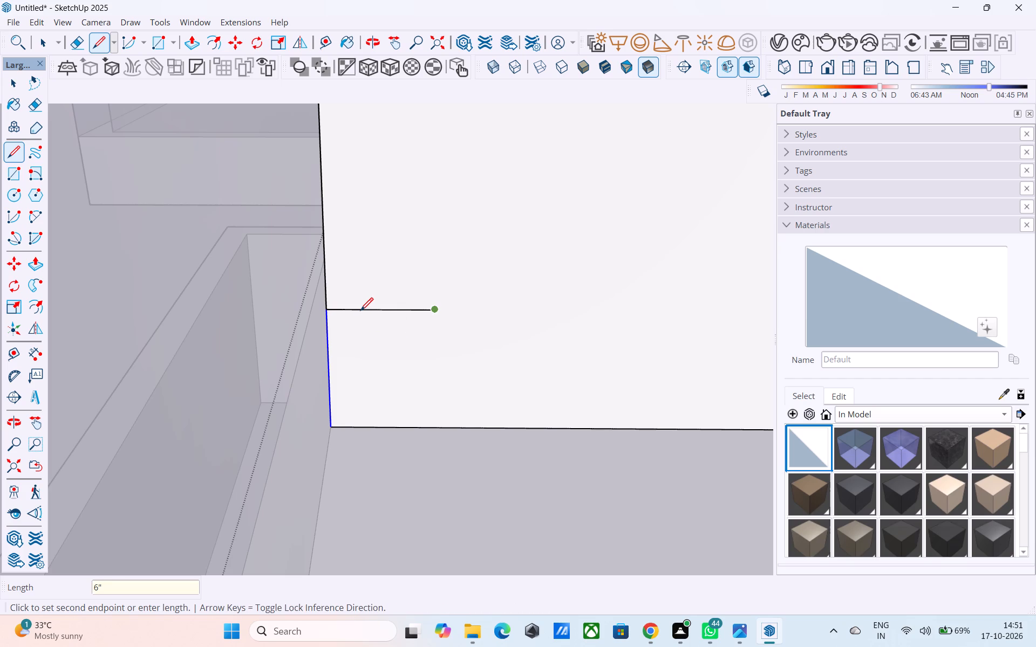
key(space)
Draw a vertical line from the inner end of the 6" line down to the partition's bottom edge.
key(l)
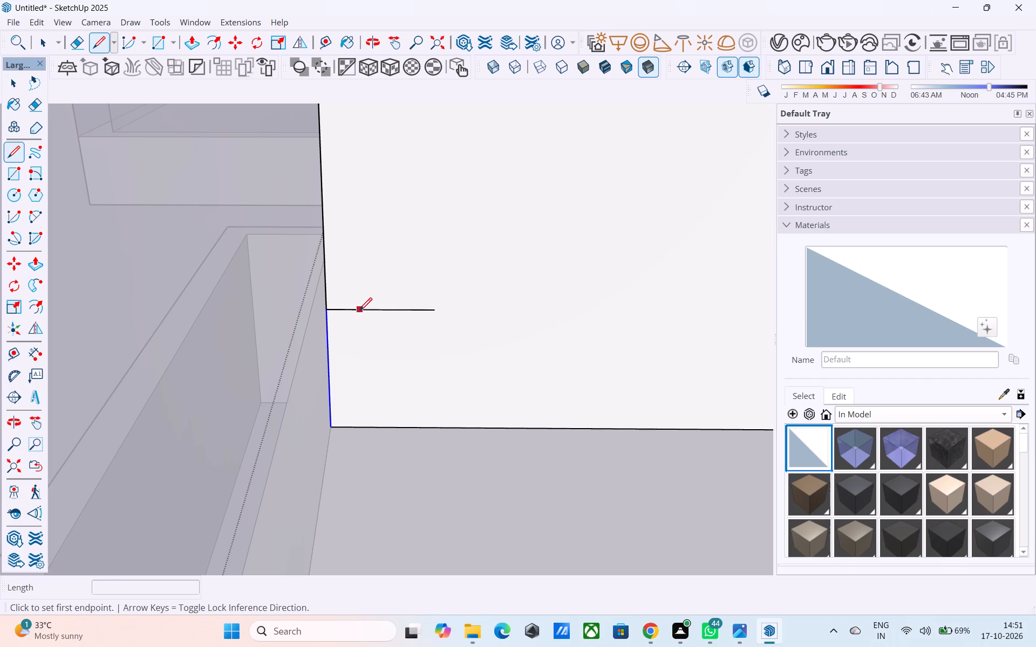
scroll(334, 334, down, 12)
click(380, 319)
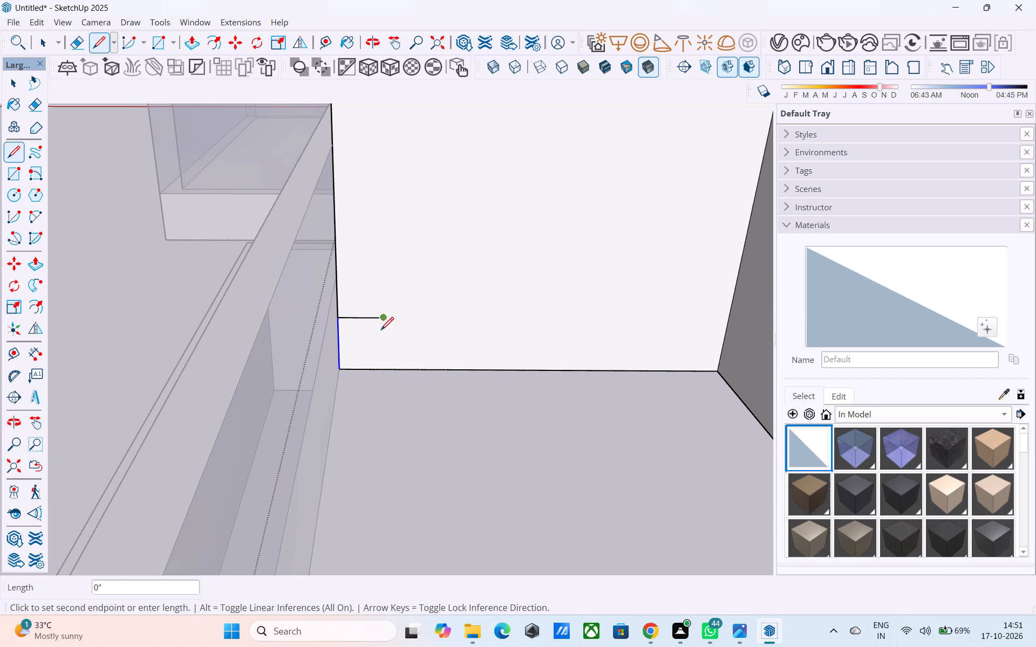
click(382, 374)
click(381, 369)
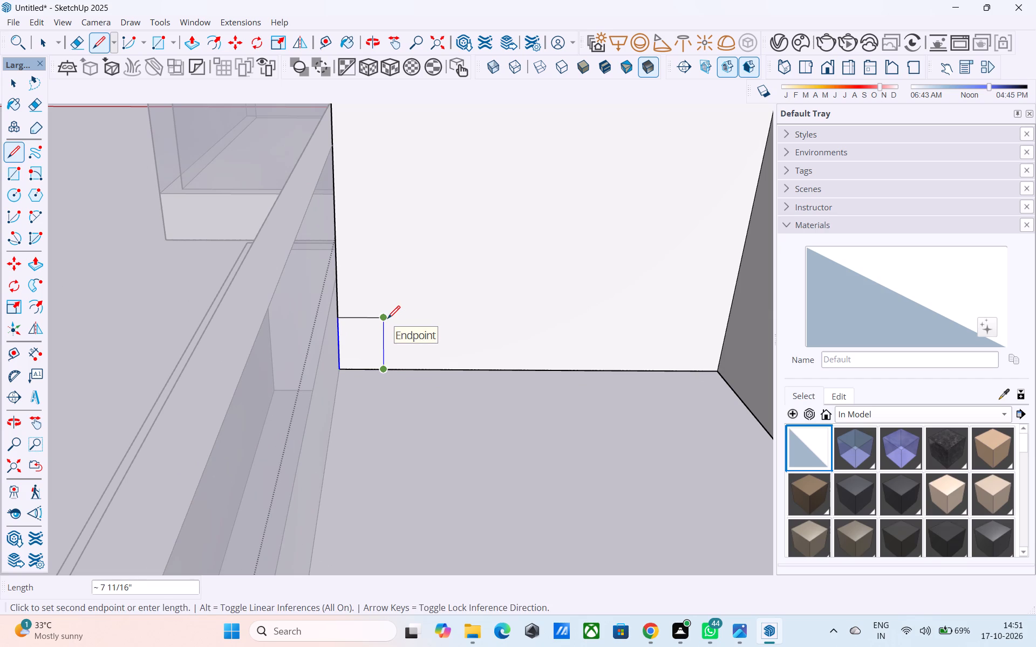
Erase the 6" horizontal line from the partition's side face.
key(space)
click(370, 318)
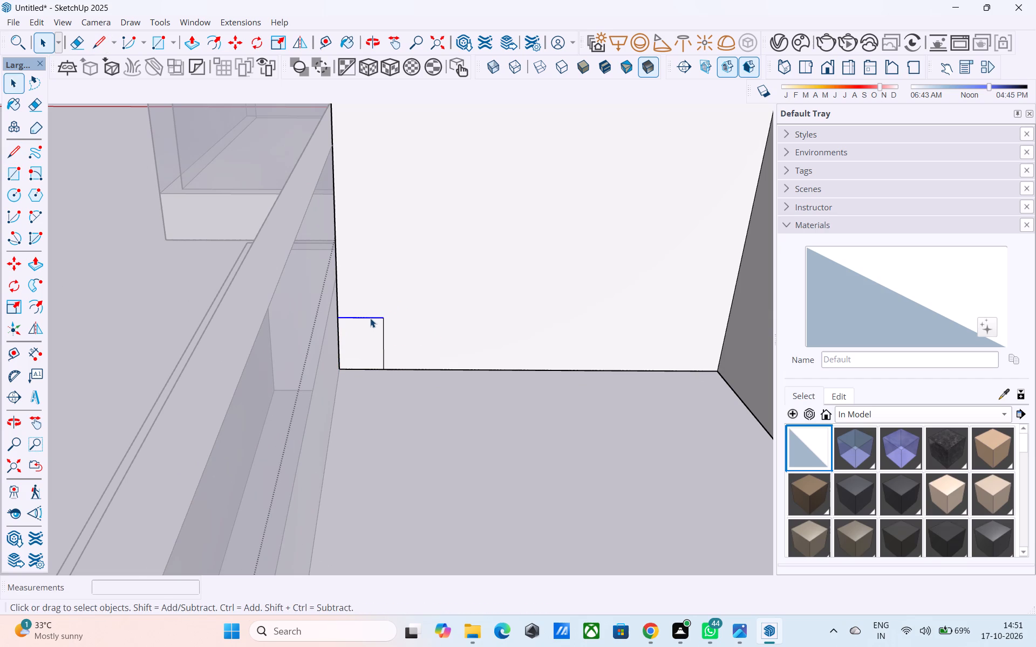
key(Delete)
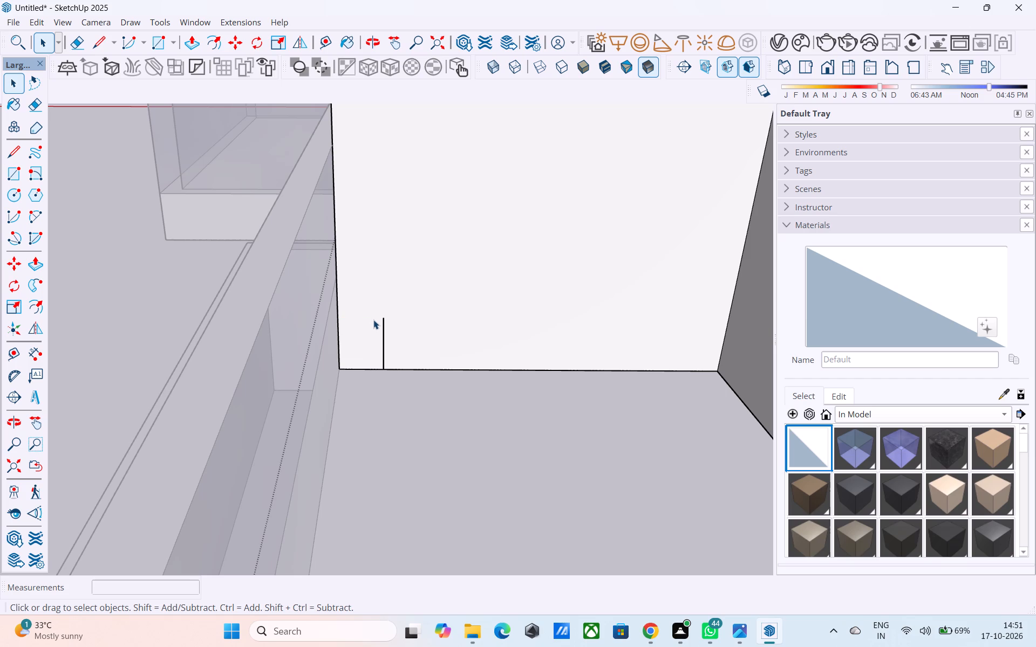
Draw a 1.5' vertical line up the partition's side face from the foot of the existing short vertical line.
key(l)
click(381, 368)
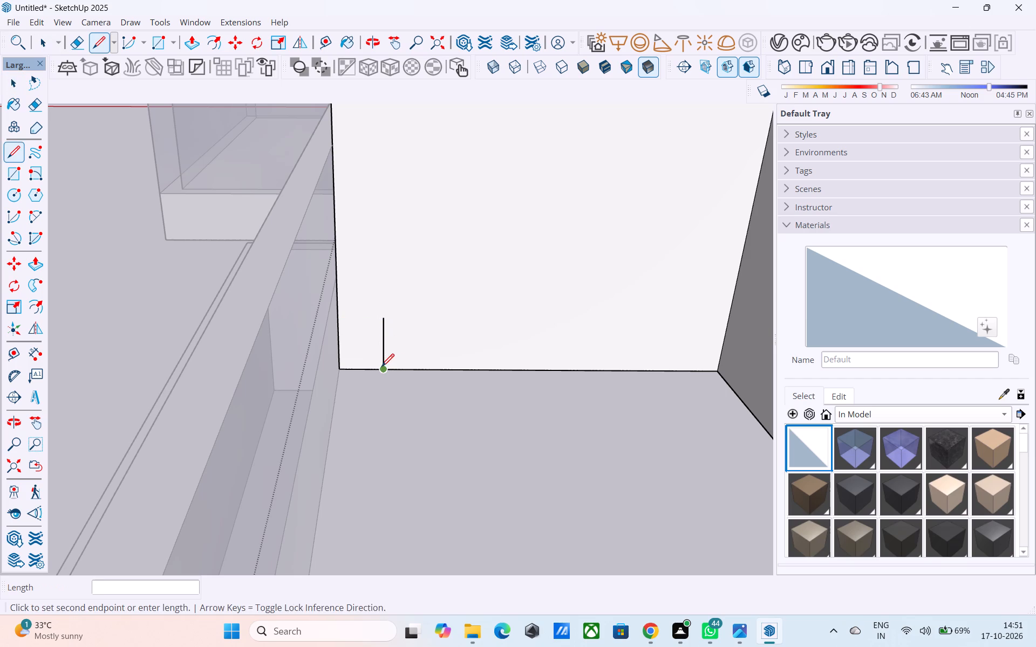
middle_drag(391, 218, 386, 306)
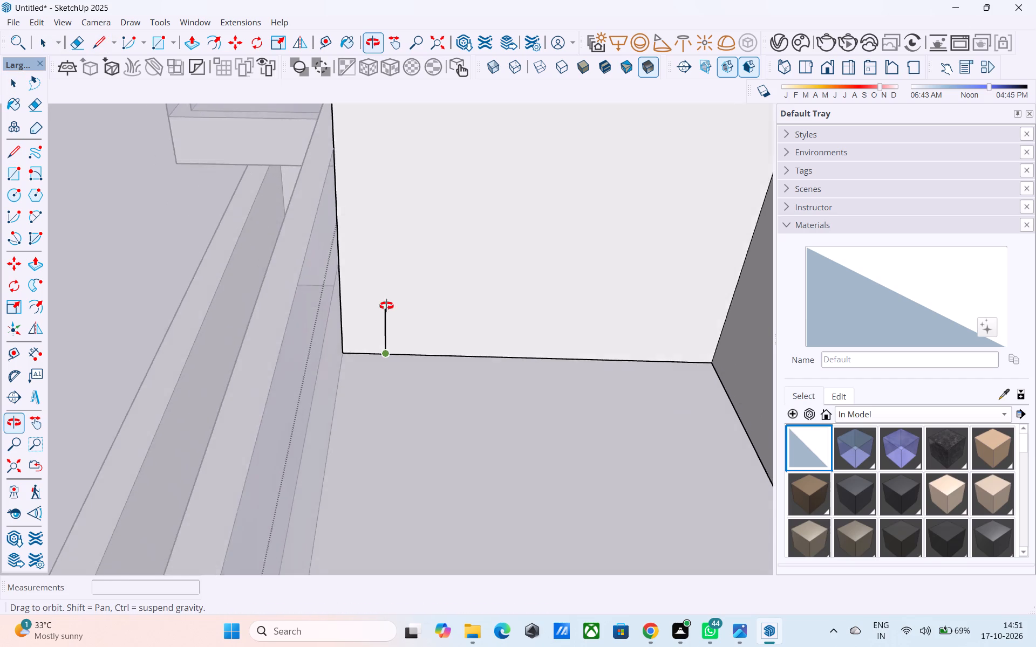
middle_drag(386, 306, 392, 345)
scroll(385, 329, up, 2)
middle_drag(384, 260, 292, 260)
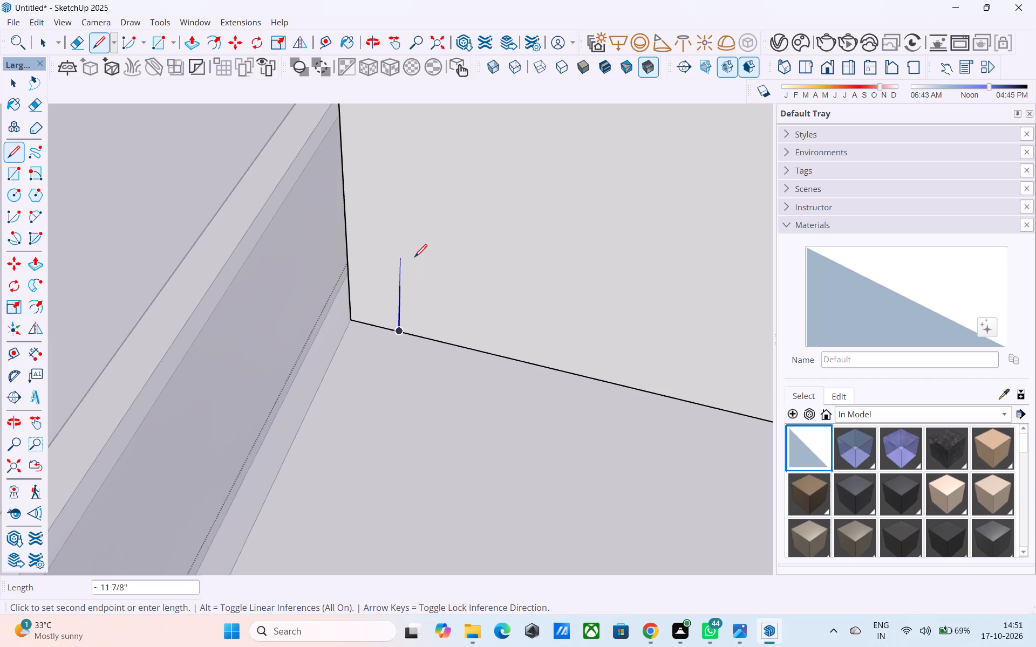
text(1.5')
key(Return)
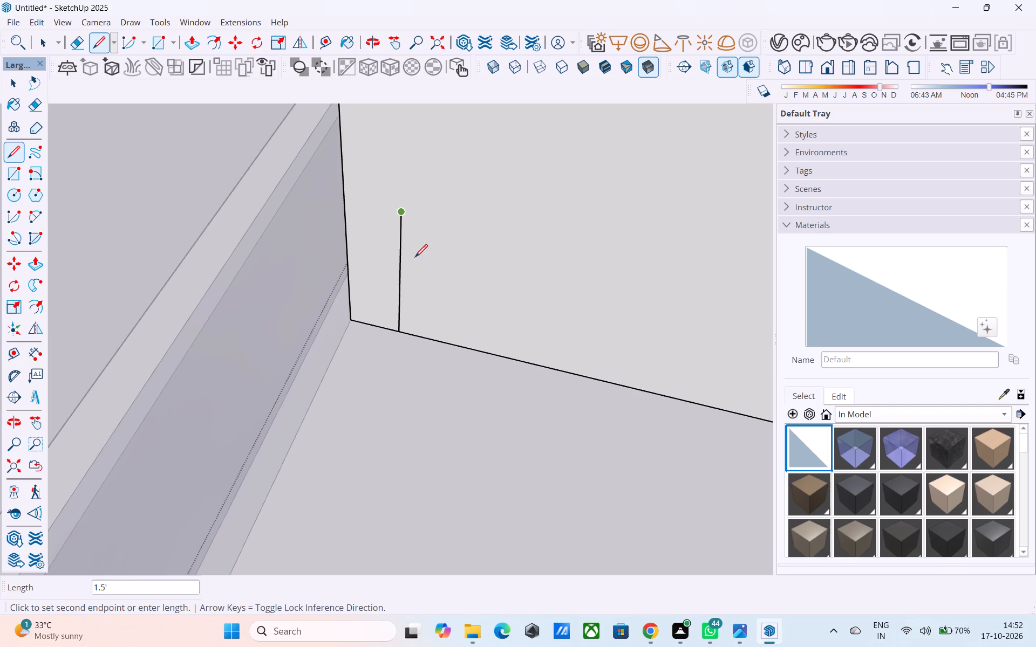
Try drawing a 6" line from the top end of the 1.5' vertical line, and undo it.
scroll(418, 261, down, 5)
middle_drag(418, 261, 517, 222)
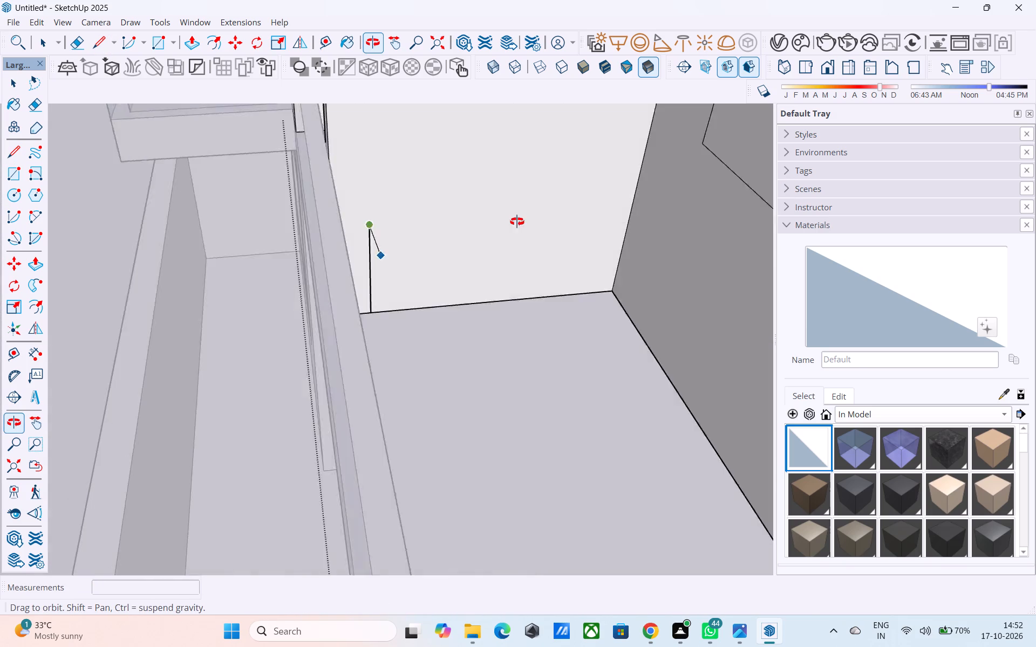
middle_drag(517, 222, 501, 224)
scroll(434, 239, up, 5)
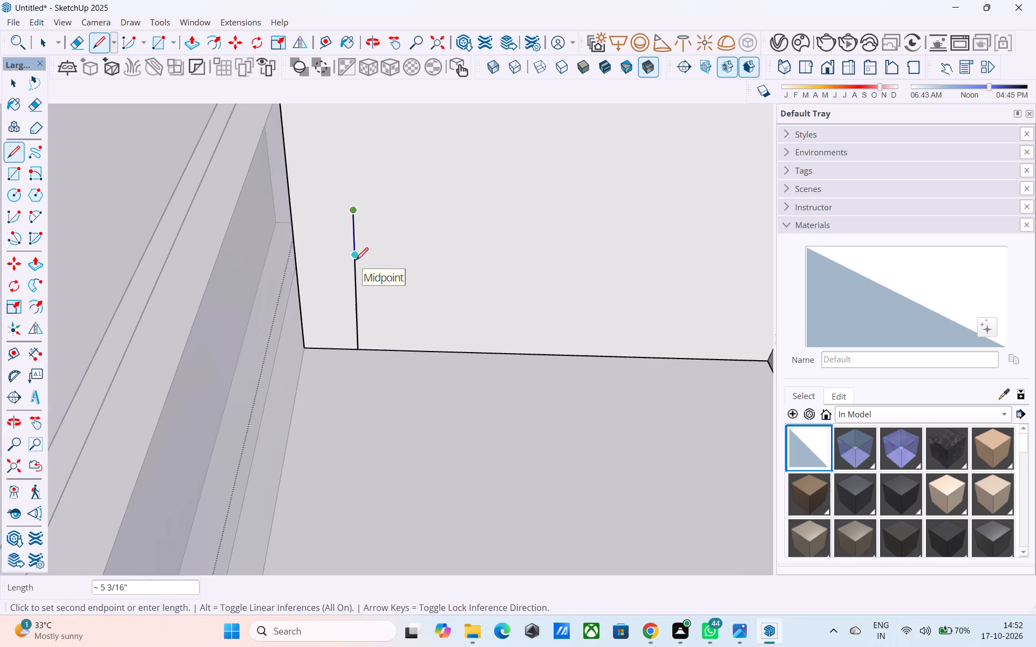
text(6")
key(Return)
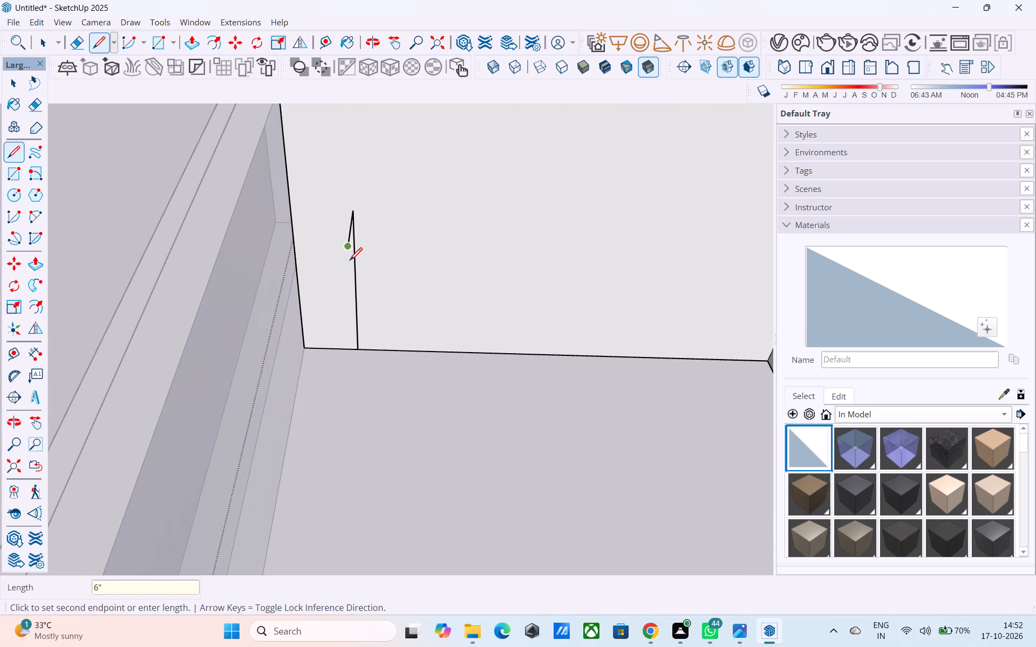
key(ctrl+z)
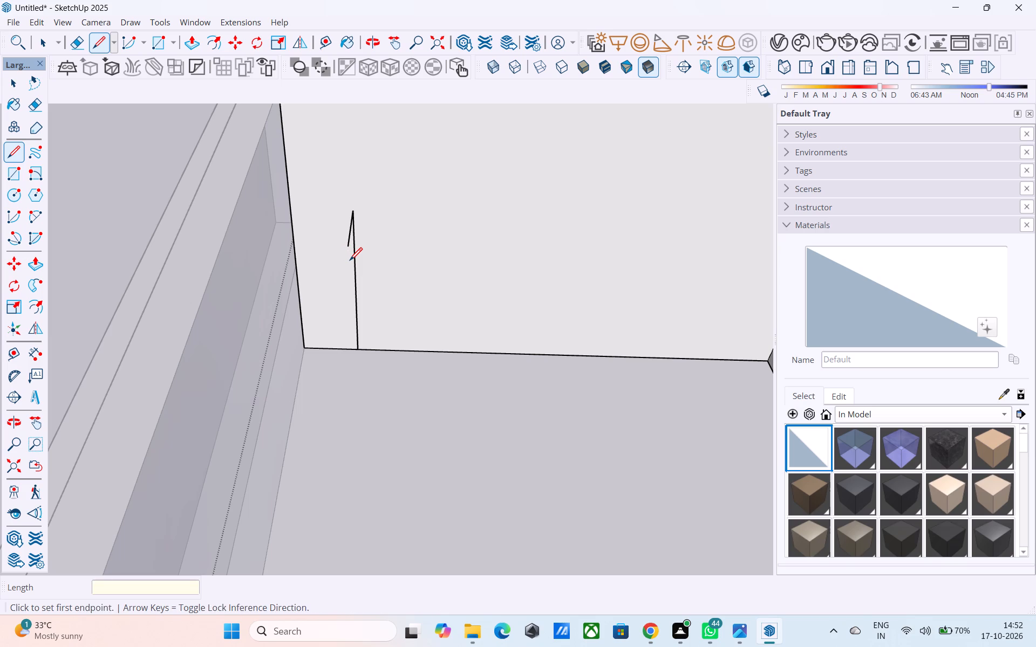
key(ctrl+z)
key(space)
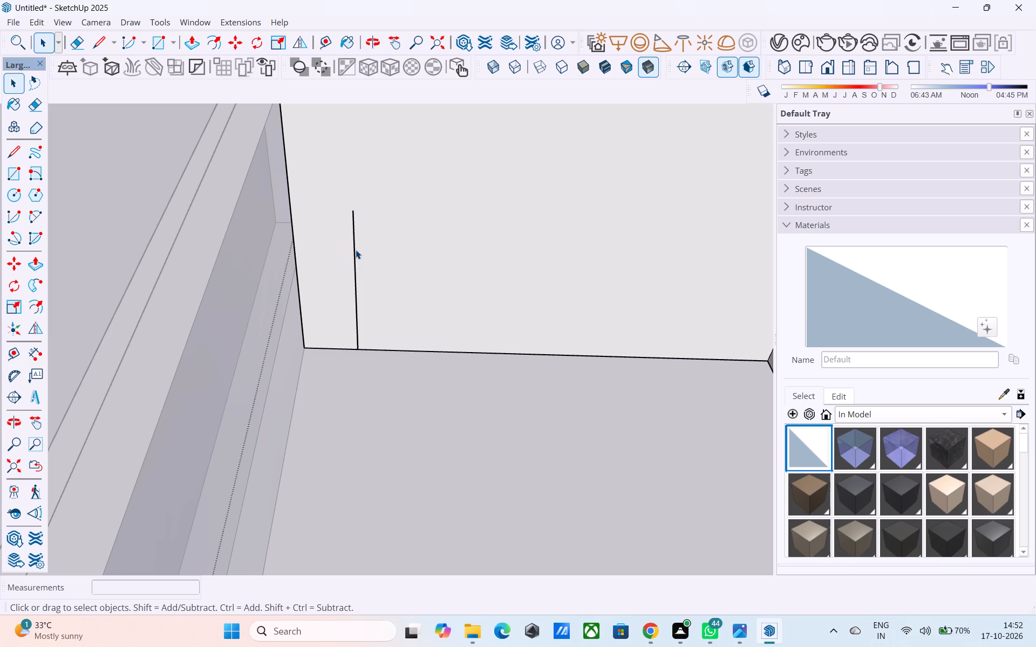
Copy the short bottom edge segment of the partition's side face 1' upward along the vertical line.
click(345, 346)
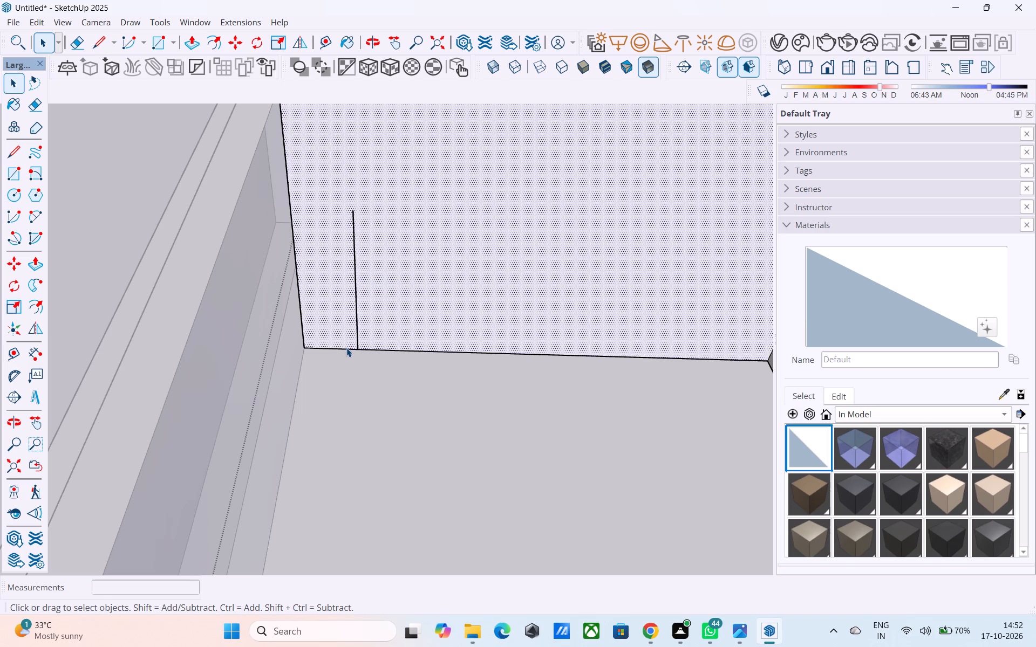
click(347, 348)
key(m)
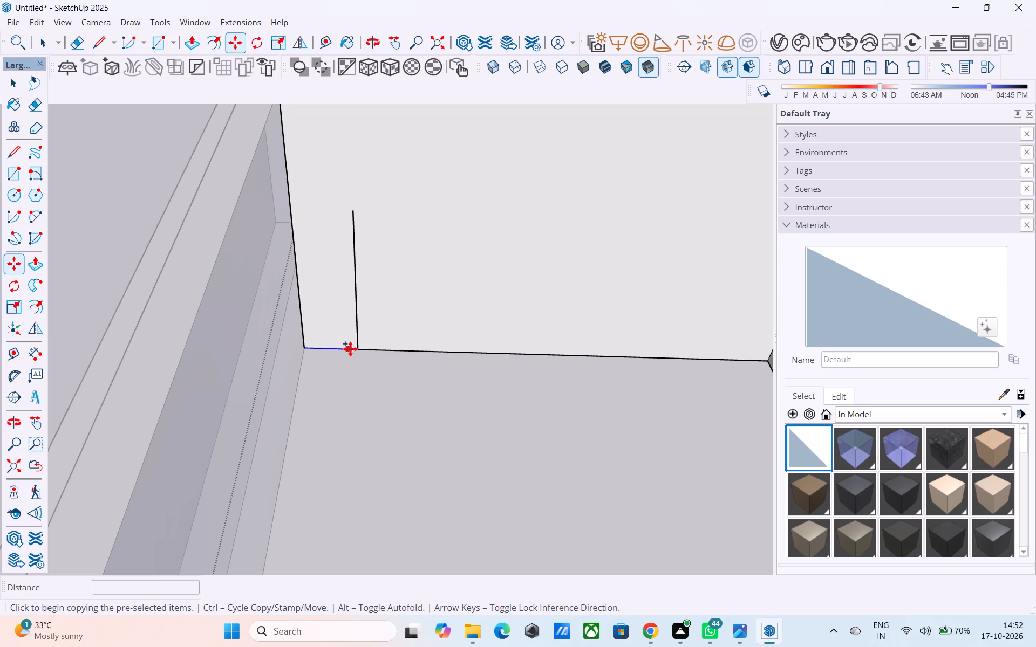
click(357, 348)
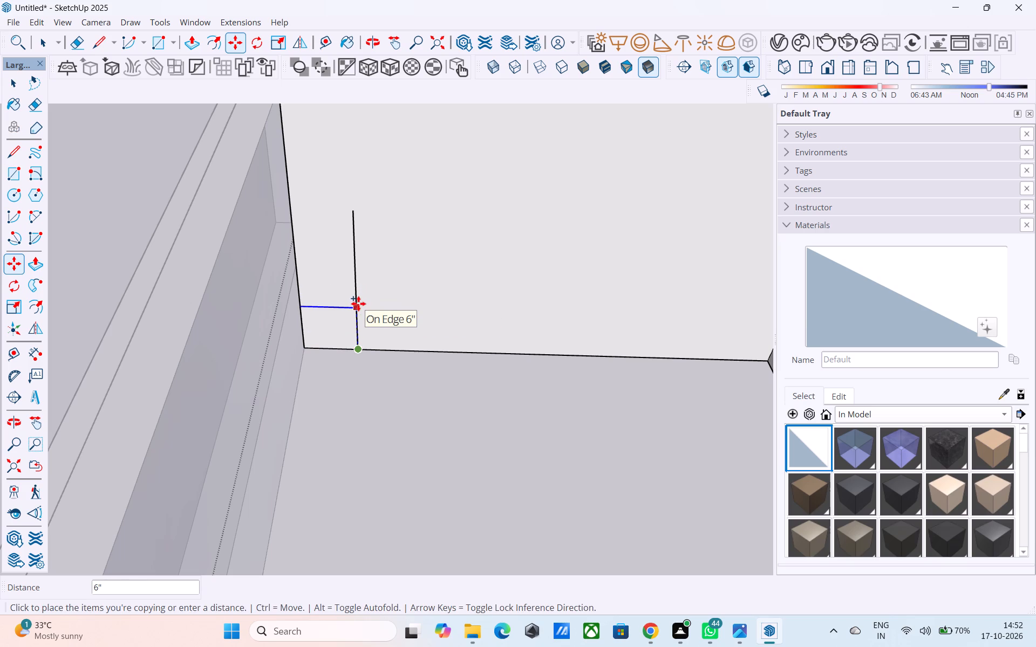
text(1')
key(Return)
key(space)
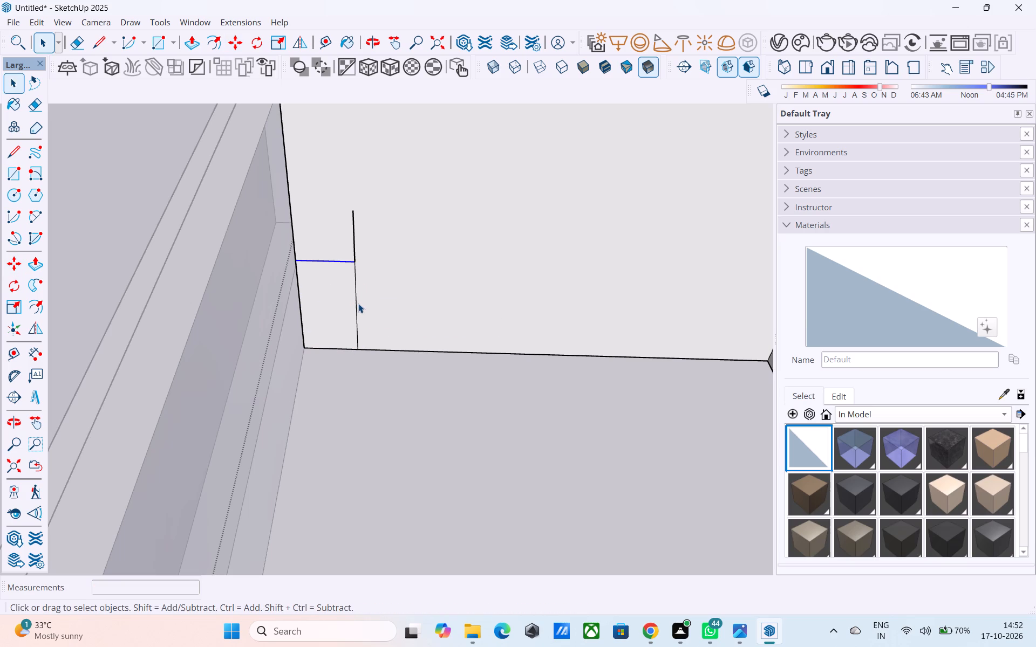
Erase the leftover part of the vertical line above the copied edge, leaving a closed small rectangle.
text(e)
drag(363, 233, 345, 221)
key(space)
Push/Pull the small rectangle at the partition's foot 12' 3" along the upper balcony as a low ledge.
click(343, 280)
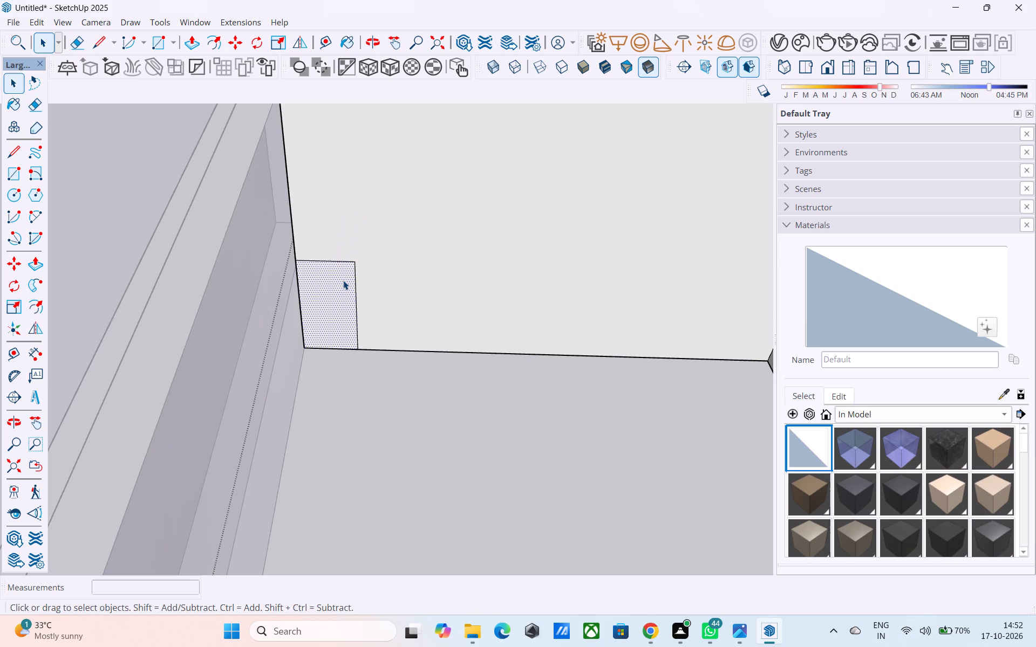
key(p)
click(343, 280)
scroll(380, 327, down, 11)
middle_drag(380, 345, 530, 323)
scroll(529, 321, down, 3)
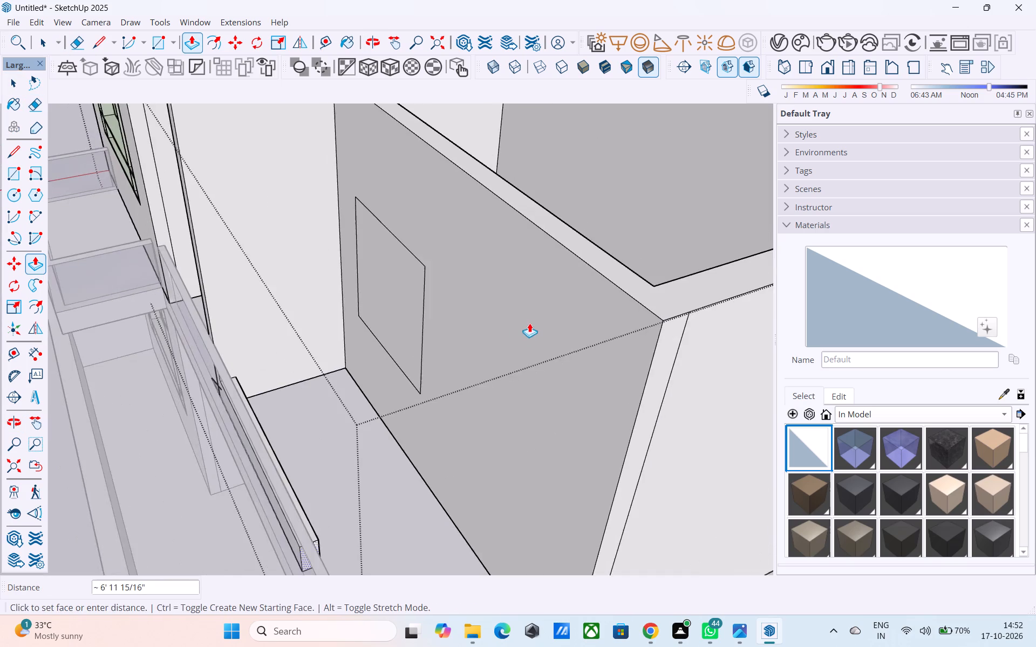
scroll(529, 323, down, 13)
click(538, 376)
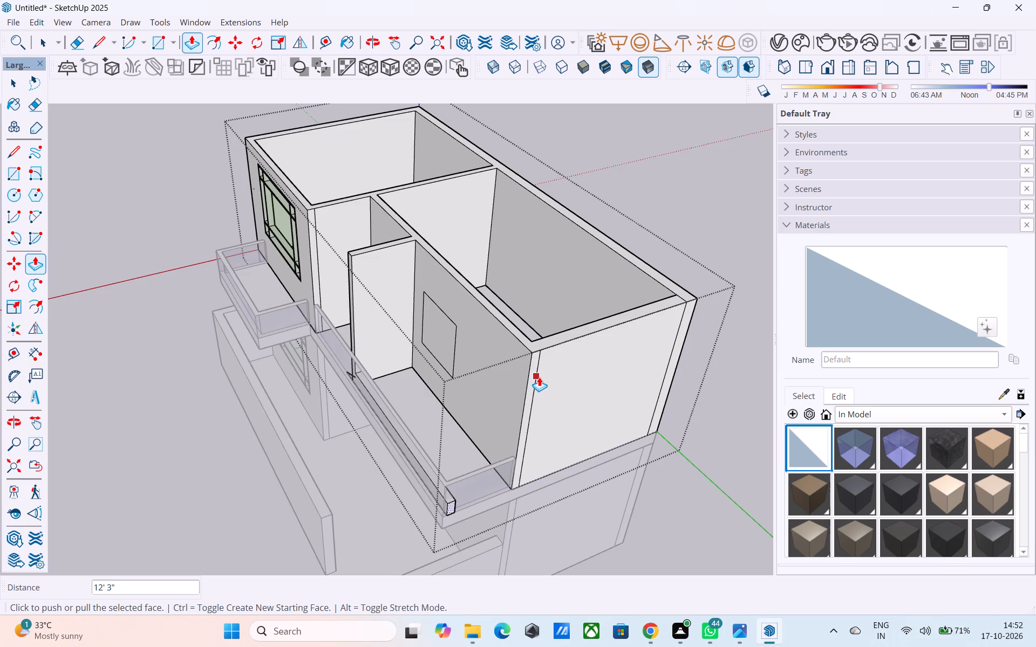
Examine the low ledge on the upper balcony from the front, the side and above.
scroll(539, 377, down, 4)
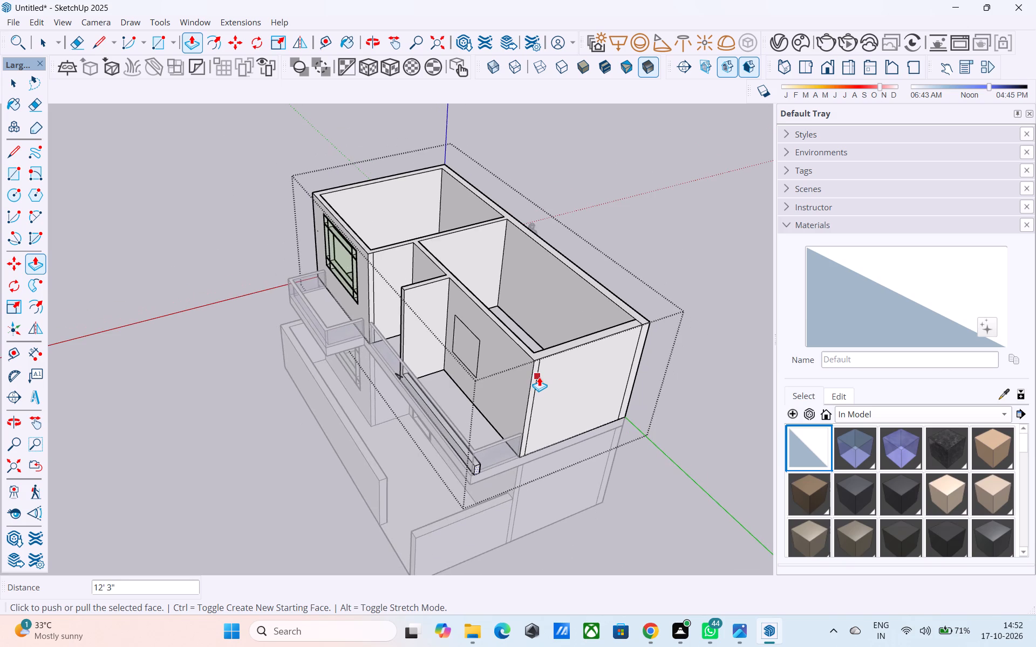
scroll(539, 377, down, 3)
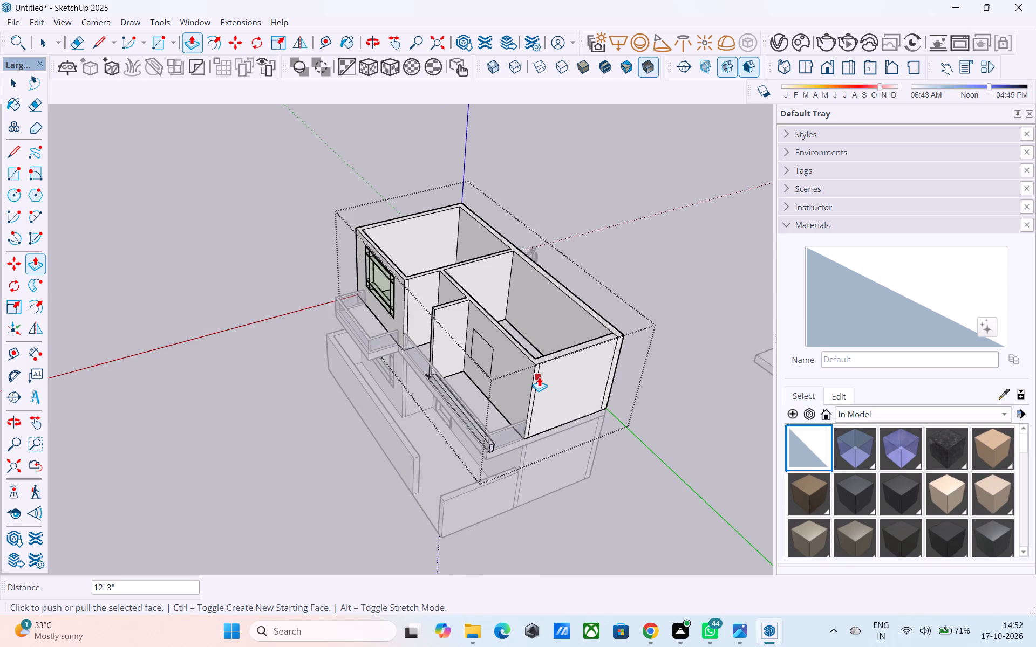
middle_drag(570, 370, 622, 363)
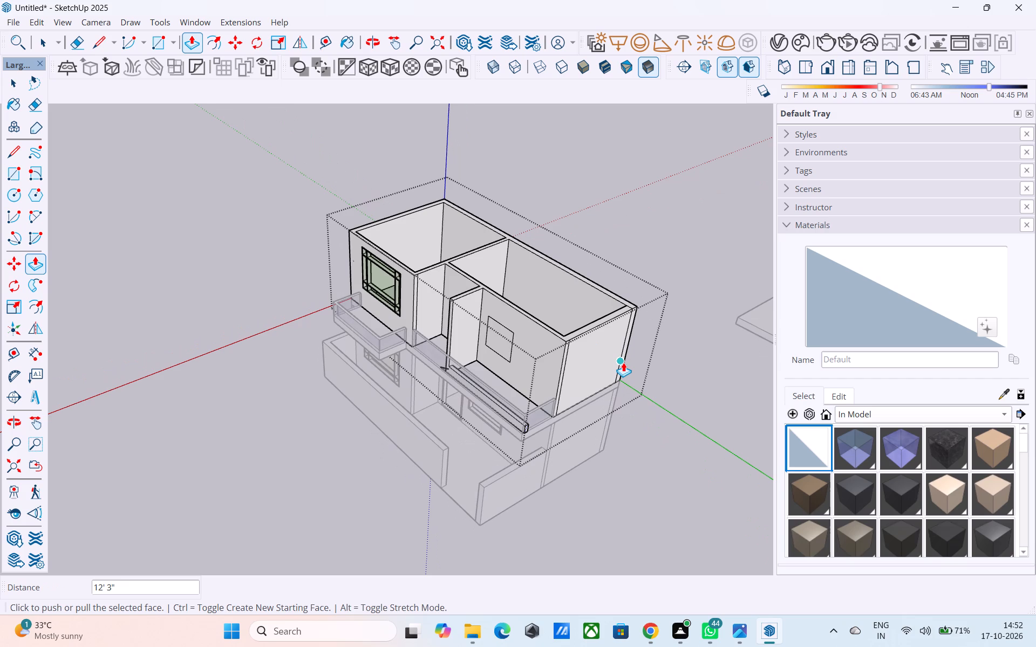
middle_drag(623, 362, 659, 312)
scroll(513, 330, up, 4)
middle_drag(521, 328, 464, 472)
middle_drag(456, 430, 283, 377)
scroll(285, 388, up, 1)
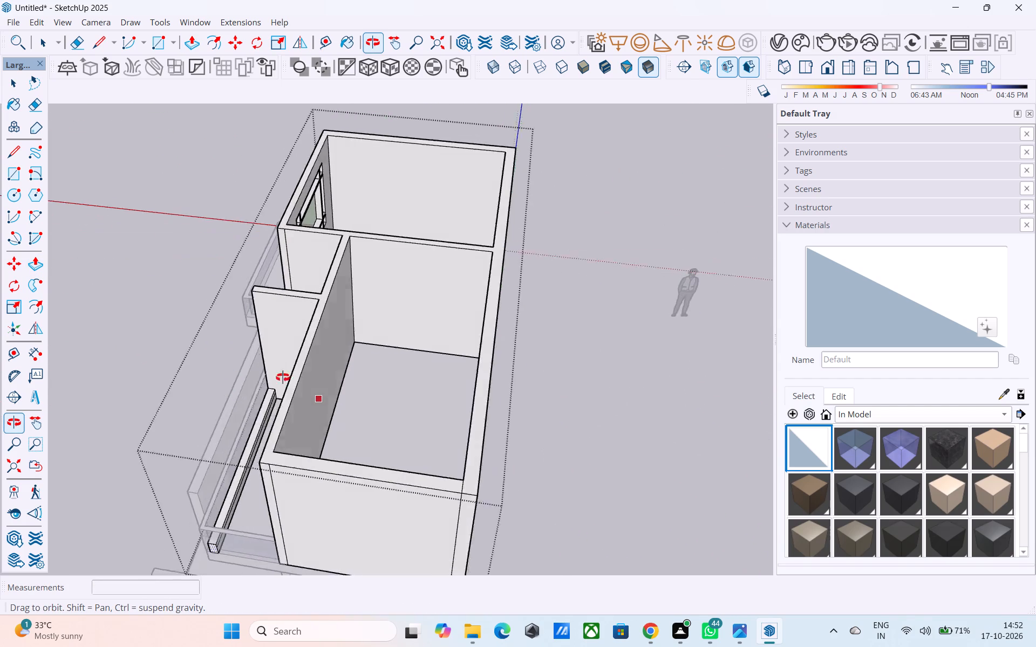
middle_drag(283, 377, 400, 252)
middle_drag(439, 348, 474, 261)
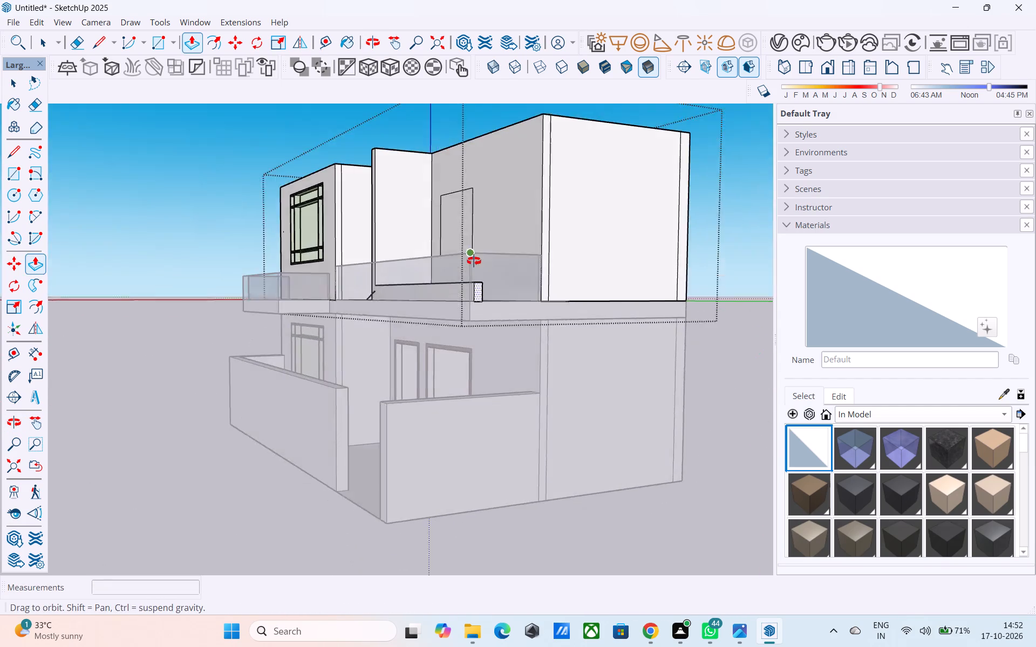
middle_drag(474, 261, 479, 264)
scroll(437, 299, down, 4)
middle_drag(420, 314, 652, 341)
scroll(353, 349, down, 4)
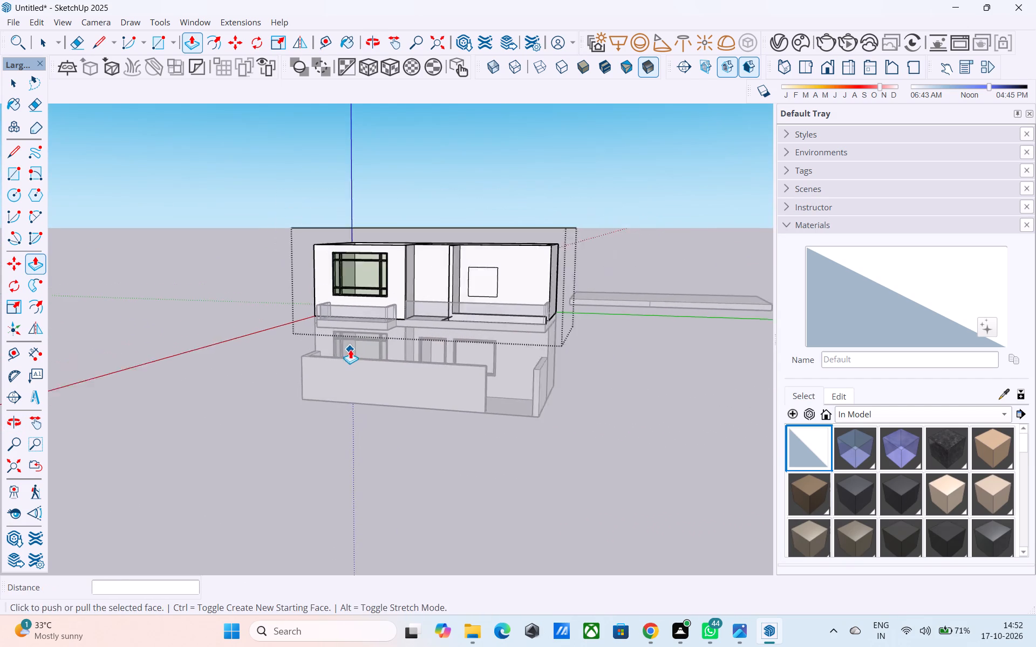
middle_drag(463, 342, 555, 327)
scroll(449, 295, up, 9)
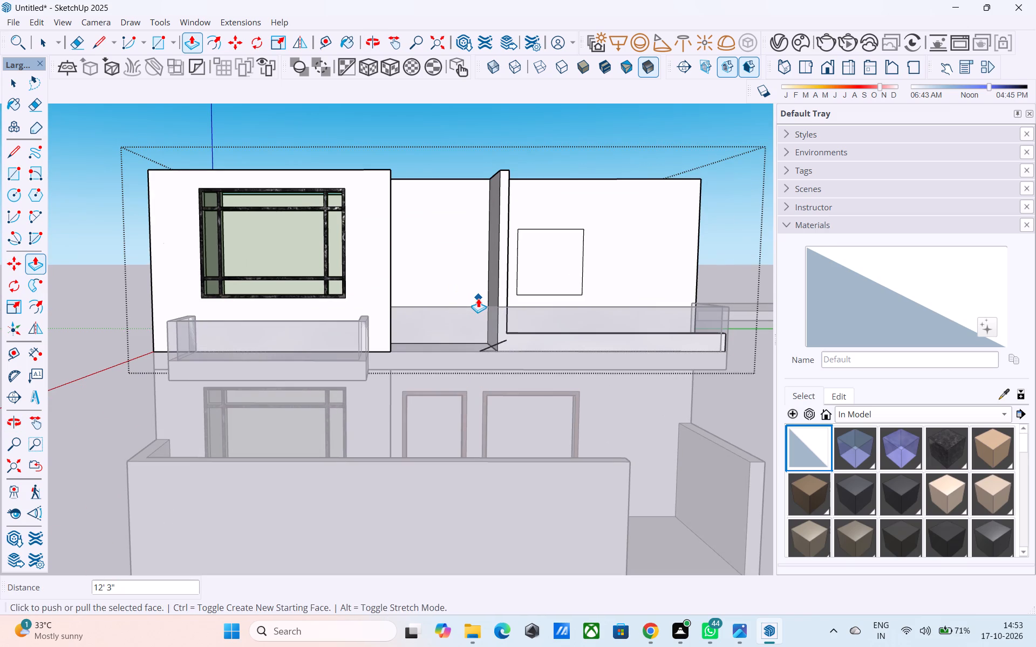
scroll(480, 299, down, 5)
middle_drag(480, 300, 486, 276)
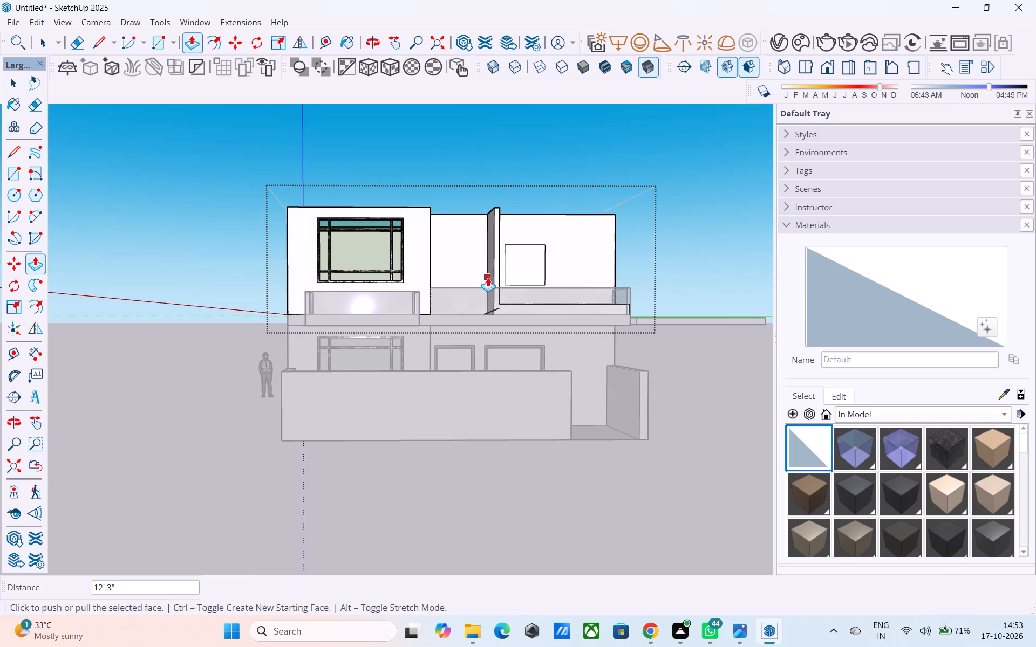
scroll(489, 278, down, 6)
middle_drag(490, 284, 482, 374)
scroll(547, 348, up, 1)
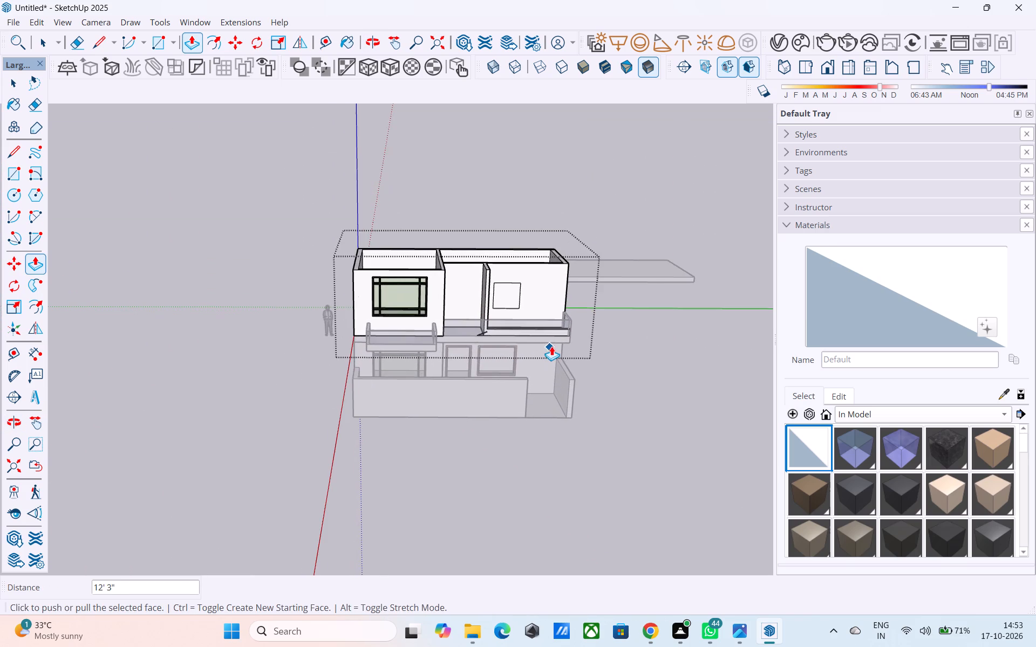
scroll(551, 346, down, 3)
middle_drag(551, 346, 554, 389)
middle_drag(568, 350, 568, 319)
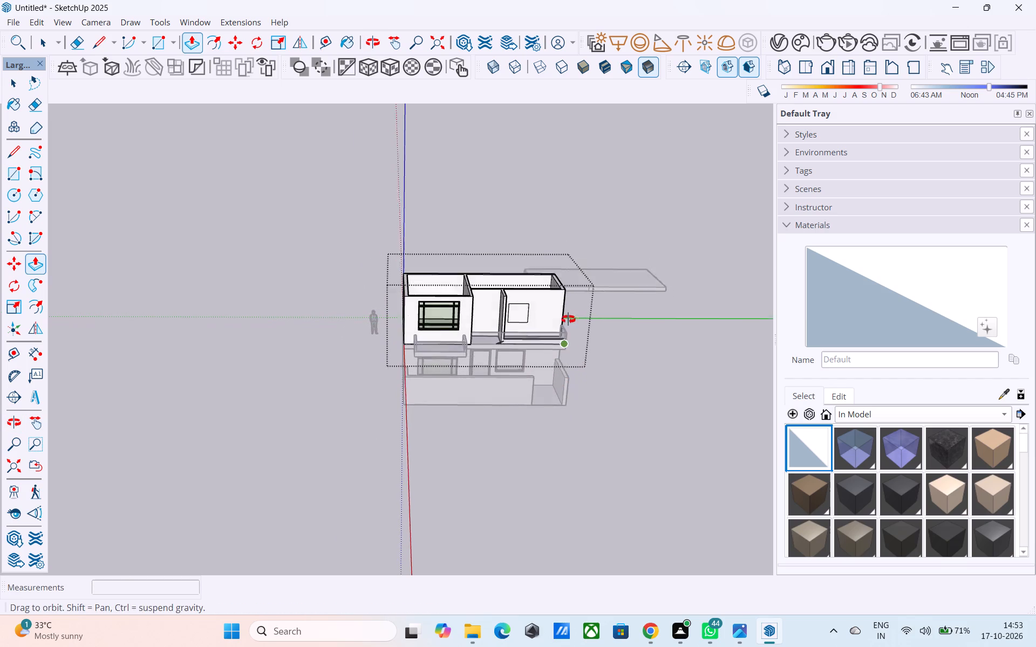
middle_drag(568, 319, 578, 296)
scroll(569, 305, up, 9)
middle_drag(575, 341, 327, 377)
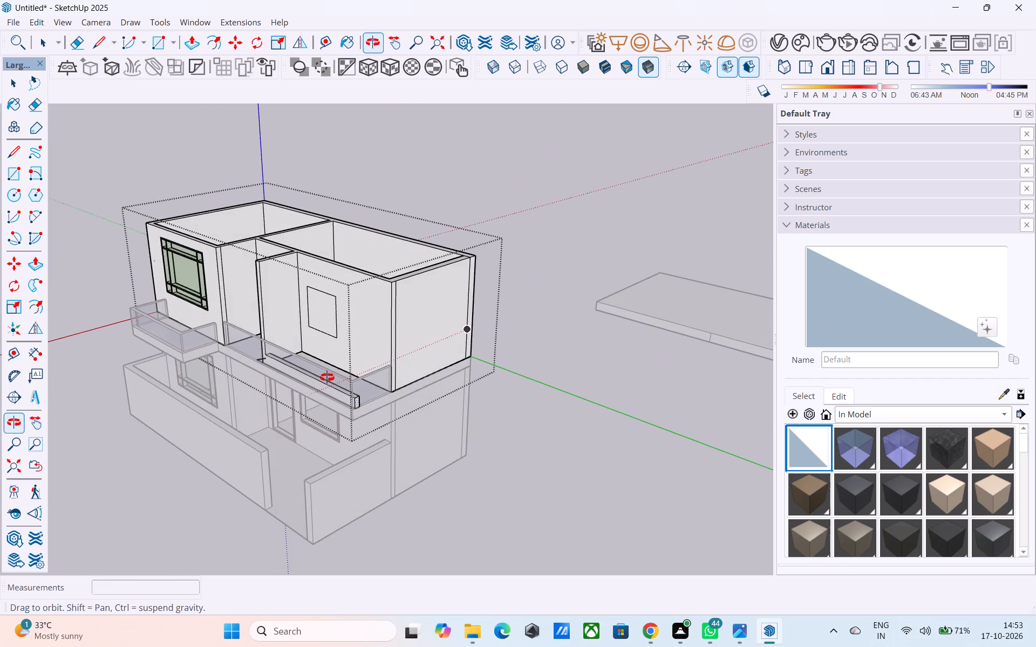
middle_drag(327, 377, 656, 455)
scroll(202, 408, down, 4)
middle_drag(201, 410, 286, 540)
scroll(541, 418, up, 8)
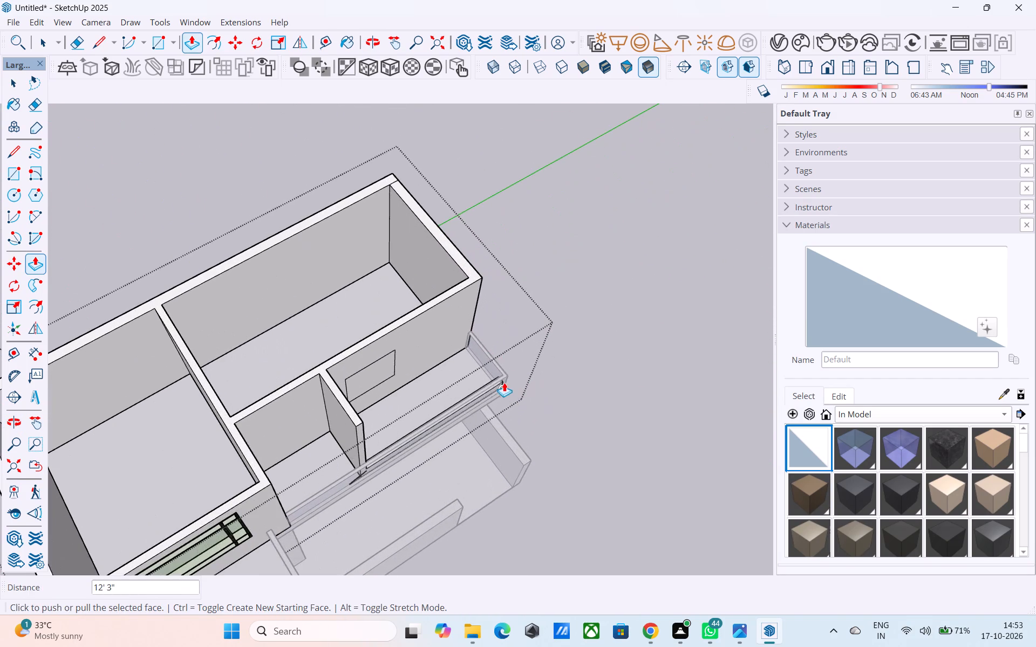
Erase the extra lengthwise line running along the low ledge's side face.
middle_drag(485, 384, 712, 443)
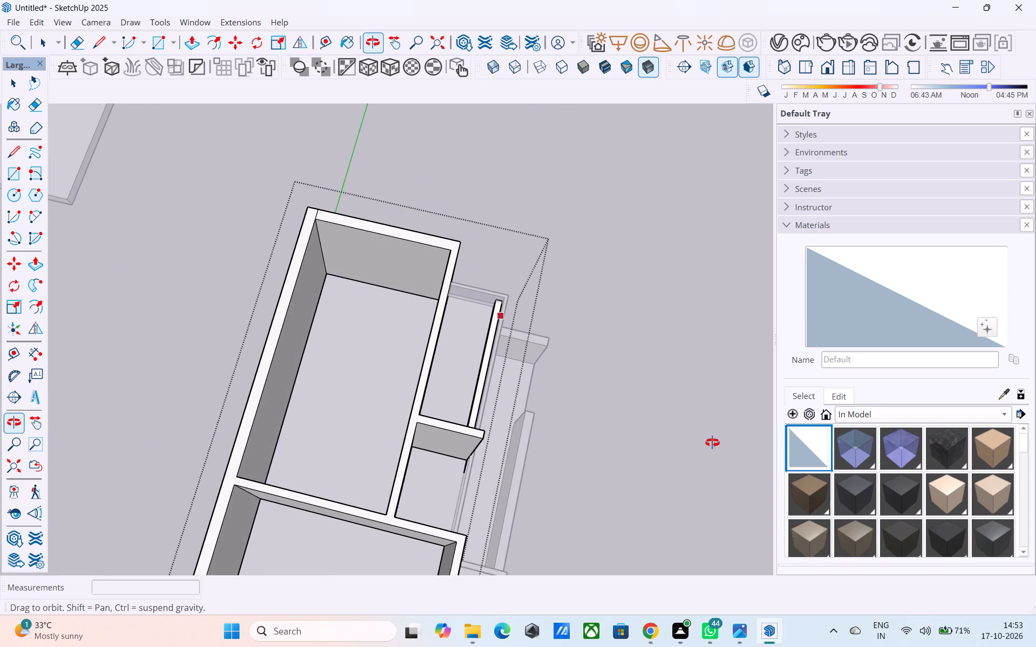
middle_drag(712, 443, 714, 443)
scroll(572, 371, up, 10)
scroll(391, 291, up, 1)
middle_drag(391, 291, 601, 341)
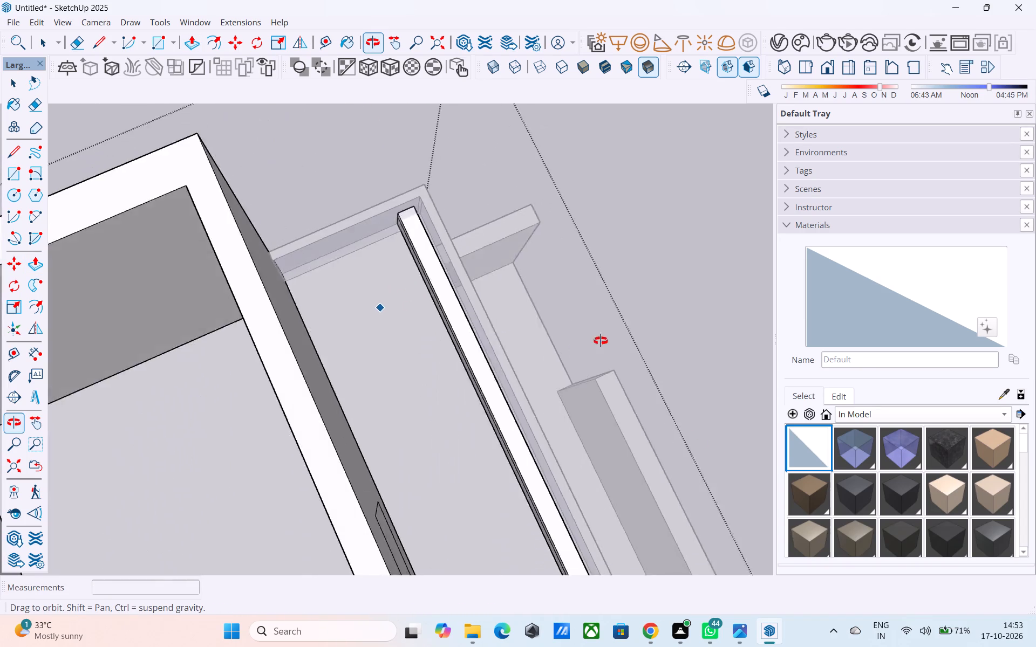
middle_drag(601, 341, 644, 343)
scroll(646, 343, down, 4)
middle_drag(569, 352, 764, 292)
middle_drag(312, 292, 517, 256)
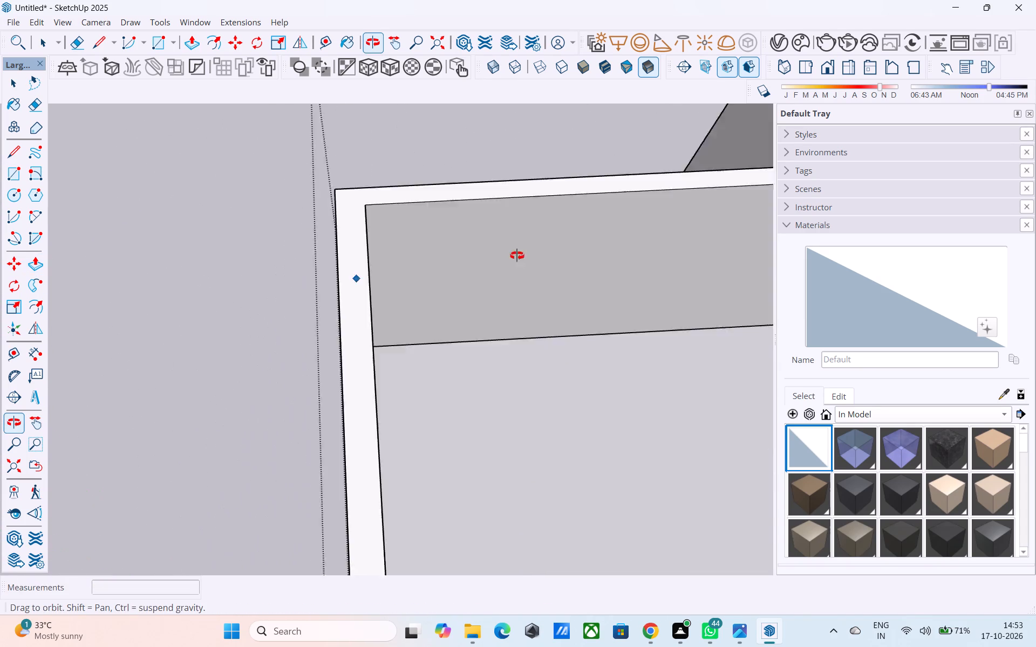
middle_drag(517, 256, 572, 194)
scroll(430, 237, up, 9)
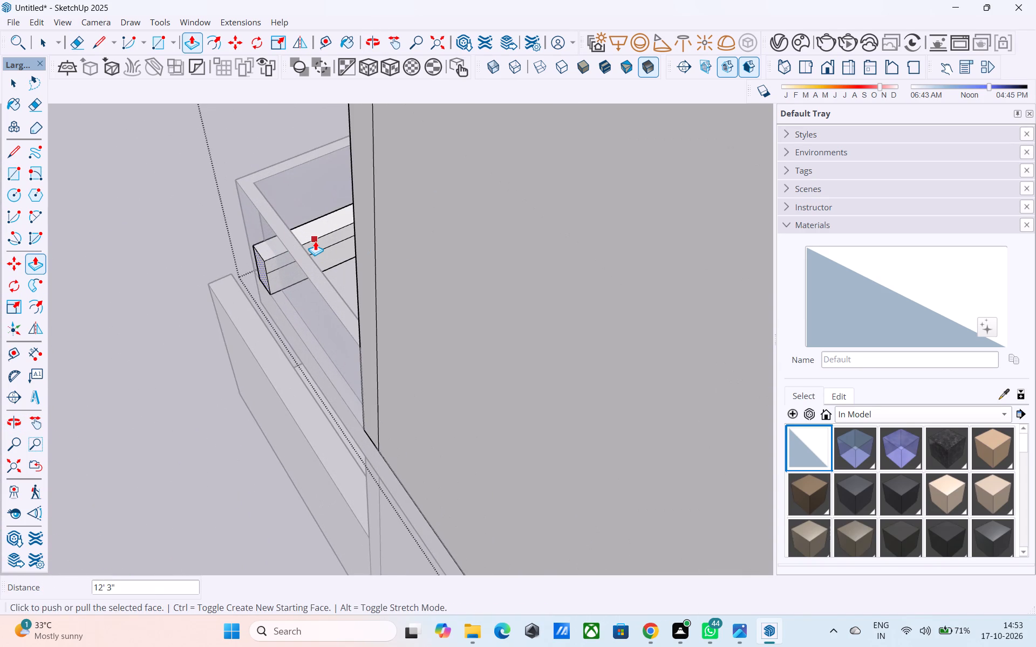
key(e)
scroll(317, 241, up, 4)
drag(322, 250, 325, 256)
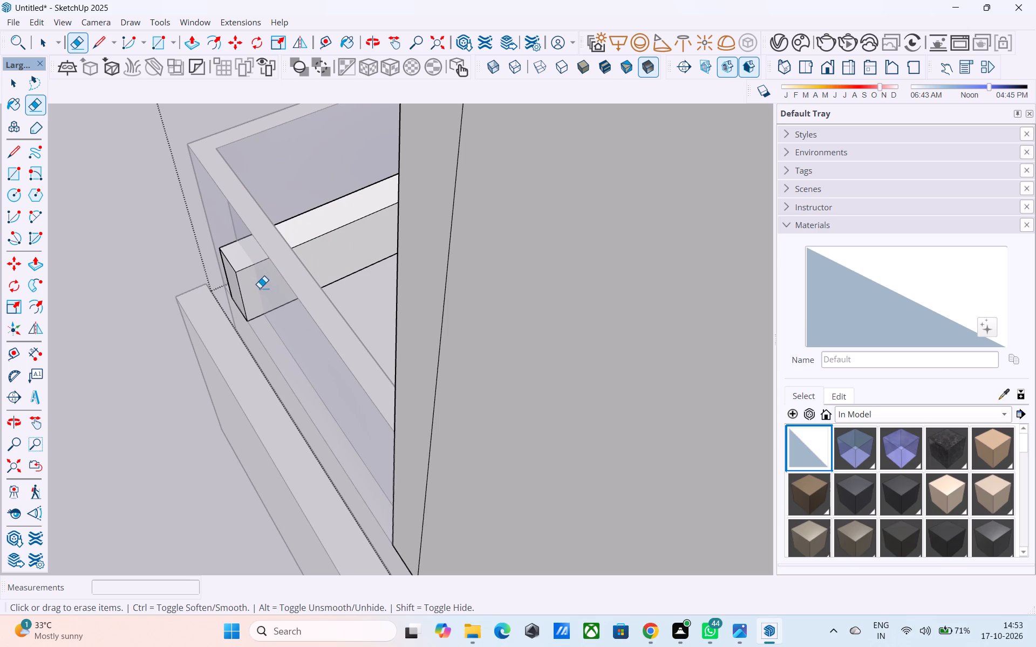
key(space)
Push/Pull the free end face of the low ledge back inward, away from the glass railing.
middle_drag(248, 287, 286, 279)
click(245, 290)
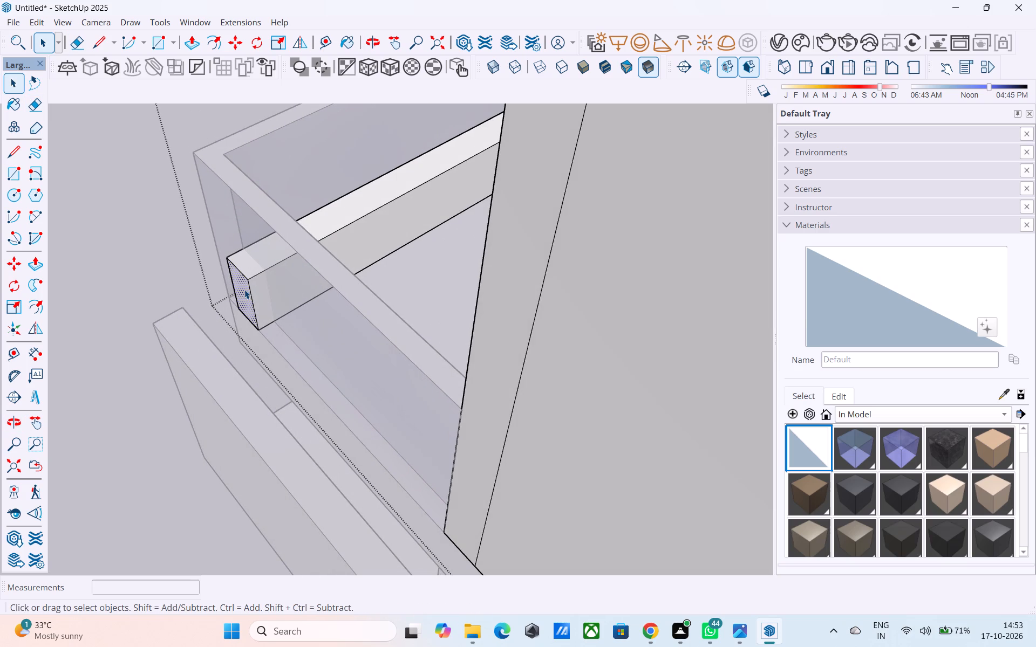
key(p)
click(244, 290)
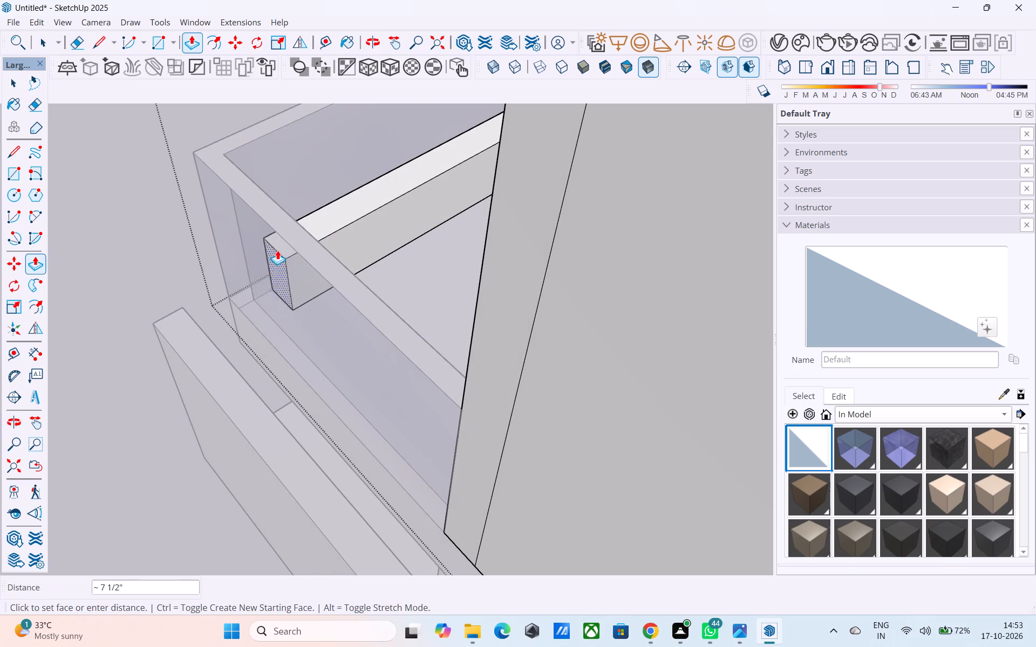
click(297, 224)
middle_drag(296, 247, 290, 240)
middle_click(293, 249)
Copy the vertical end edge of the low ledge 6" inward along its house-facing side.
key(space)
scroll(268, 283, up, 4)
click(269, 283)
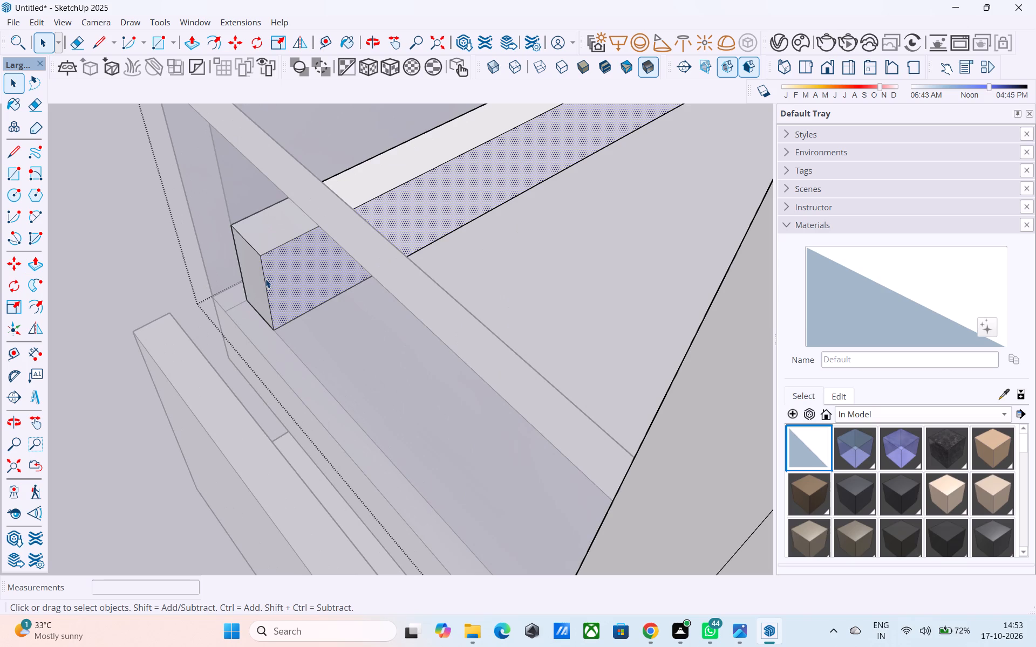
click(263, 278)
scroll(263, 278, up, 1)
middle_drag(263, 278, 243, 380)
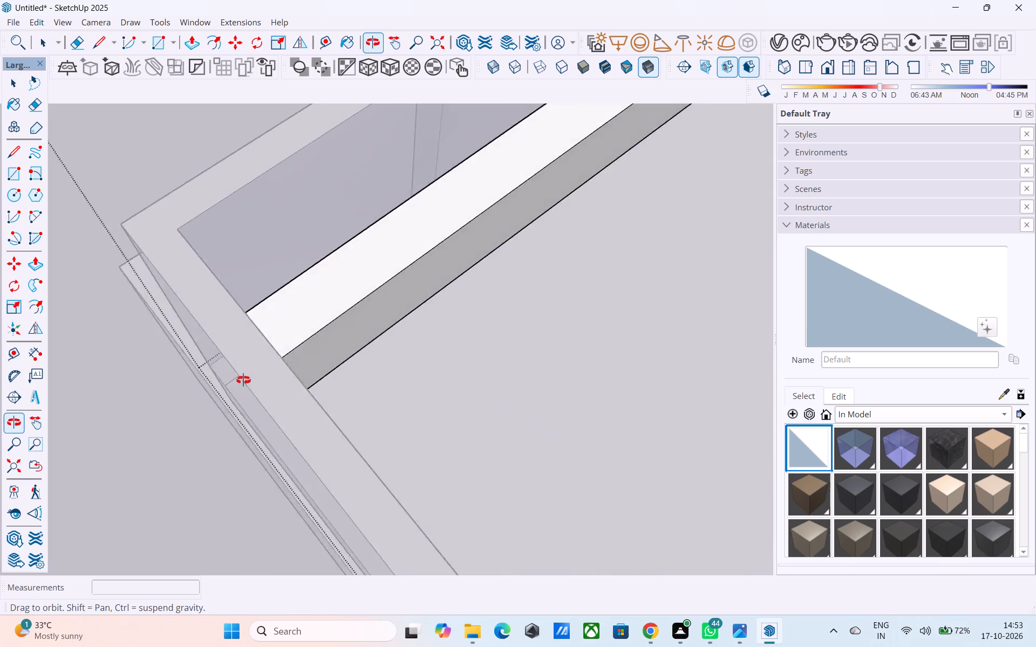
middle_drag(243, 380, 175, 375)
key(m)
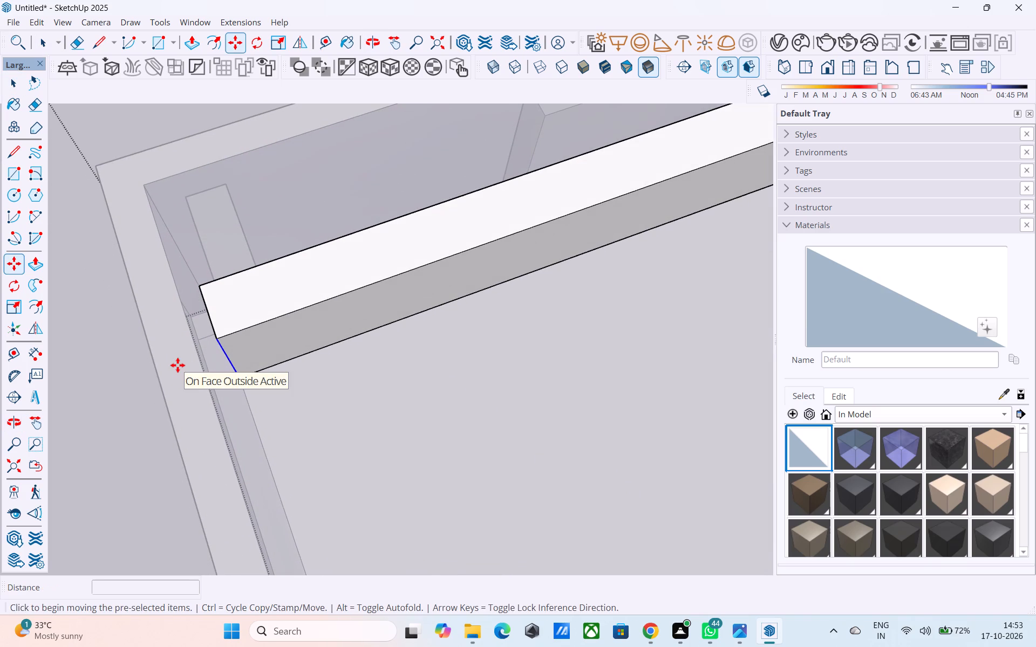
click(214, 339)
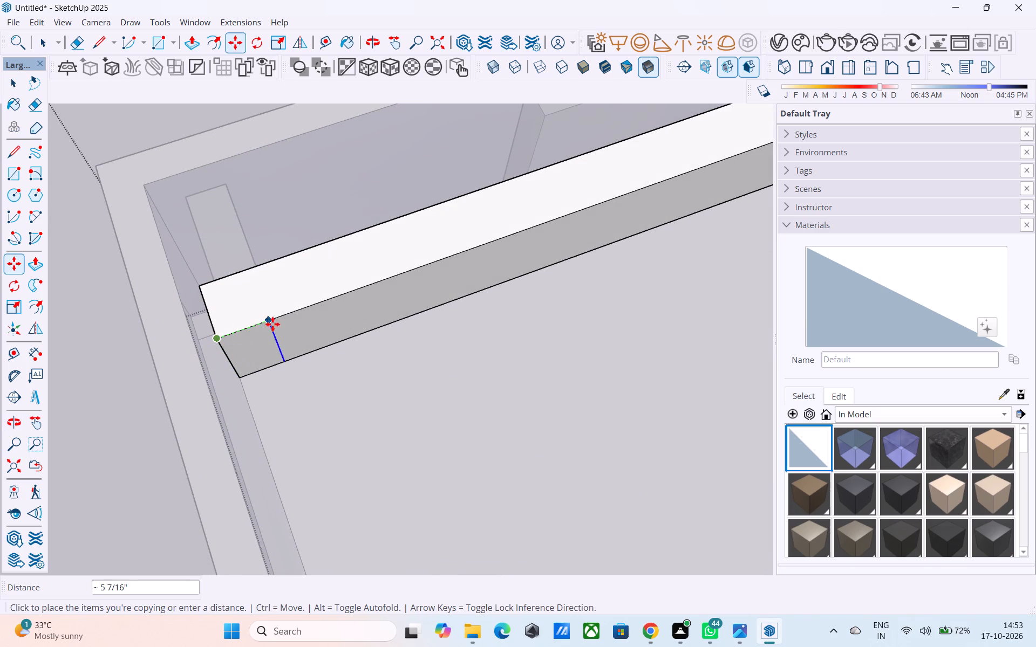
text(6")
key(Return)
key(space)
Push/Pull the 6" wide end section of the ledge's inner side 3' 9" to the house wall.
click(263, 335)
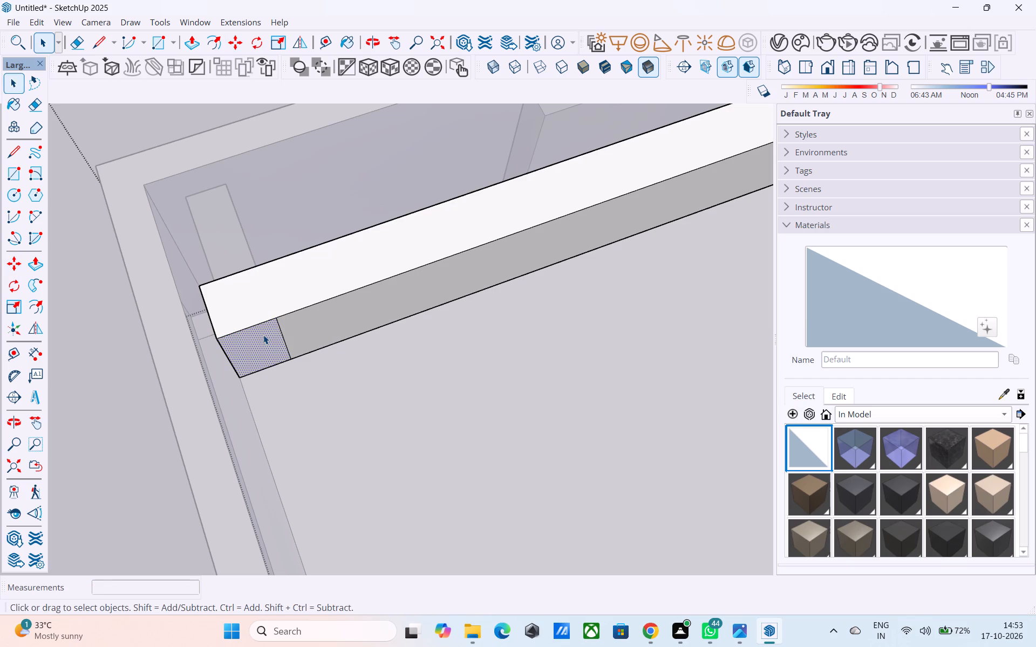
key(p)
click(263, 335)
scroll(297, 362, down, 5)
middle_drag(305, 362, 720, 345)
scroll(566, 347, down, 6)
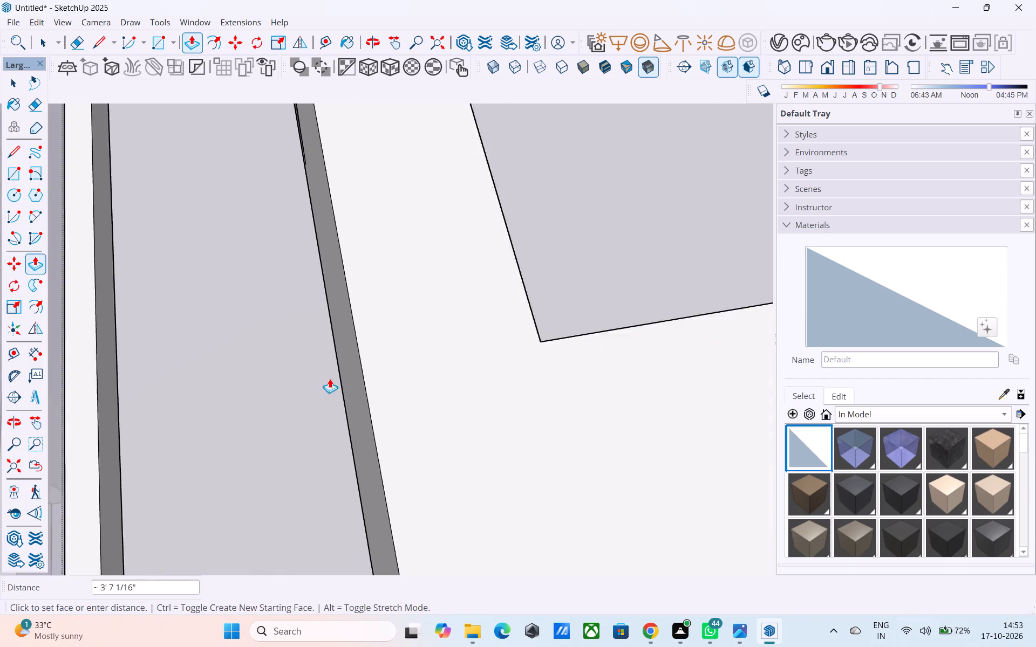
scroll(330, 378, down, 2)
middle_drag(340, 388, 547, 343)
click(587, 377)
Copy the house-side end edge of the return ledge's top 1' along the ledge.
middle_drag(582, 377, 694, 338)
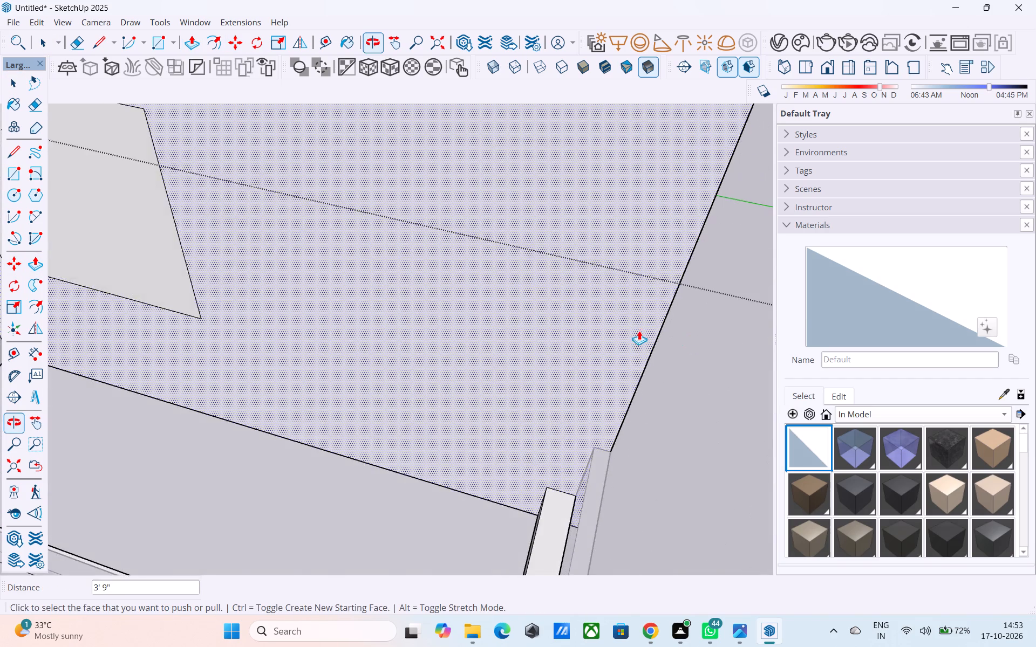
scroll(626, 335, down, 9)
middle_drag(598, 343, 658, 366)
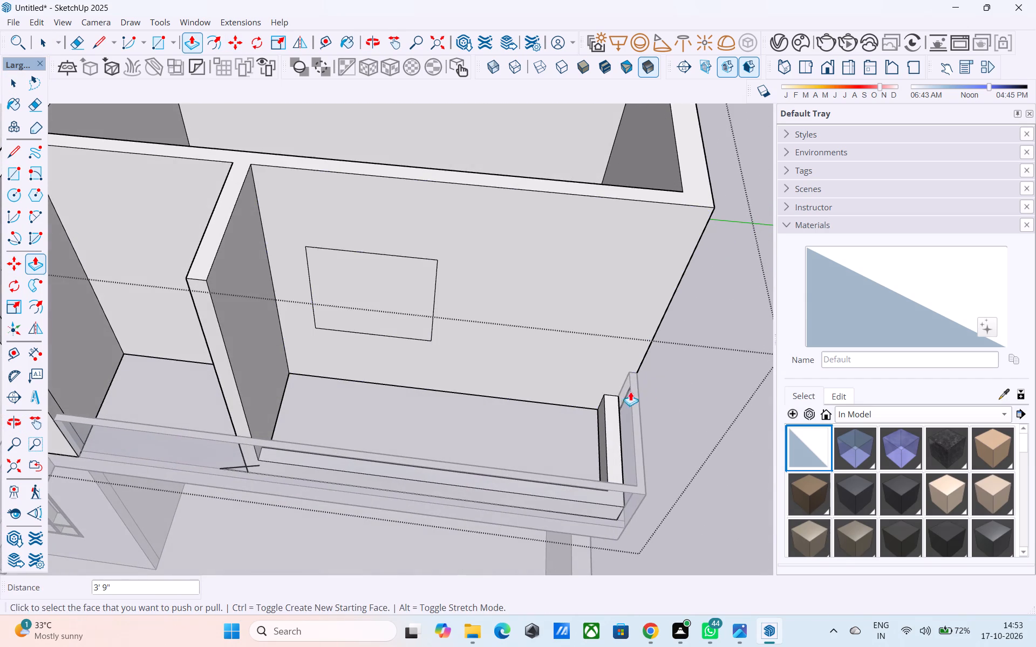
scroll(618, 397, up, 8)
key(space)
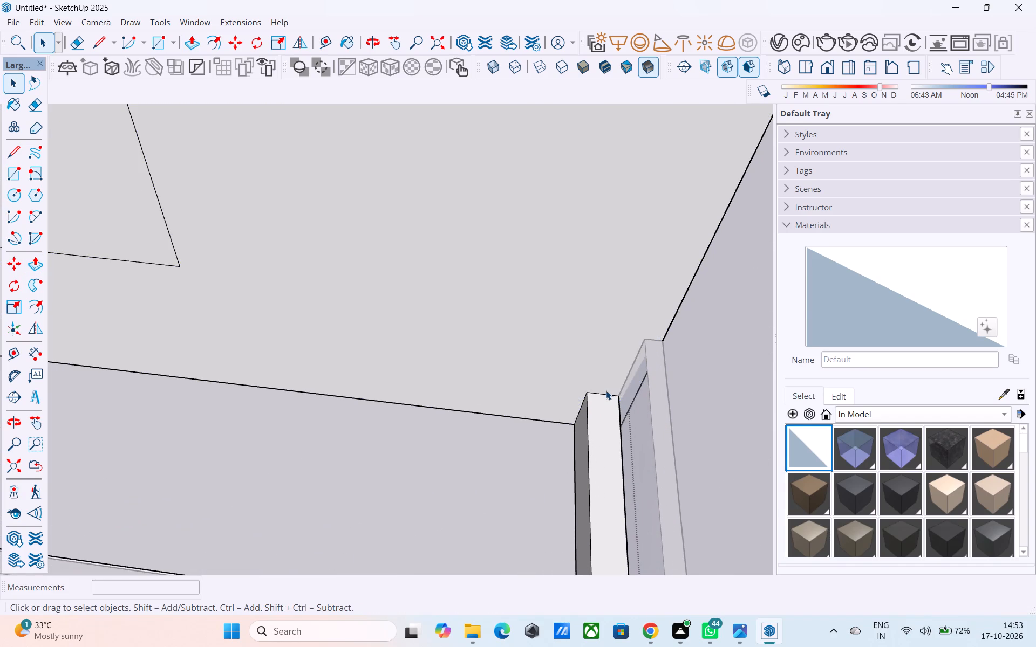
click(606, 393)
key(m)
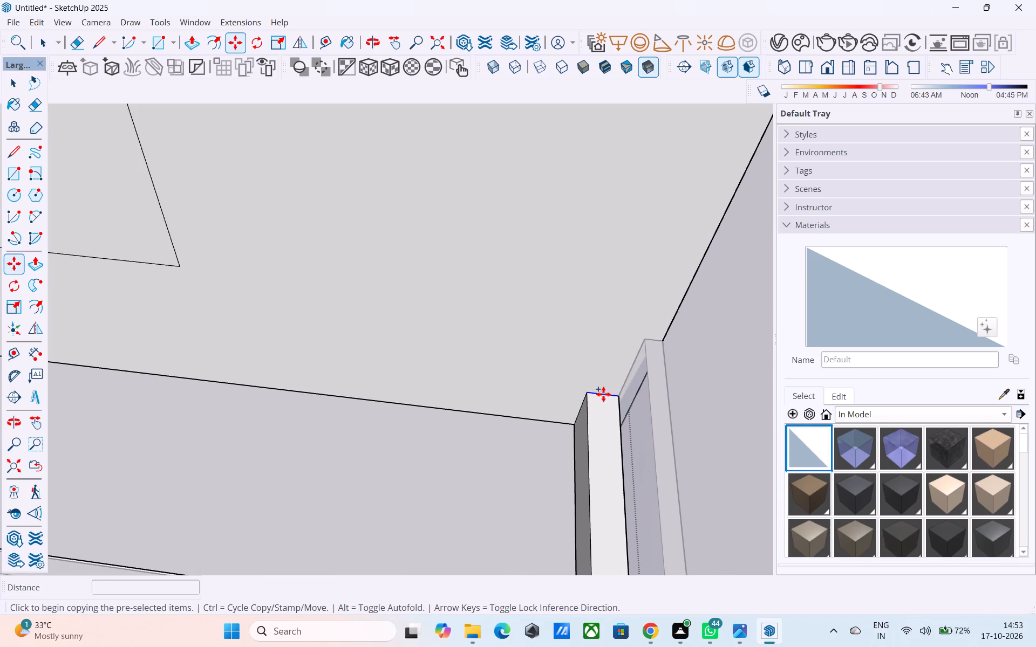
click(590, 394)
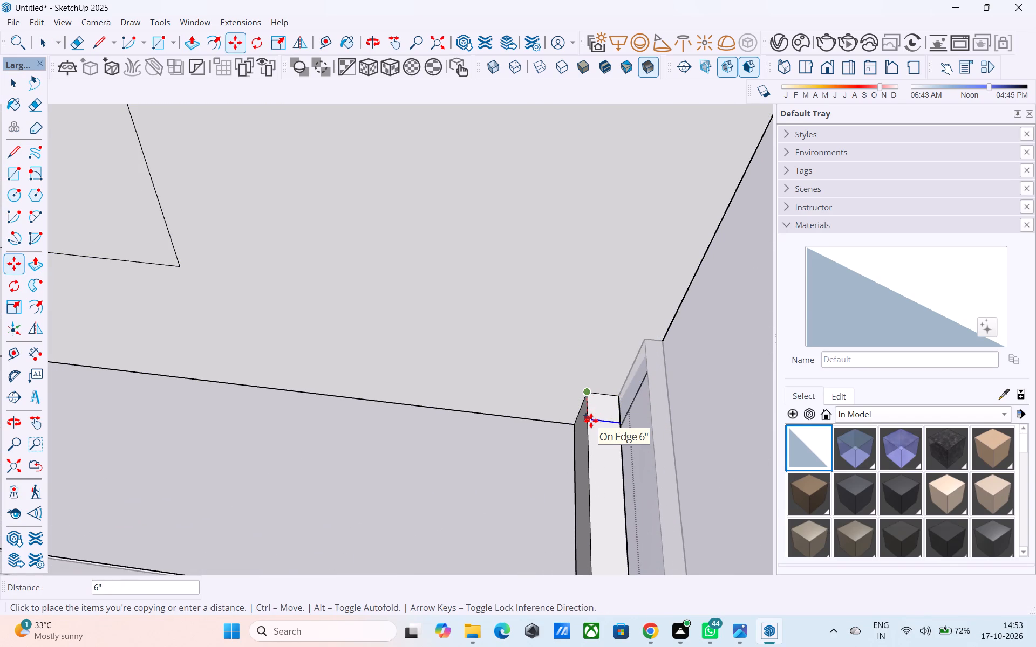
text(1')
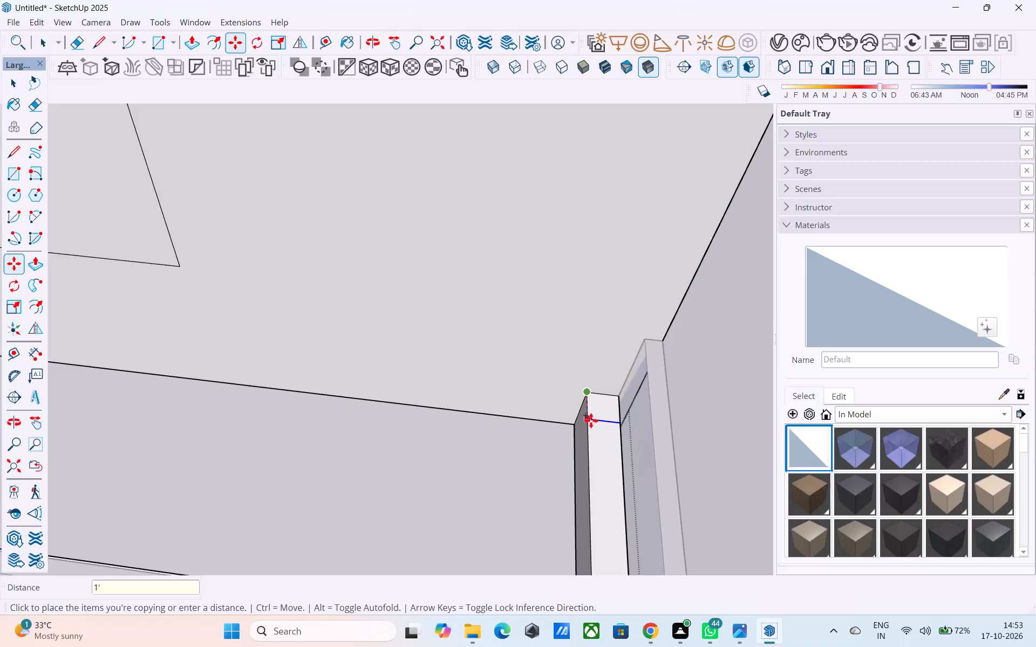
key(Return)
Push/Pull the 1' long top section beside the house wall up 9' as a pillar level with the wall top.
key(space)
click(619, 425)
click(607, 422)
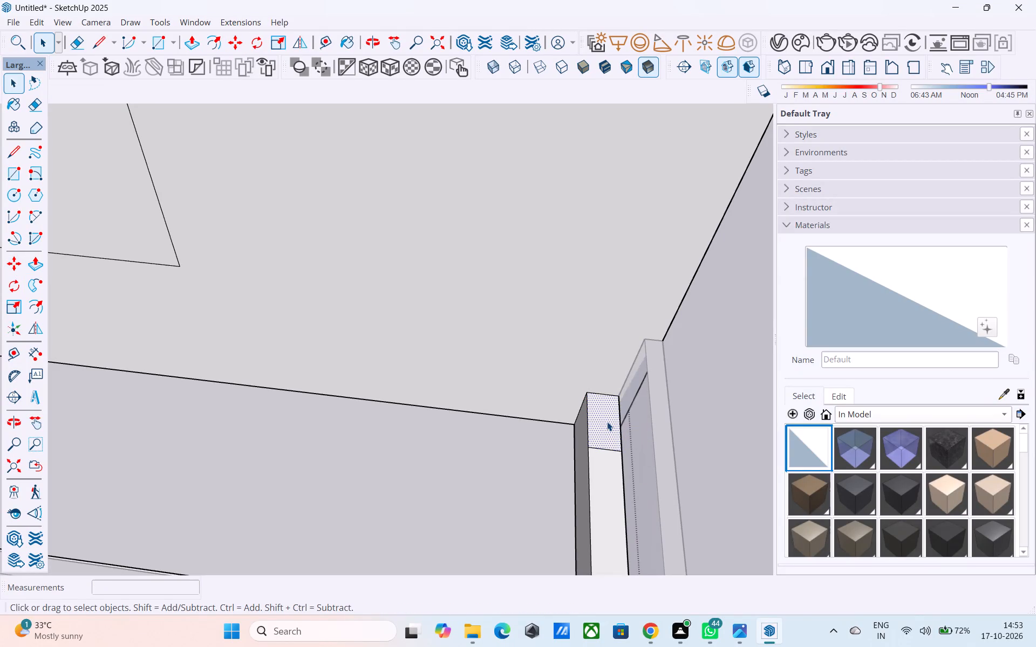
key(p)
click(606, 421)
scroll(617, 374, down, 15)
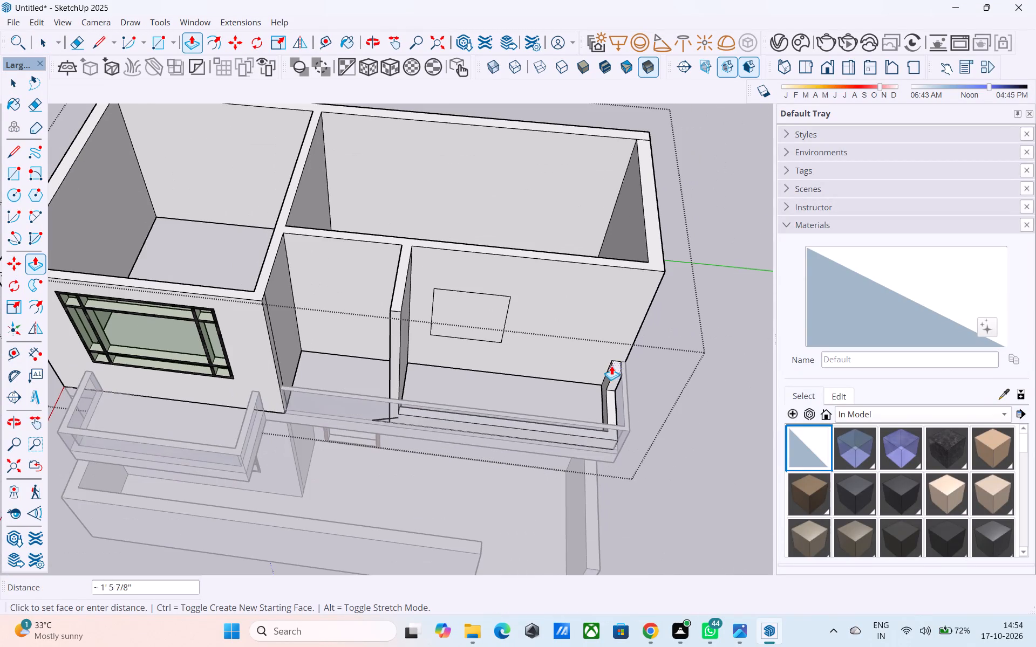
click(616, 255)
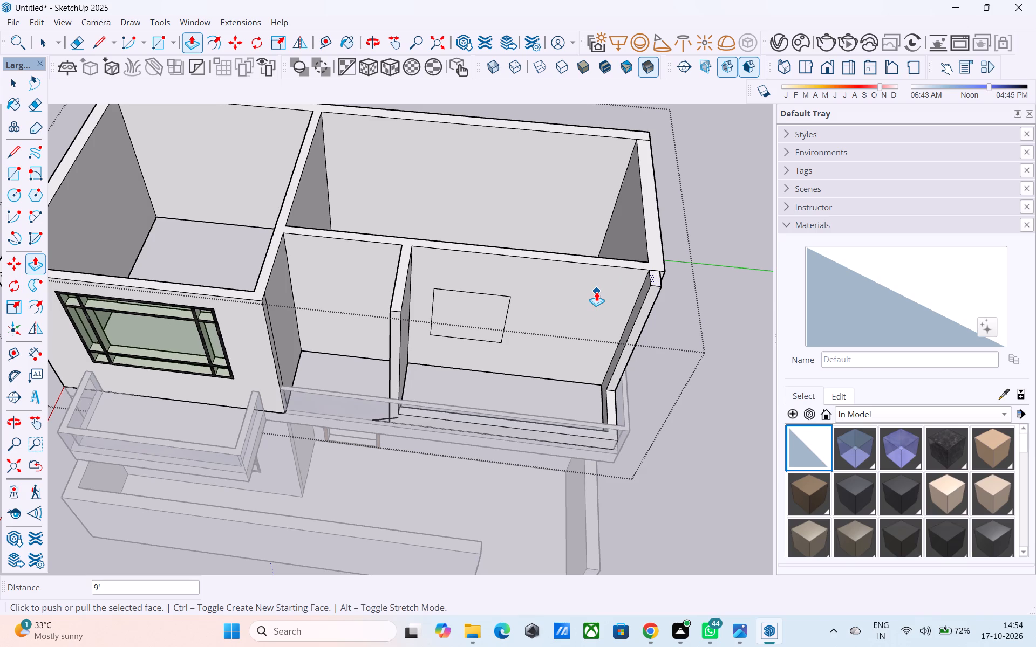
Examine the new balcony pillar and return ledge from the front, the side and above.
scroll(527, 287, down, 4)
middle_drag(530, 322, 531, 314)
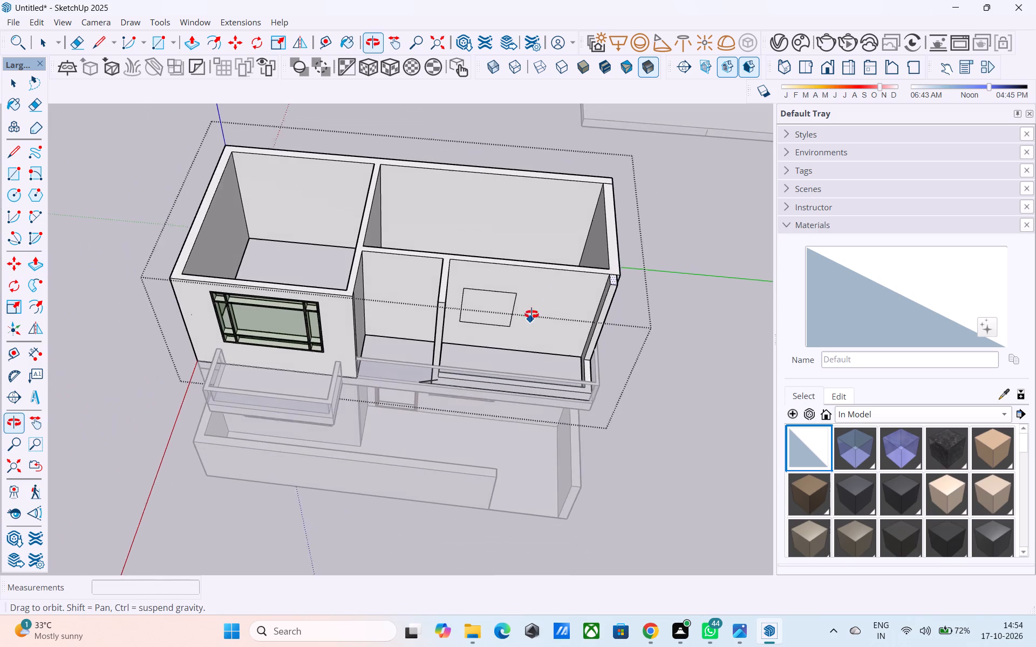
middle_drag(531, 314, 417, 228)
middle_drag(602, 292, 596, 290)
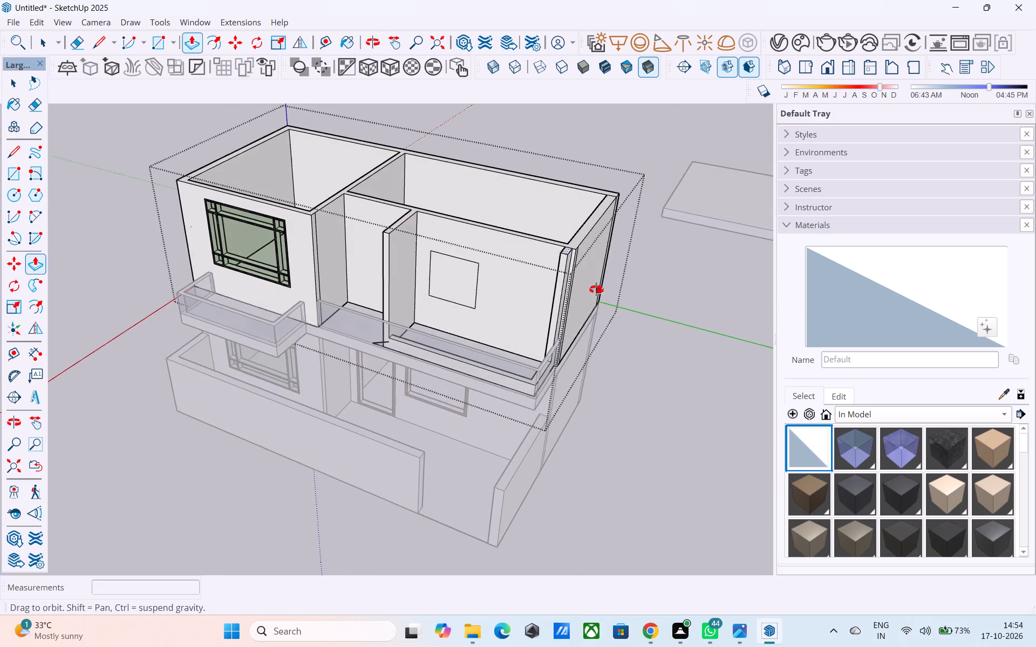
middle_drag(596, 290, 571, 266)
scroll(565, 267, up, 11)
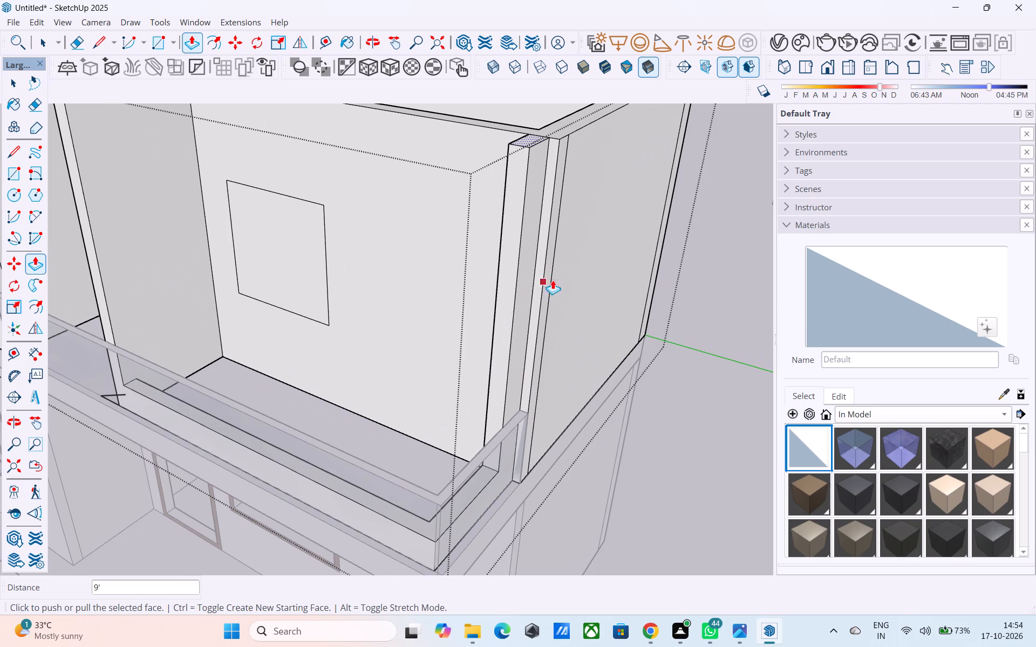
middle_drag(555, 280, 693, 329)
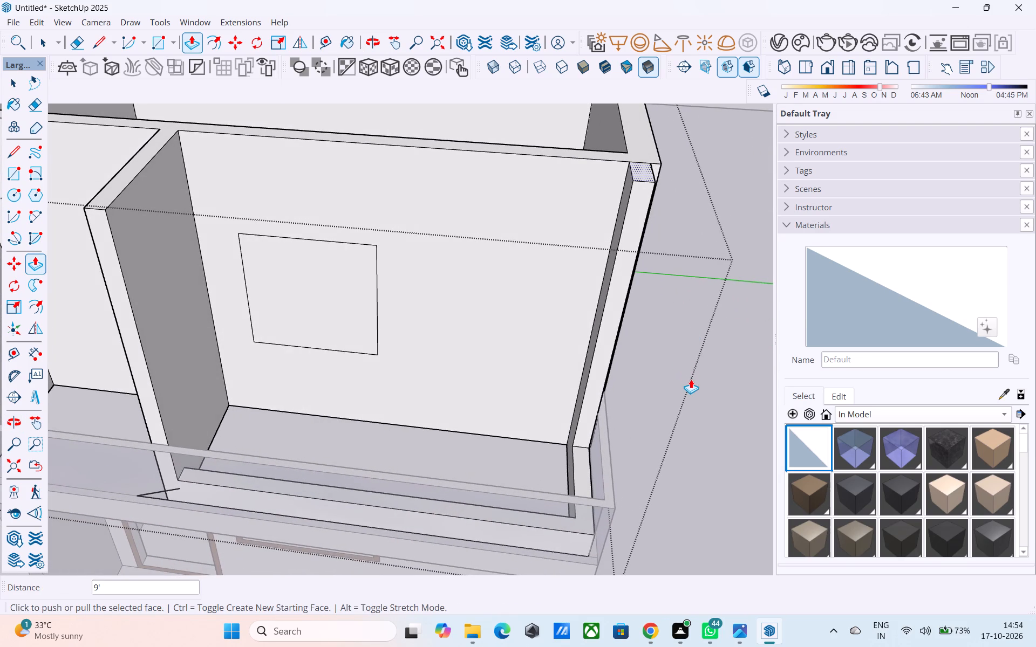
scroll(691, 379, down, 2)
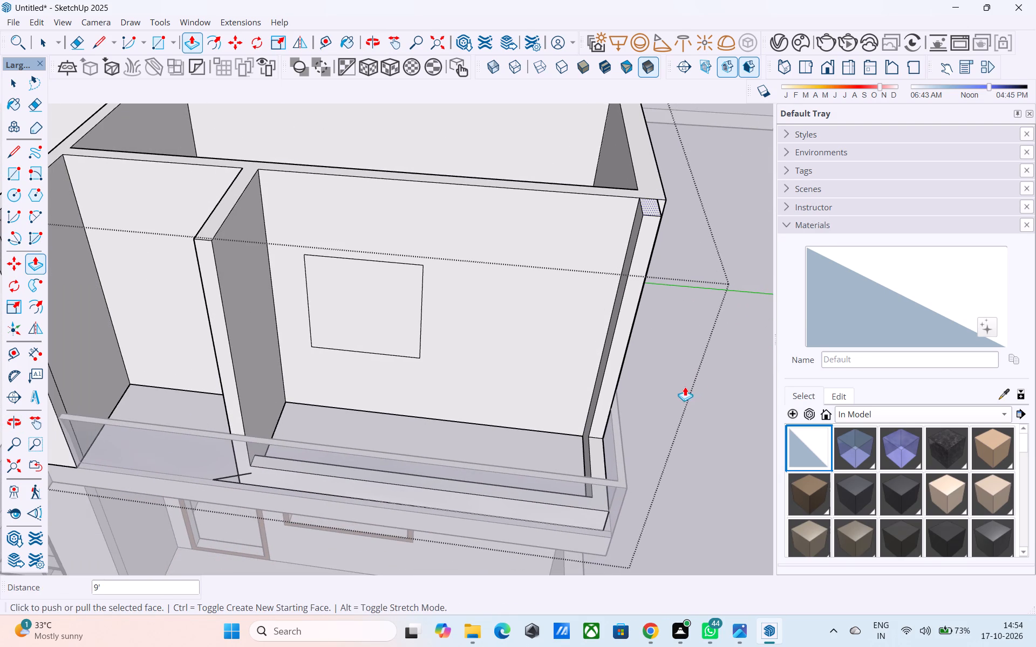
middle_drag(651, 453, 643, 375)
scroll(636, 338, down, 6)
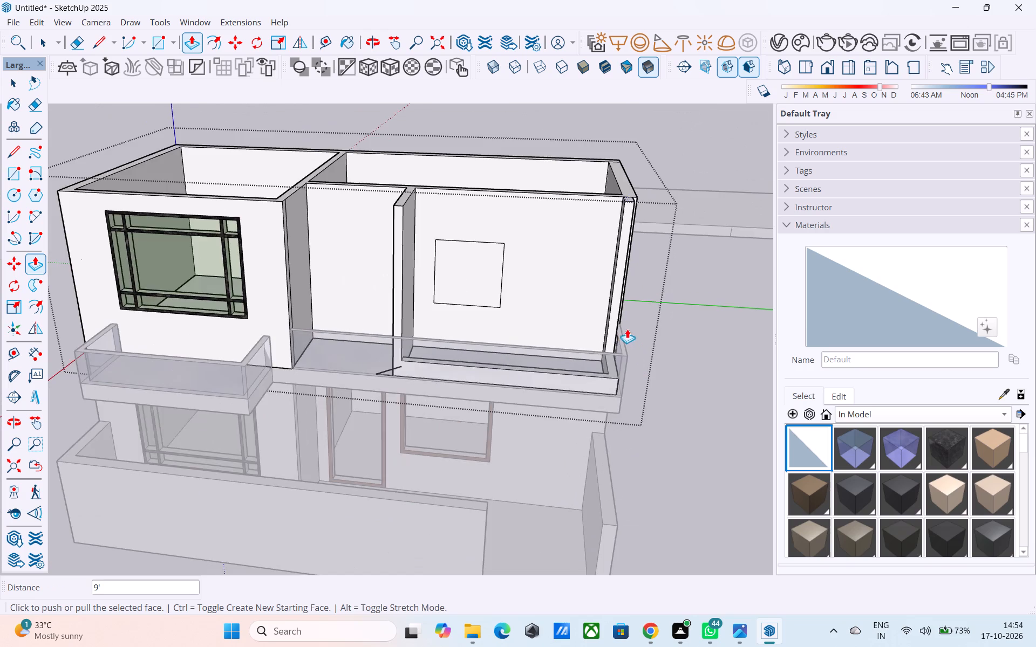
scroll(627, 325, down, 2)
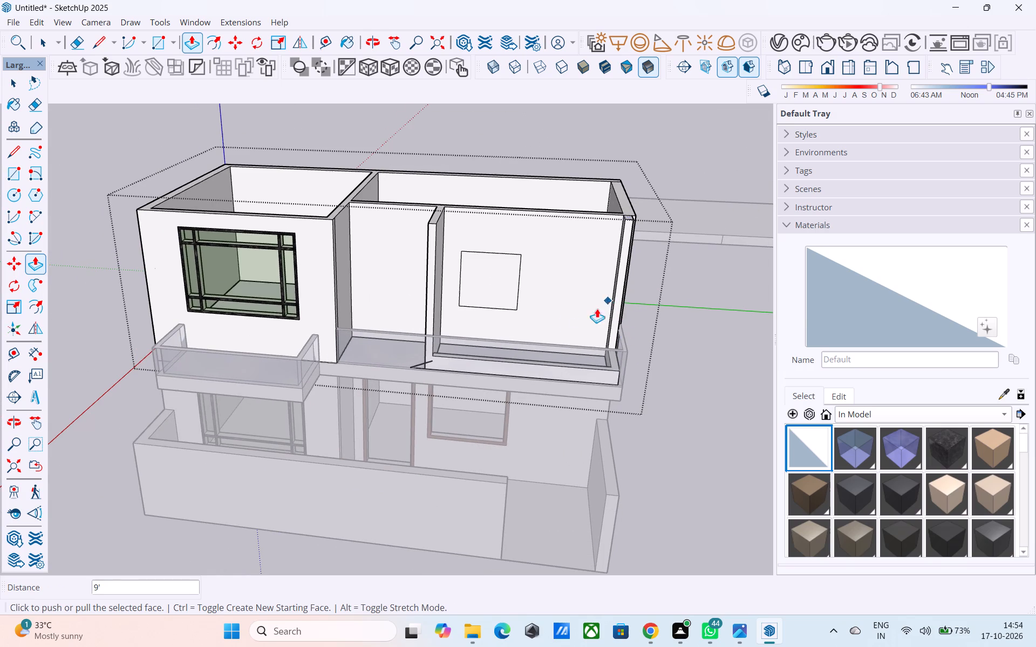
middle_drag(527, 312, 571, 293)
middle_drag(541, 286, 514, 267)
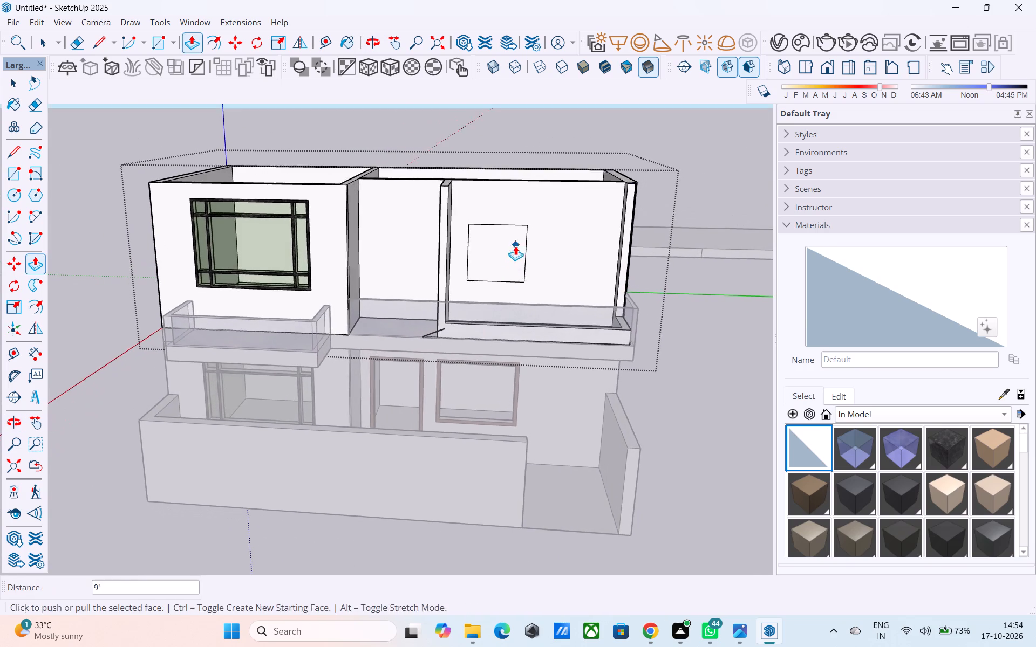
middle_drag(515, 246, 491, 231)
middle_drag(459, 209, 449, 203)
middle_drag(438, 207, 487, 237)
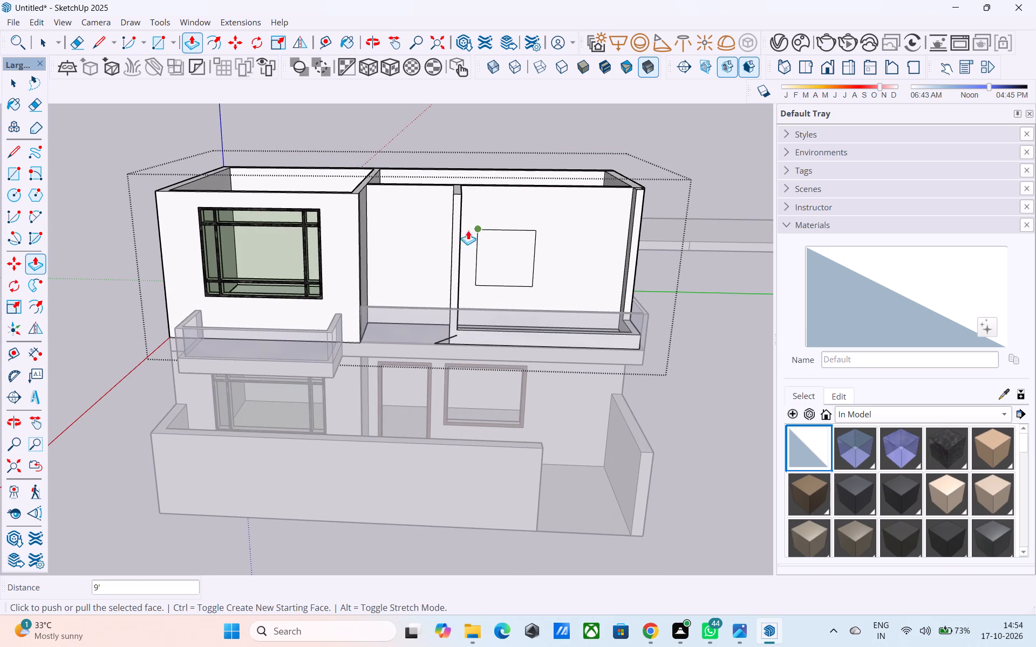
Erase the rectangular window outline on the back wall of the upper balcony.
scroll(472, 206, up, 4)
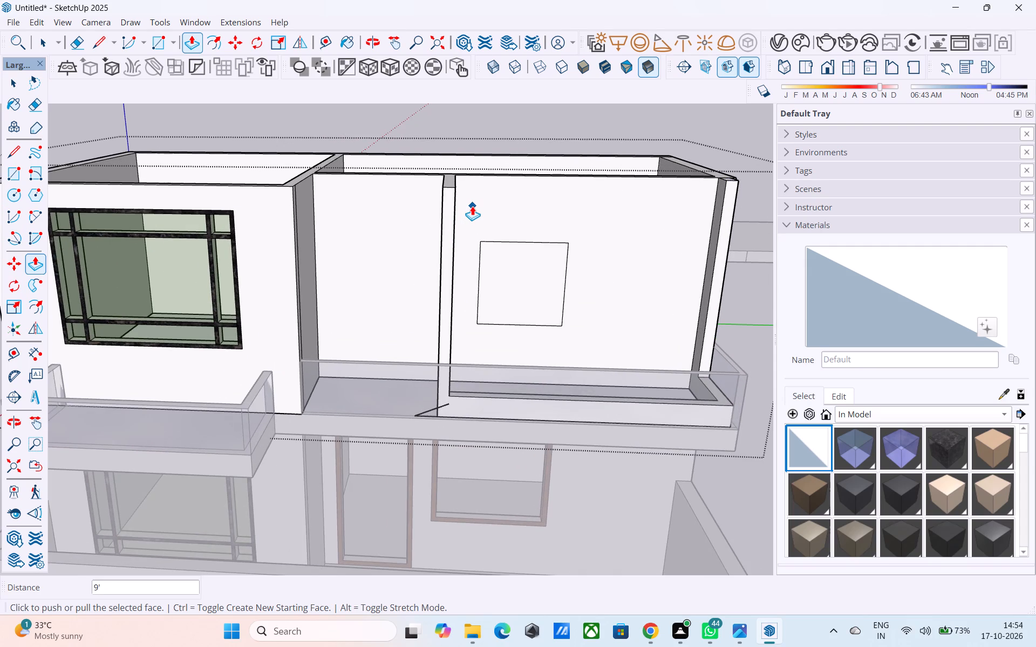
scroll(472, 206, up, 4)
key(e)
drag(503, 243, 513, 290)
drag(496, 276, 472, 280)
drag(511, 296, 515, 332)
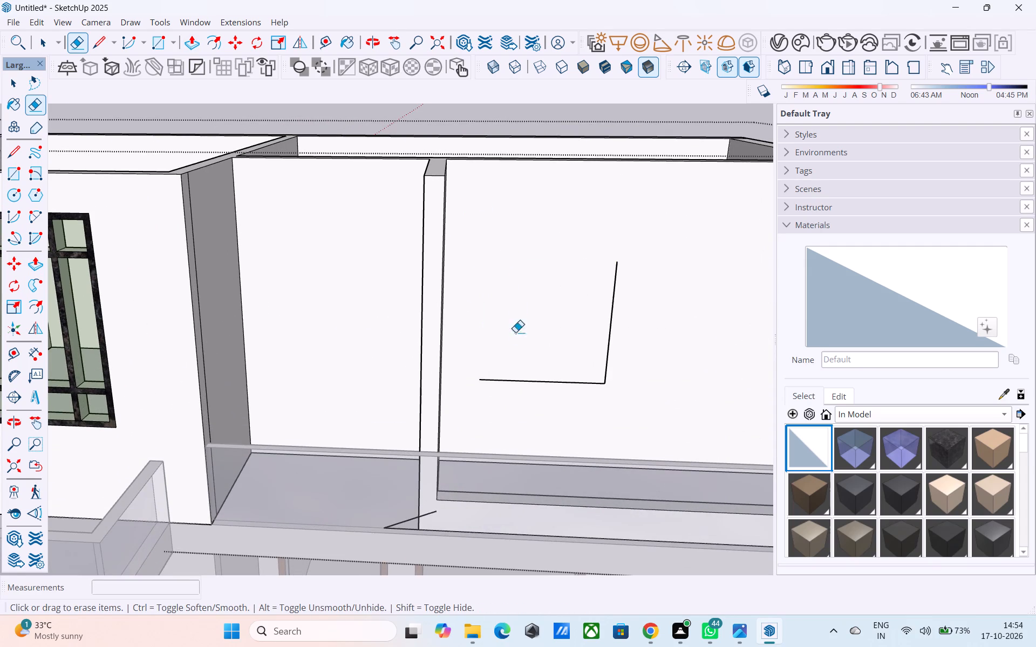
drag(515, 332, 527, 390)
drag(600, 314, 632, 305)
Copy the vertical edge where the partition meets the balcony's back wall 1' along that wall.
middle_drag(598, 283, 573, 265)
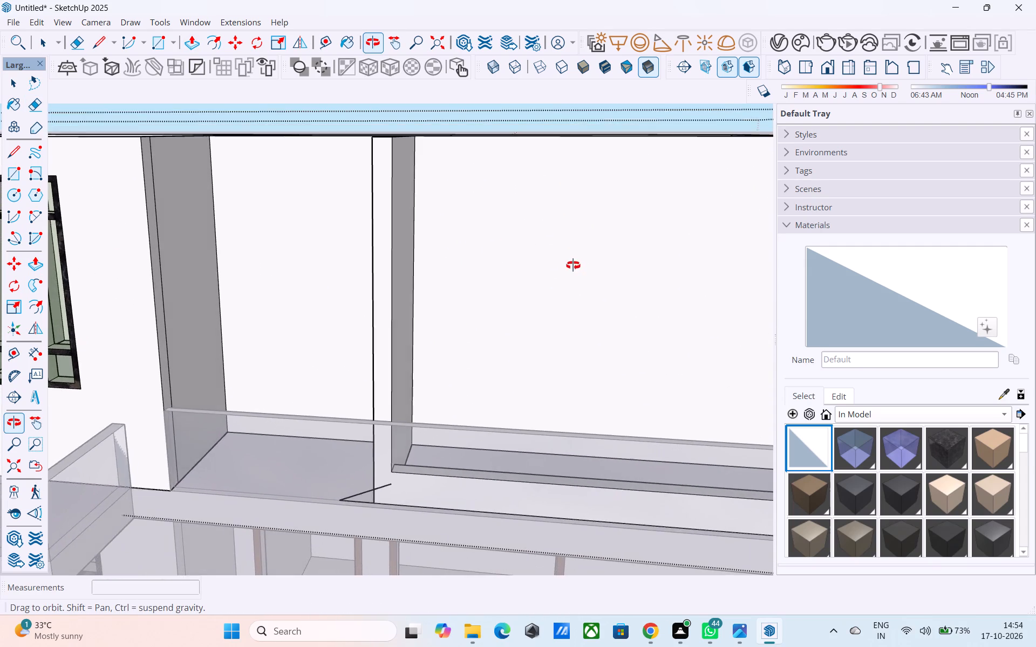
middle_drag(573, 265, 584, 306)
key(space)
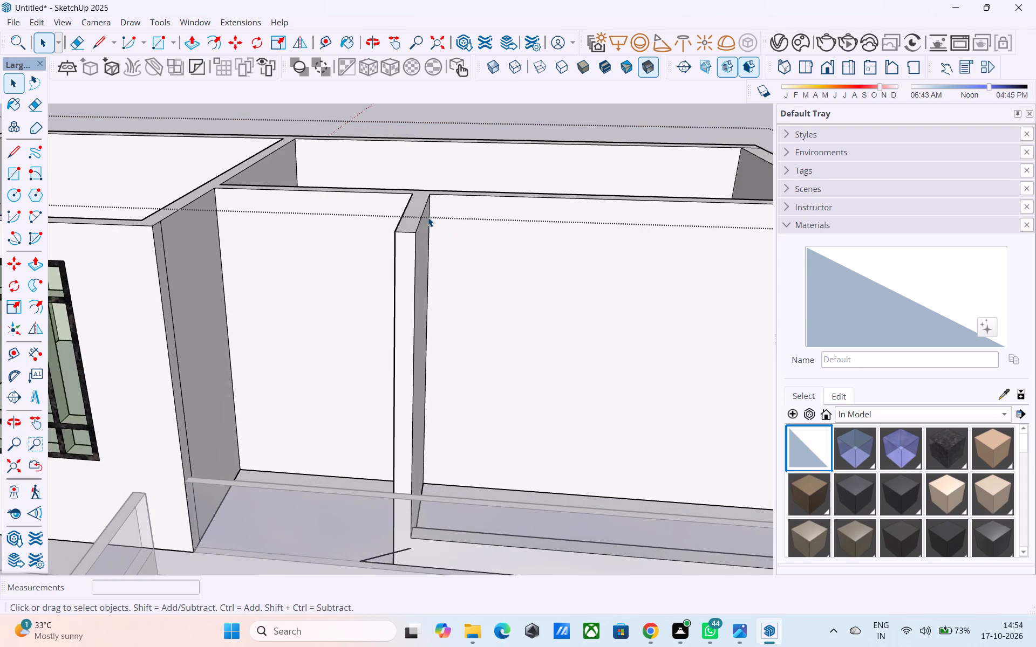
click(428, 217)
key(m)
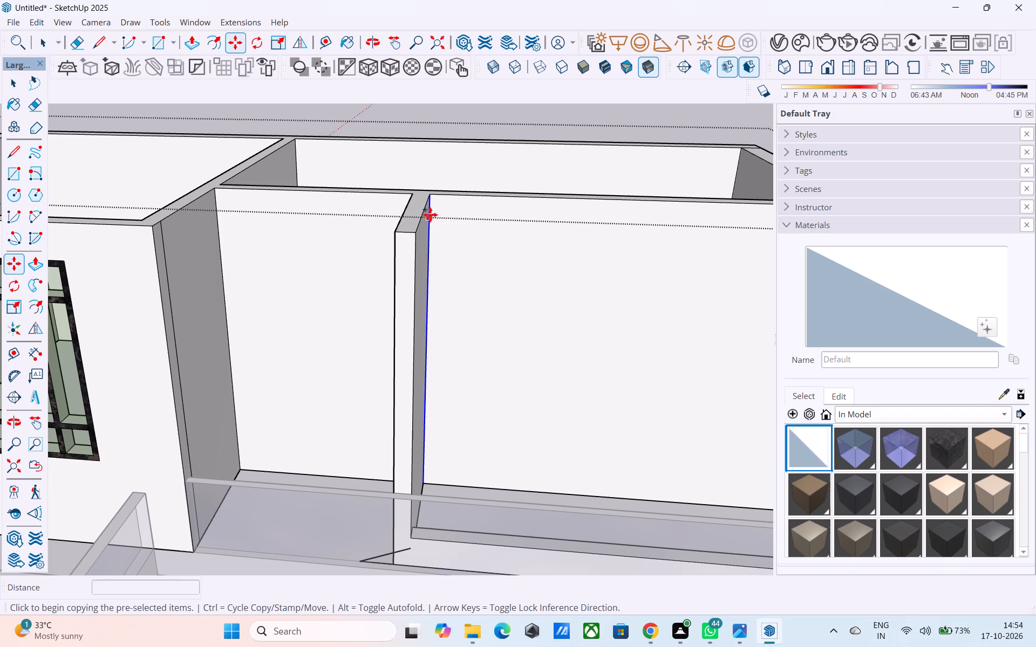
click(431, 198)
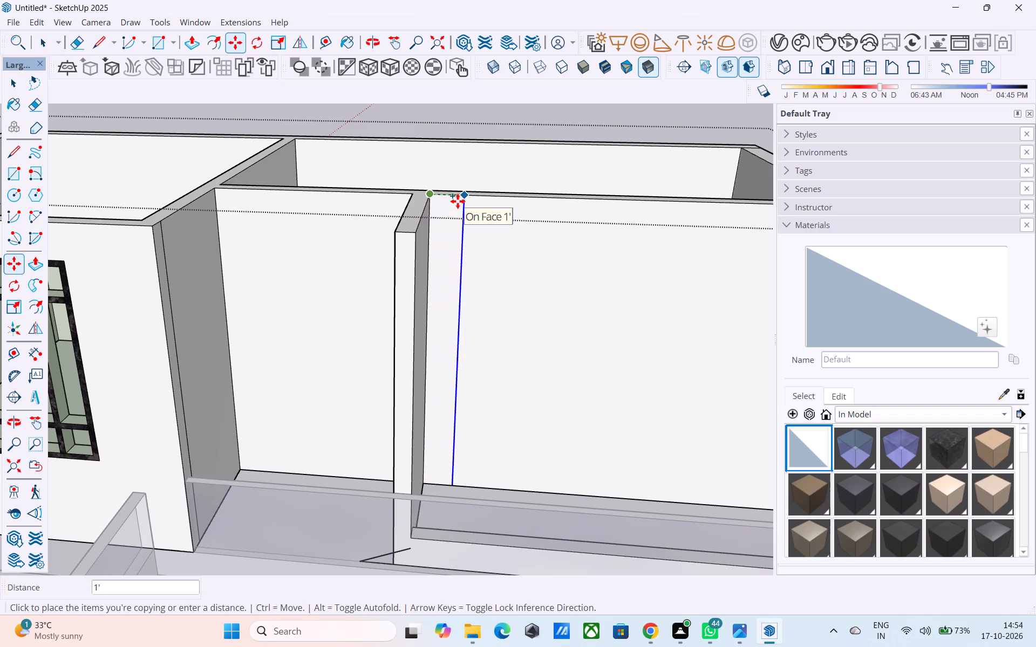
click(458, 201)
Copy the new vertical line 8' farther along the balcony's back wall toward the pillar.
click(464, 197)
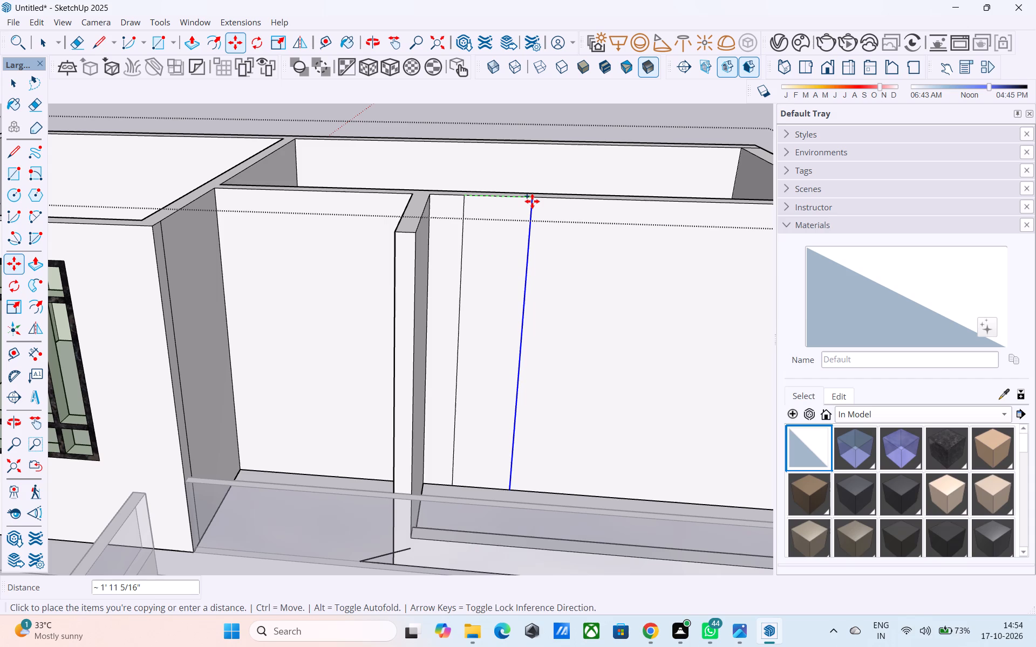
text(6')
key(Return)
text(8')
key(Return)
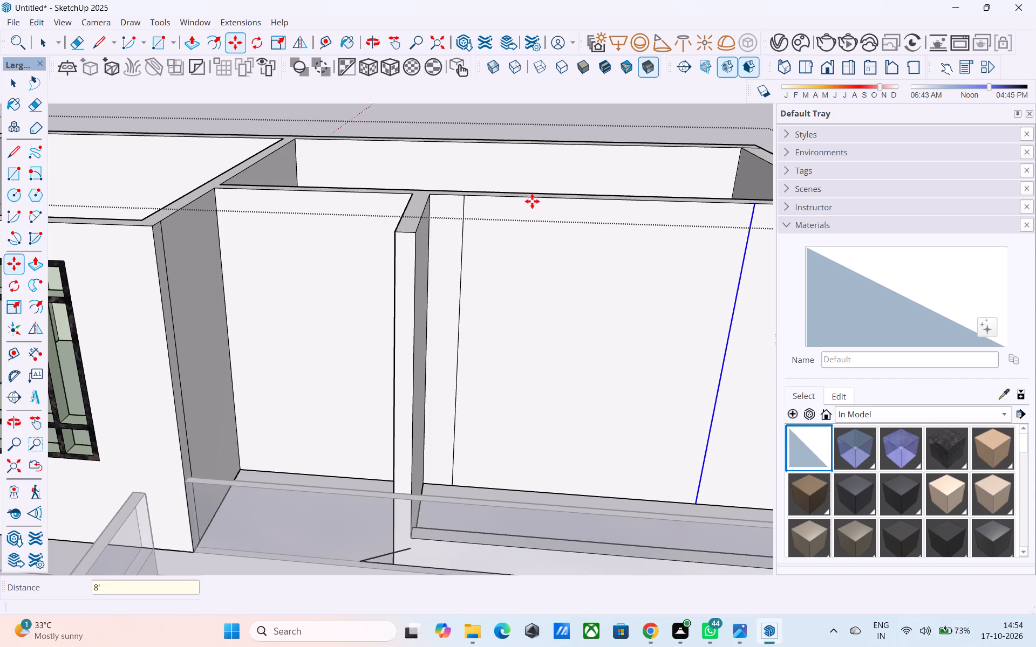
scroll(441, 259, down, 8)
middle_drag(548, 292, 585, 229)
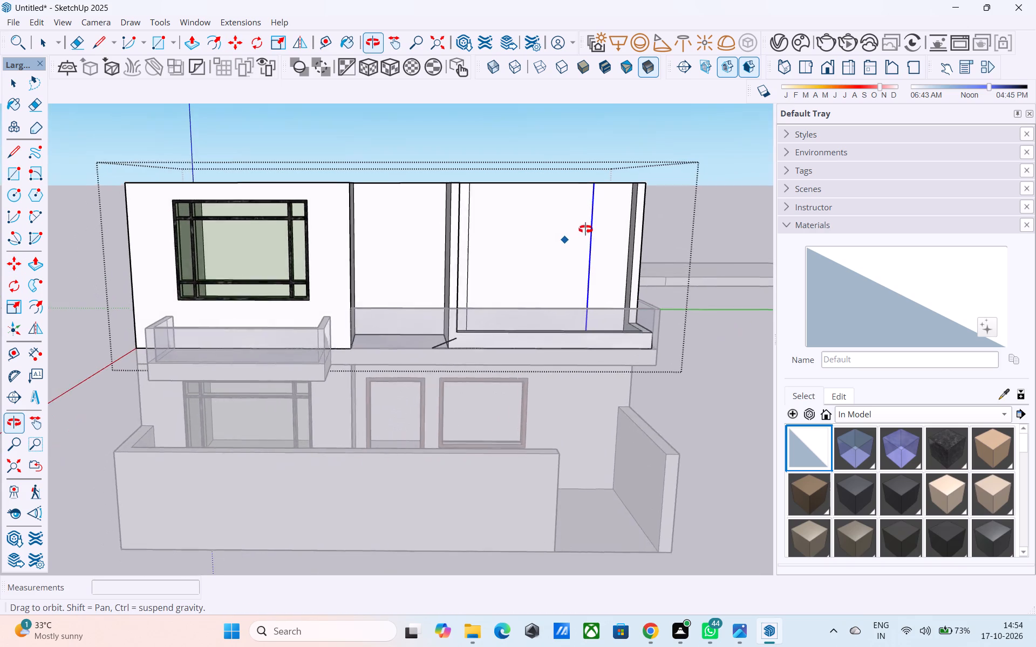
Erase the stray diagonal line at the foot of the upper balcony's partition.
middle_drag(585, 229, 589, 227)
scroll(428, 348, up, 8)
key(e)
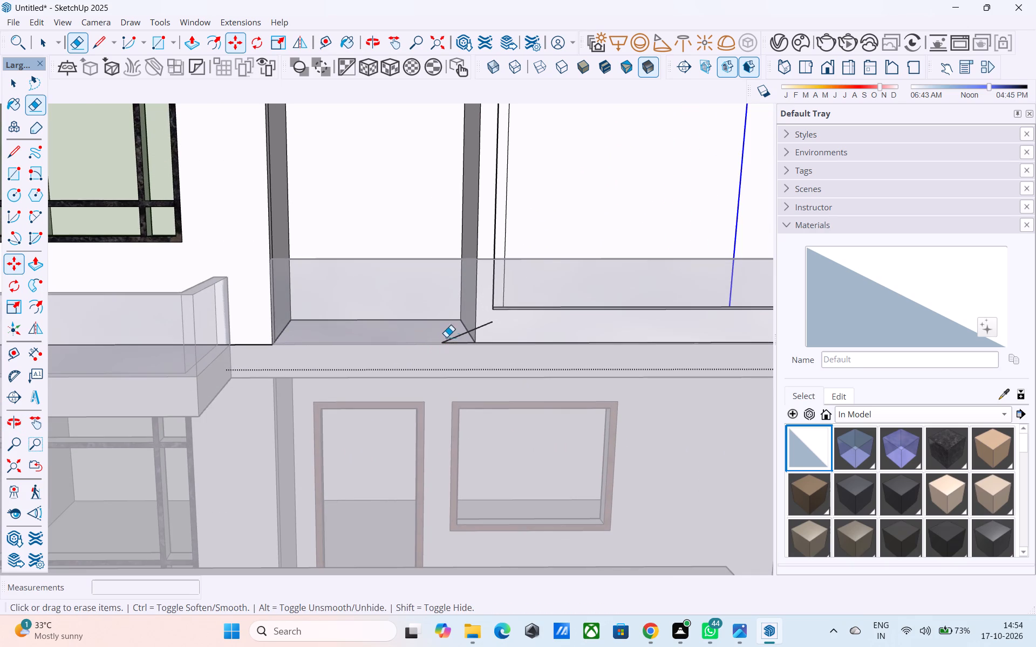
click(456, 335)
key(space)
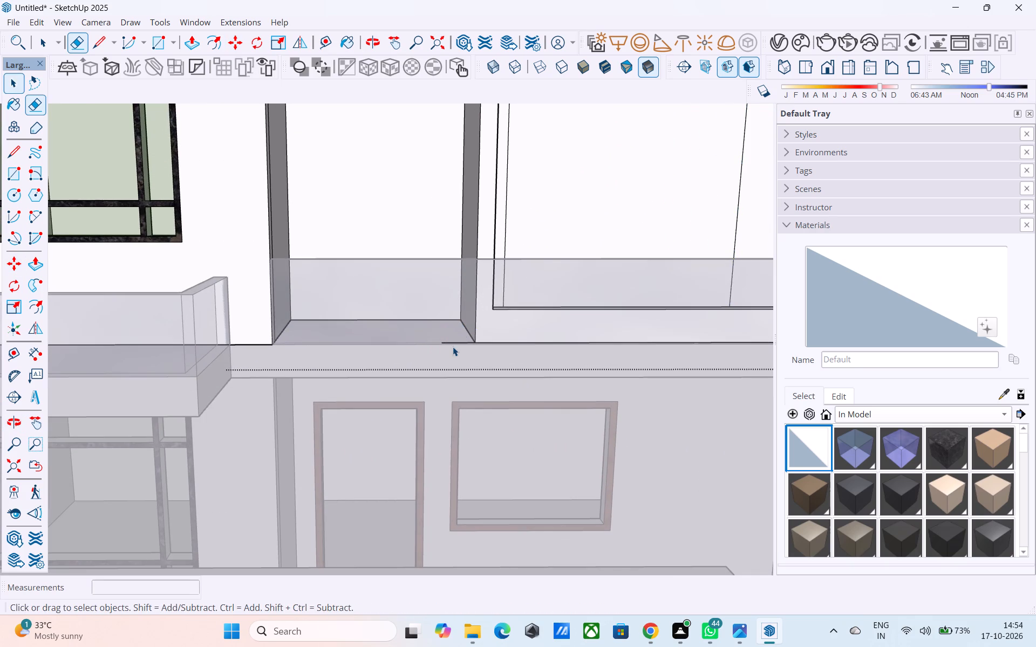
Push/Pull the balcony partition's side face out 1' toward the room with the black-framed window.
scroll(453, 347, down, 12)
middle_drag(452, 347, 464, 426)
middle_drag(508, 389, 465, 300)
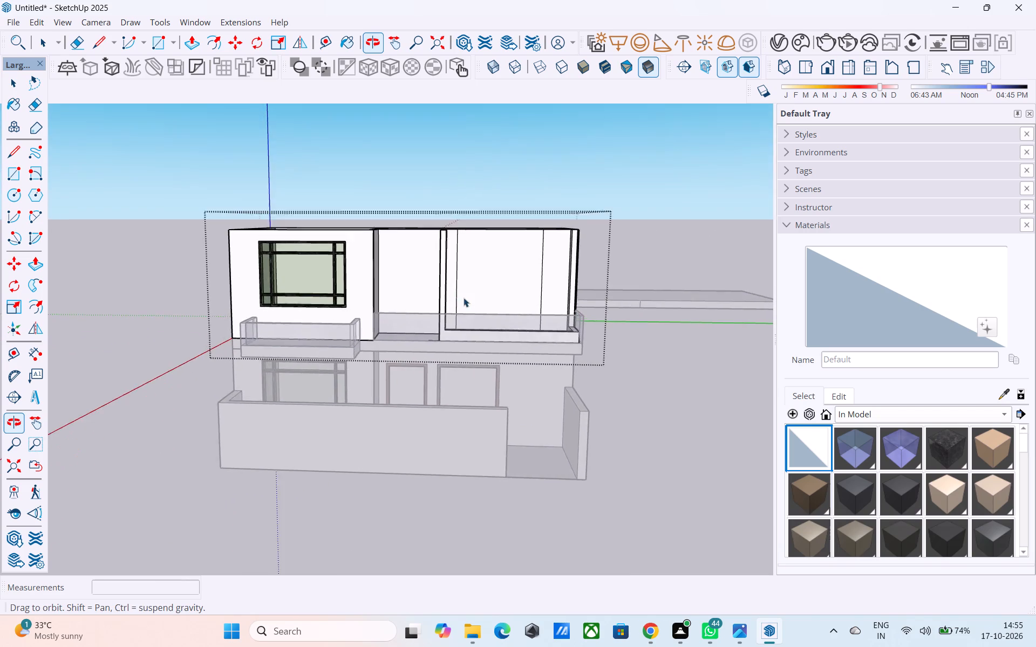
scroll(437, 290, down, 6)
middle_drag(417, 321, 454, 284)
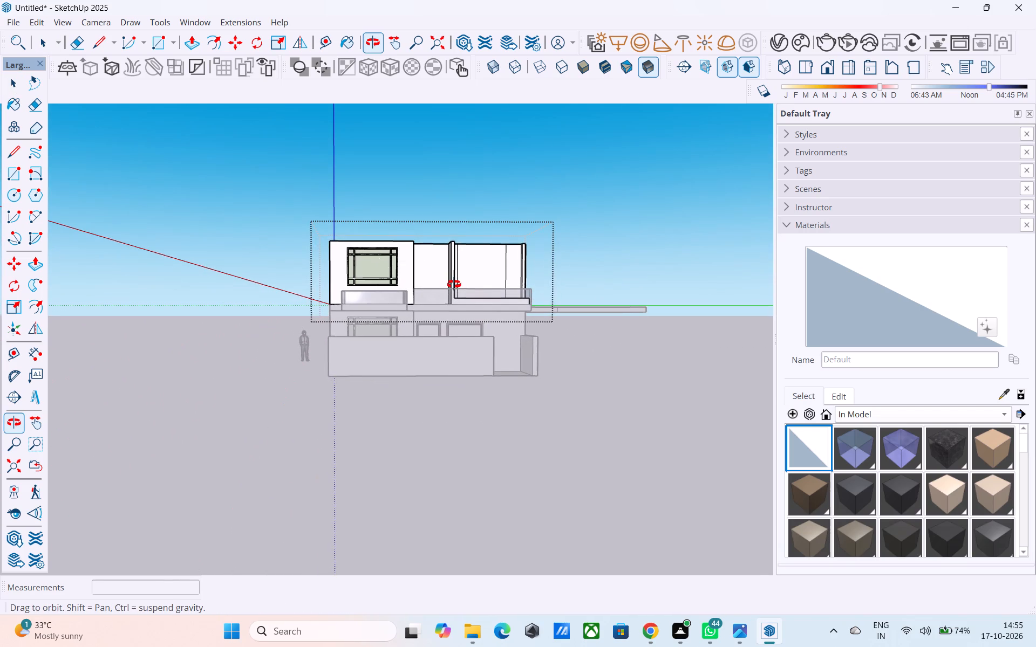
middle_drag(454, 284, 499, 455)
scroll(460, 329, up, 10)
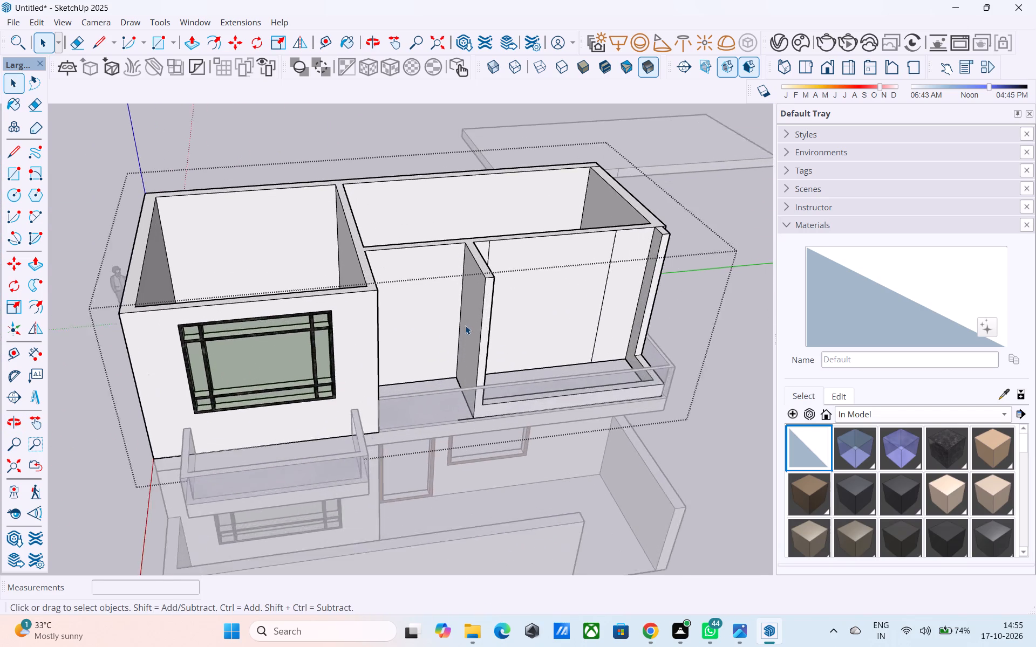
click(469, 322)
key(p)
drag(469, 322, 461, 324)
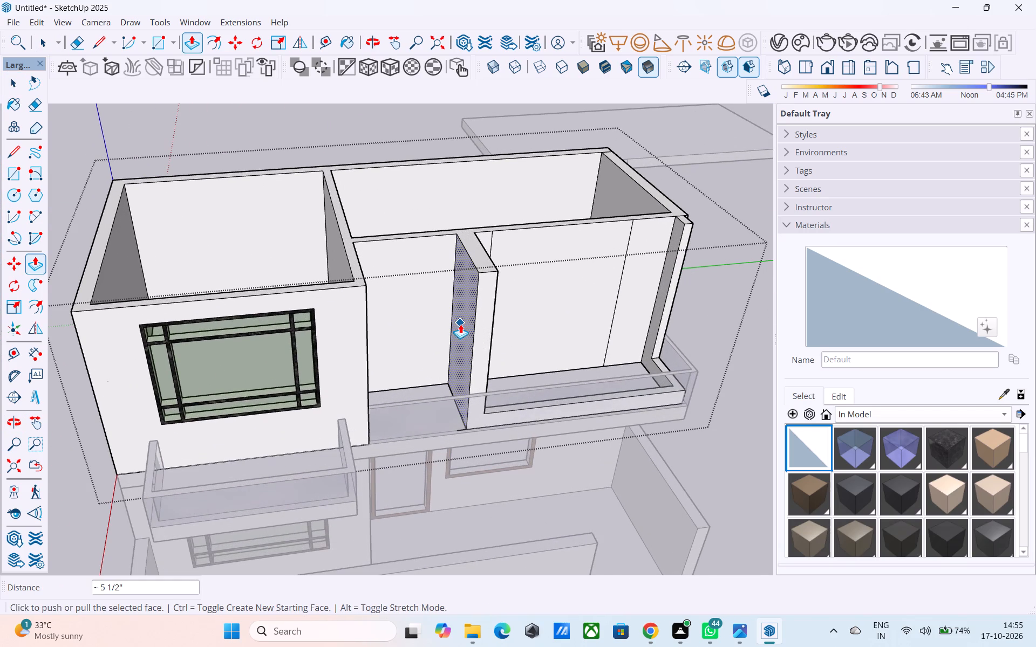
text(1')
key(Return)
key(space)
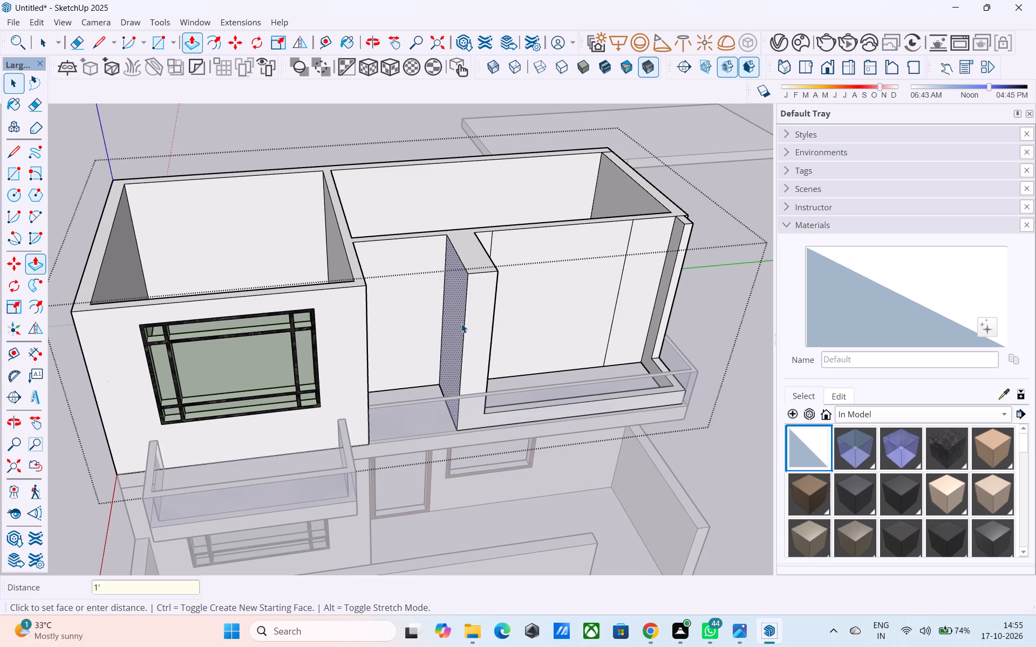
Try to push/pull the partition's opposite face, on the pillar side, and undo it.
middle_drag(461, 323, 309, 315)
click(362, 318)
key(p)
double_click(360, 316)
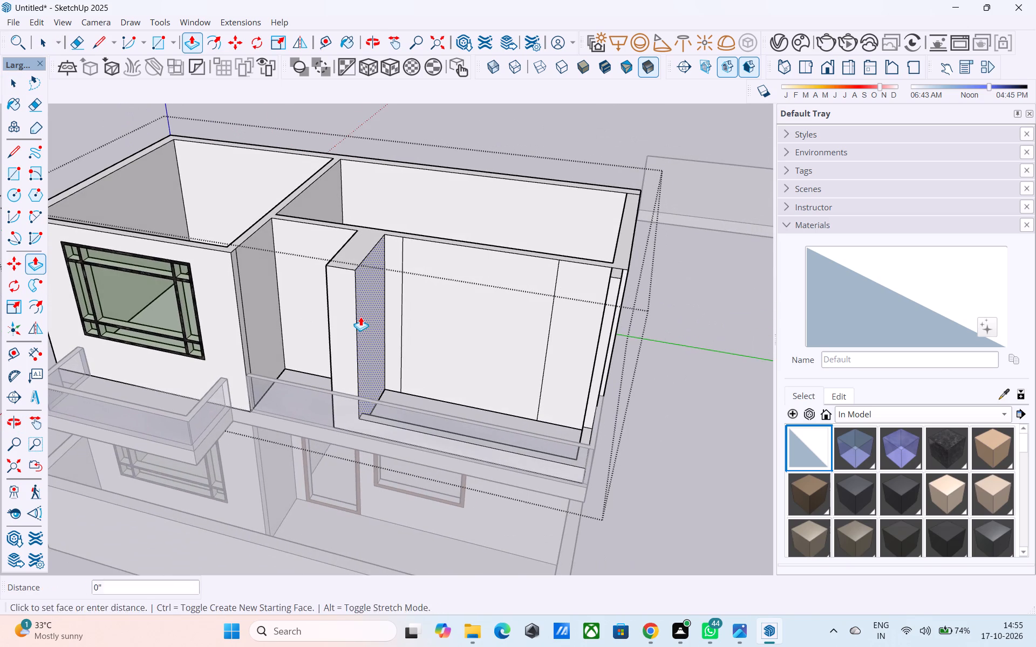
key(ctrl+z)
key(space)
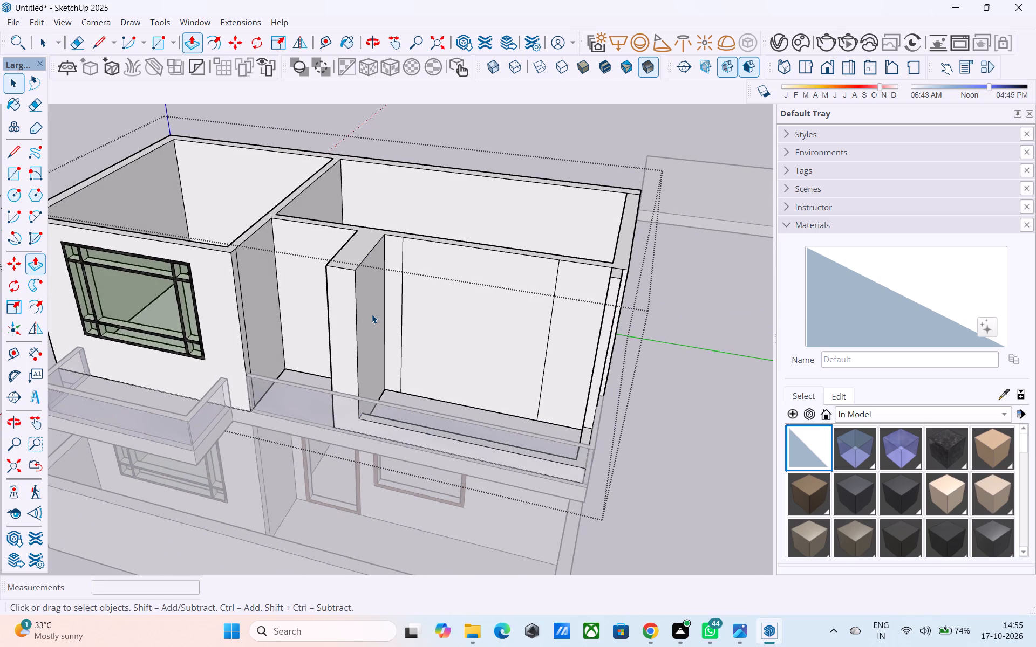
Push the partition's pillar-side face in 1'.
click(372, 314)
key(p)
click(372, 314)
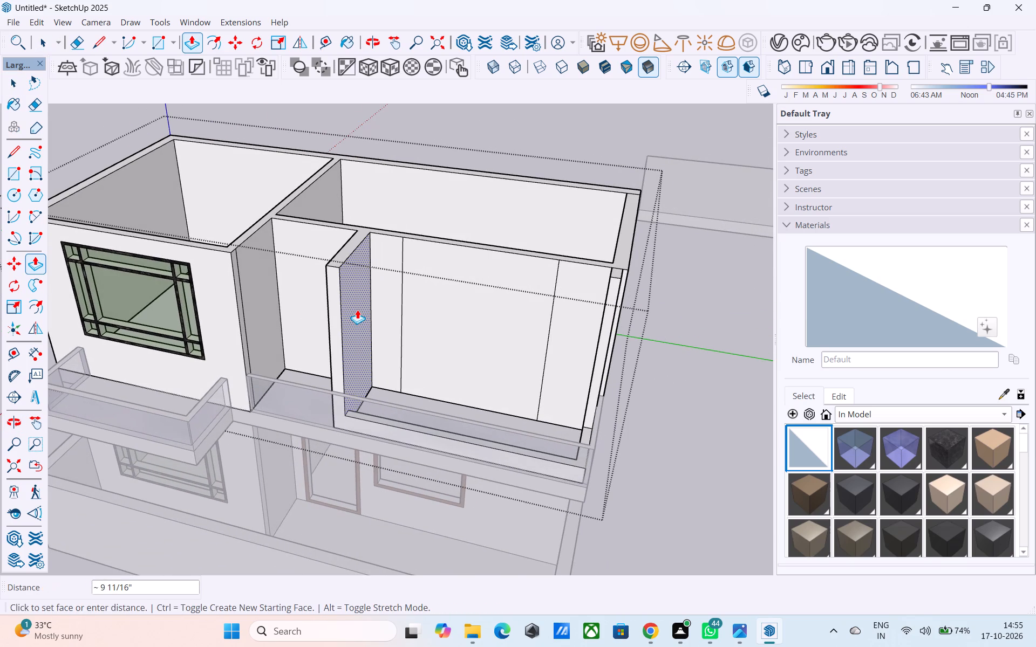
text(1')
key(Return)
key(space)
Copy the vertical line nearest the pillar 1' along the balcony's back wall toward the partition.
middle_drag(357, 309, 453, 290)
scroll(453, 290, up, 1)
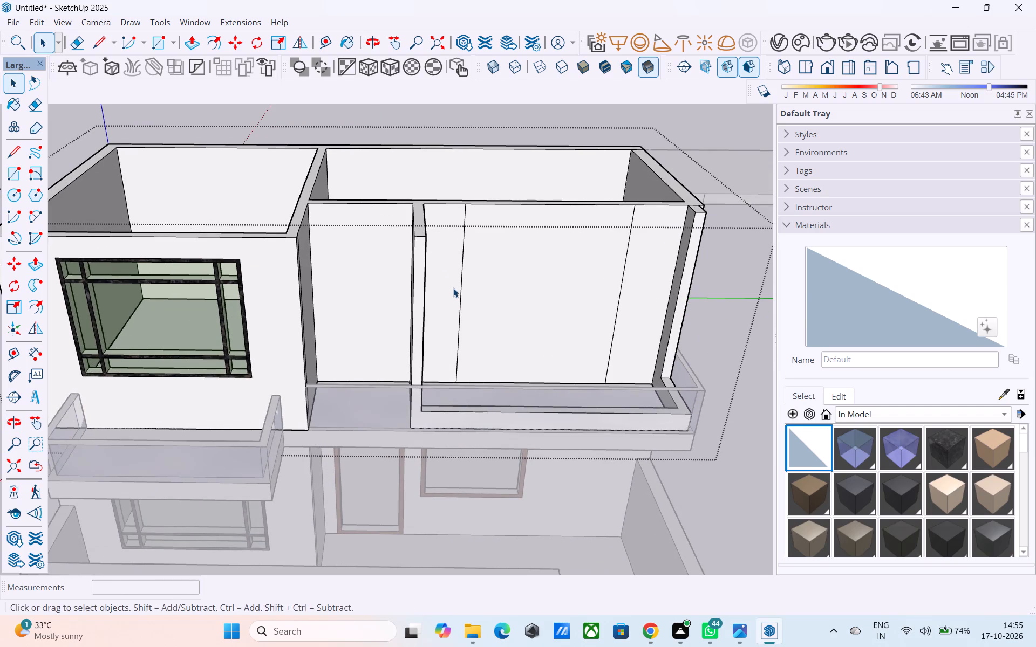
middle_drag(453, 287, 419, 240)
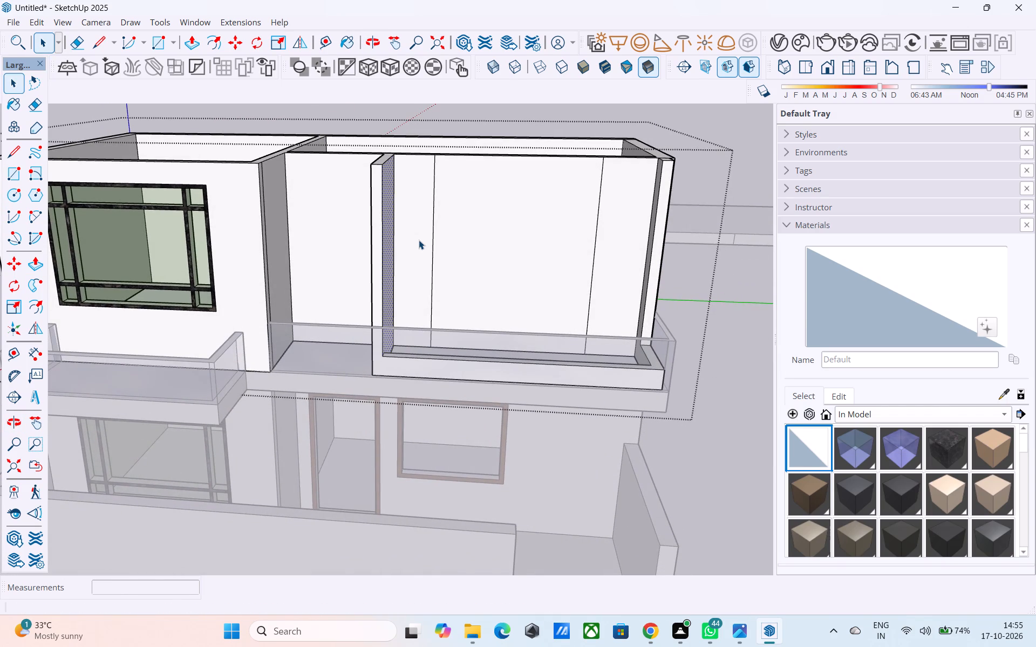
scroll(419, 239, down, 4)
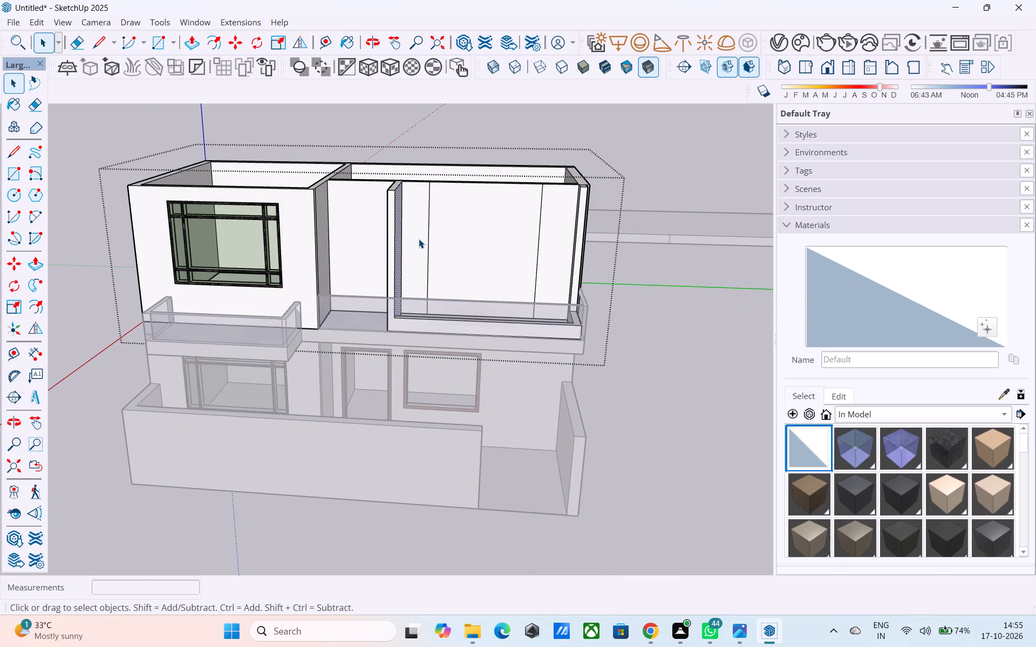
middle_drag(439, 276, 463, 352)
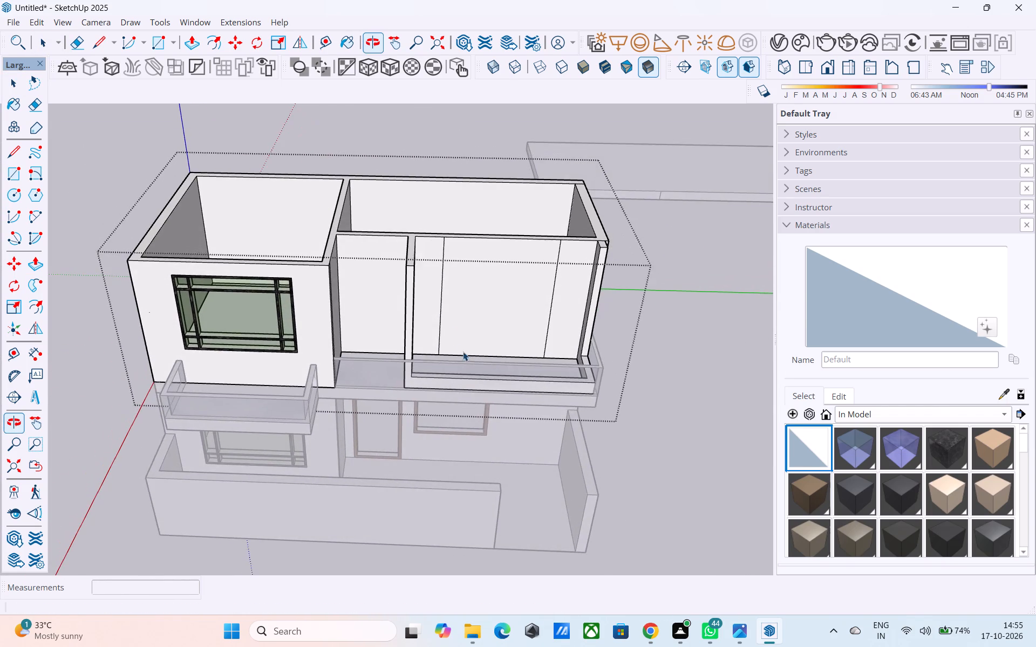
scroll(442, 321, up, 1)
scroll(308, 292, down, 3)
scroll(501, 277, up, 5)
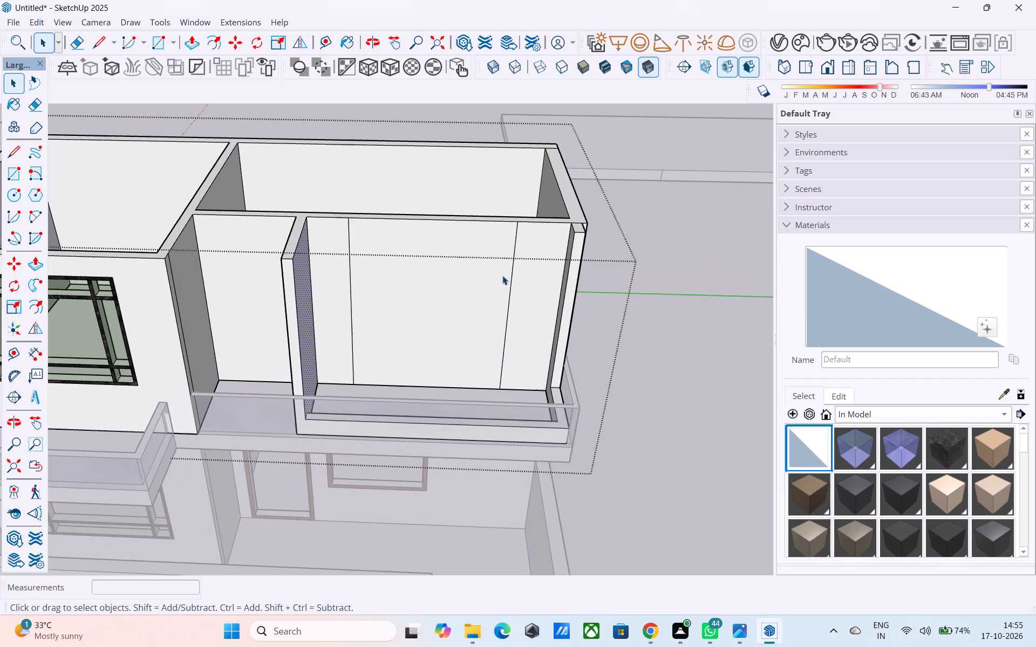
middle_click(501, 238)
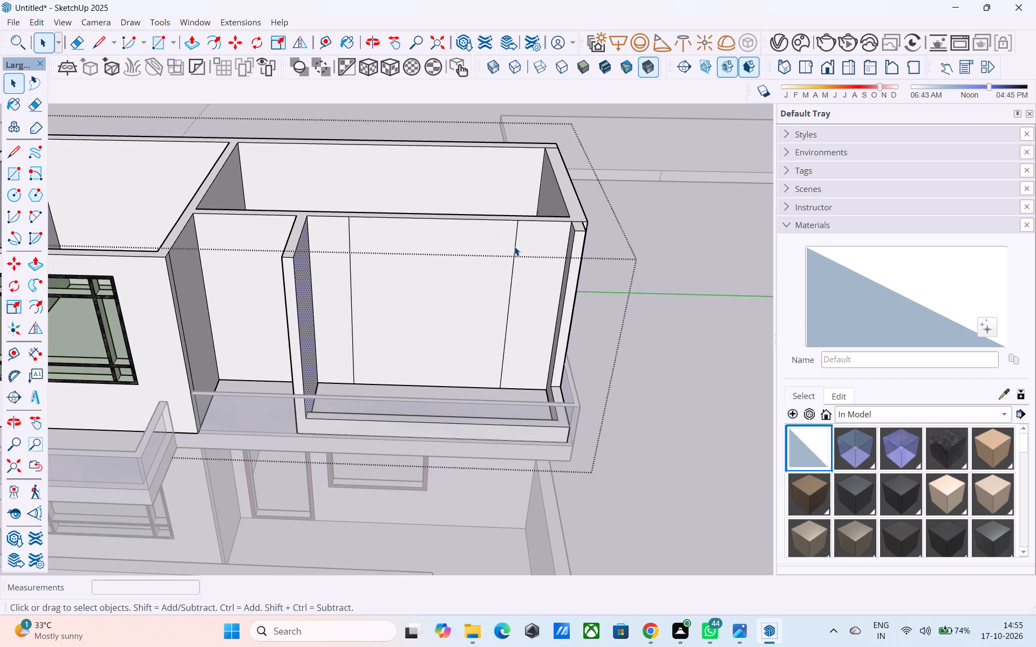
click(514, 246)
key(m)
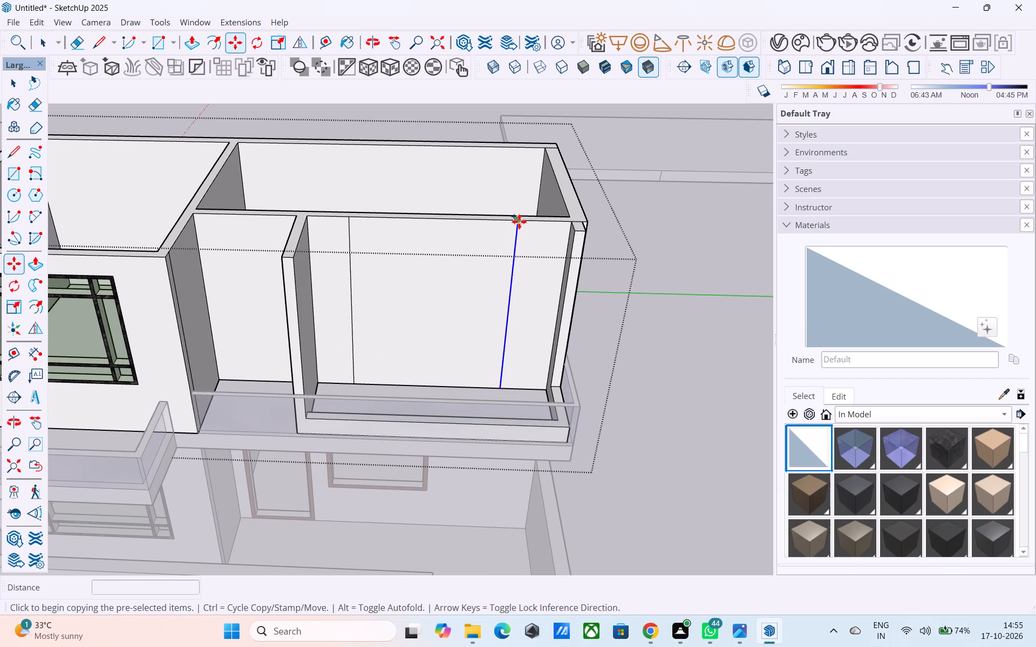
click(520, 221)
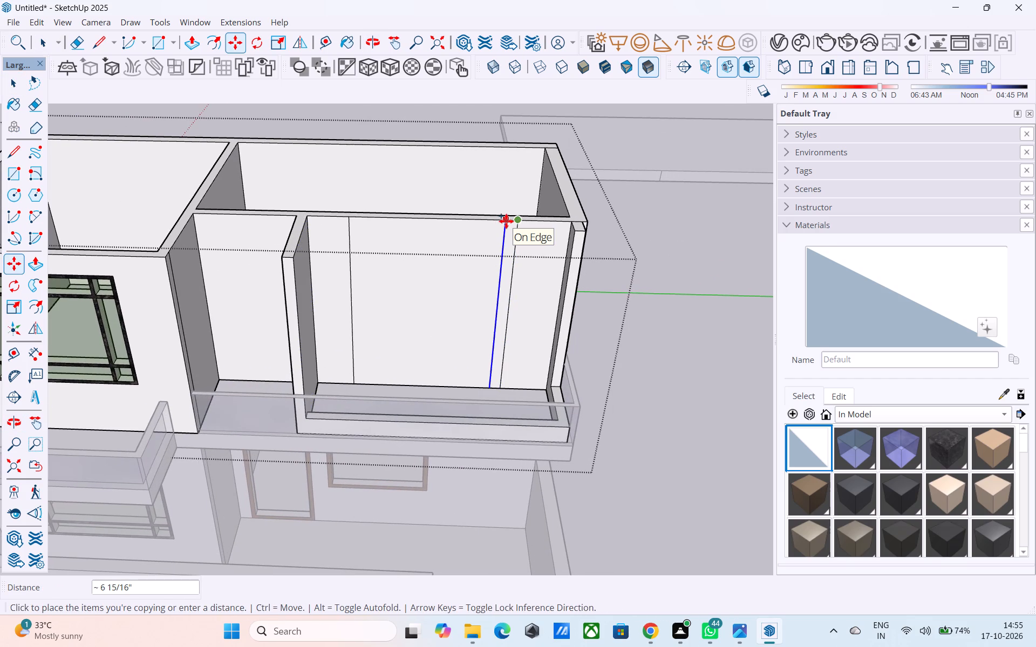
text(1')
key(Return)
key(space)
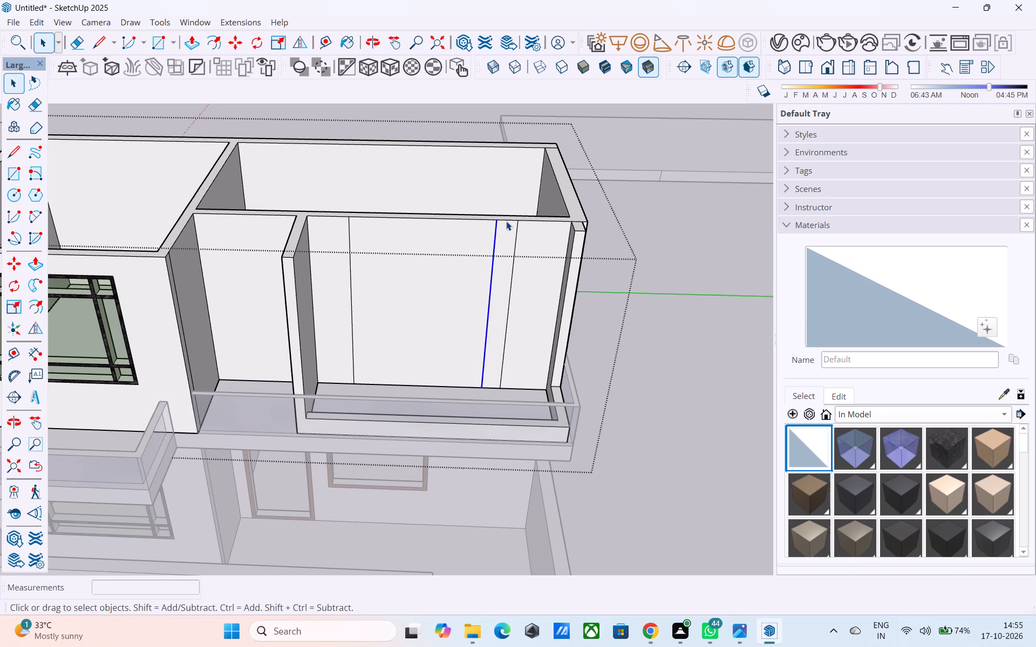
Erase the original vertical line nearest the pillar on the balcony's back wall.
text(e)
click(513, 245)
key(space)
Place a horizontal guide 3' above the bottom edge of the back wall's middle panel.
click(420, 254)
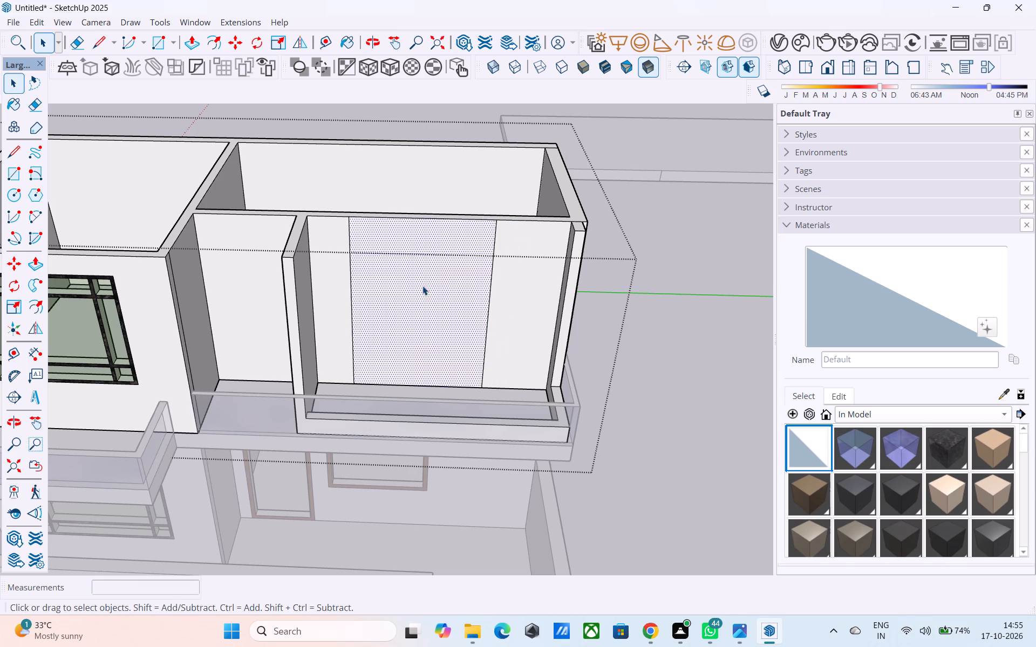
middle_drag(422, 286, 480, 159)
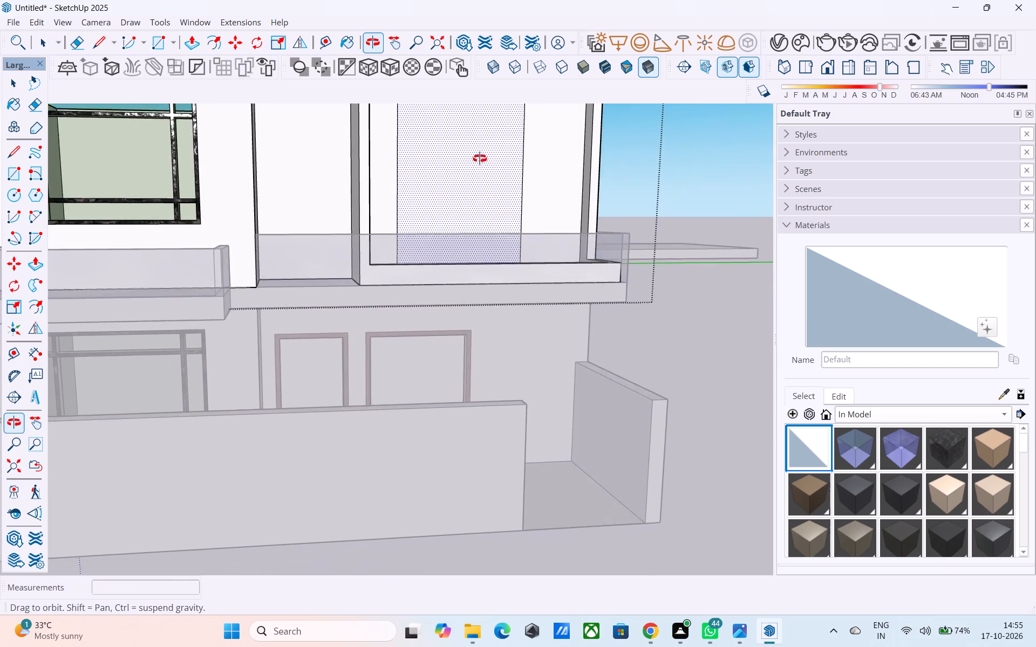
middle_drag(480, 159, 496, 249)
scroll(451, 260, down, 5)
middle_drag(479, 308, 453, 241)
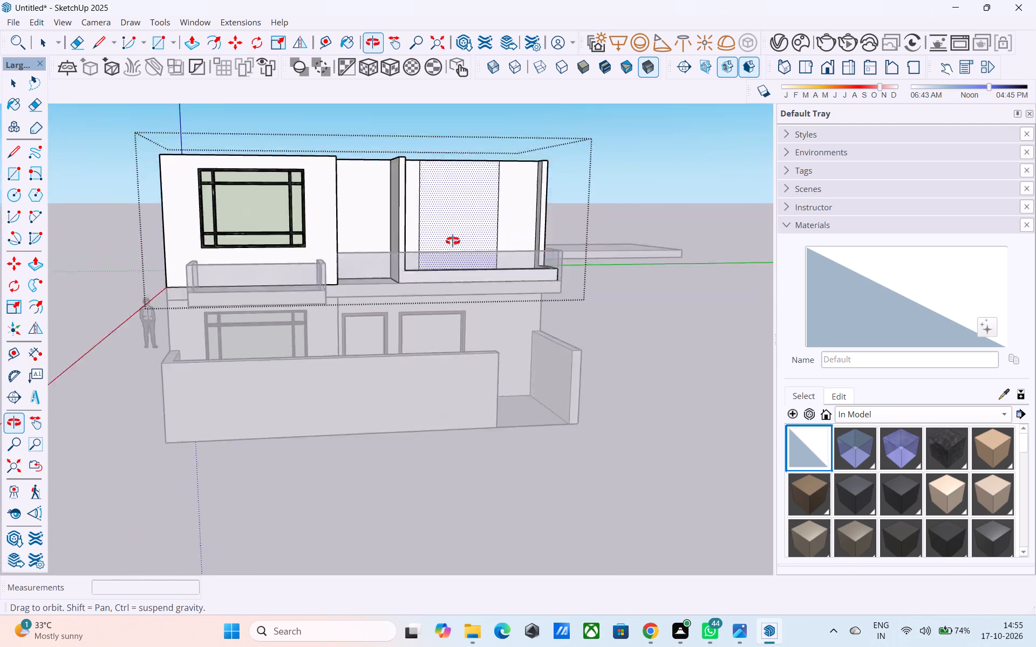
middle_drag(453, 241, 418, 359)
scroll(423, 338, up, 7)
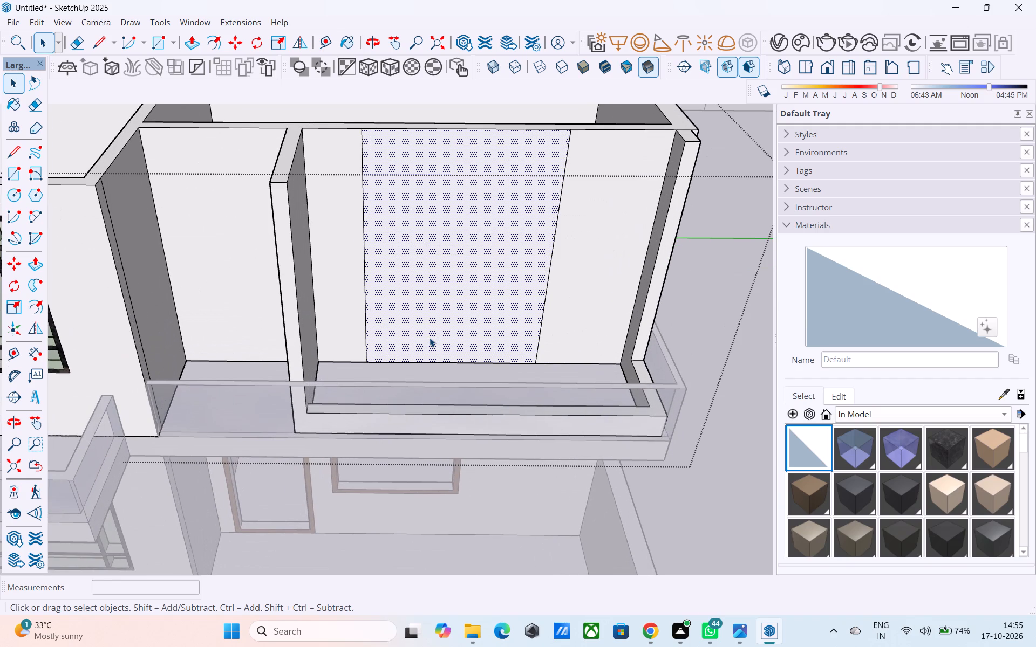
key(t)
click(433, 362)
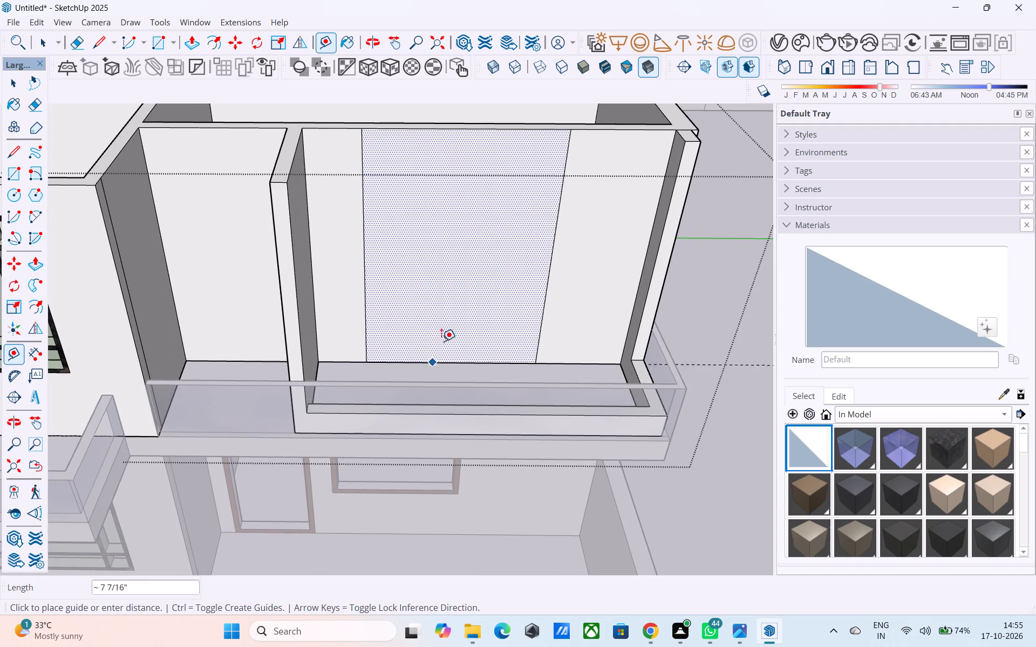
text(3')
key(Return)
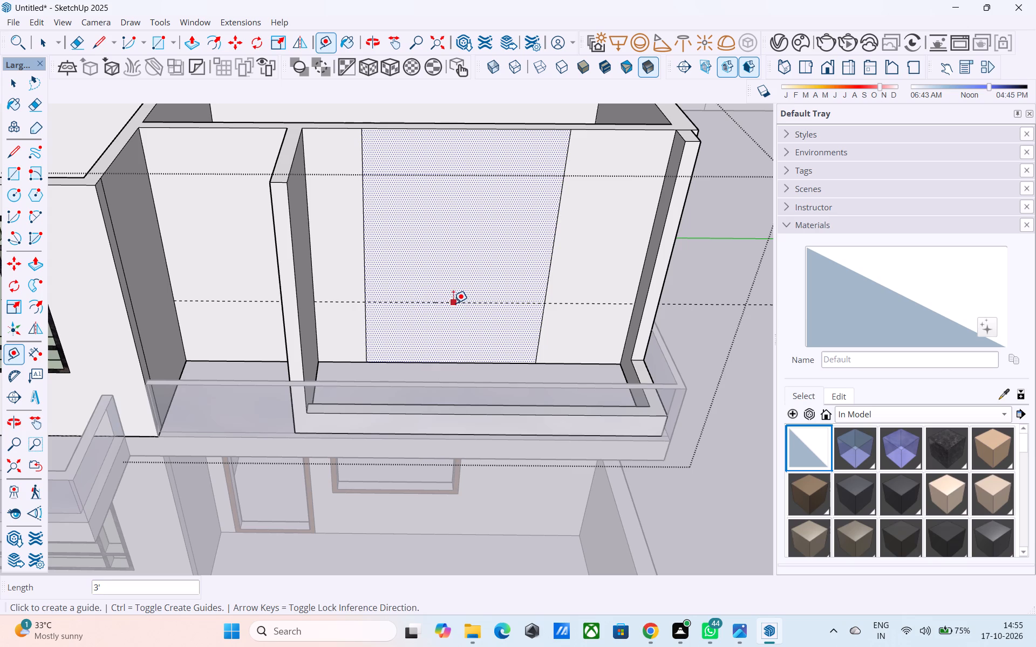
Place vertical guides 1' inside both side edges of the back wall's middle panel.
key(l)
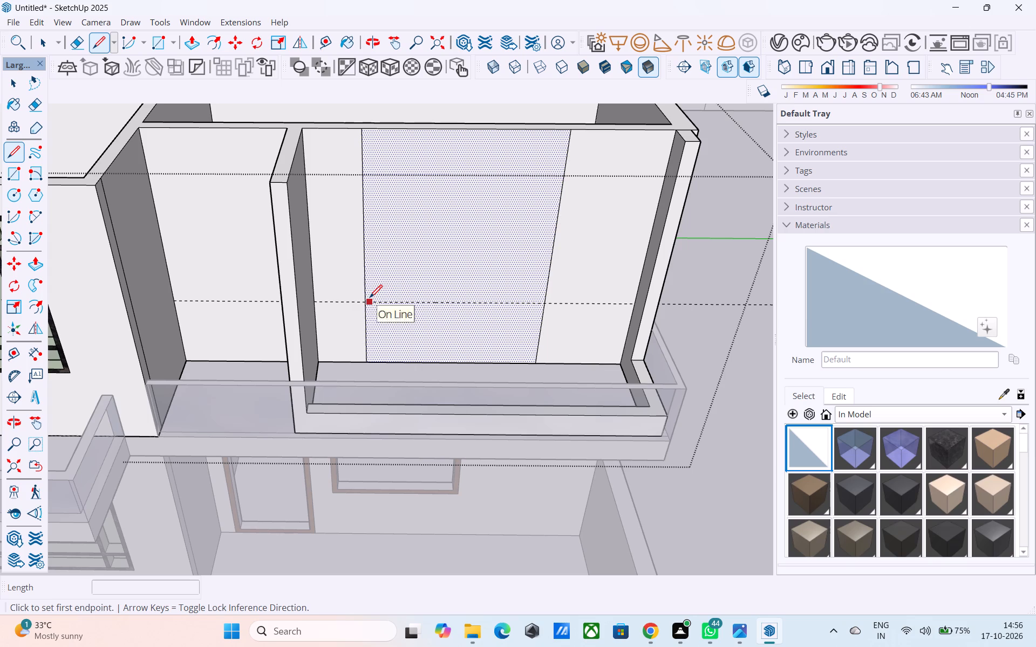
click(364, 277)
key(t)
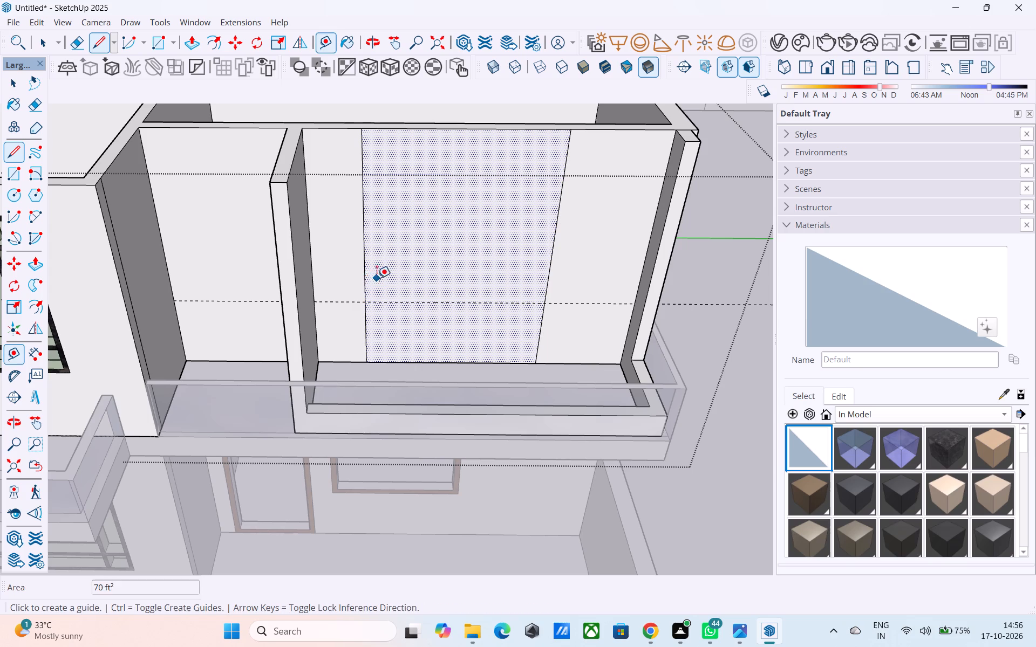
click(366, 274)
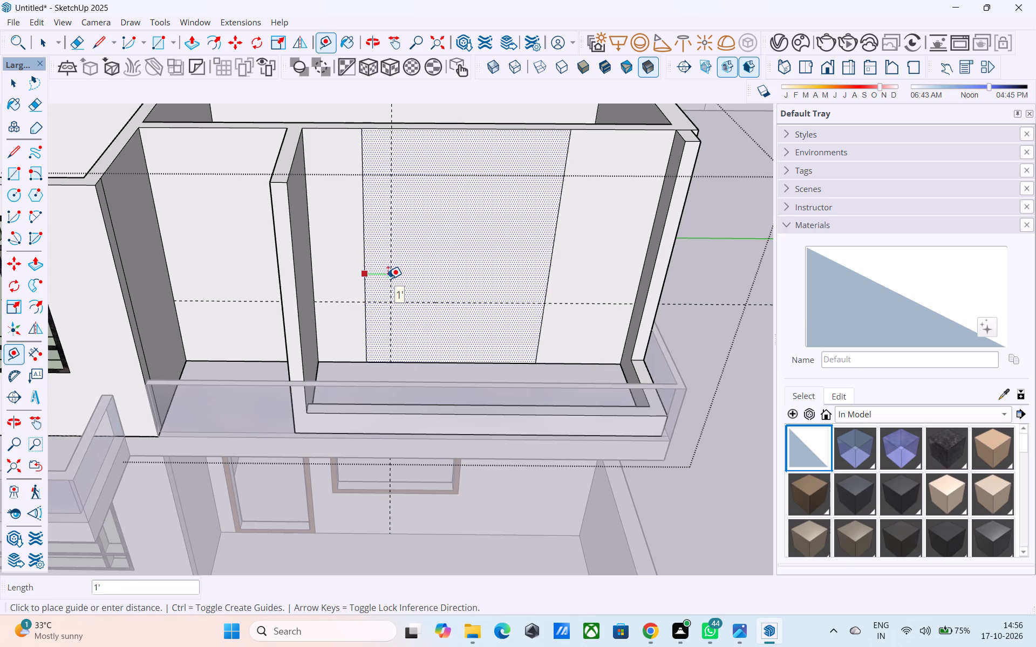
click(388, 279)
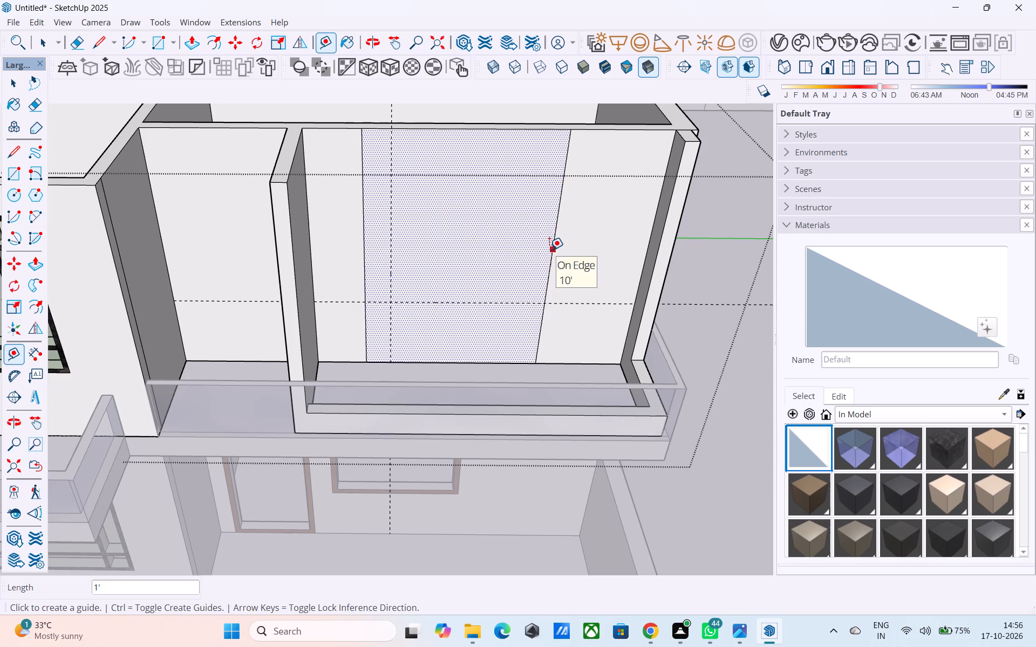
click(549, 250)
click(526, 237)
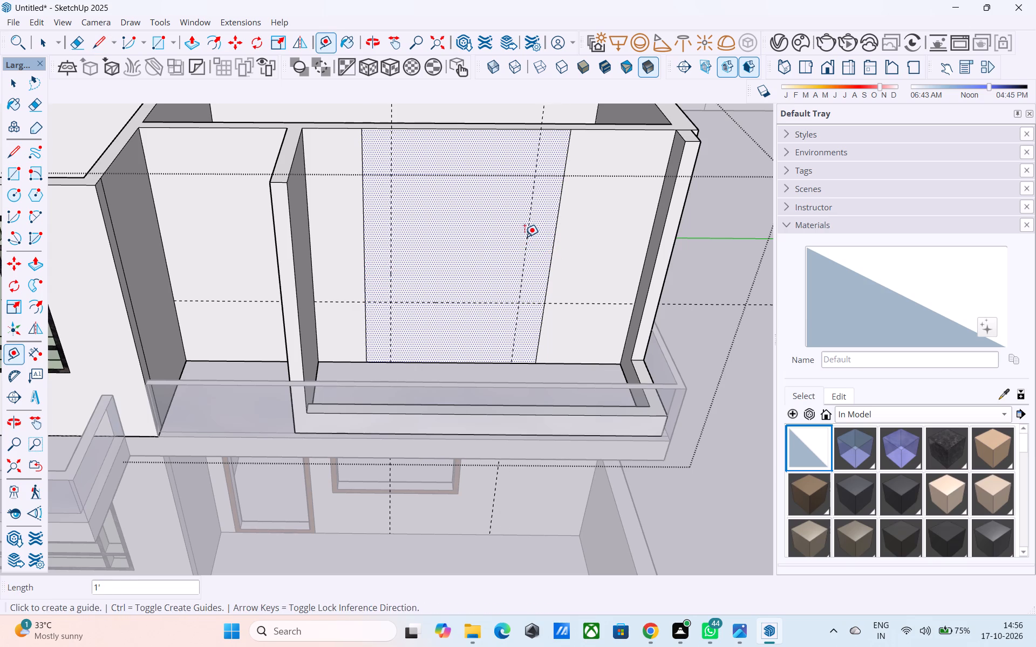
Draw a 5' by 5' rectangle on the middle panel, starting at the guide intersection nearest the partition and spanning both vertical guides.
key(space)
key(r)
click(392, 299)
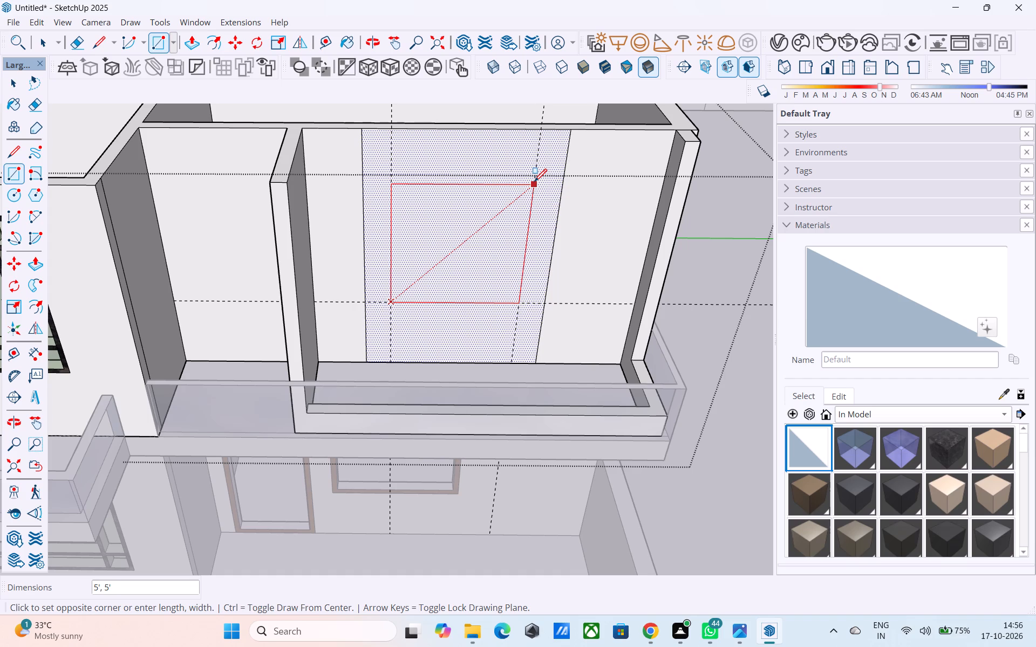
middle_drag(534, 183, 534, 169)
scroll(534, 169, down, 10)
middle_drag(533, 169, 503, 79)
scroll(523, 140, up, 1)
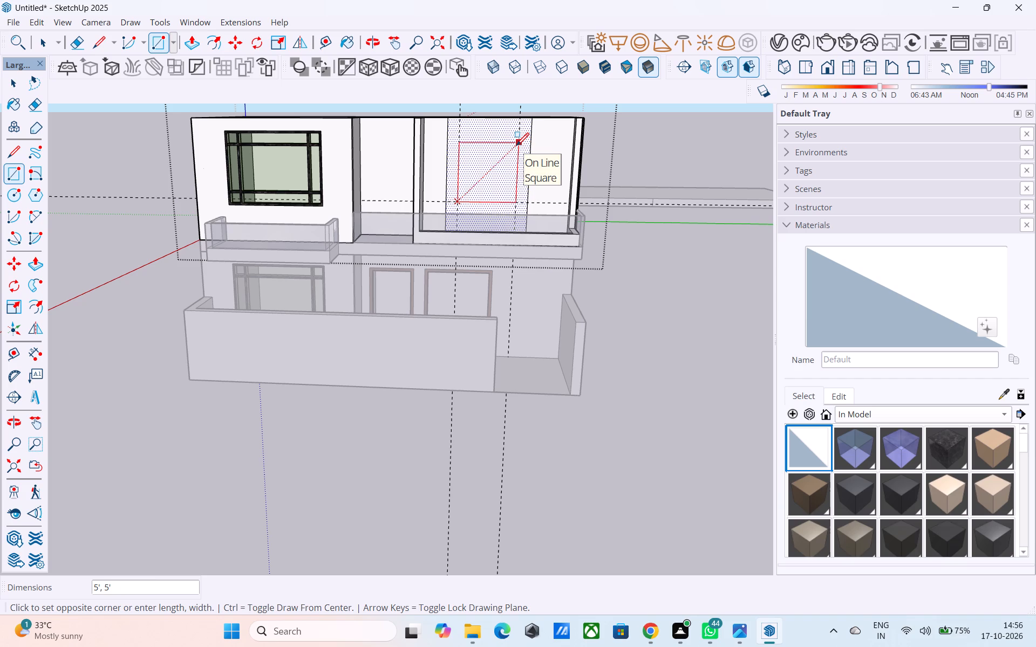
click(516, 147)
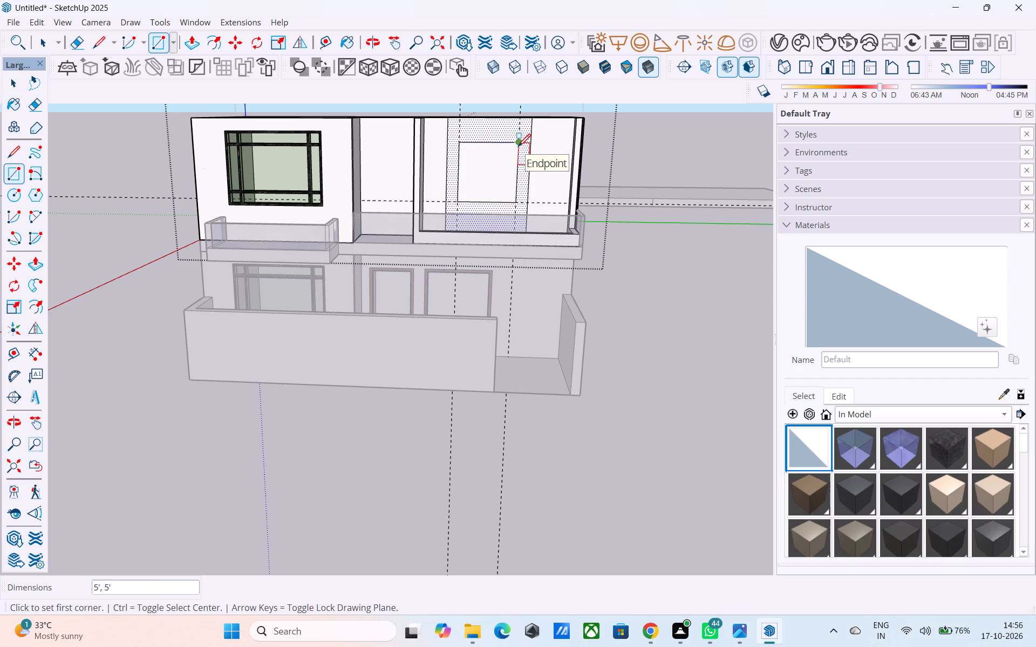
key(space)
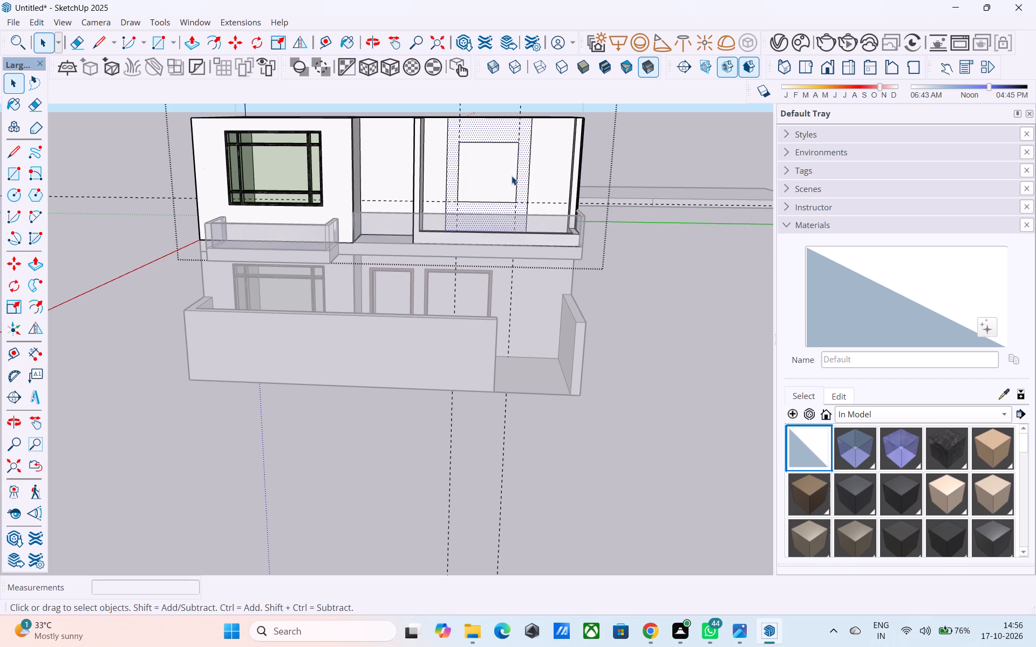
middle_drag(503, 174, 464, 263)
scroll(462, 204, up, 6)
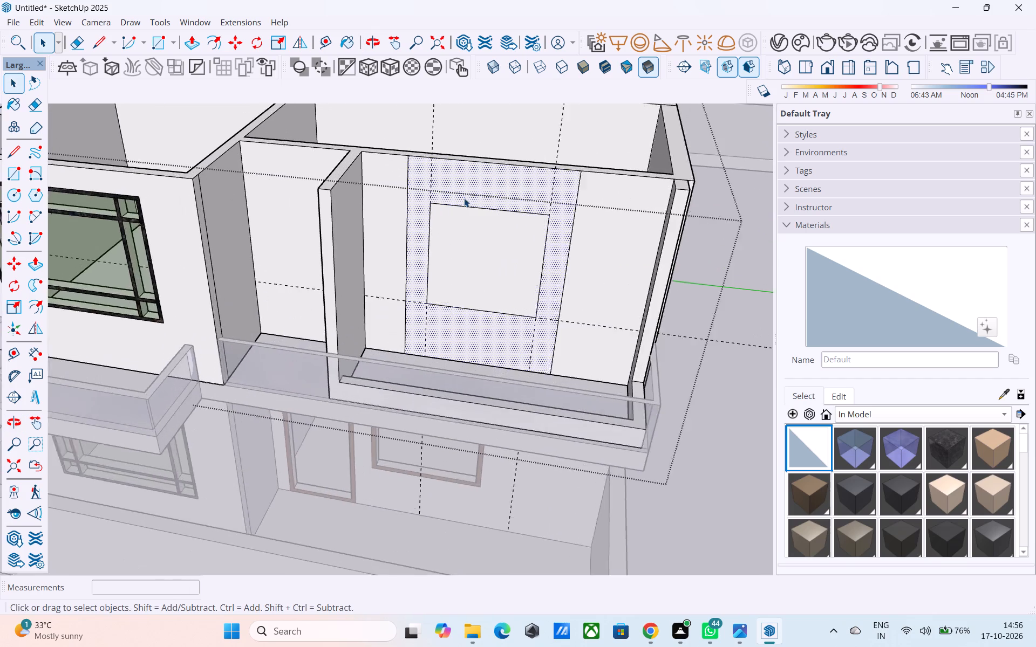
Pull the back wall's middle panel around the square opening out 4' 3", flush with the end of the partition.
scroll(464, 198, up, 2)
click(464, 189)
key(p)
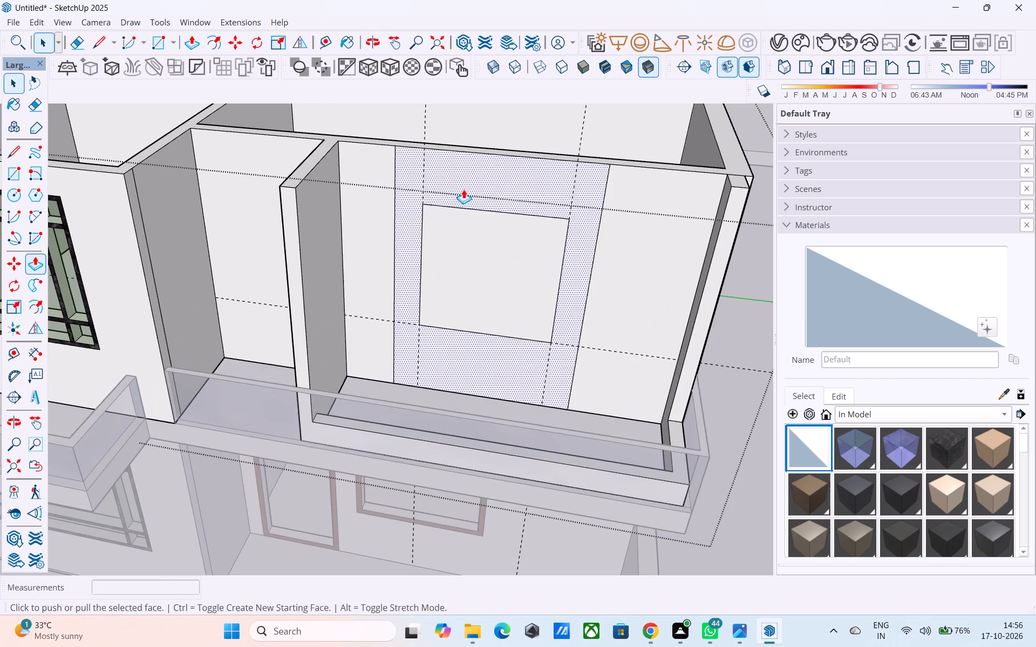
click(464, 189)
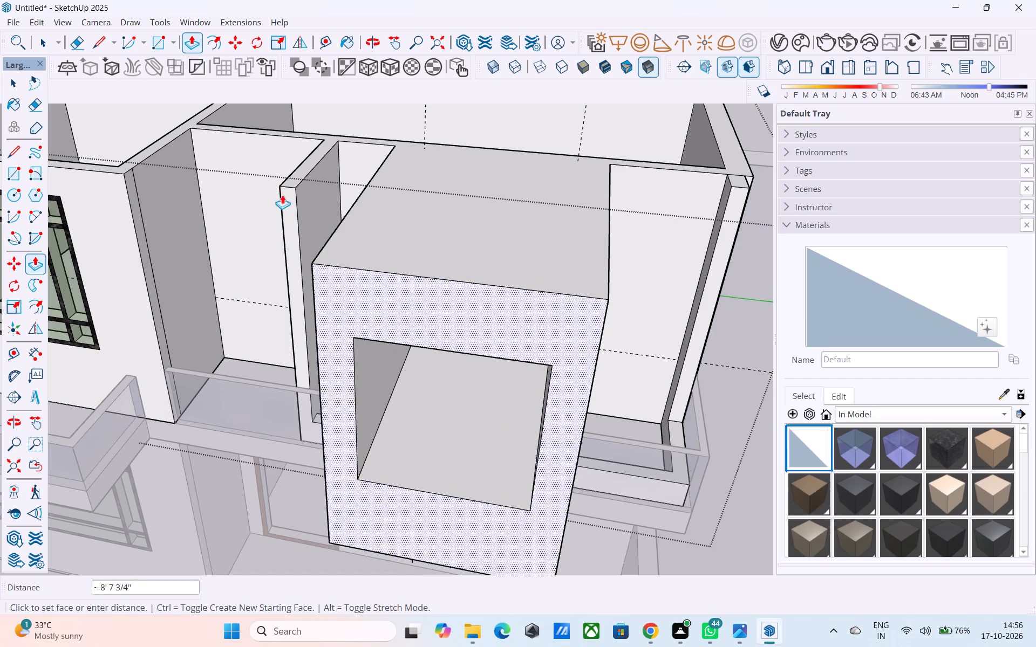
click(298, 189)
Push the front face of the window surround back towards the wall, revising the 2' distance to 3'.
middle_drag(429, 213, 481, 139)
scroll(472, 147, down, 9)
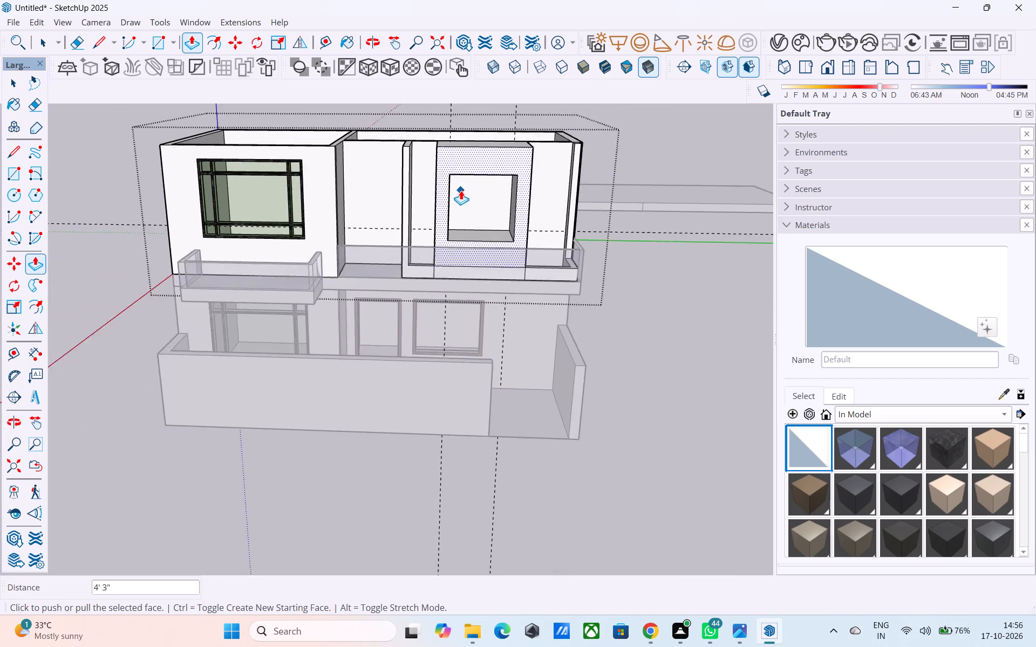
middle_drag(461, 190, 591, 231)
middle_drag(529, 157, 426, 217)
scroll(507, 242, up, 8)
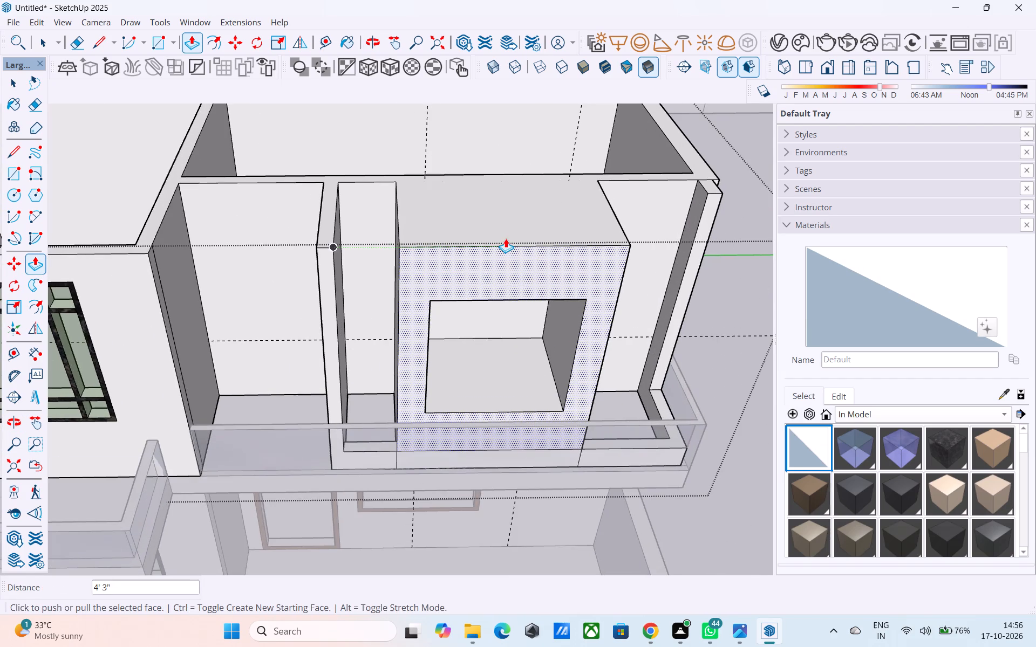
key(space)
key(p)
click(513, 264)
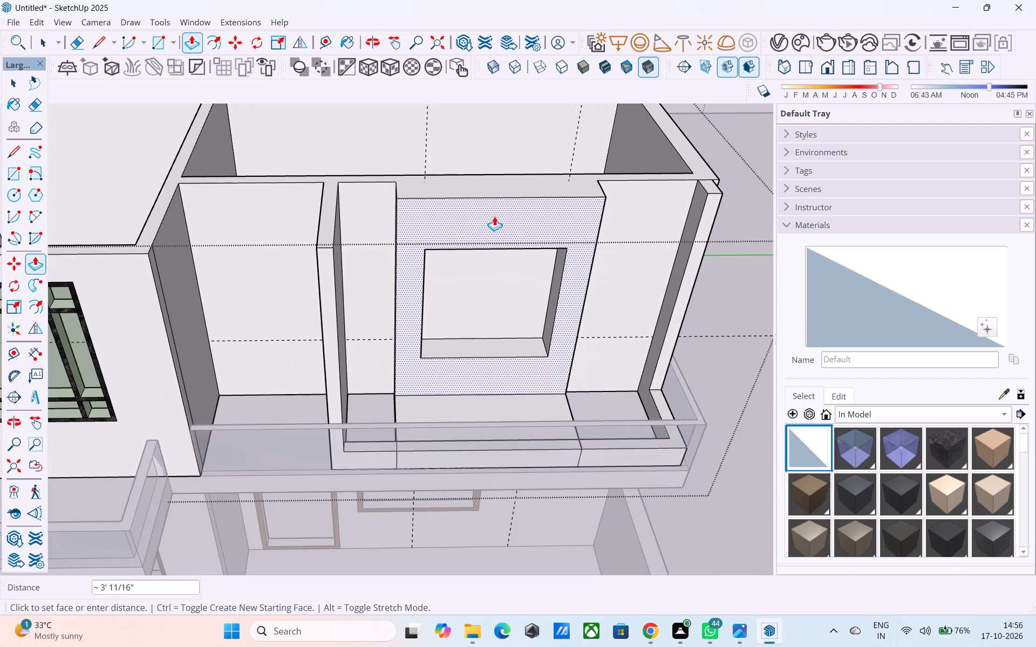
text(2')
key(Return)
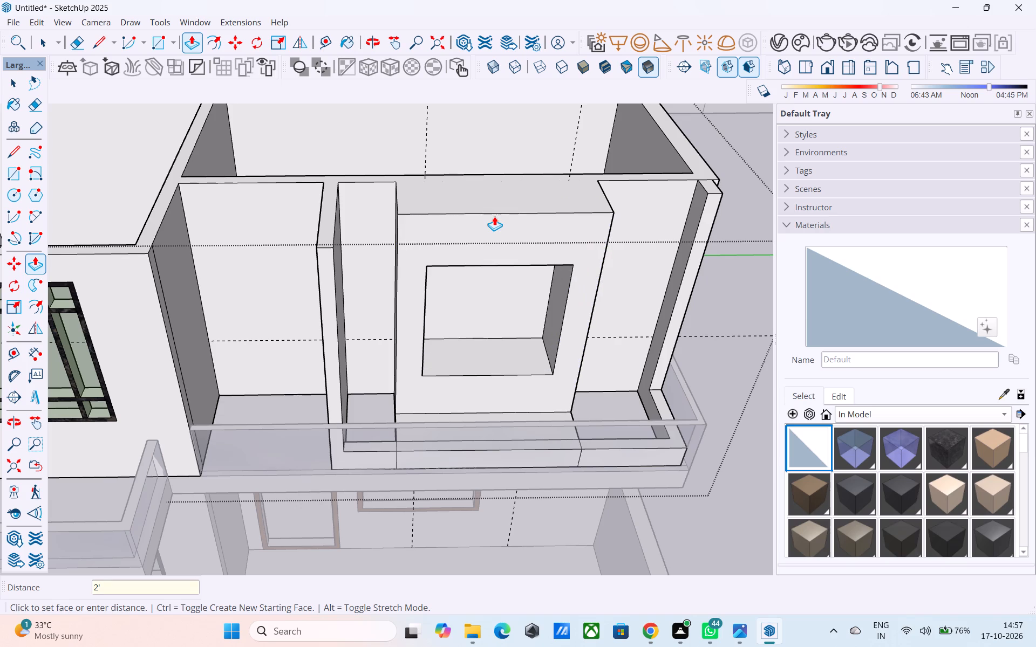
key(1)
key(BackSpace)
key(BackSpace)
text(3')
key(Return)
key(space)
Draw a 7' line along the top, separating the window surround from the back wall.
middle_drag(494, 216, 506, 188)
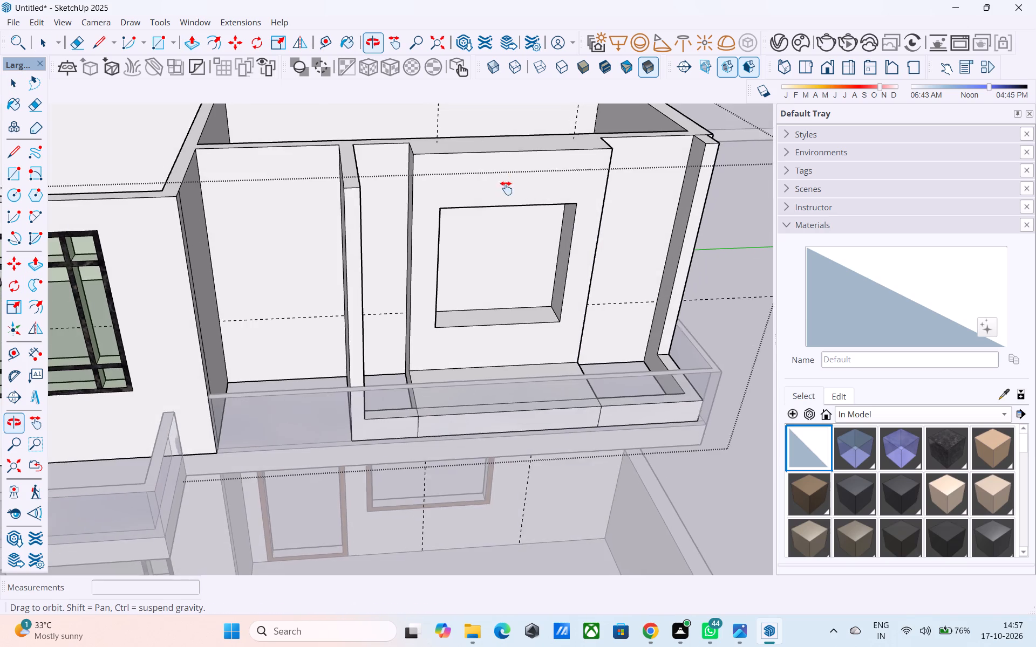
middle_drag(506, 188, 261, 282)
key(l)
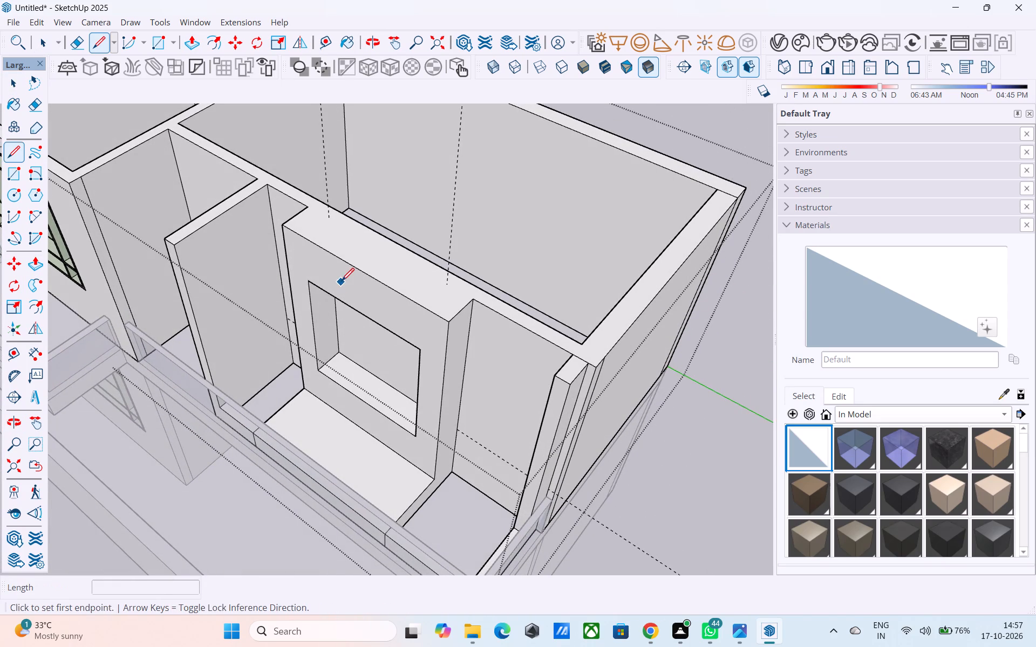
click(304, 207)
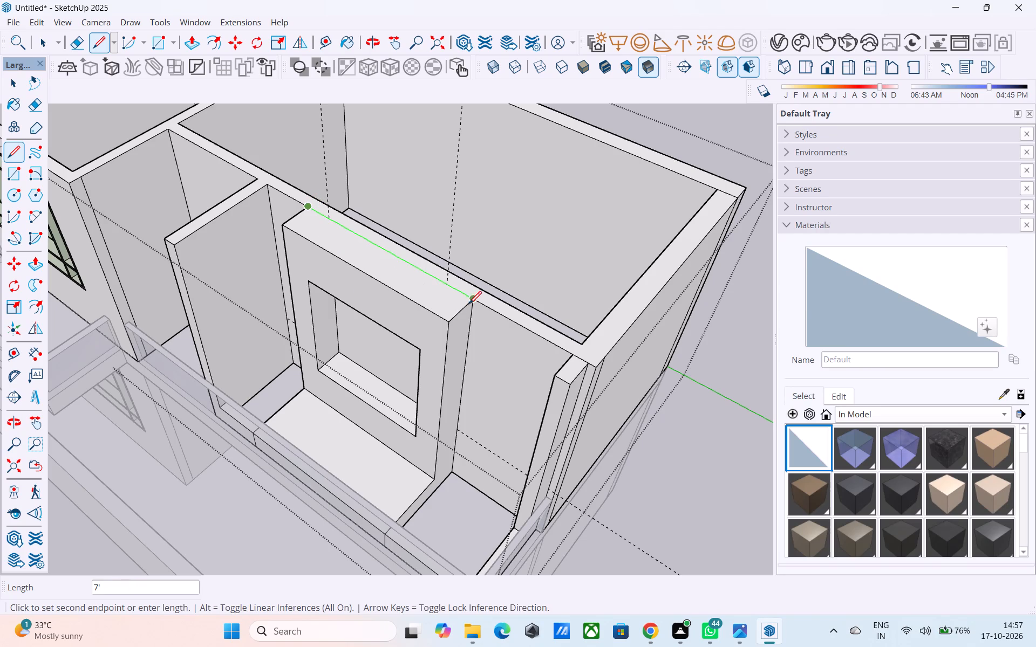
click(470, 303)
Pull the recessed square face inside the window surround forward about 4".
scroll(470, 303, down, 5)
middle_drag(388, 351, 507, 279)
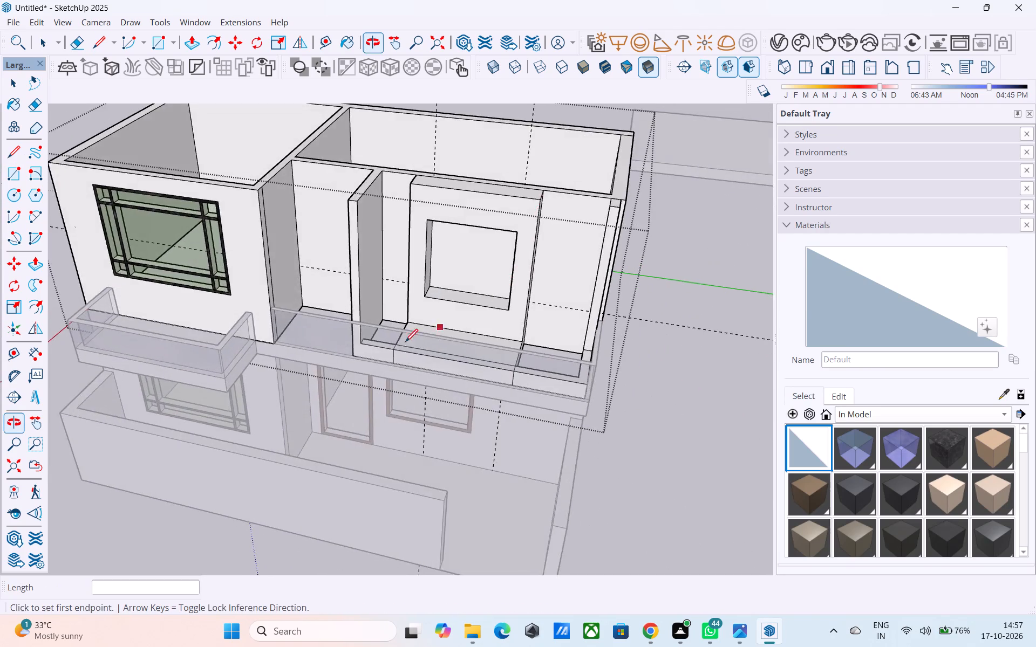
scroll(384, 368, down, 4)
scroll(338, 396, down, 3)
middle_drag(329, 373, 453, 247)
scroll(453, 247, up, 5)
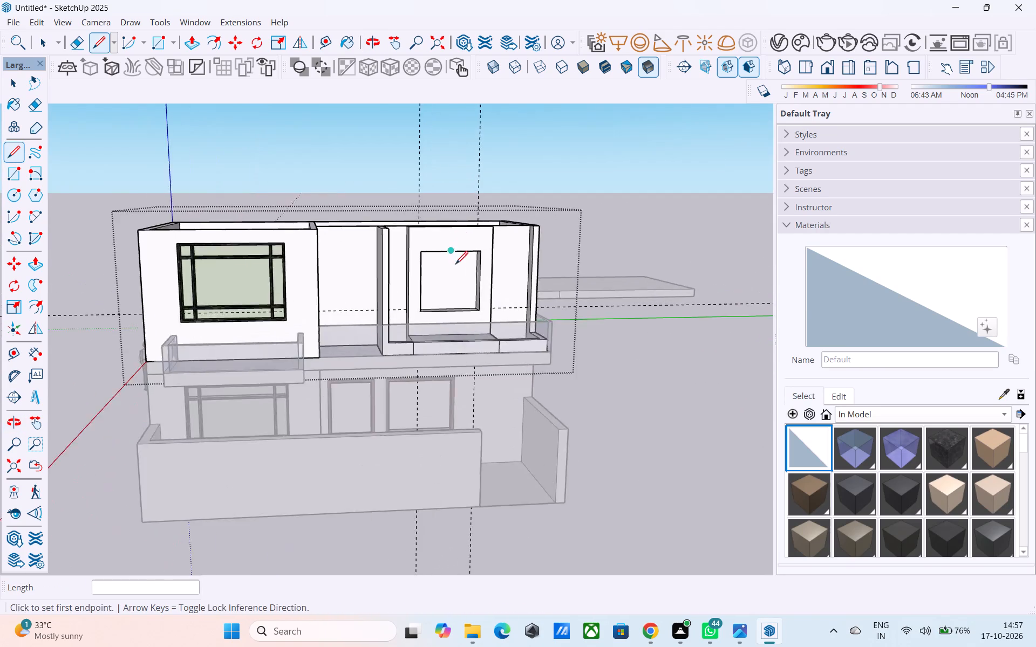
scroll(455, 265, up, 9)
middle_drag(458, 290, 532, 338)
scroll(519, 344, up, 5)
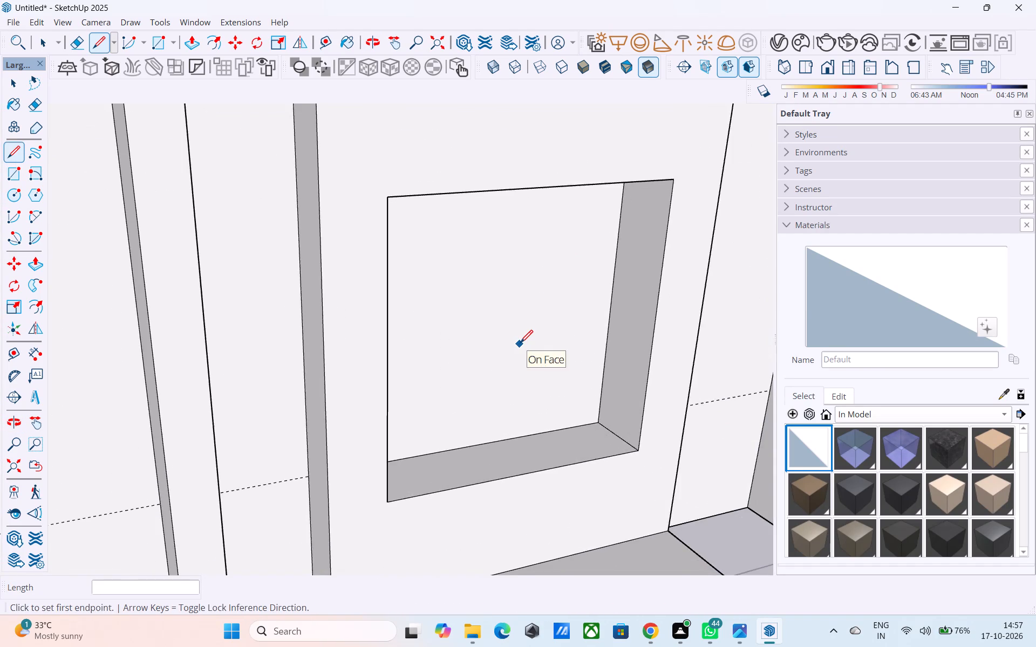
scroll(520, 344, down, 7)
key(space)
click(523, 343)
key(p)
click(523, 343)
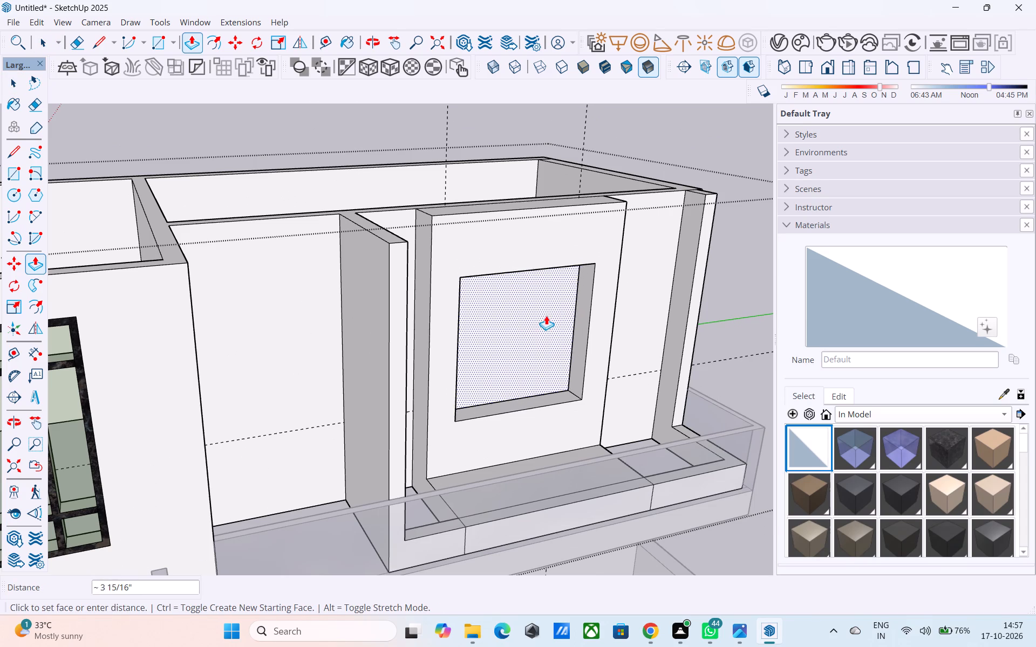
click(544, 313)
key(space)
Push the raised block in front of the window surround down to the balcony floor level.
scroll(538, 318, down, 4)
middle_drag(537, 321, 359, 287)
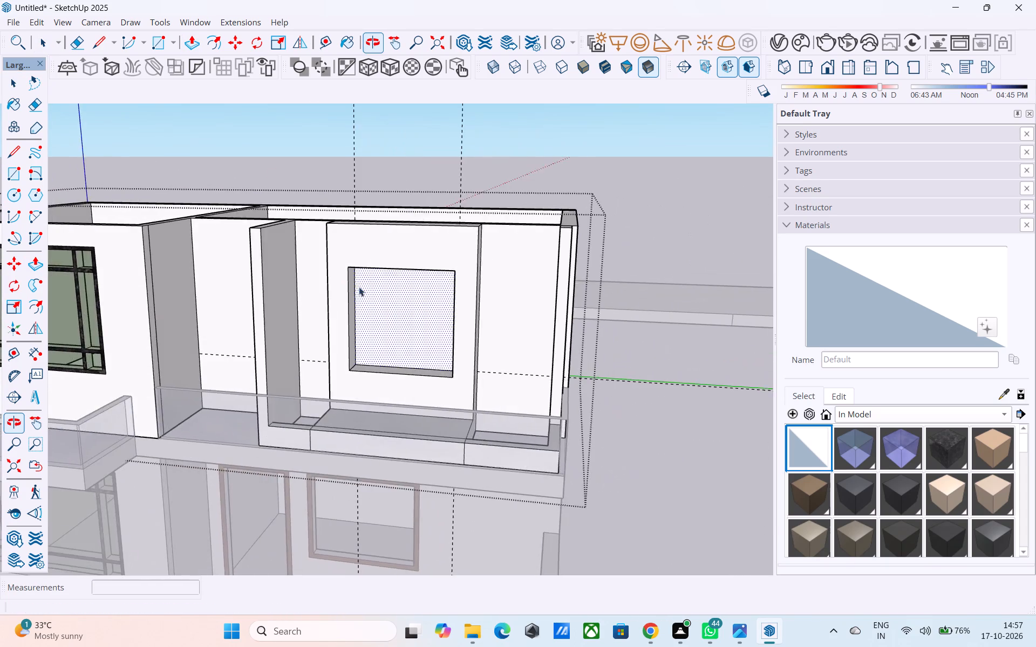
scroll(367, 297, down, 5)
middle_drag(379, 314, 506, 226)
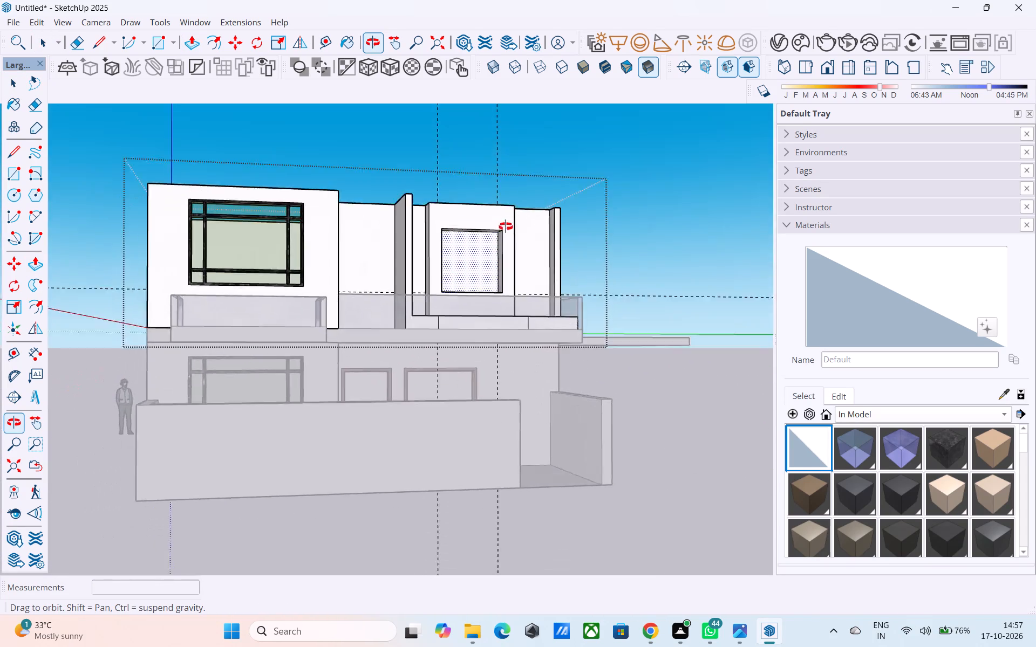
middle_drag(506, 226, 199, 419)
scroll(281, 434, up, 11)
scroll(301, 441, down, 3)
middle_drag(301, 441, 133, 385)
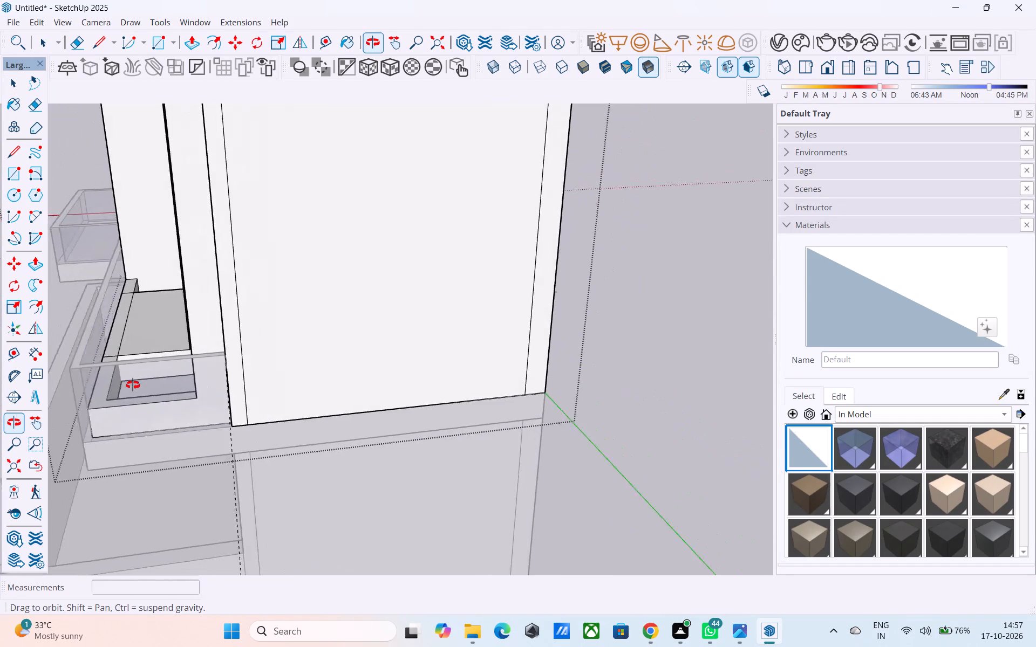
middle_drag(133, 385, 220, 388)
middle_drag(220, 388, 240, 469)
click(200, 357)
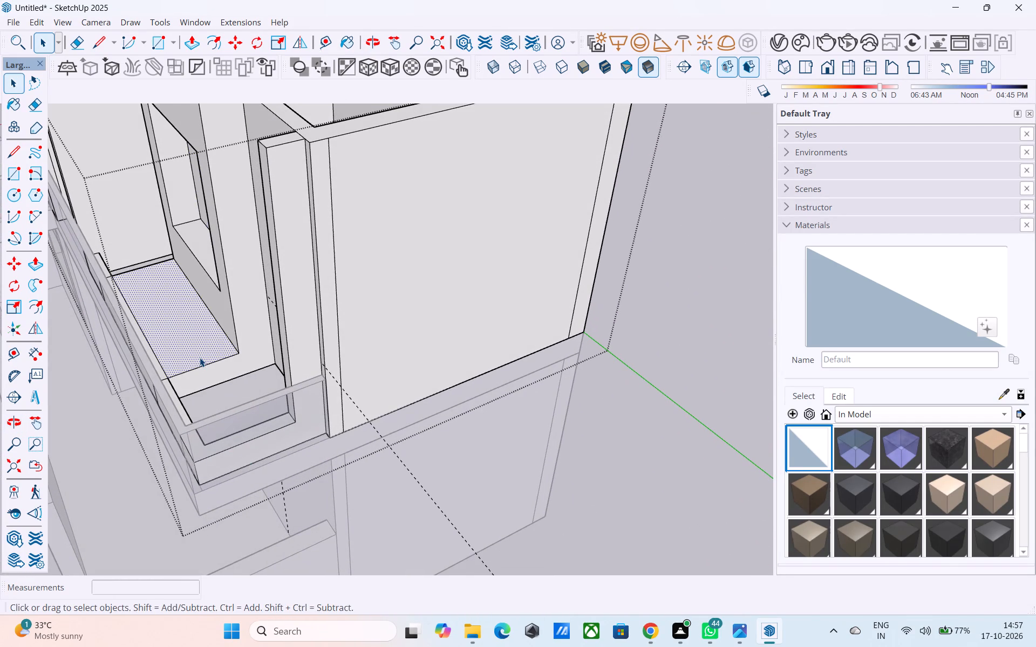
key(p)
click(200, 357)
click(216, 377)
key(space)
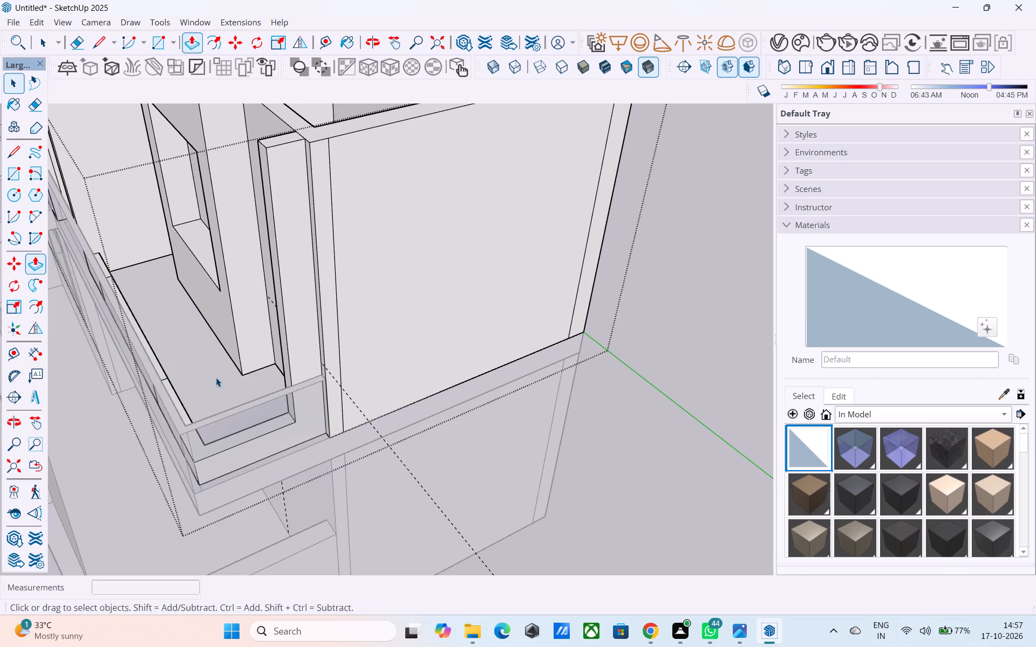
Examine the upper storey's window surround and balcony from the front and the corner of the house.
middle_drag(216, 377, 372, 376)
scroll(379, 368, down, 4)
middle_drag(261, 395, 420, 329)
scroll(388, 352, down, 4)
middle_drag(394, 338, 414, 314)
scroll(375, 296, down, 5)
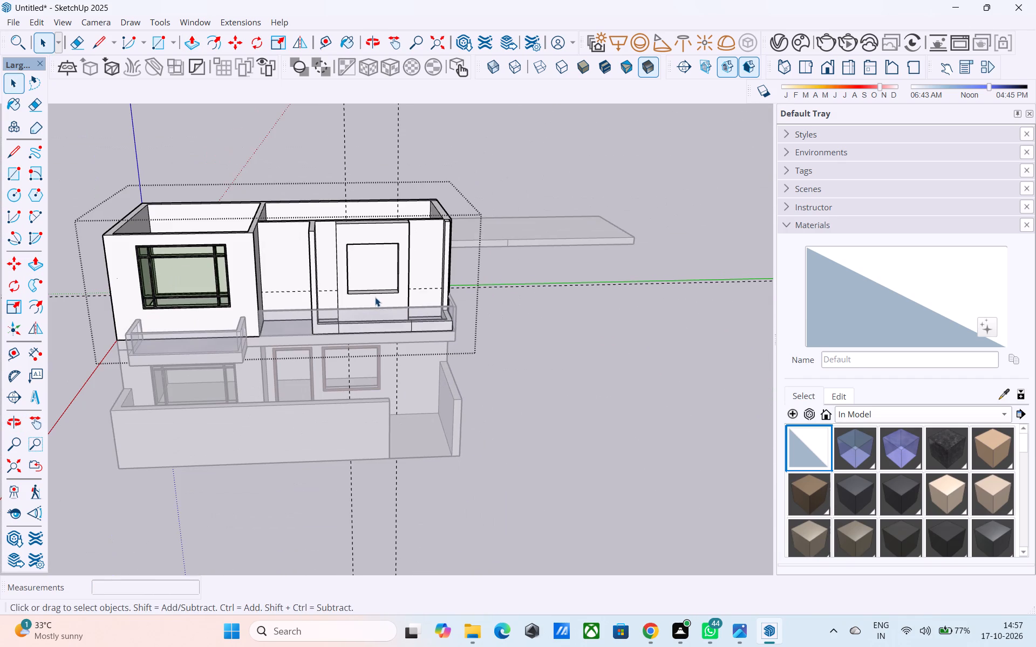
scroll(396, 303, down, 2)
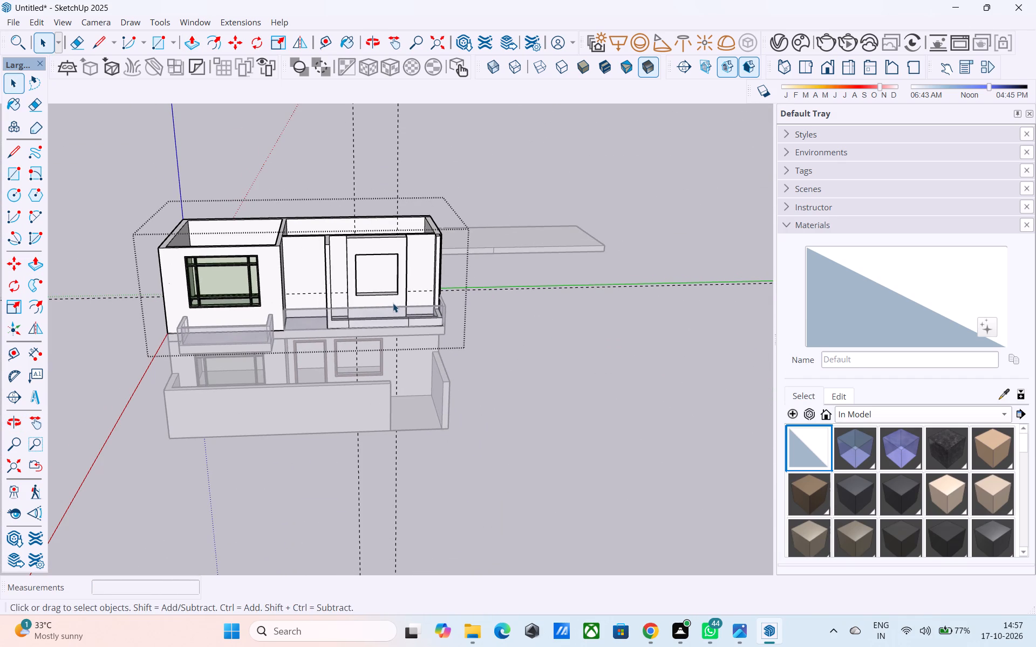
middle_drag(277, 284, 298, 282)
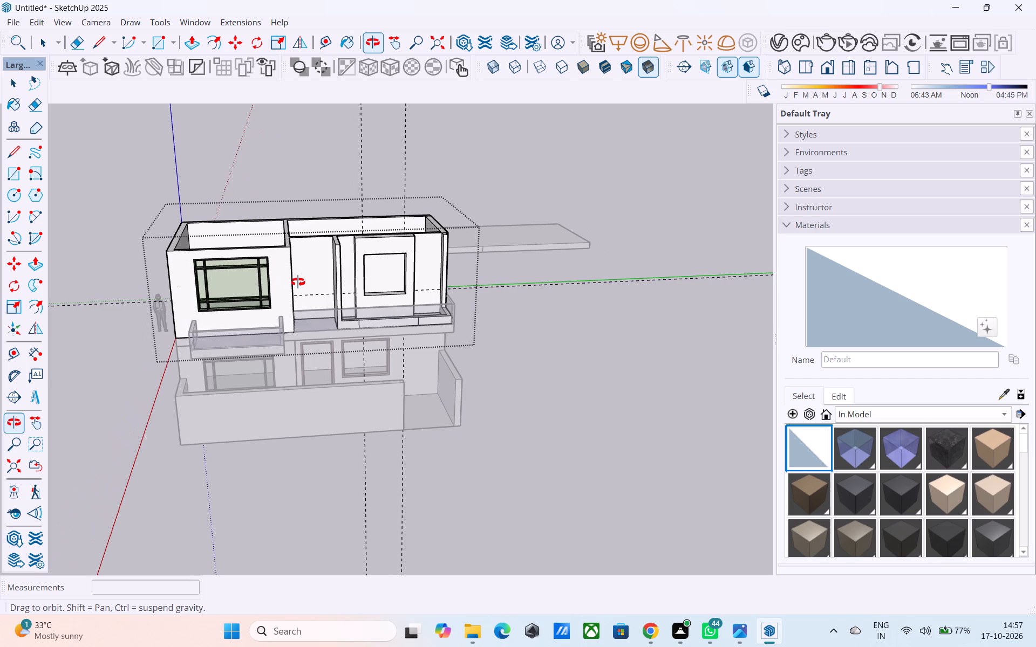
middle_drag(298, 282, 364, 306)
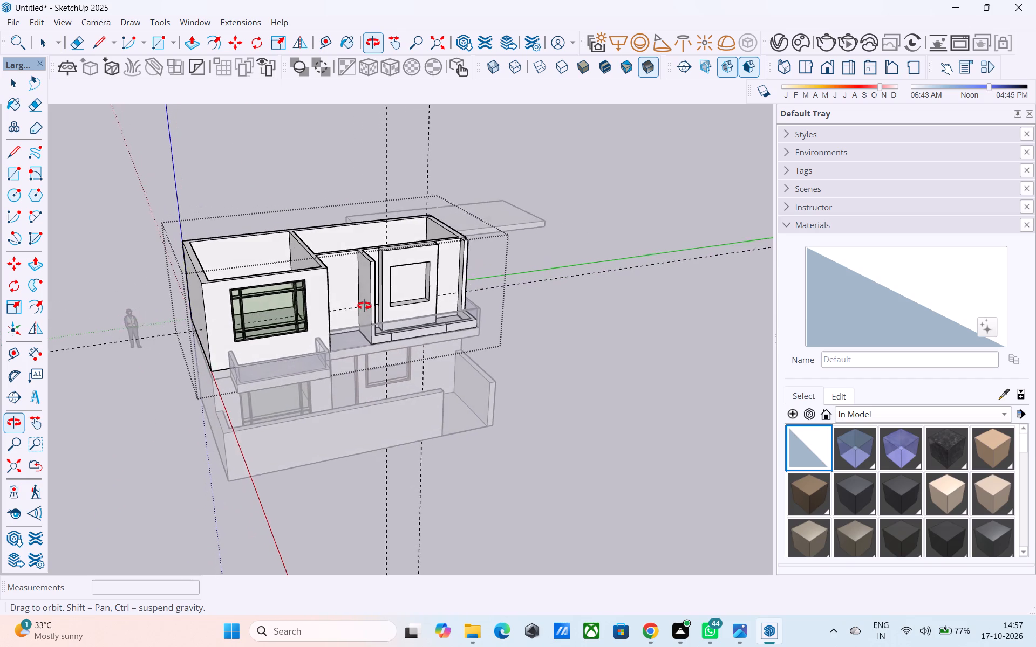
middle_drag(364, 306, 366, 311)
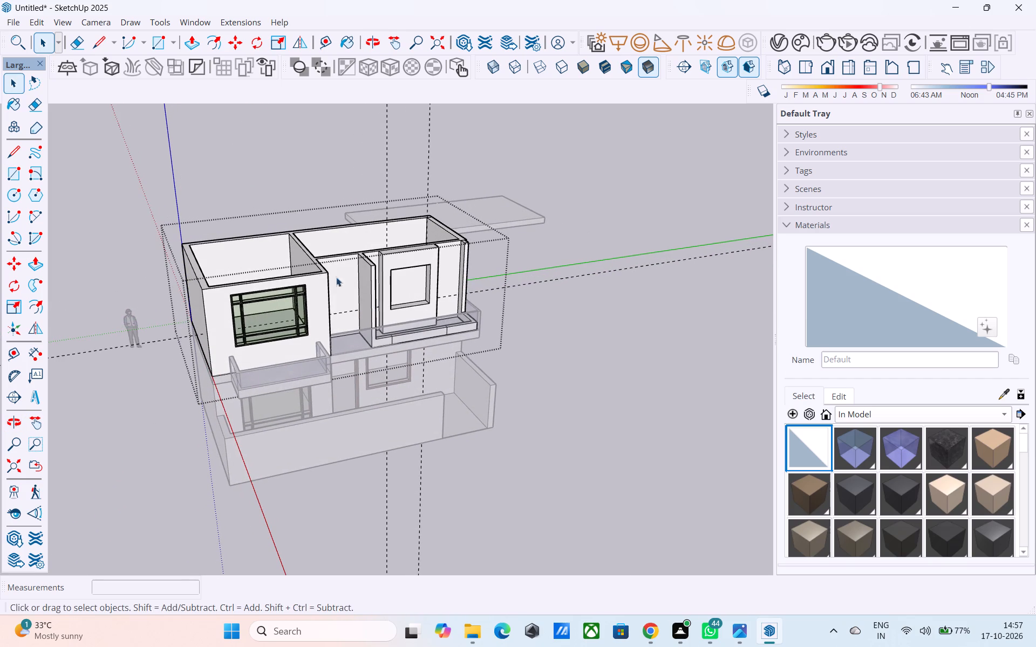
Draw a 6" line across the wall top where the balcony's back wall meets the cross wall between the rooms.
scroll(320, 260, up, 8)
middle_drag(319, 260, 433, 305)
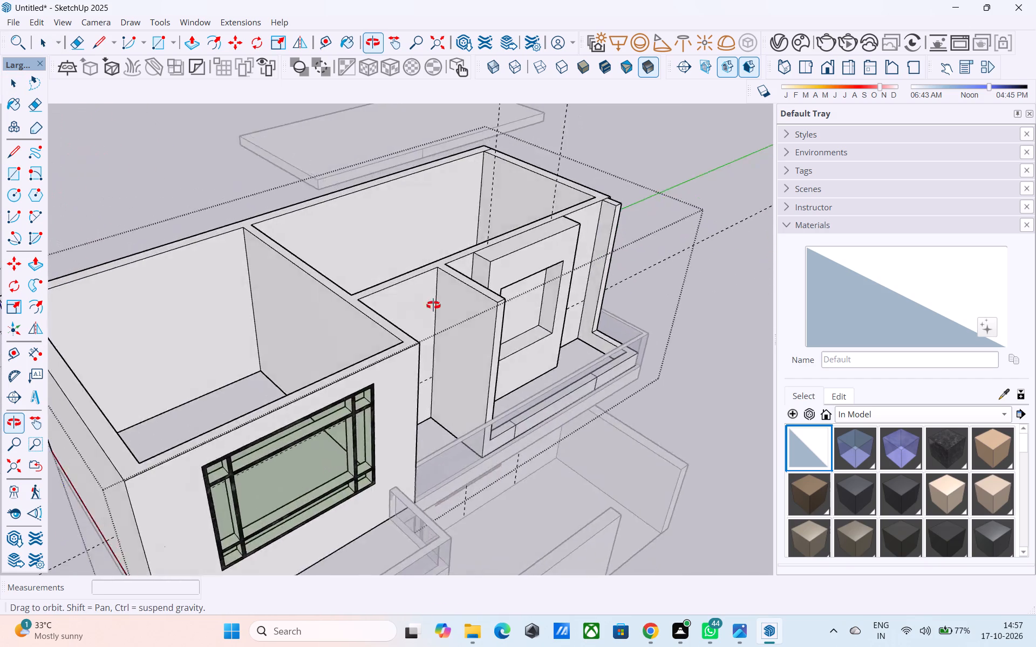
middle_drag(433, 305, 574, 408)
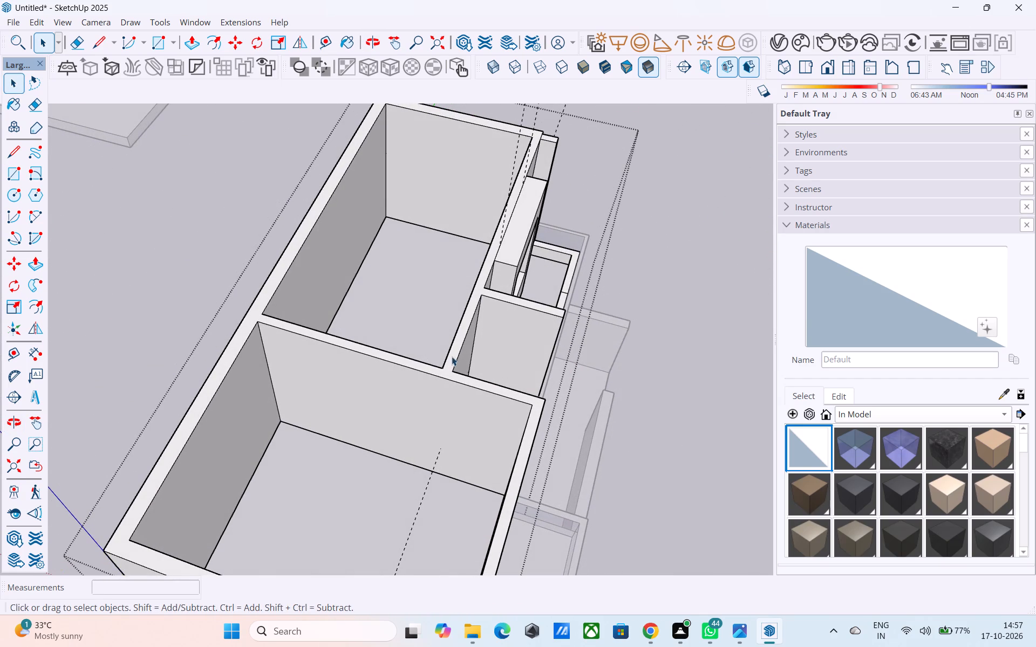
click(447, 354)
click(449, 356)
key(l)
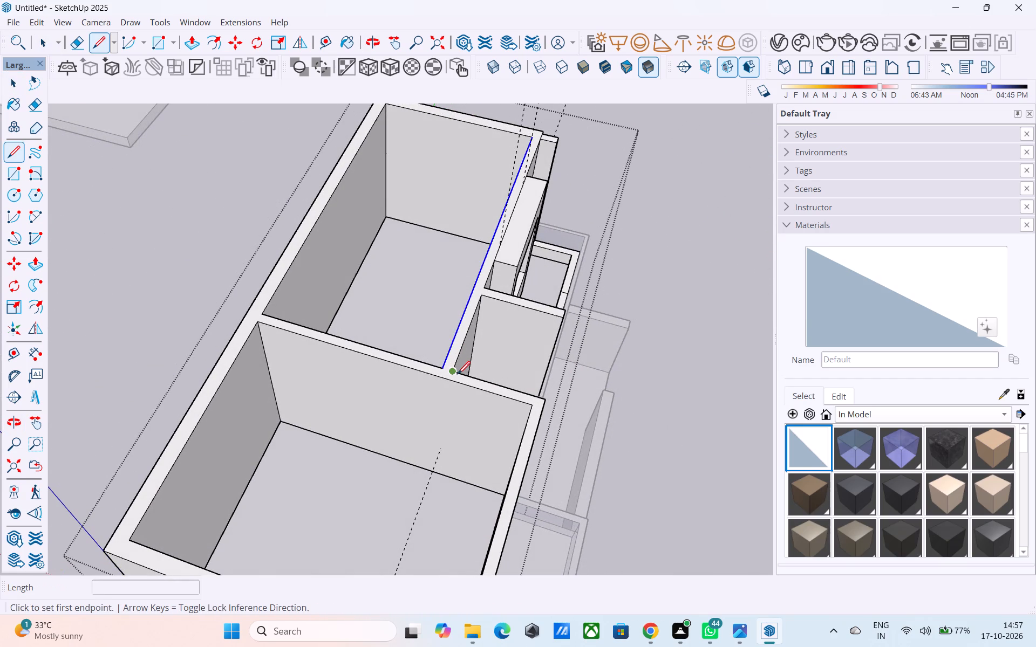
click(456, 374)
click(442, 369)
Draw a line about 6" long across the partition's top where it joins the balcony's back wall.
scroll(484, 341, down, 5)
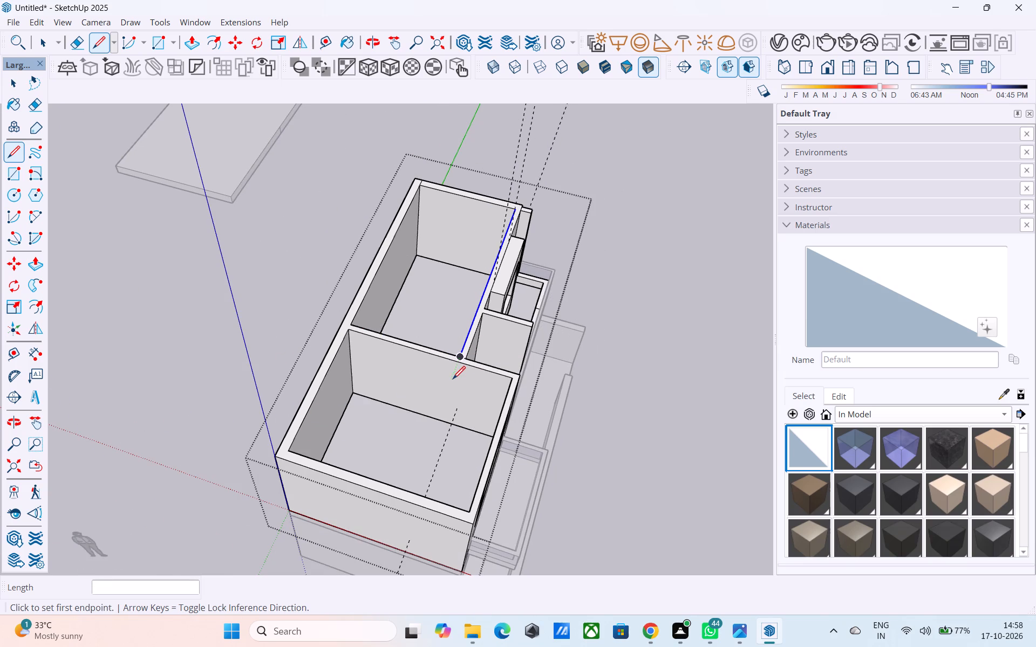
scroll(453, 380, up, 5)
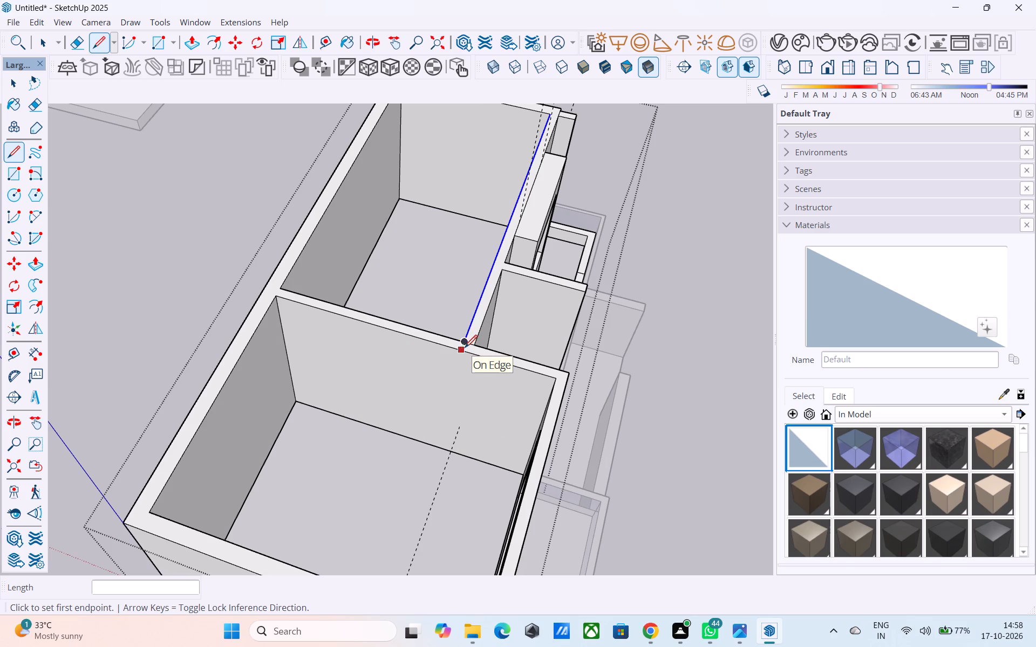
scroll(465, 349, down, 5)
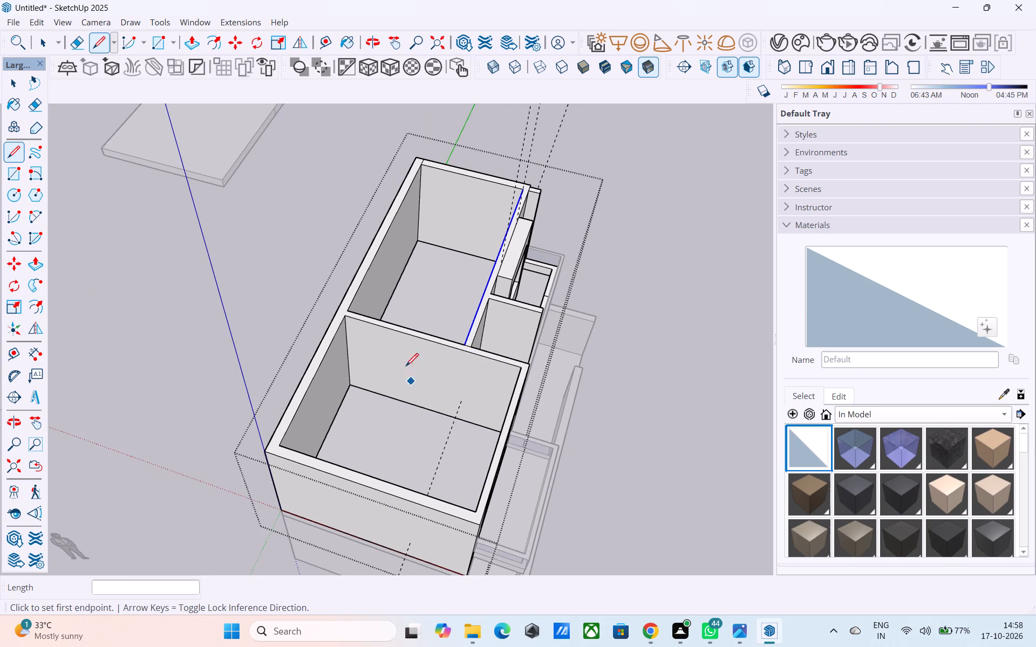
key(space)
scroll(456, 273, up, 8)
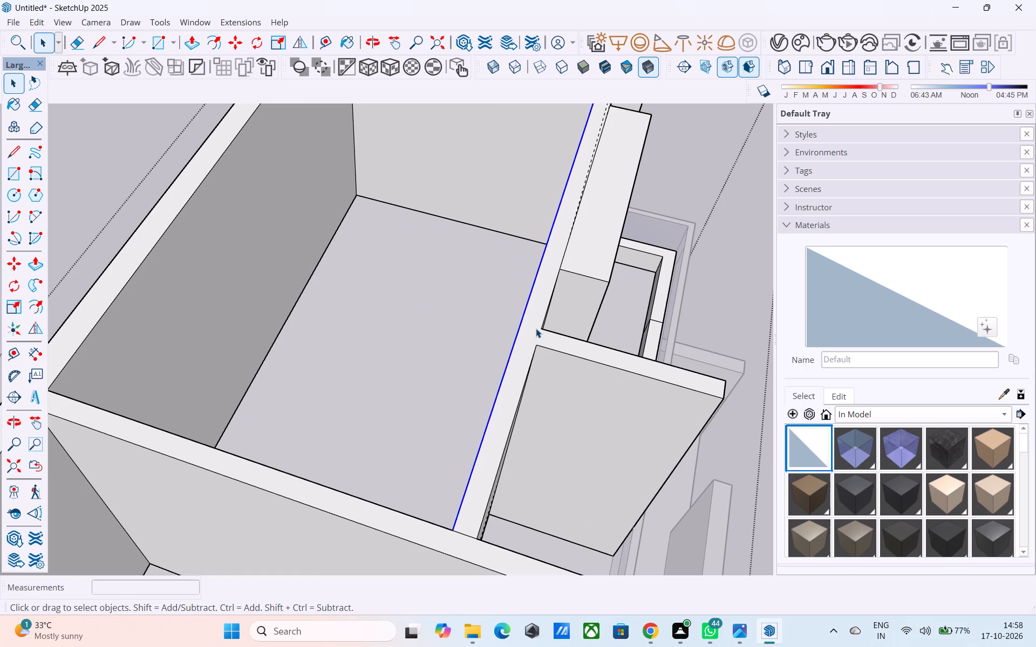
key(l)
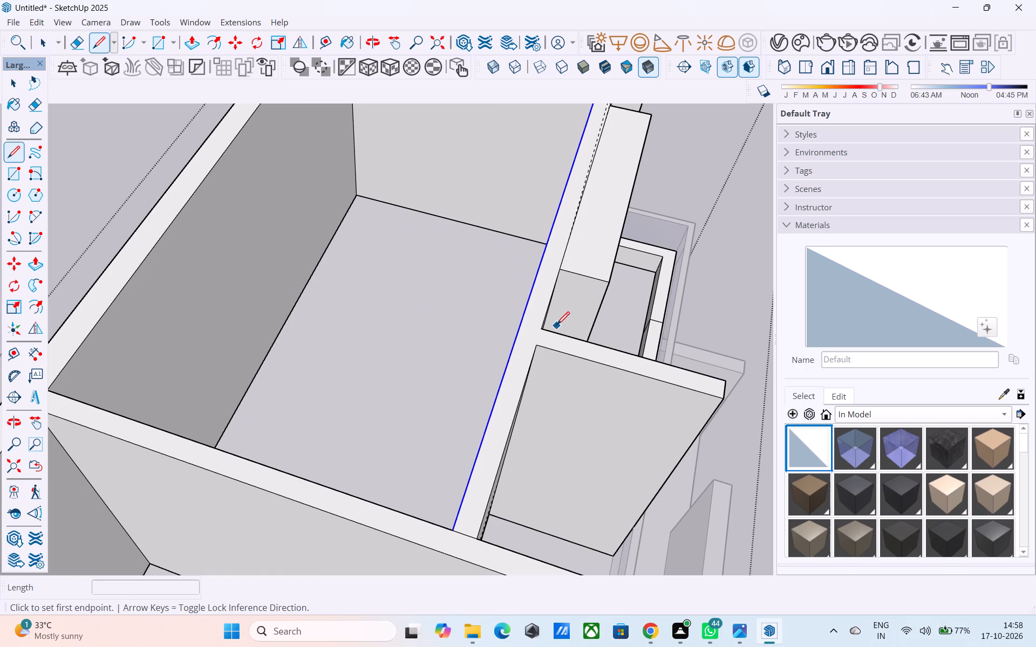
click(544, 325)
click(541, 346)
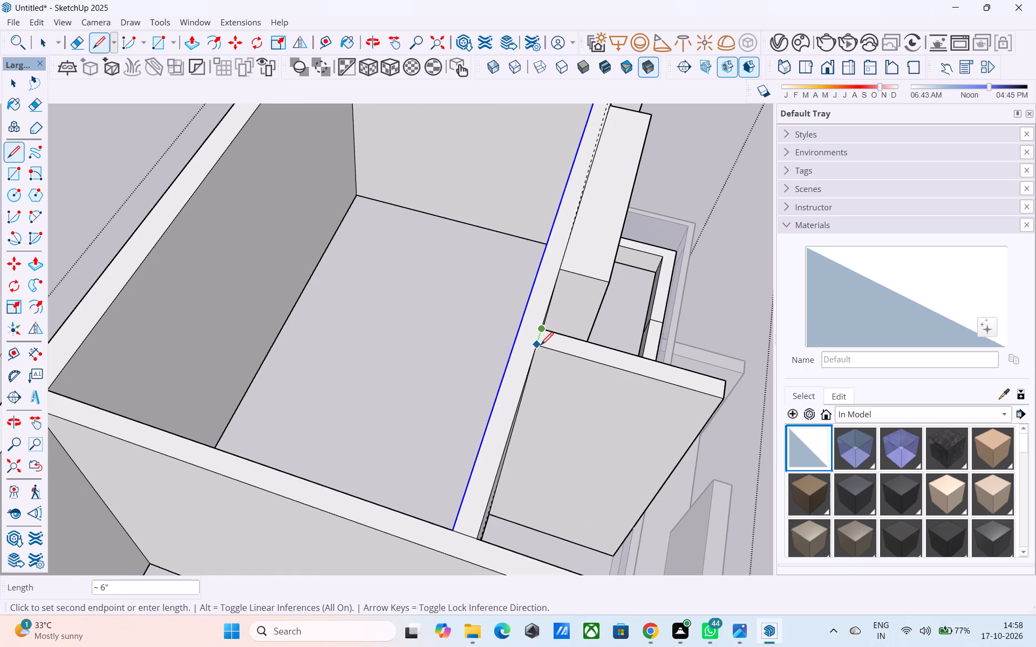
key(space)
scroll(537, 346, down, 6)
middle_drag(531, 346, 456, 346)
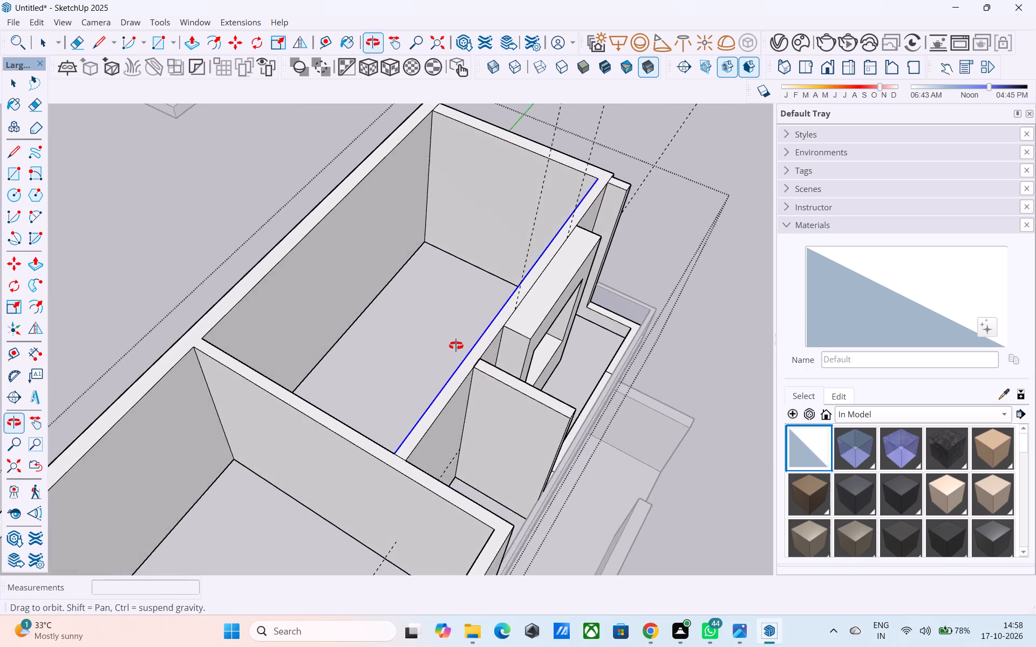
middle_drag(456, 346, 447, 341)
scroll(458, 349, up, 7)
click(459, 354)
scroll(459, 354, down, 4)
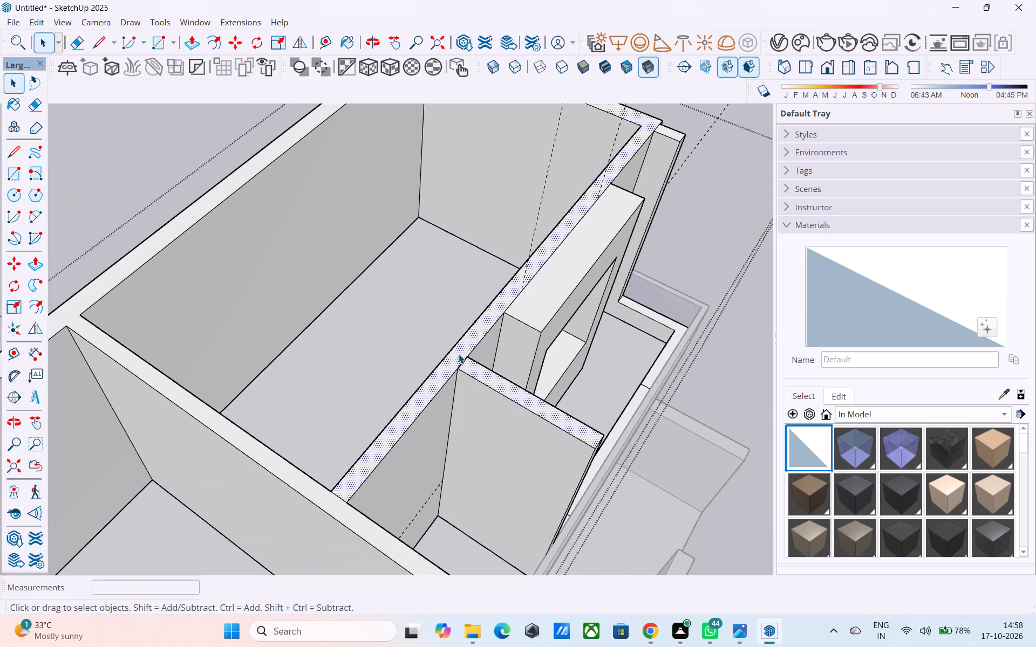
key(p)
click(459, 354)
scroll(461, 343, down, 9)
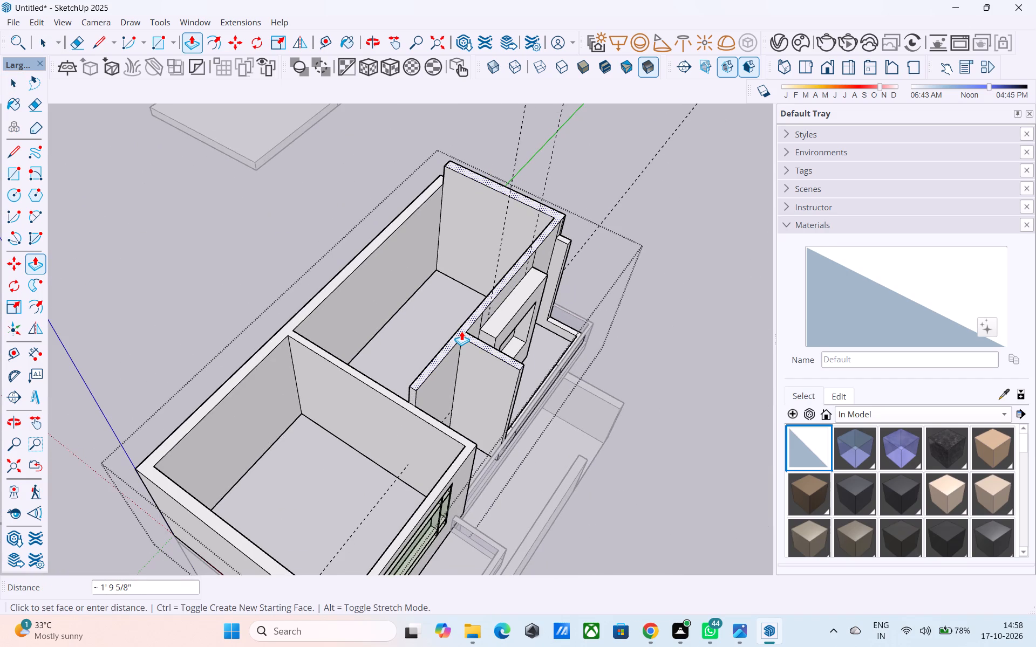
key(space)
Draw a 9" line across the wall top at the corner where the balcony's back wall meets the house's end wall.
text(l)
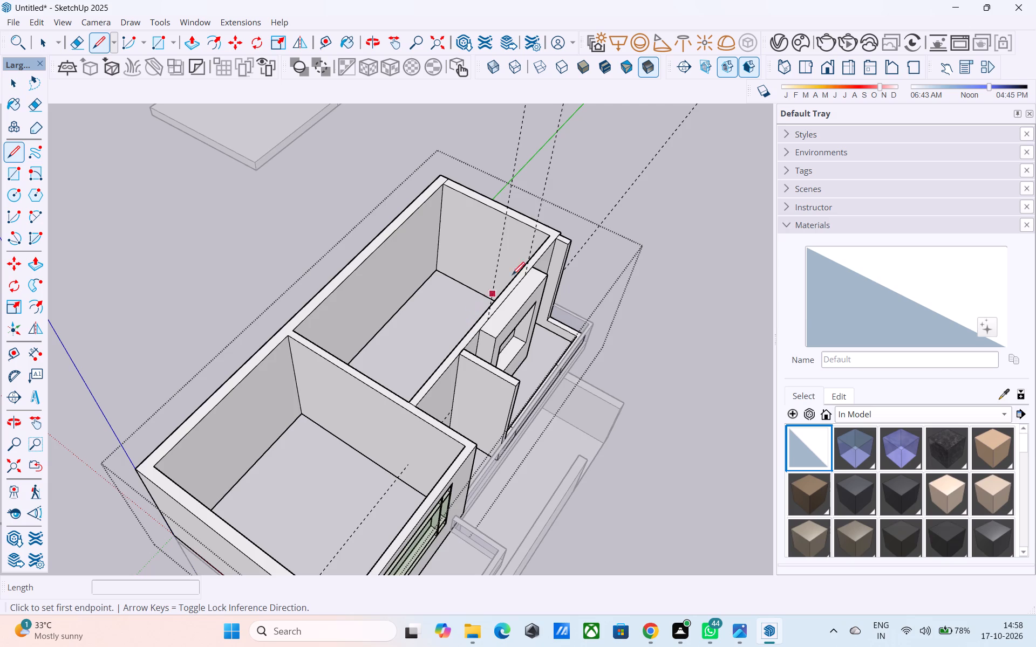
scroll(538, 249, up, 9)
click(565, 225)
click(582, 210)
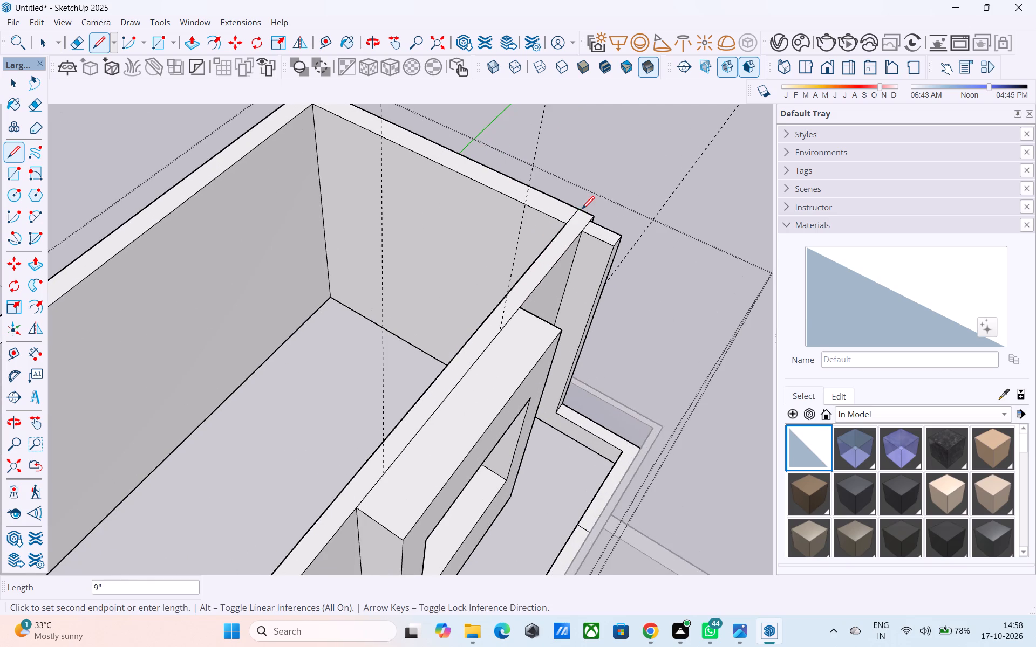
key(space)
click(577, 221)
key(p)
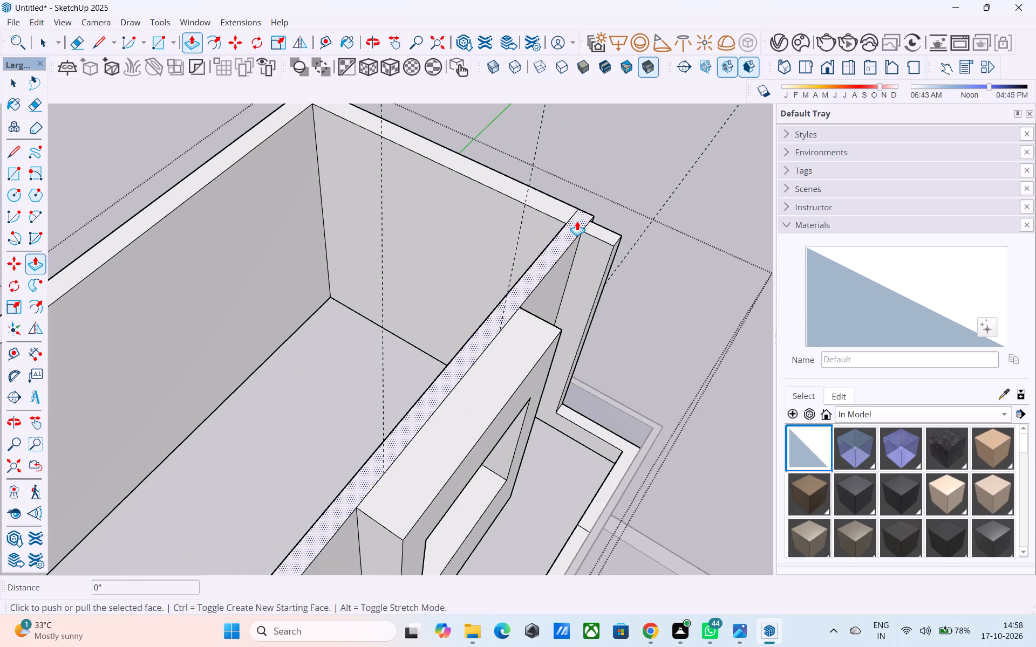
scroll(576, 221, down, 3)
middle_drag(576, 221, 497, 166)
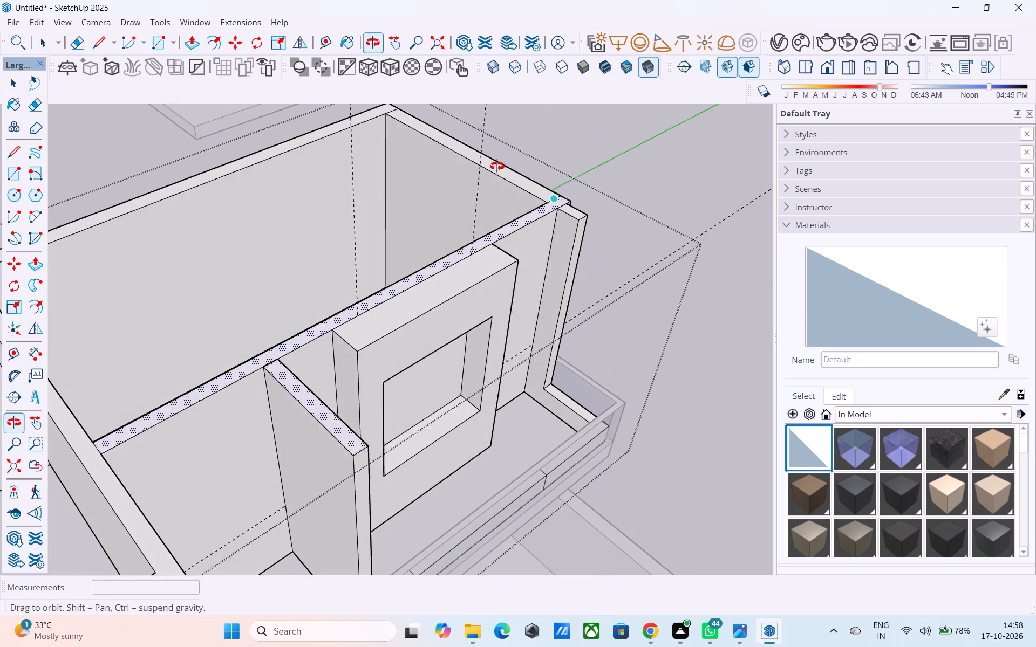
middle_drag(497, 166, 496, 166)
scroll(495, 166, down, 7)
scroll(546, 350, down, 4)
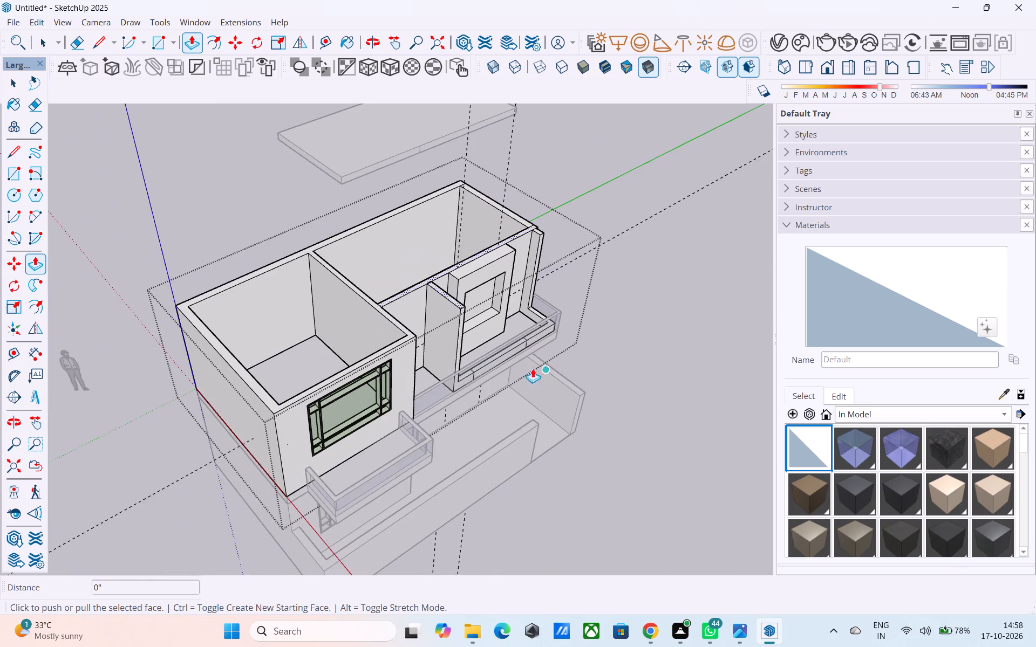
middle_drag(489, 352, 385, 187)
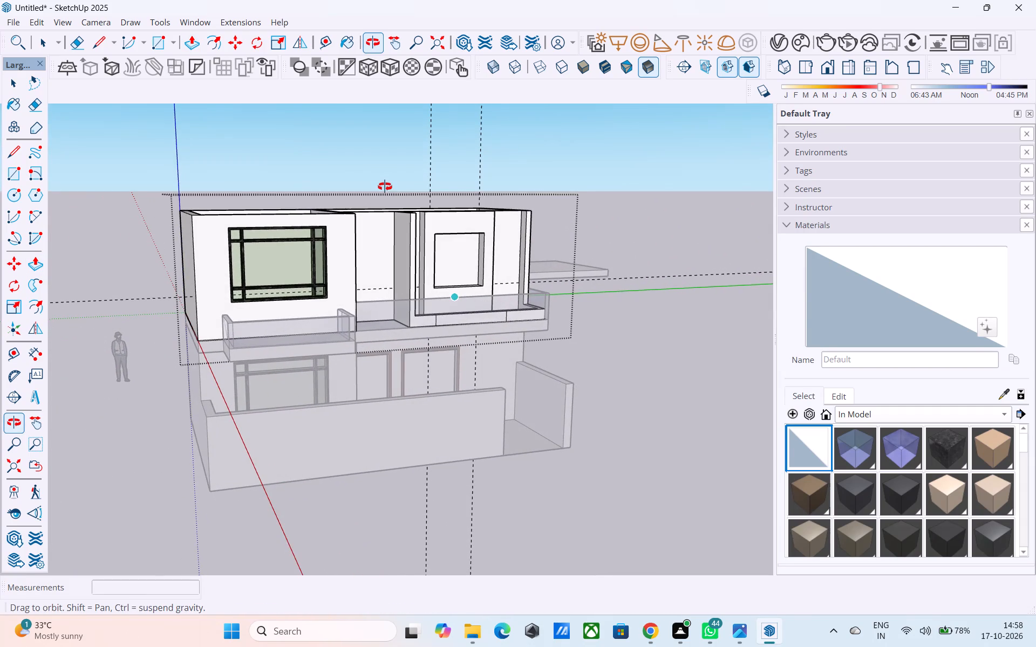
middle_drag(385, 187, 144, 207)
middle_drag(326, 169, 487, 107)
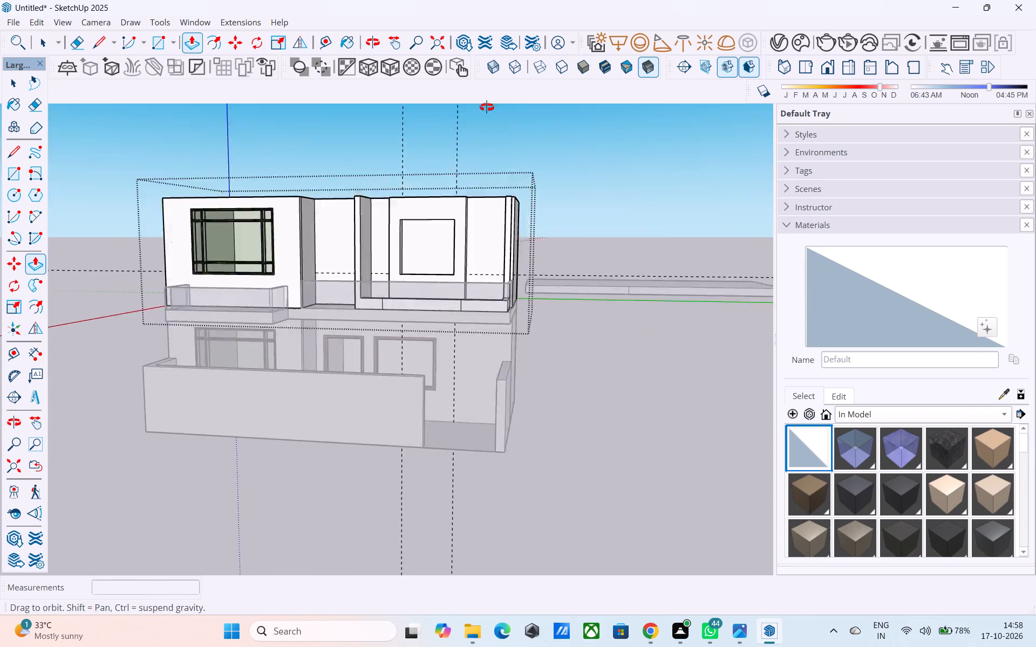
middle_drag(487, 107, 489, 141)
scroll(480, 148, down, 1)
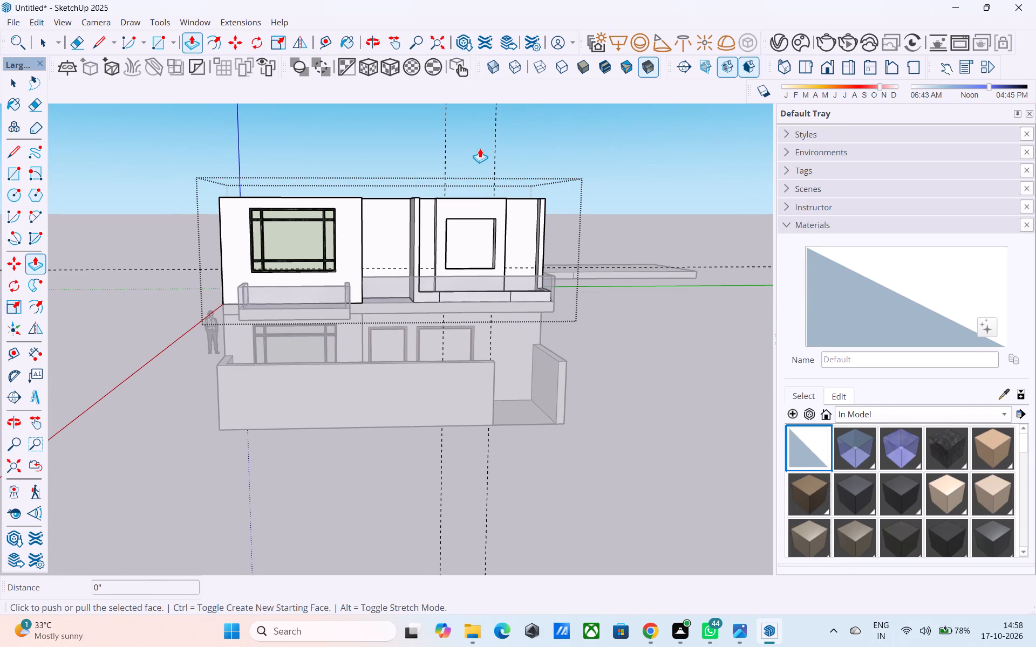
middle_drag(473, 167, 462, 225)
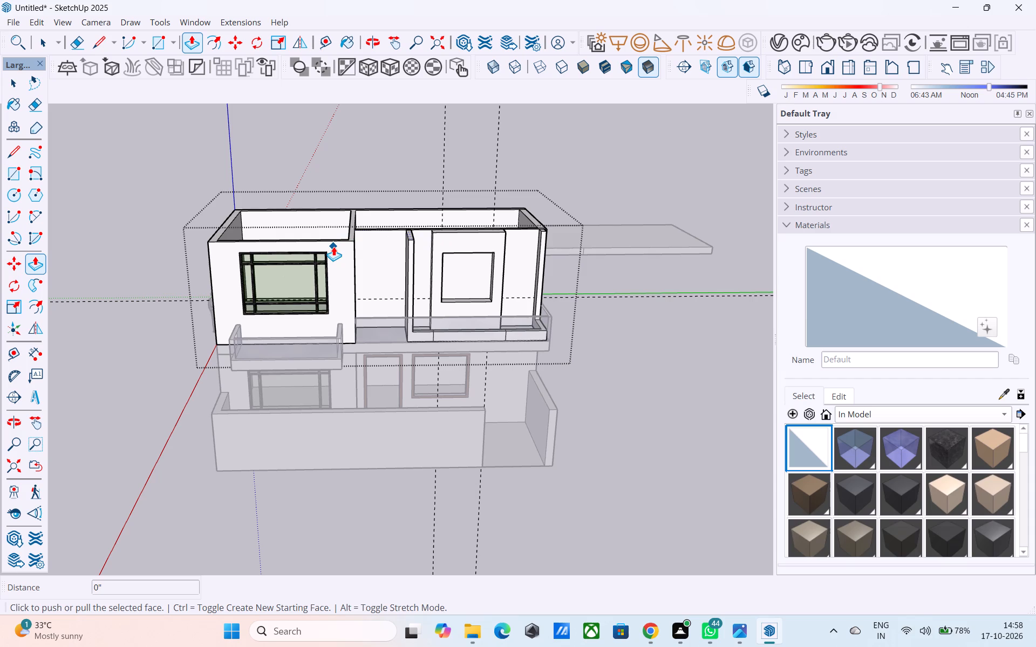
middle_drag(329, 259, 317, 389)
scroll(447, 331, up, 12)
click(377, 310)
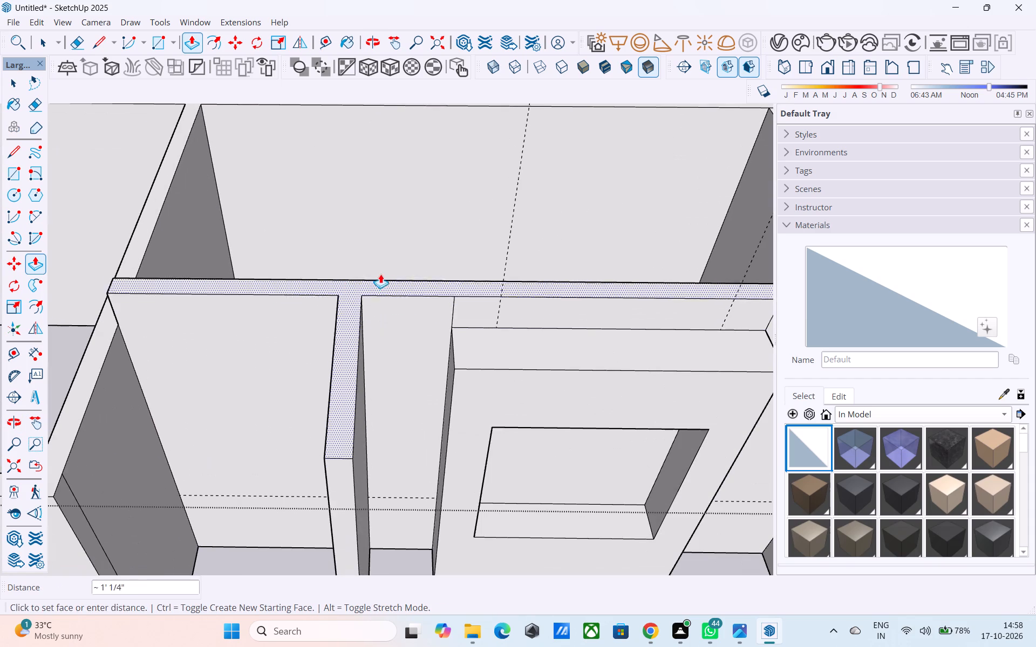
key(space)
Draw a 6" line across the balcony partition's top where it joins the back wall.
key(l)
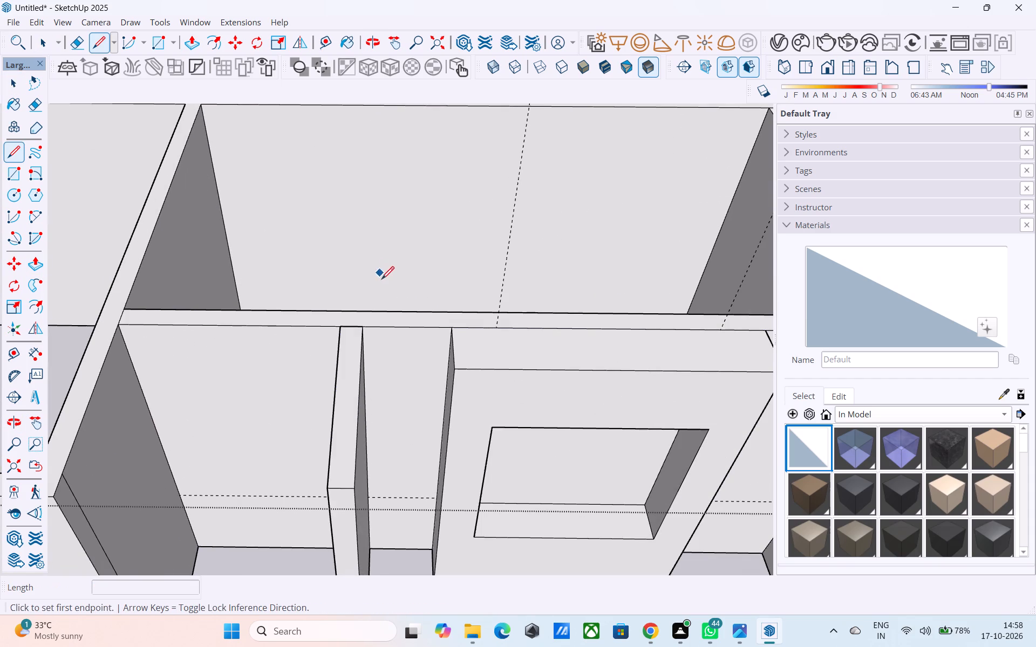
scroll(362, 320, up, 15)
click(366, 335)
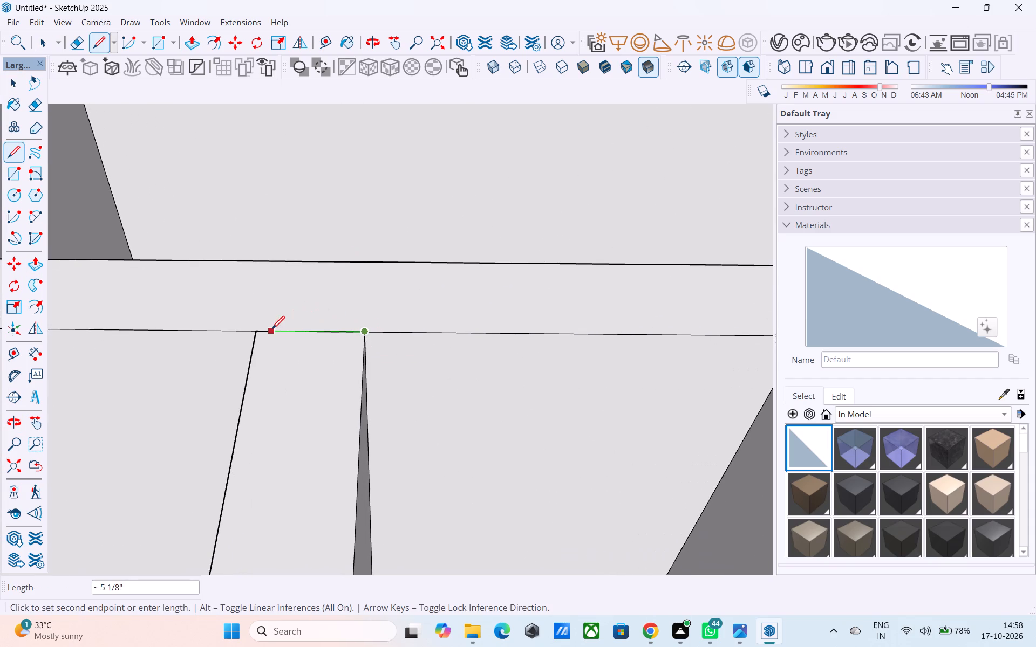
scroll(251, 333, up, 16)
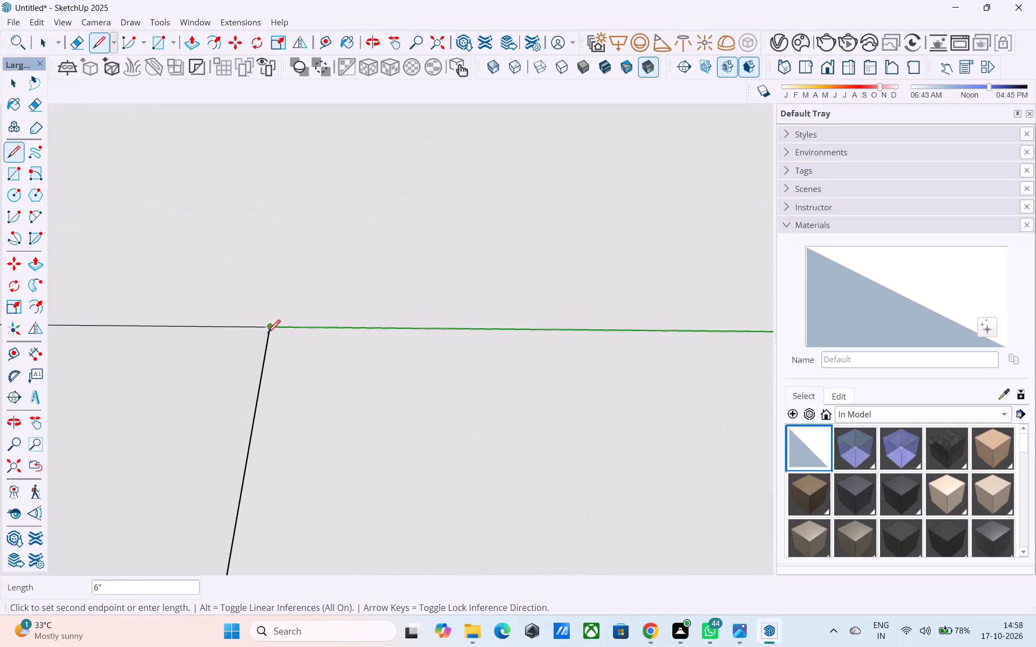
click(268, 334)
Pull the top face of the balcony's back wall up by 3.5'.
key(space)
click(285, 309)
scroll(286, 308, down, 20)
scroll(286, 308, down, 1)
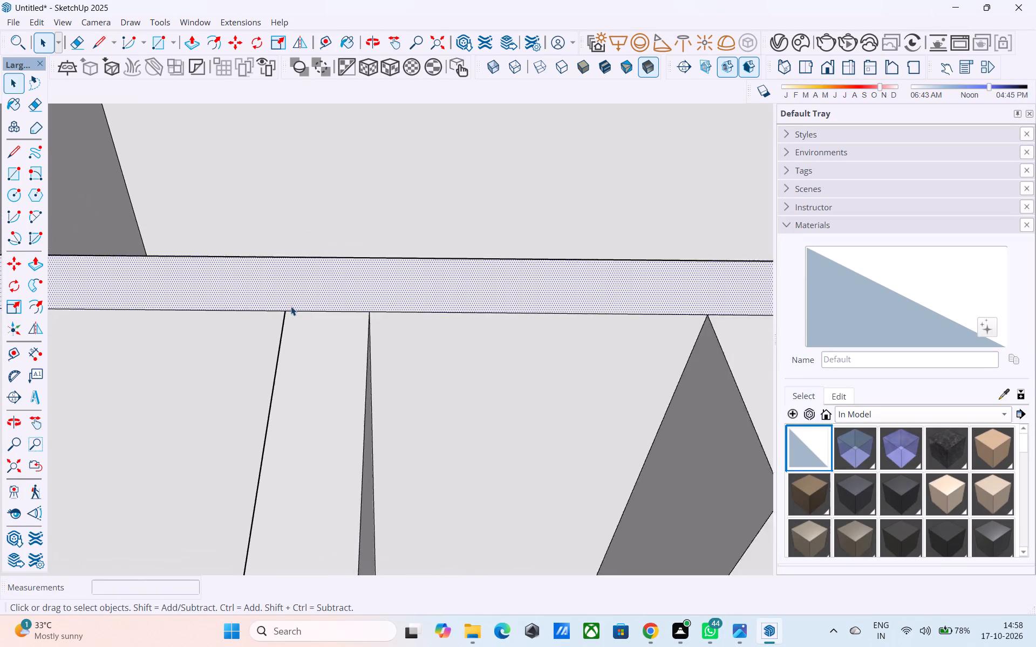
scroll(291, 306, down, 9)
key(p)
scroll(294, 302, down, 5)
click(294, 299)
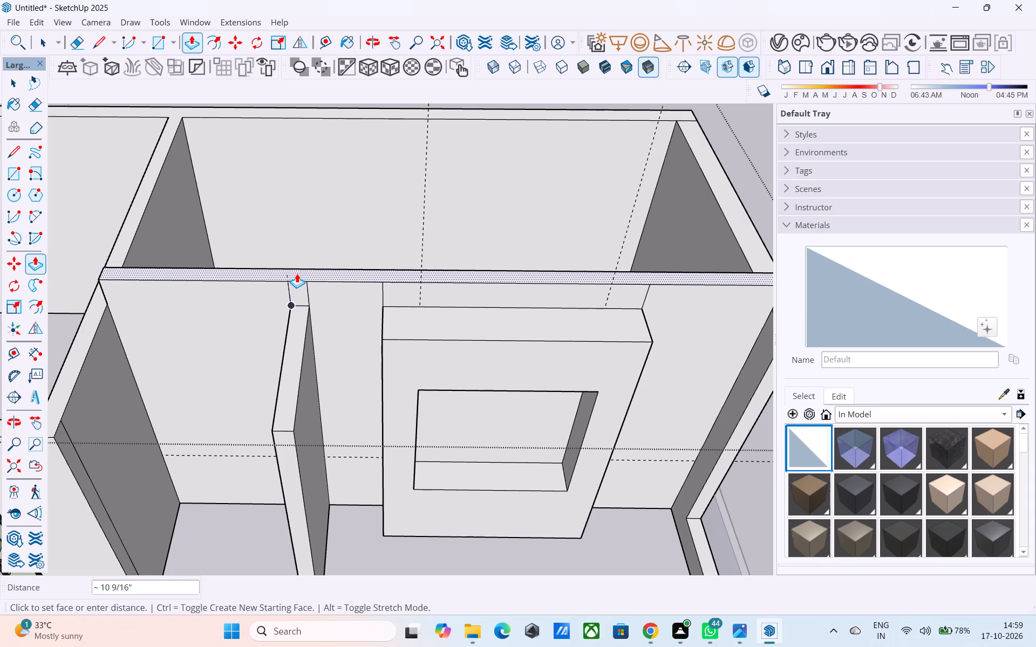
text(3.5')
key(Return)
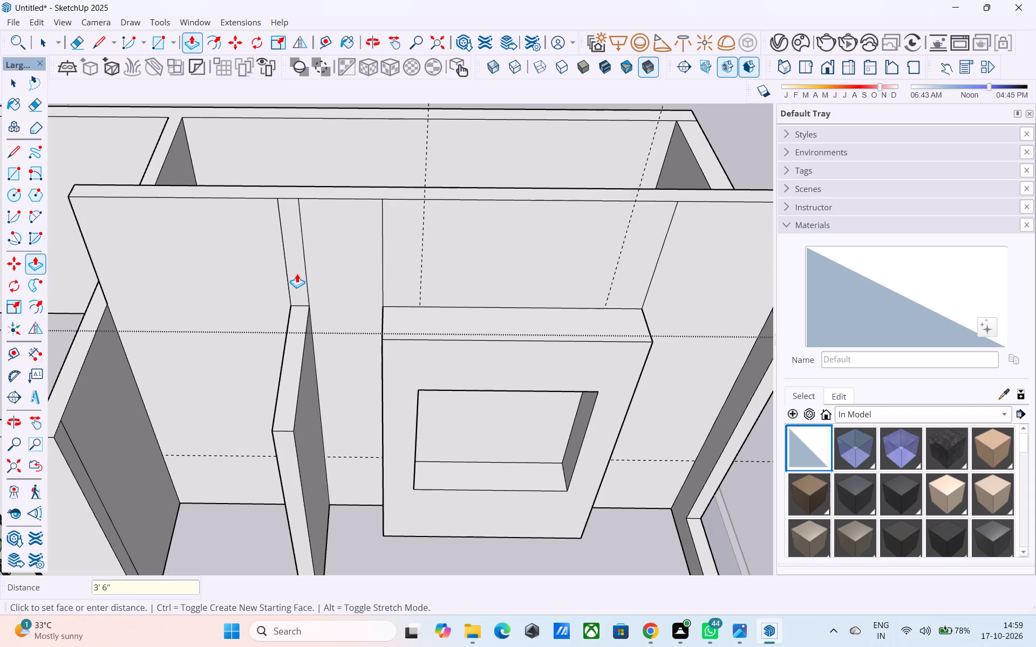
Pull the top of the projecting window surround up level with the top of the raised back wall.
scroll(297, 273, down, 7)
middle_drag(302, 337, 313, 296)
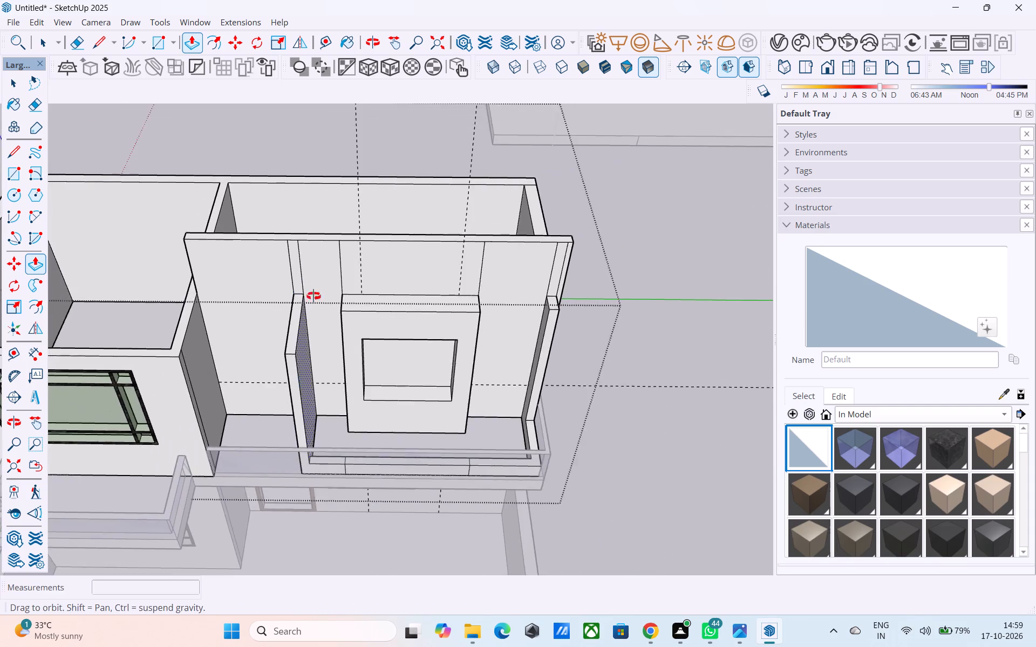
middle_drag(313, 296, 374, 210)
scroll(373, 214, down, 5)
middle_drag(356, 316, 287, 333)
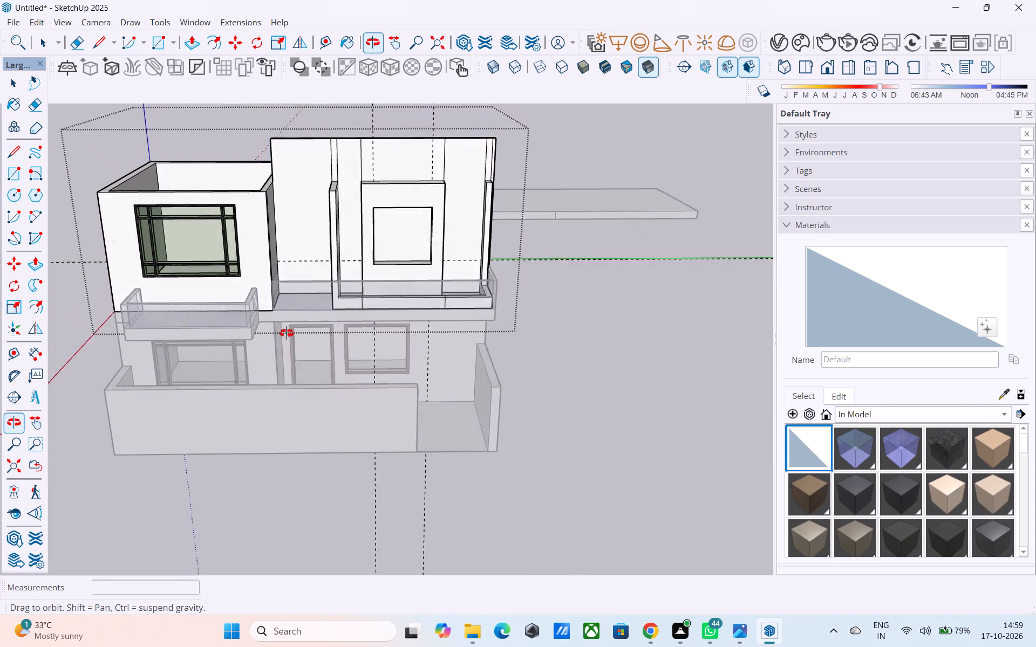
middle_drag(287, 333, 250, 430)
middle_drag(337, 339, 366, 386)
scroll(372, 334, up, 4)
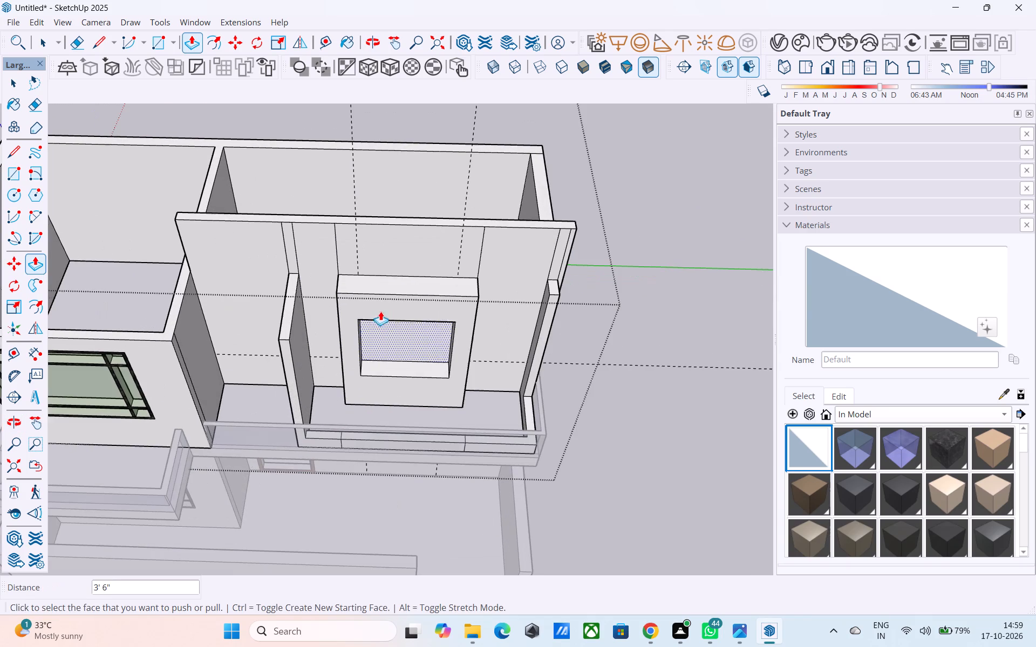
click(383, 281)
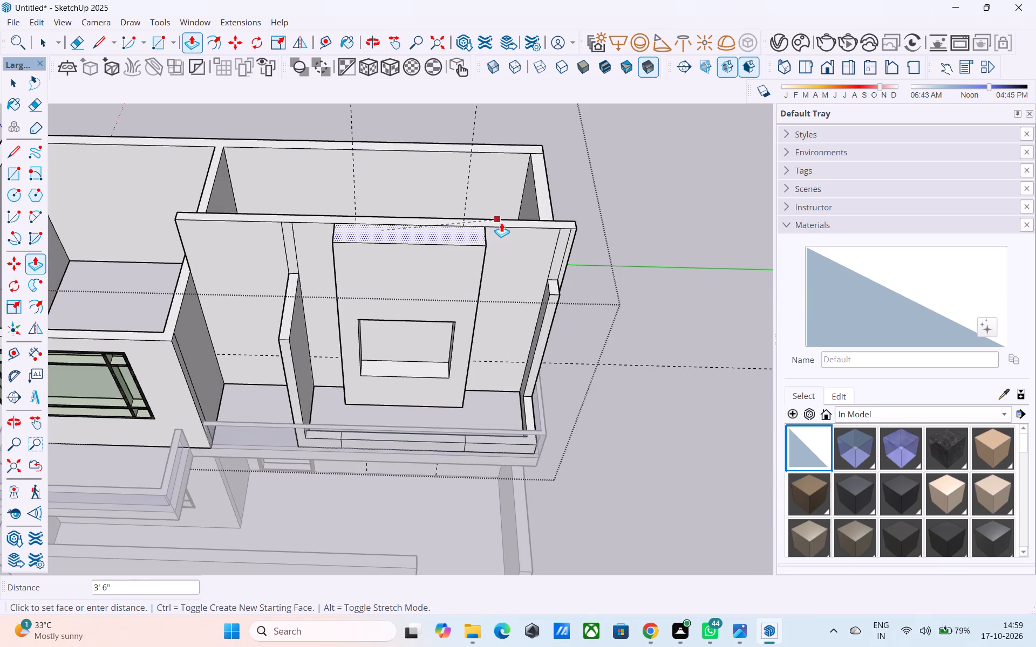
click(515, 229)
Raise the top of the projecting window surround a further 1' above the back wall.
middle_drag(492, 215, 349, 188)
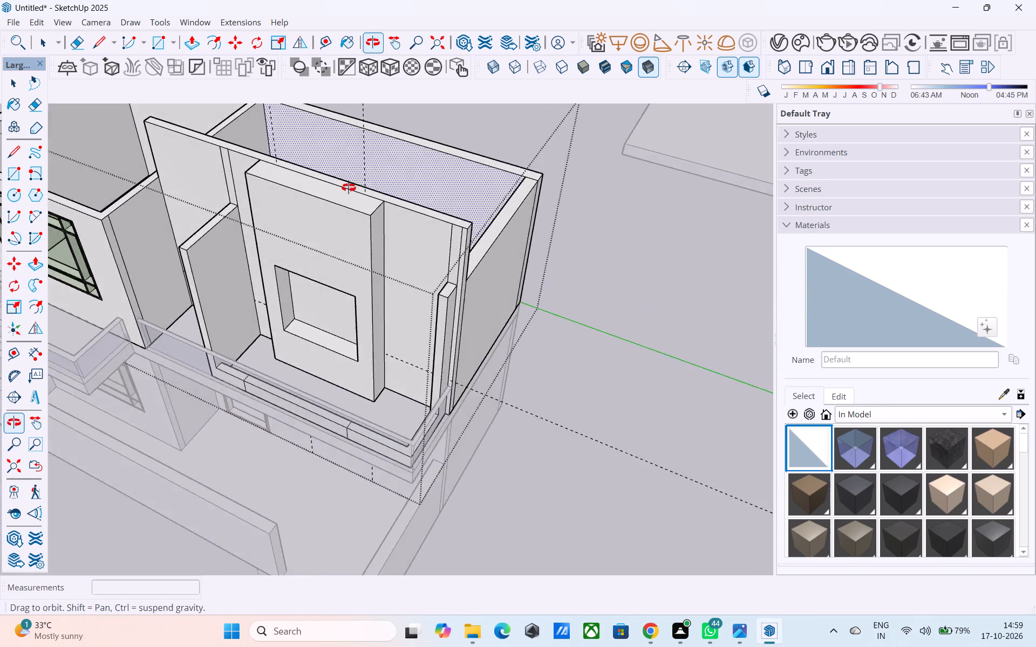
middle_drag(349, 188, 481, 154)
scroll(441, 212, down, 5)
scroll(294, 350, down, 3)
middle_drag(339, 339, 367, 260)
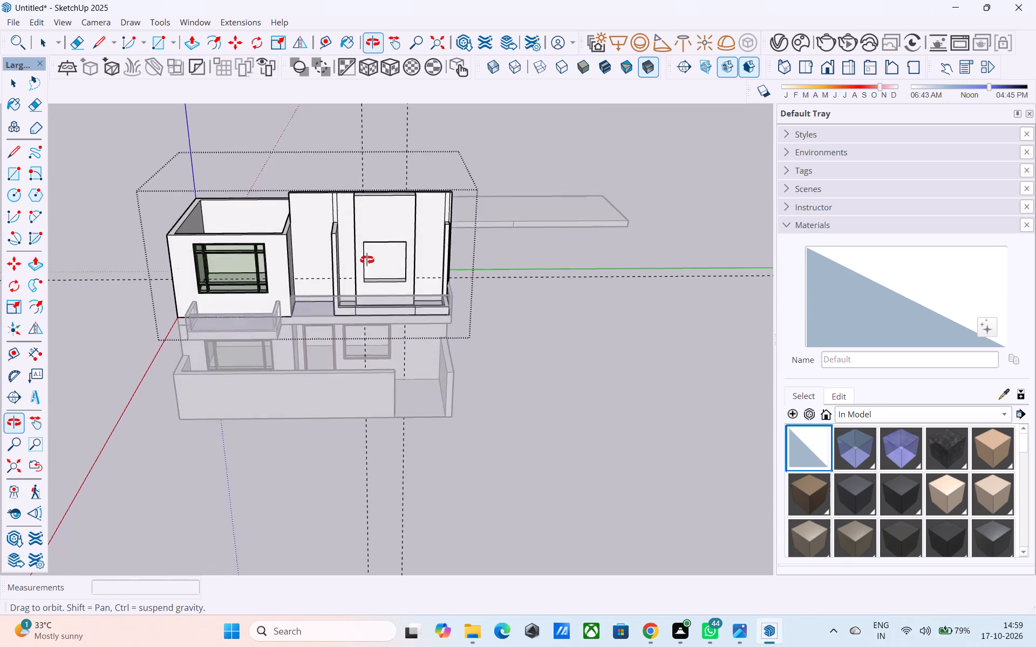
middle_drag(367, 260, 388, 191)
scroll(389, 194, up, 1)
middle_drag(390, 194, 192, 327)
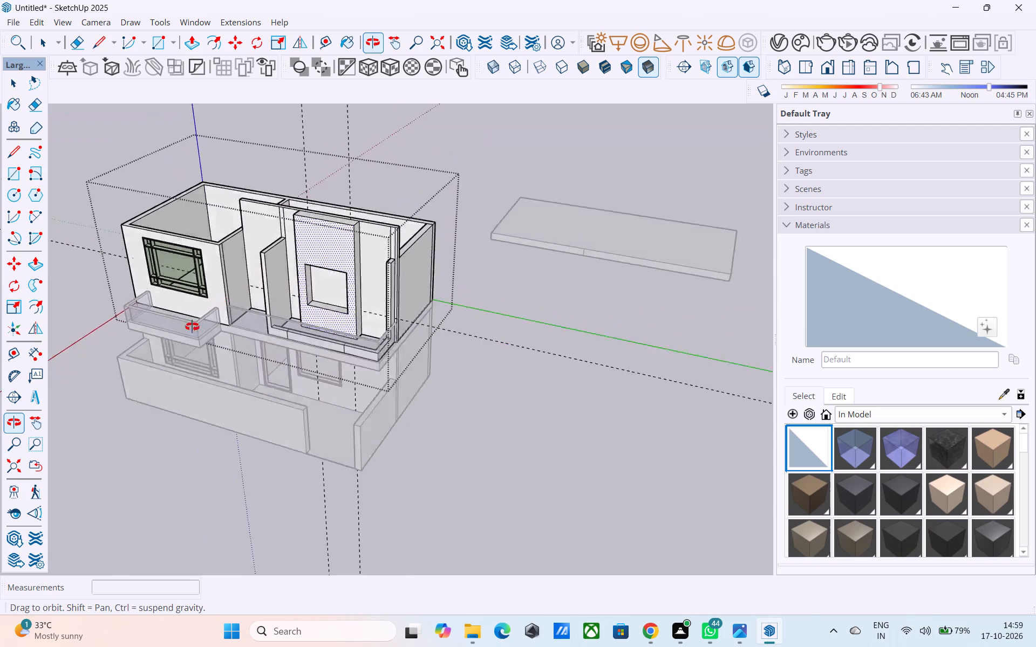
middle_drag(192, 327, 127, 371)
scroll(274, 242, up, 8)
click(276, 241)
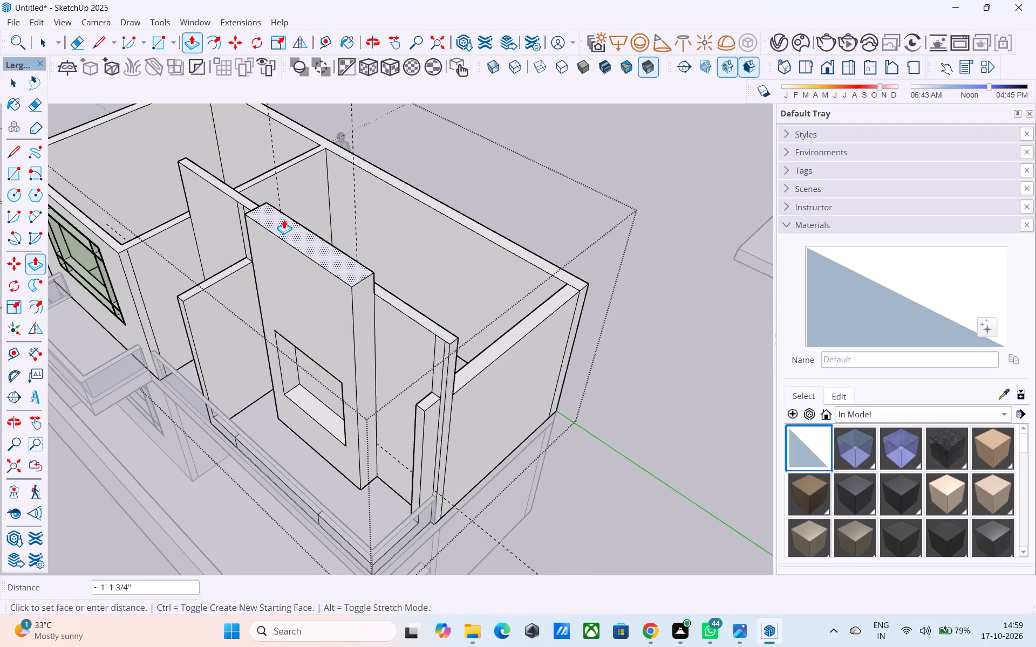
text(1')
key(Return)
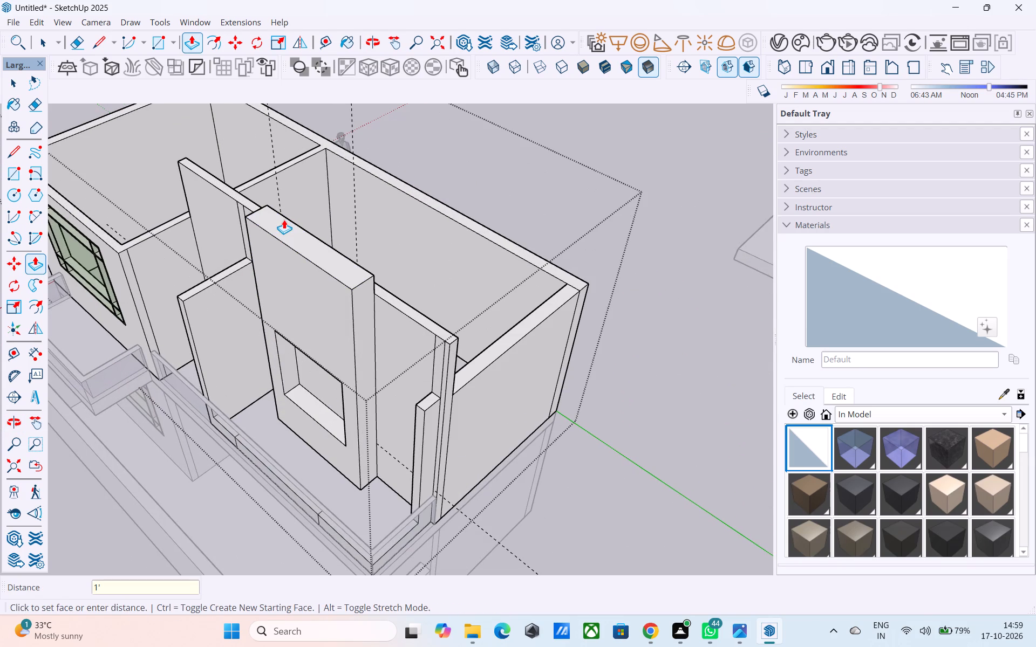
key(space)
Pull the balcony partition's top face up 3' 6" to the level of the raised back wall.
scroll(283, 219, down, 7)
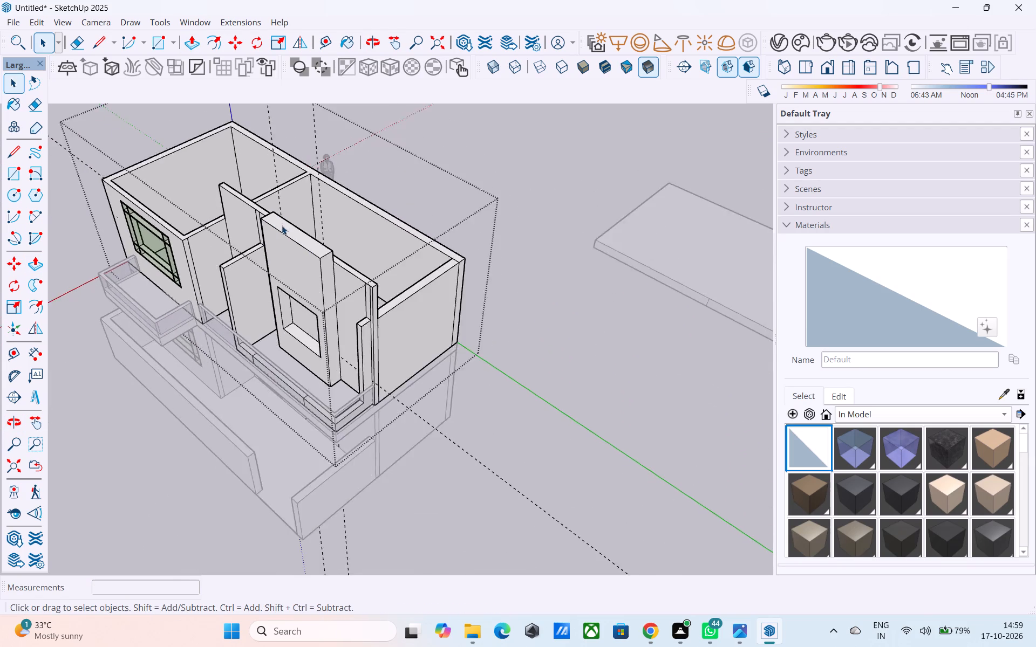
middle_drag(287, 239, 555, 111)
scroll(406, 192, down, 7)
scroll(271, 199, up, 8)
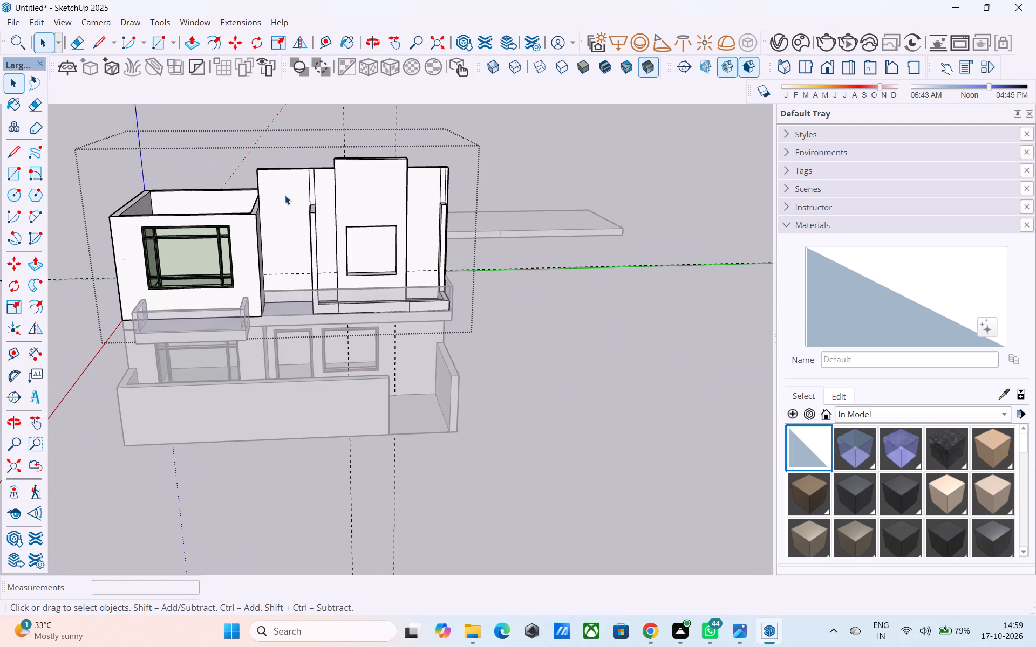
scroll(70, 233, down, 2)
middle_drag(126, 229, 286, 205)
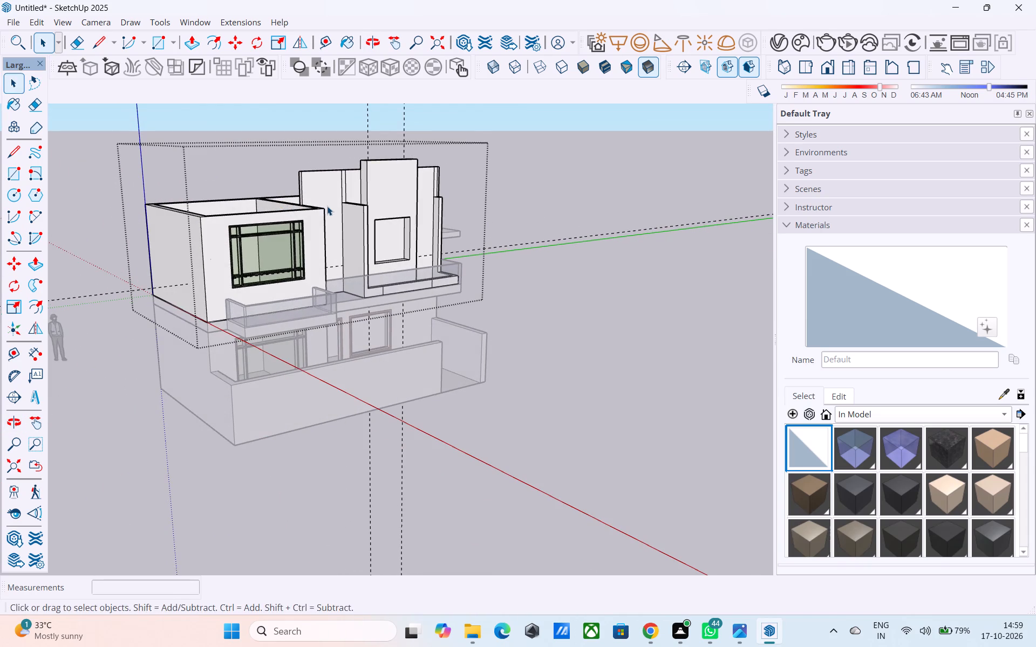
middle_drag(327, 208, 309, 336)
scroll(385, 277, up, 8)
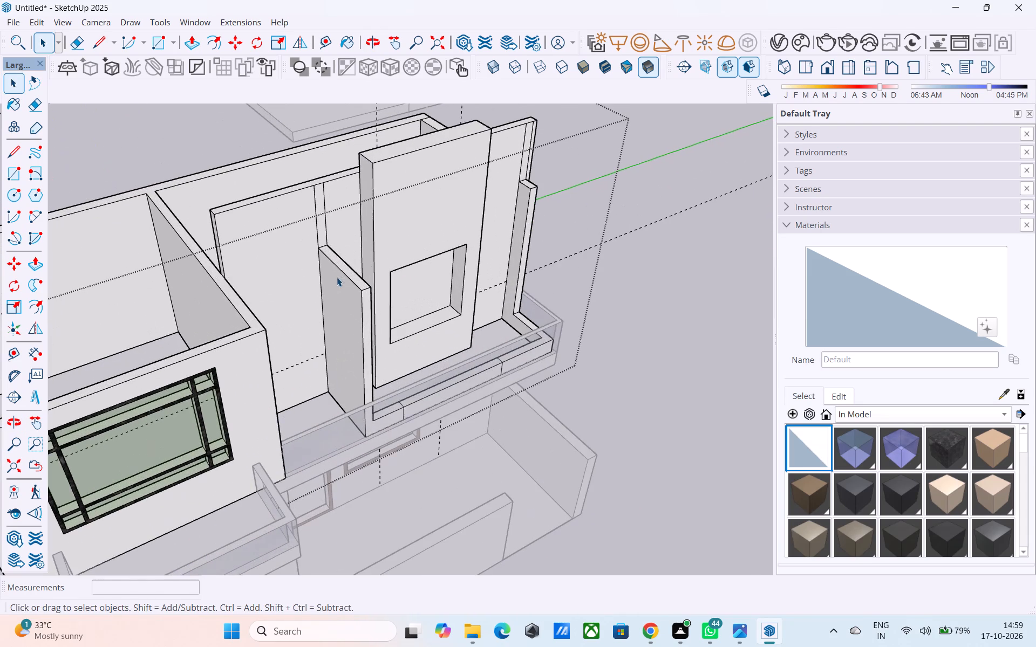
click(339, 265)
scroll(339, 265, up, 5)
click(339, 266)
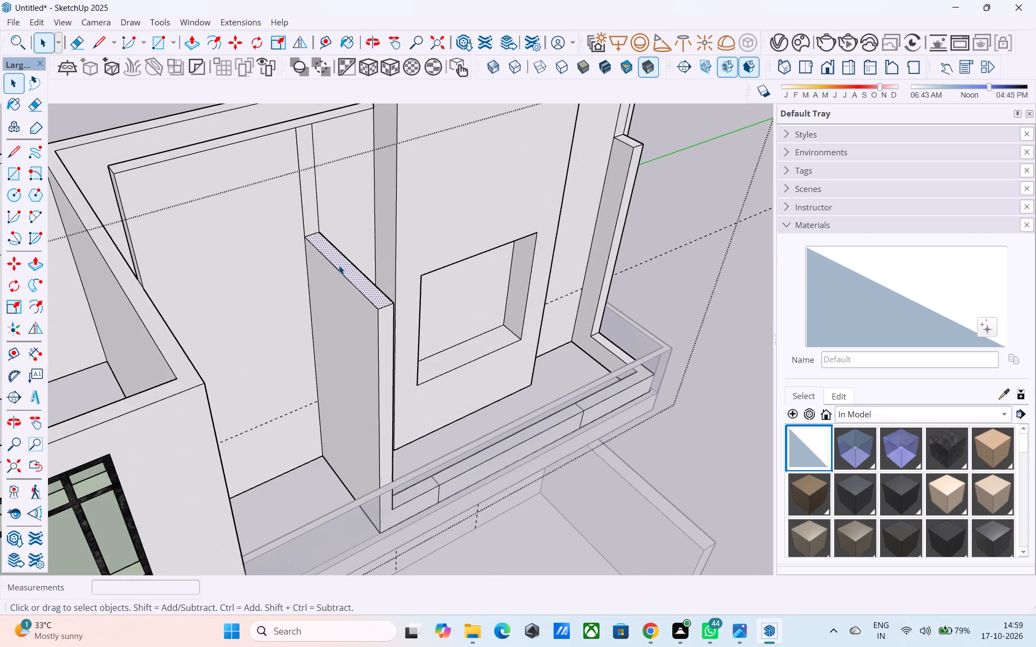
key(p)
click(339, 265)
scroll(331, 260, down, 5)
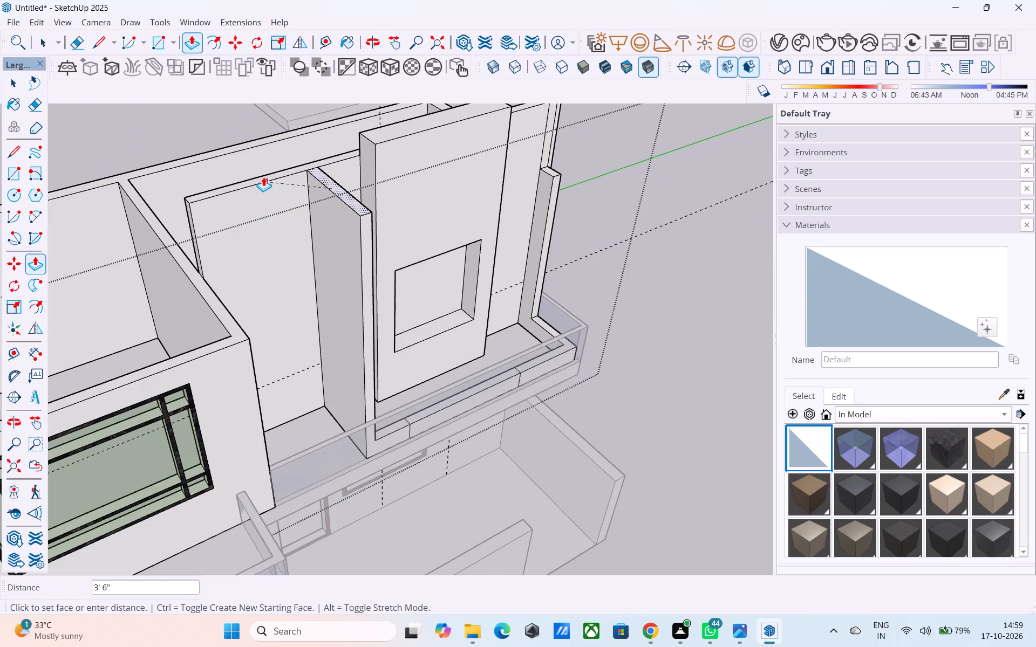
click(271, 183)
scroll(272, 185, down, 6)
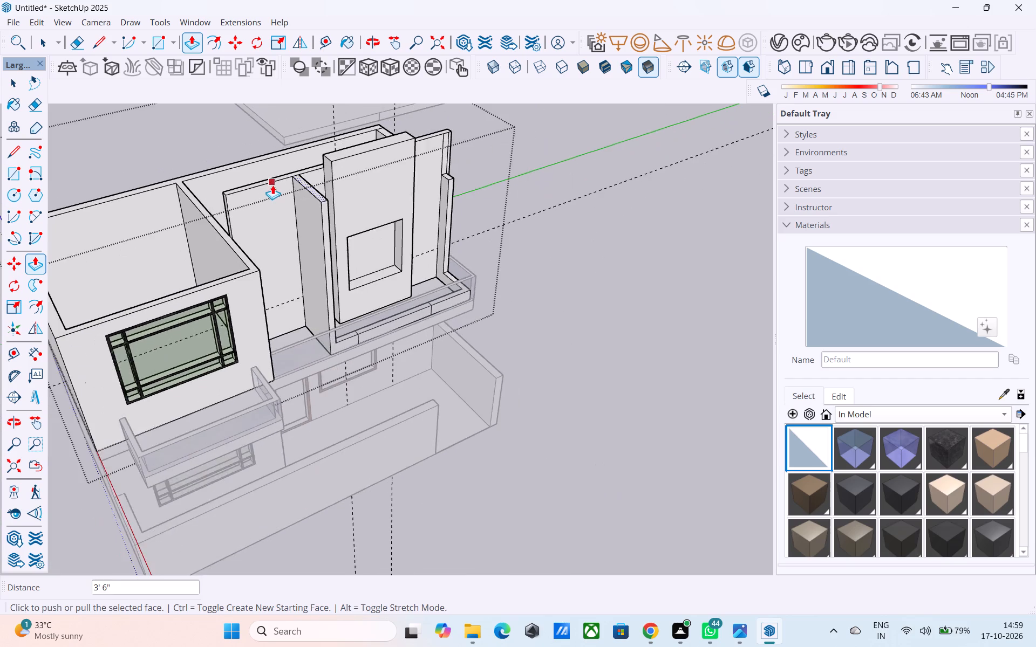
Draw a 13' 3" by 15' 3" rectangle over the wall tops of the open upper-floor room with the green-glazed window.
middle_drag(272, 185, 252, 98)
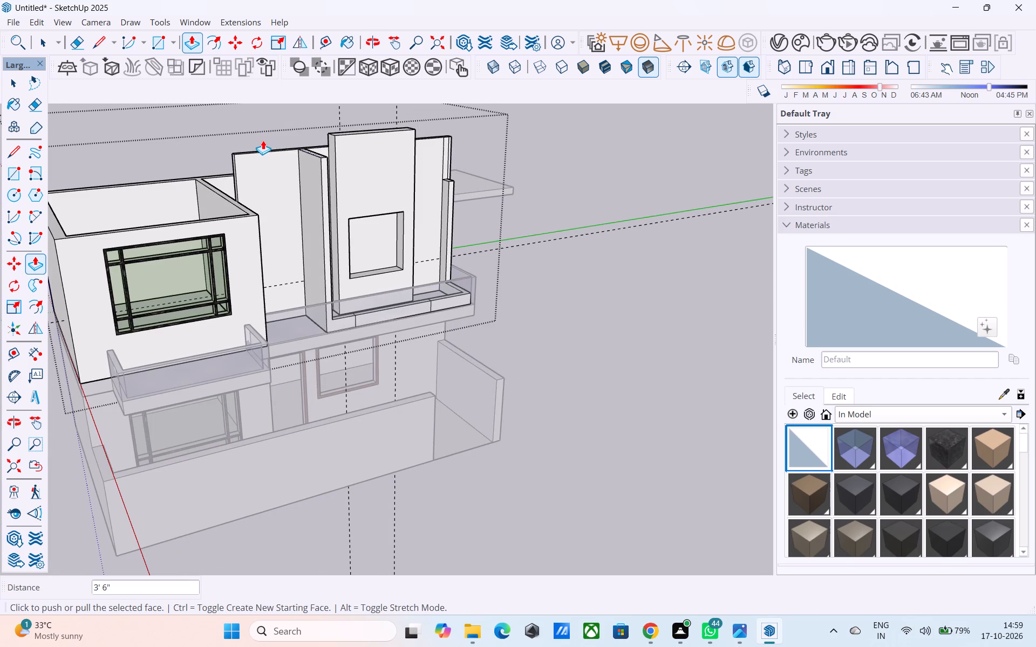
scroll(263, 140, down, 4)
middle_drag(232, 174, 331, 199)
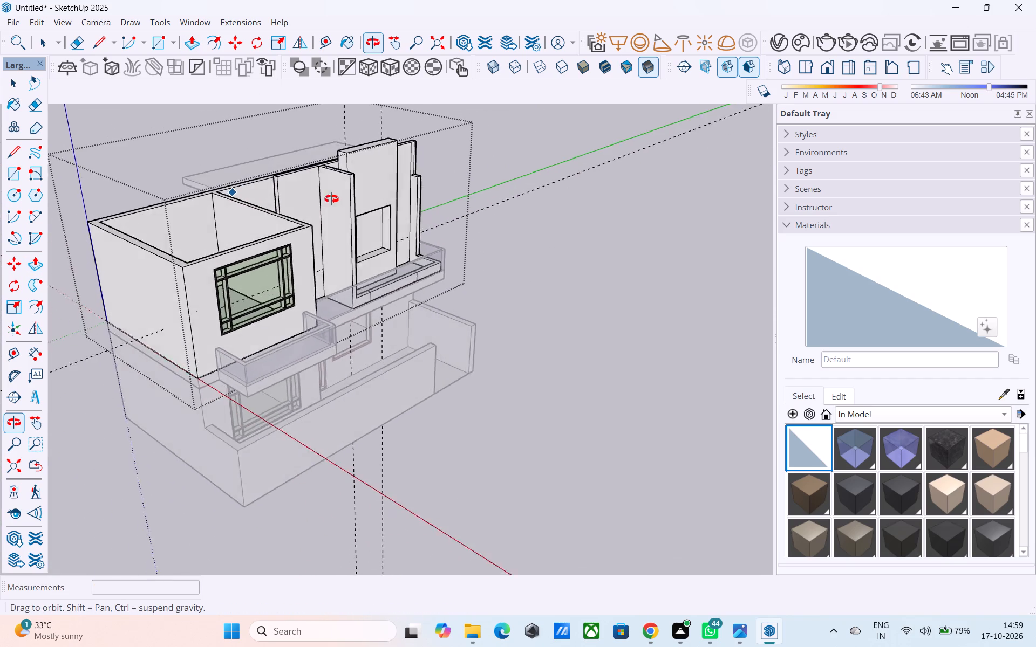
middle_drag(331, 199, 414, 223)
middle_drag(386, 249, 512, 259)
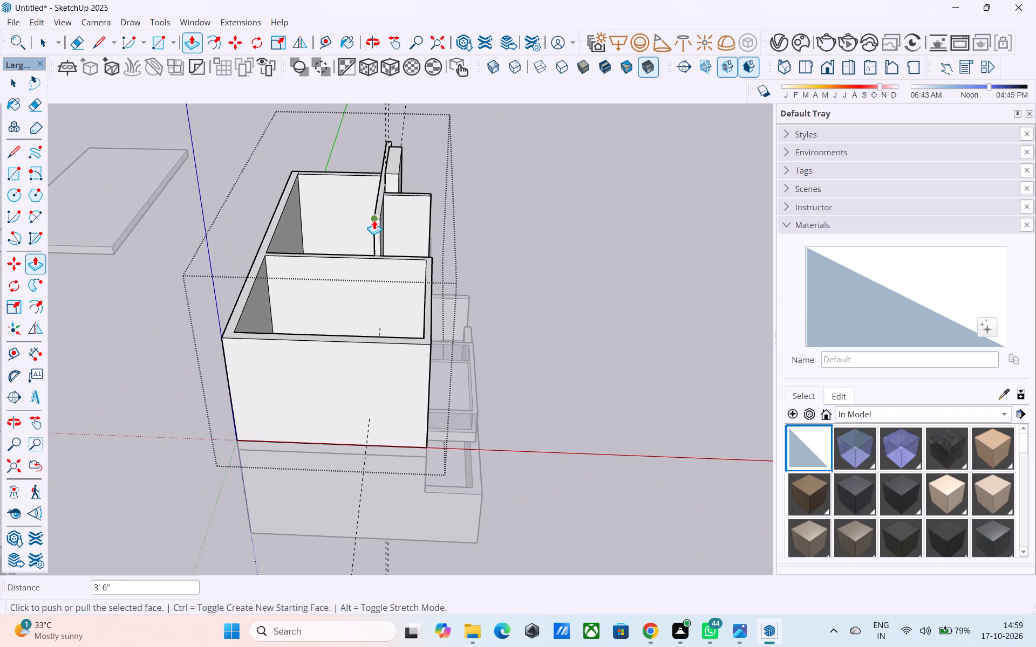
scroll(374, 220, down, 5)
key(space)
click(459, 192)
scroll(448, 189, down, 1)
middle_drag(447, 189, 427, 203)
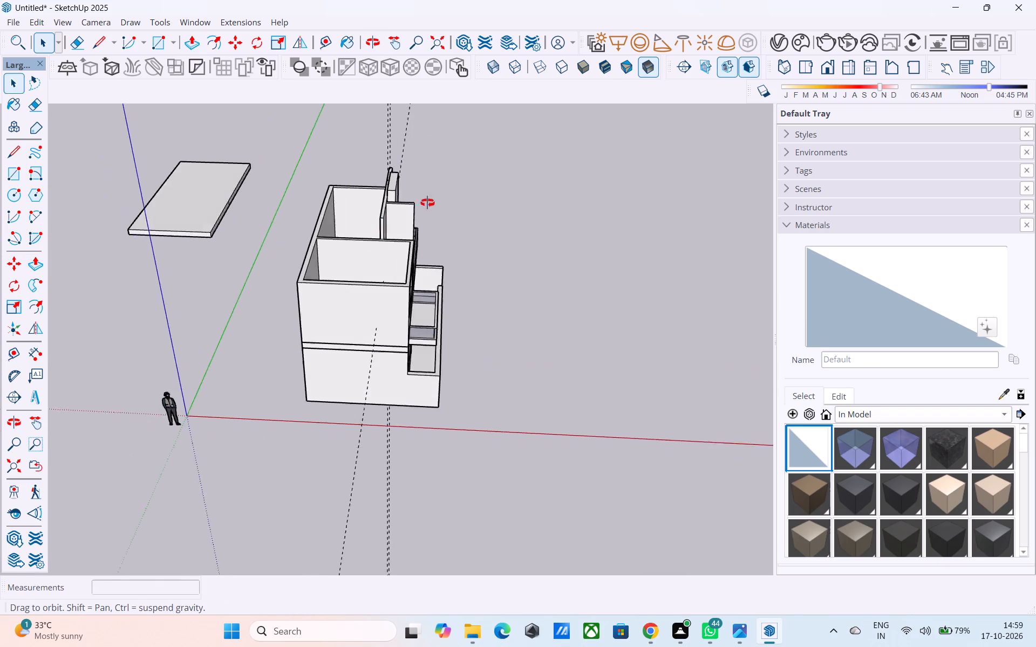
middle_drag(427, 203, 276, 297)
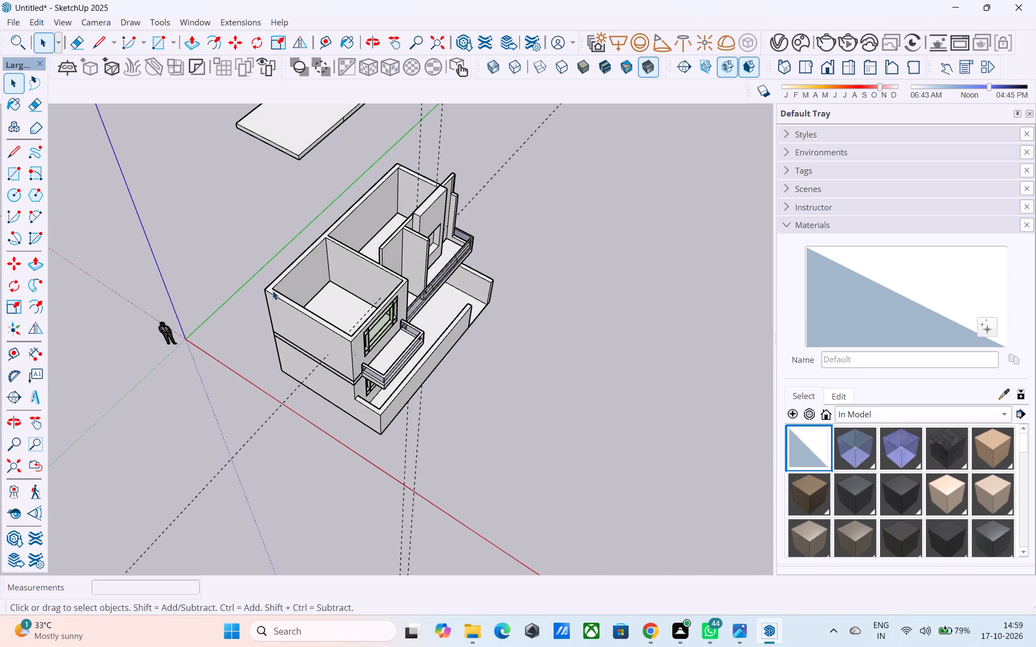
middle_drag(329, 290, 327, 284)
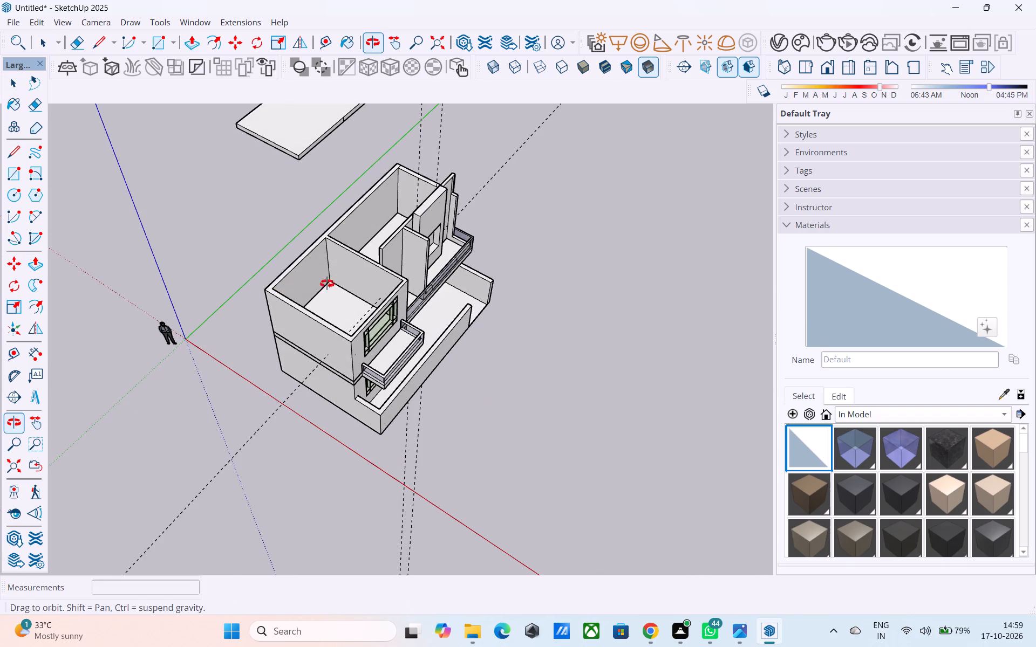
middle_drag(327, 284, 325, 267)
middle_drag(406, 265, 544, 273)
scroll(374, 263, up, 13)
scroll(379, 264, down, 4)
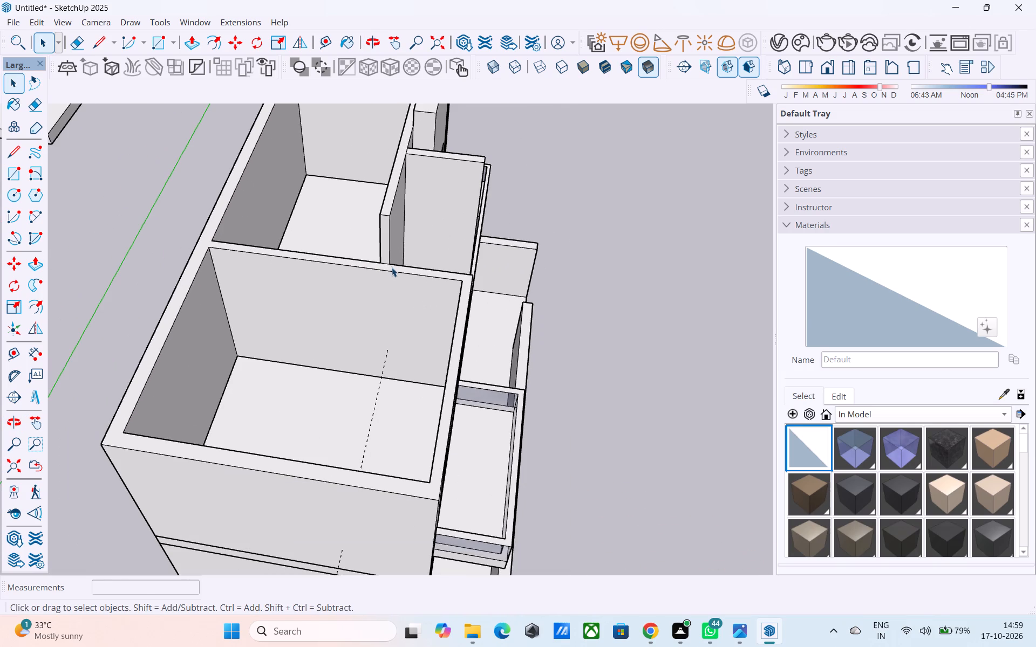
key(r)
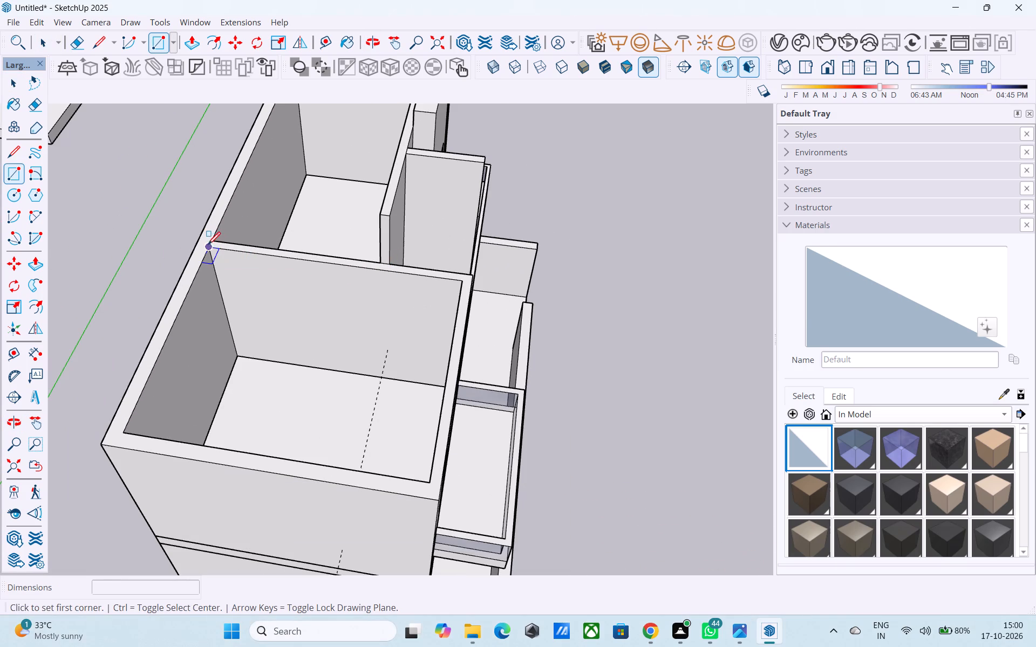
click(105, 438)
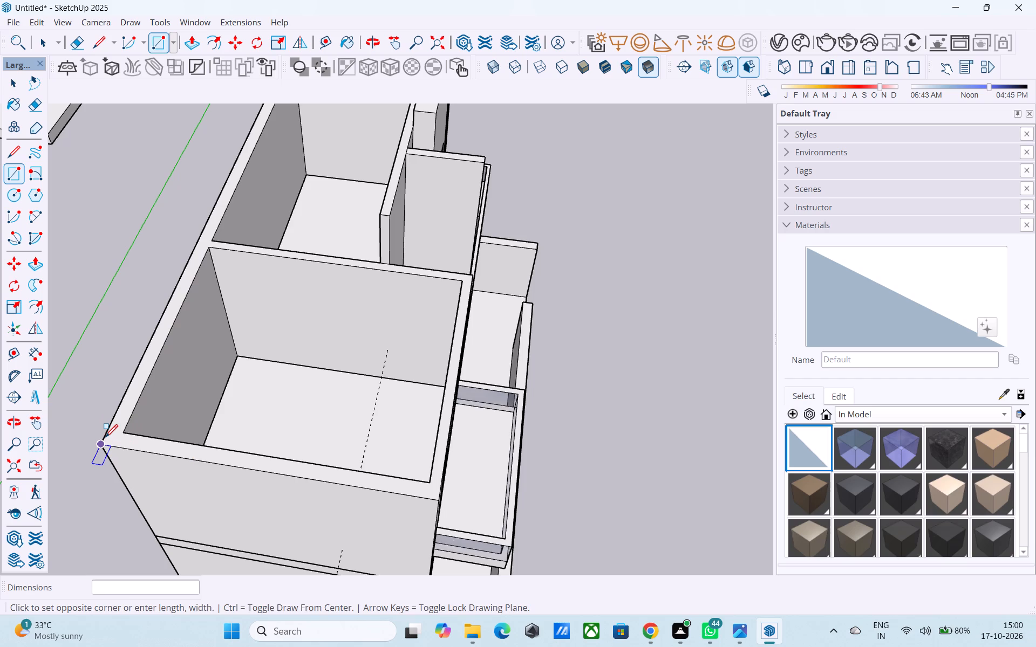
click(472, 278)
Pull the new rectangle up 6" to form the room's roof slab.
key(space)
click(396, 288)
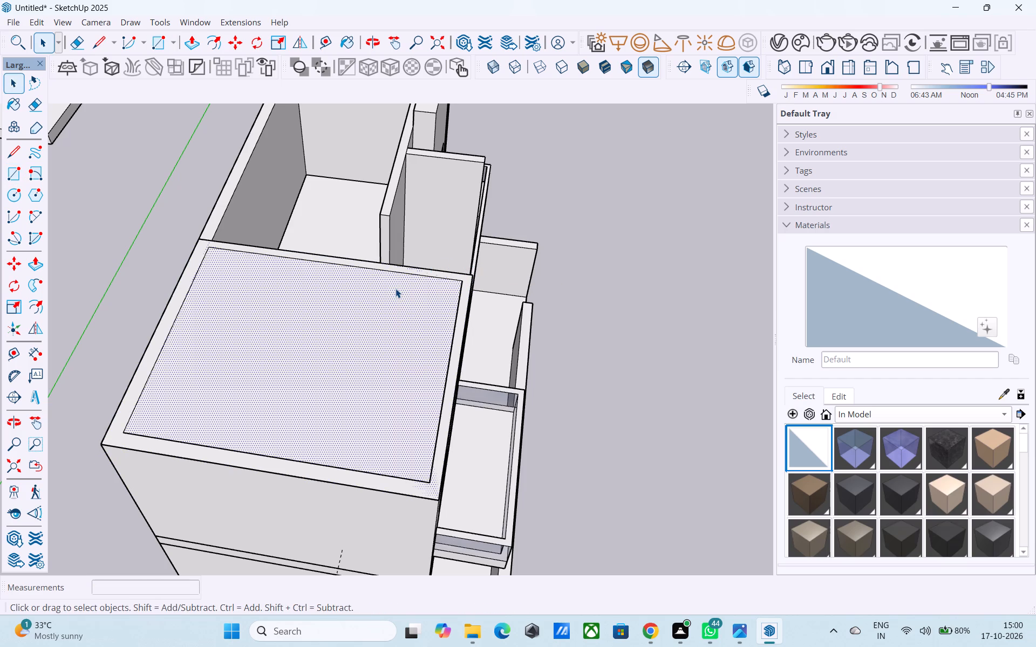
key(p)
click(395, 288)
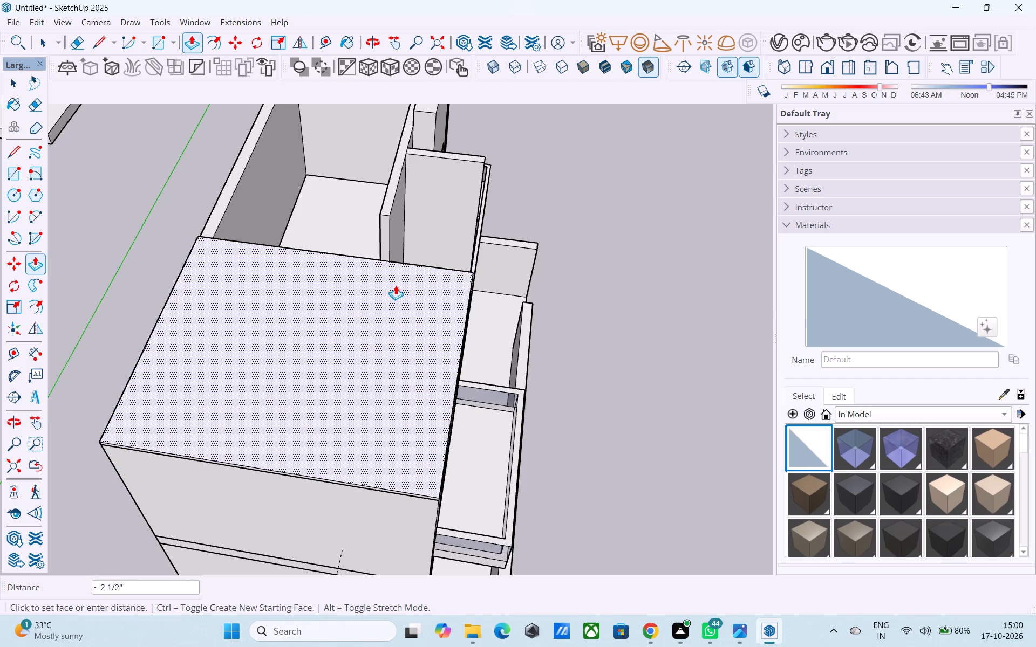
text(6")
key(Return)
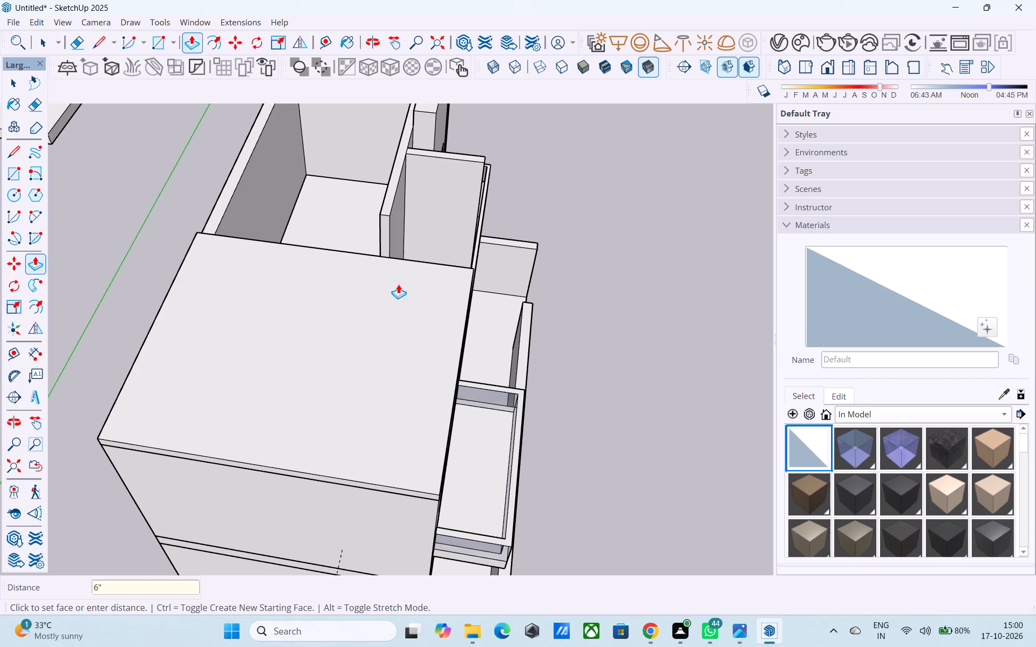
key(space)
key(space)
Inside the upper-storey group, draw a line across the raised back wall's end face where it meets the roof slab's edge.
middle_drag(396, 284, 23, 235)
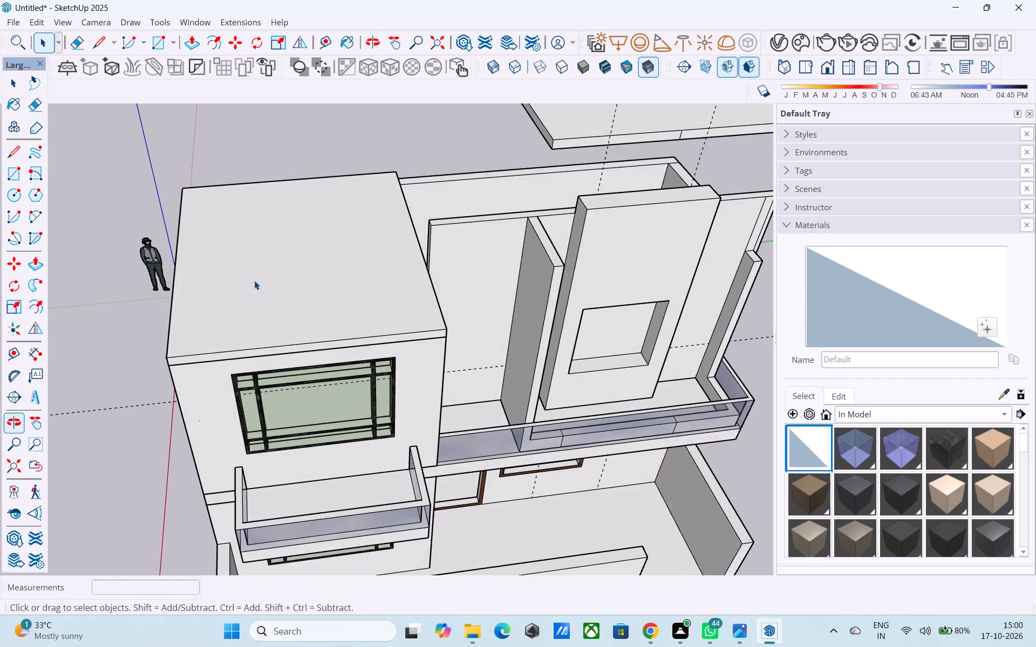
middle_drag(382, 287, 251, 236)
click(402, 240)
middle_drag(402, 240, 571, 285)
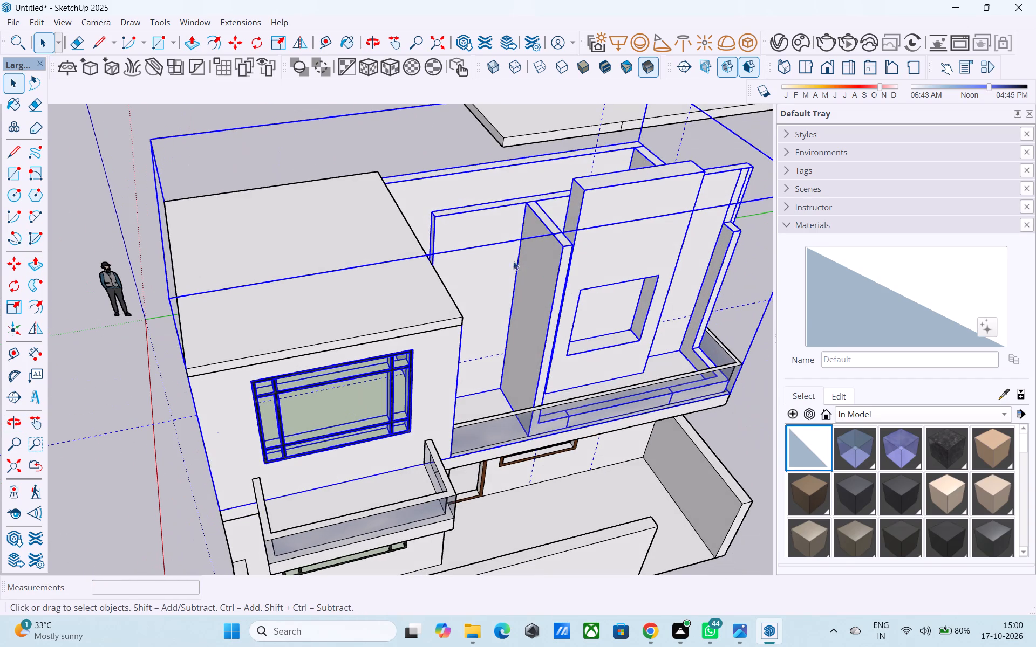
scroll(468, 254, up, 4)
double_click(469, 254)
middle_drag(469, 257, 714, 288)
scroll(464, 300, up, 2)
key(l)
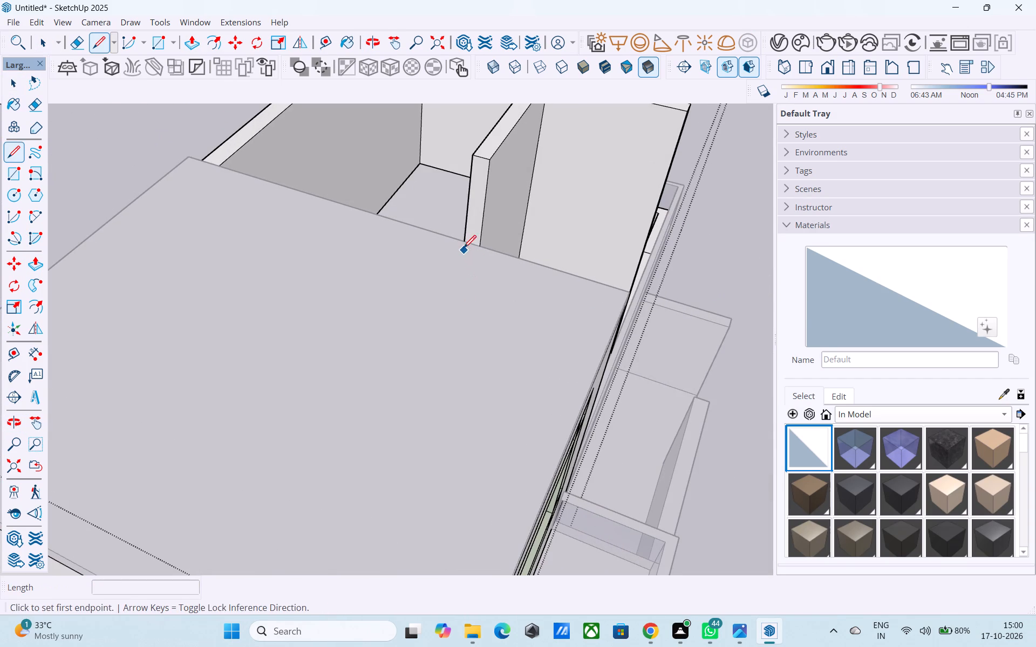
click(462, 243)
click(480, 251)
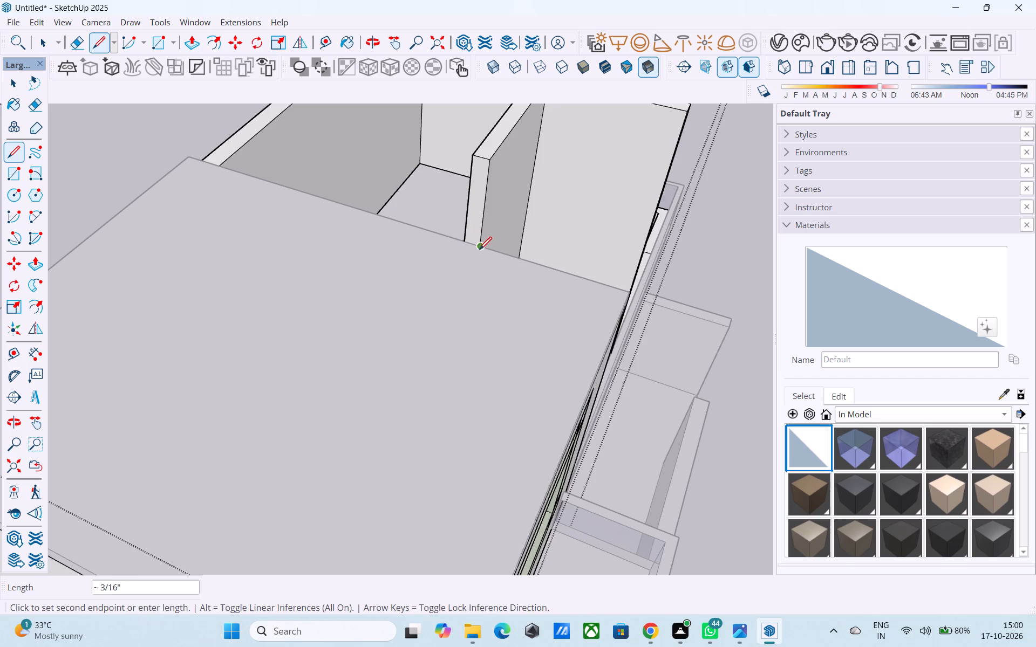
Extend the raised back wall's end face 13' 3" over the roof slab to the room's outer side wall.
key(space)
click(476, 212)
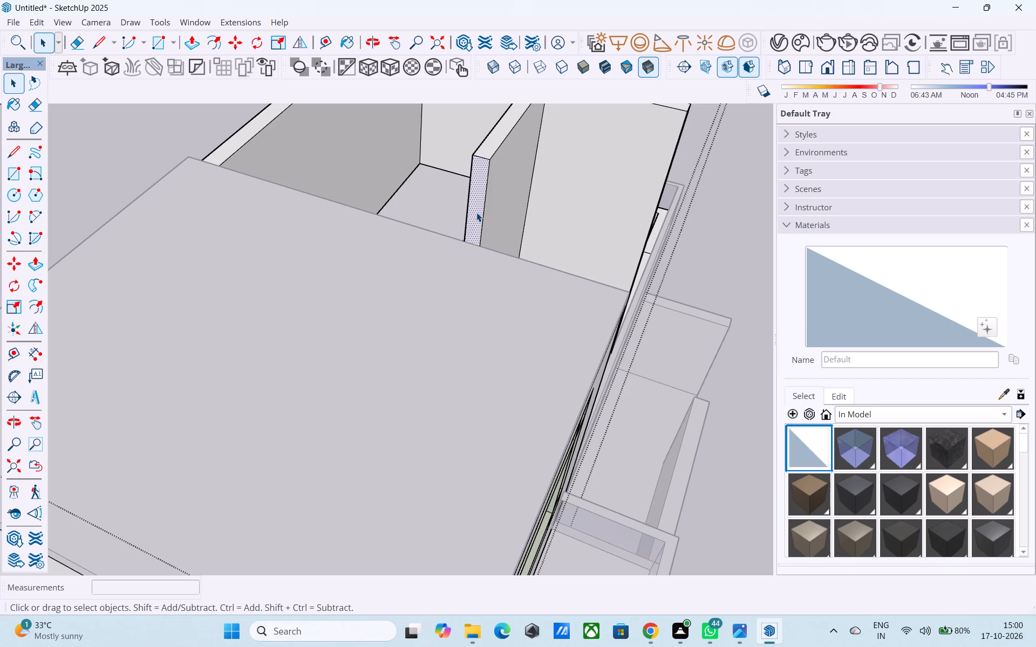
key(p)
click(476, 212)
scroll(456, 236, down, 12)
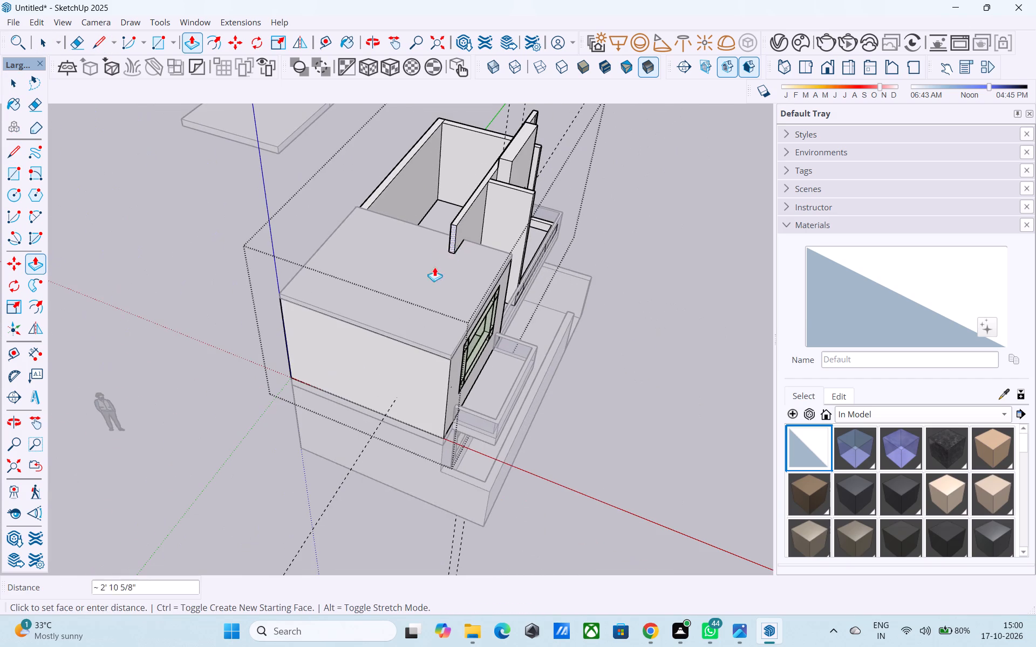
click(406, 339)
Examine the extended wall above the roof slab from the front, the side and above.
middle_drag(399, 334, 289, 305)
scroll(312, 311, up, 8)
middle_drag(414, 321, 189, 241)
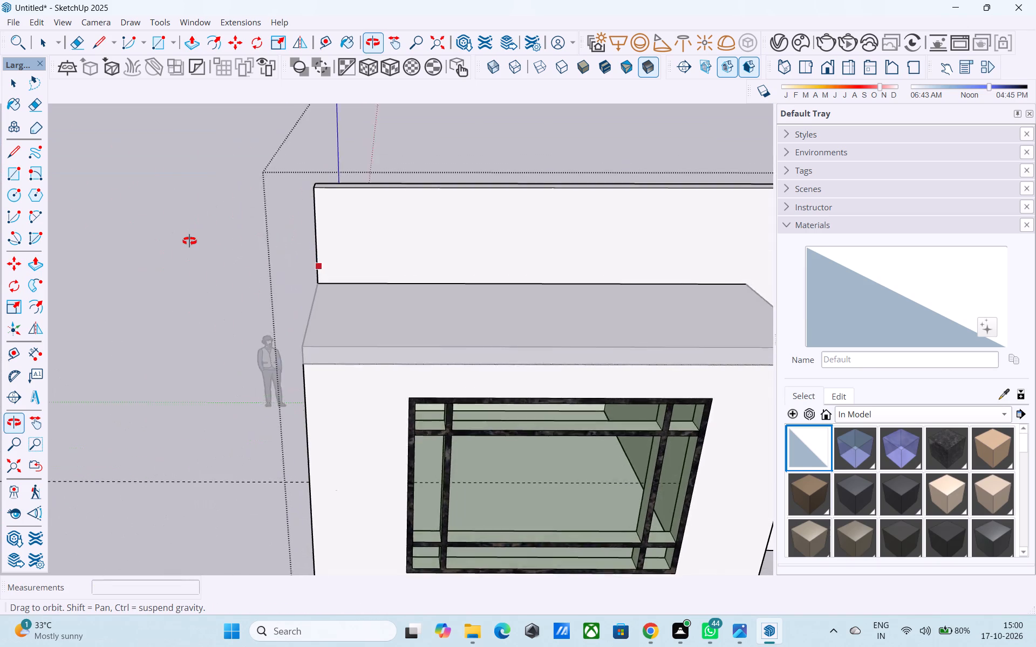
middle_drag(189, 241, 185, 227)
scroll(188, 229, down, 6)
middle_drag(218, 258, 263, 197)
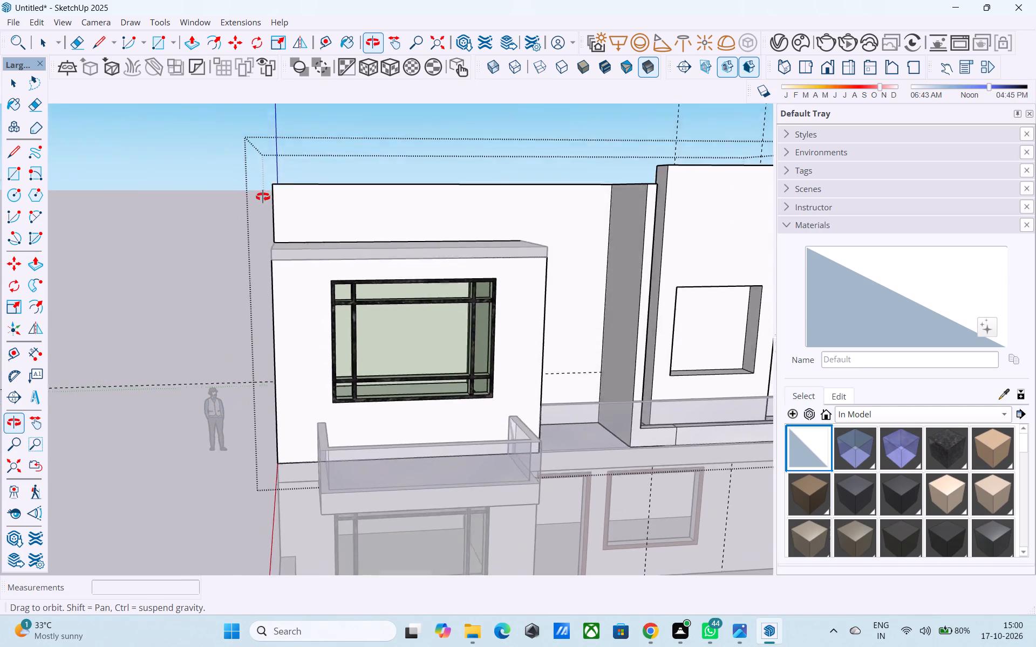
middle_drag(263, 197, 278, 187)
middle_drag(454, 251, 536, 233)
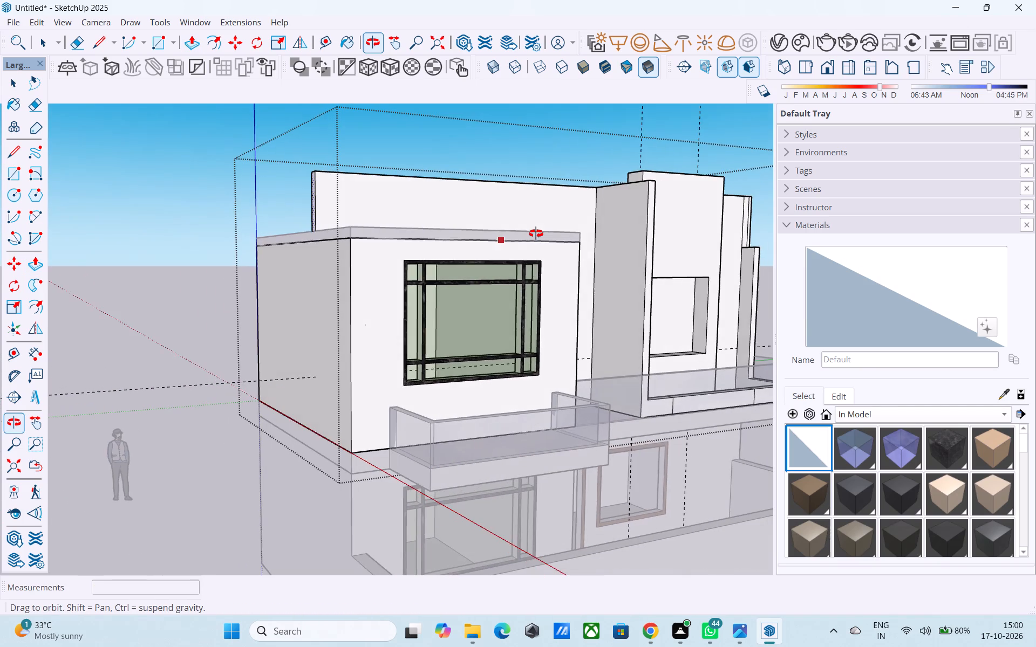
middle_drag(536, 233, 536, 212)
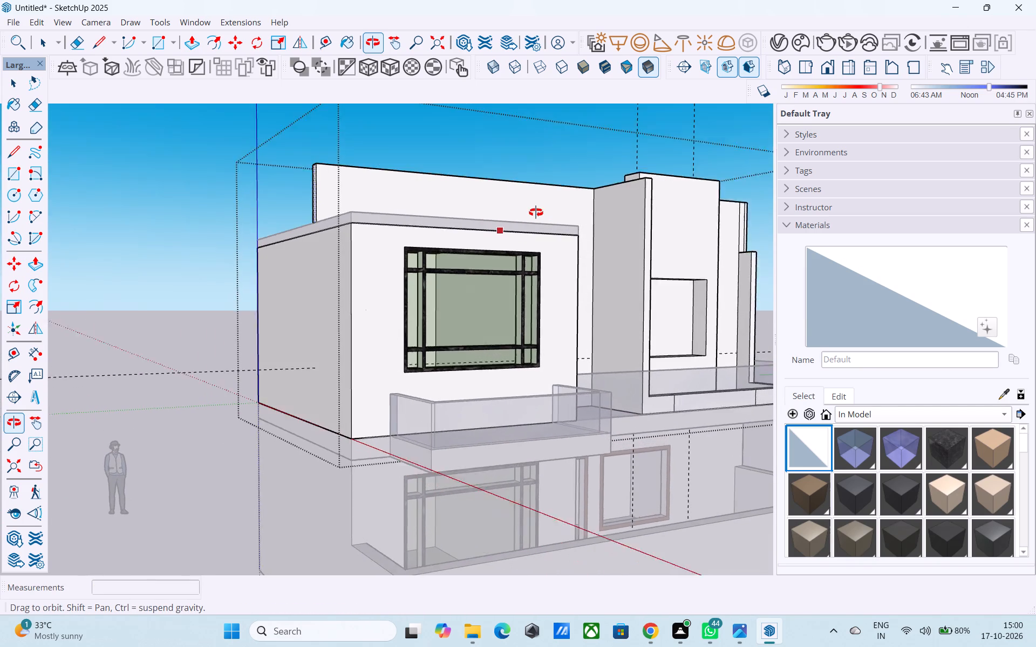
middle_drag(536, 212, 475, 268)
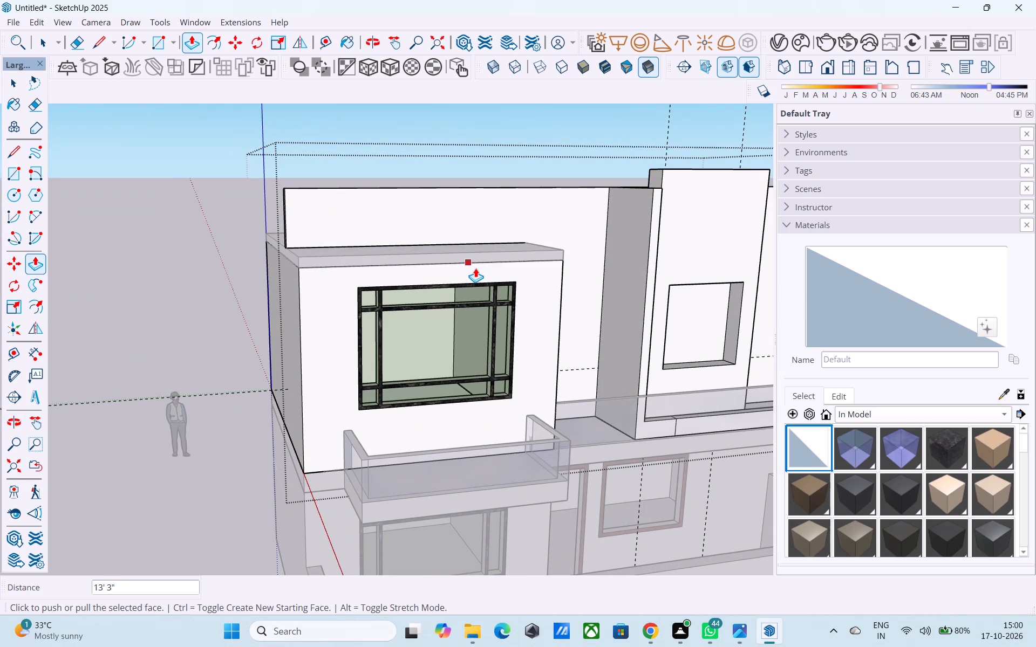
middle_drag(475, 268, 487, 288)
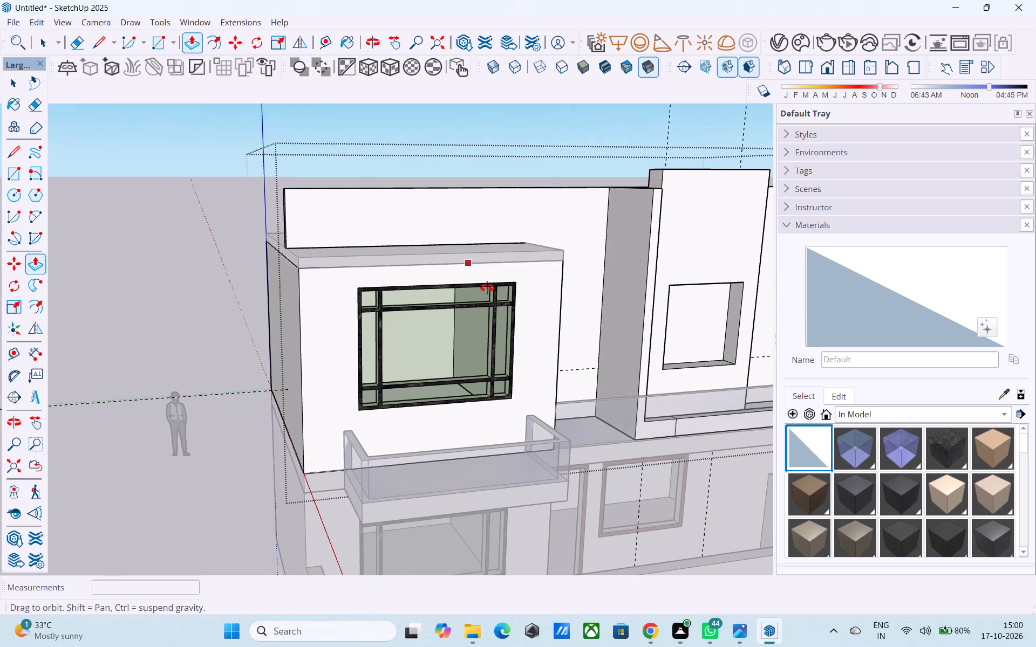
middle_drag(487, 288, 573, 422)
middle_drag(520, 385, 500, 371)
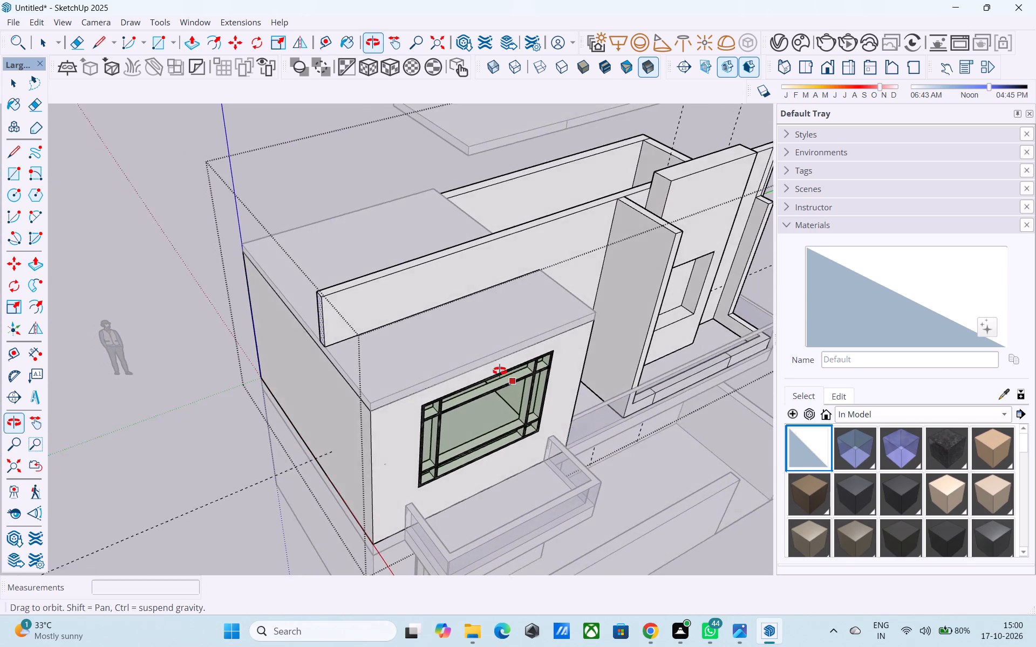
middle_drag(500, 371, 497, 367)
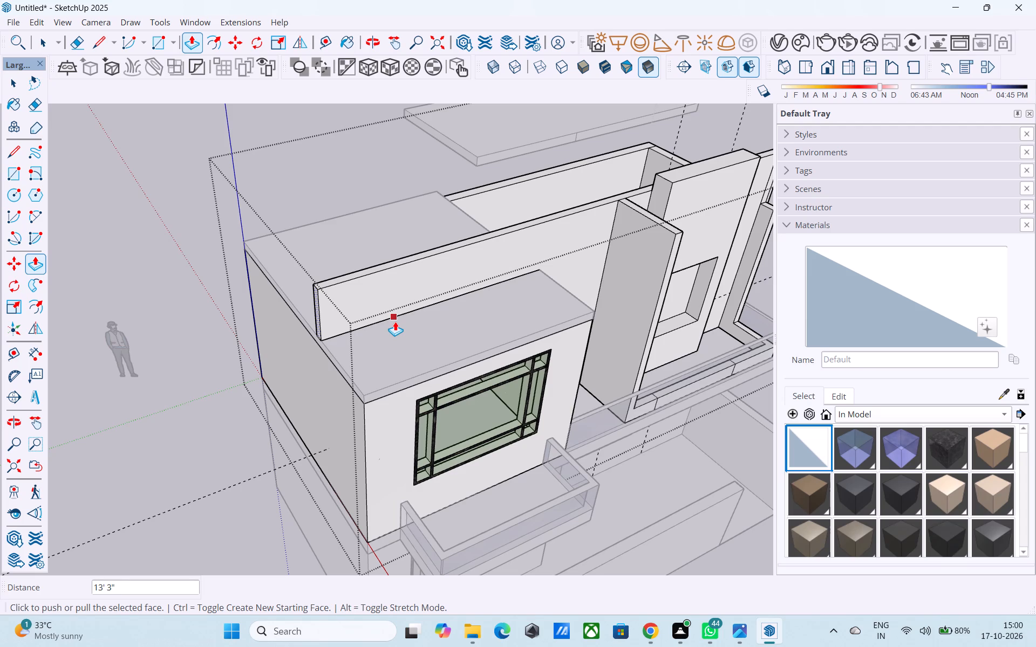
middle_drag(392, 320, 407, 314)
scroll(408, 313, down, 4)
Leave the upper-storey group and push the roof slab's front edge back 4' 6" flush with the raised wall's front face.
key(space)
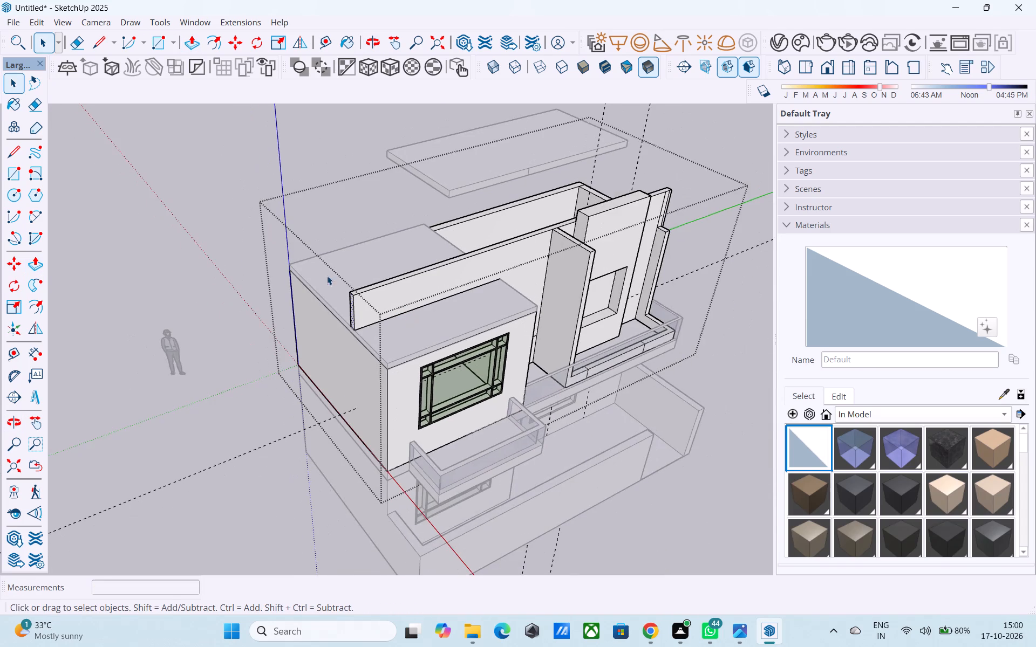
click(234, 210)
scroll(390, 299, up, 2)
scroll(434, 293, up, 5)
middle_drag(448, 343, 430, 256)
scroll(399, 354, up, 5)
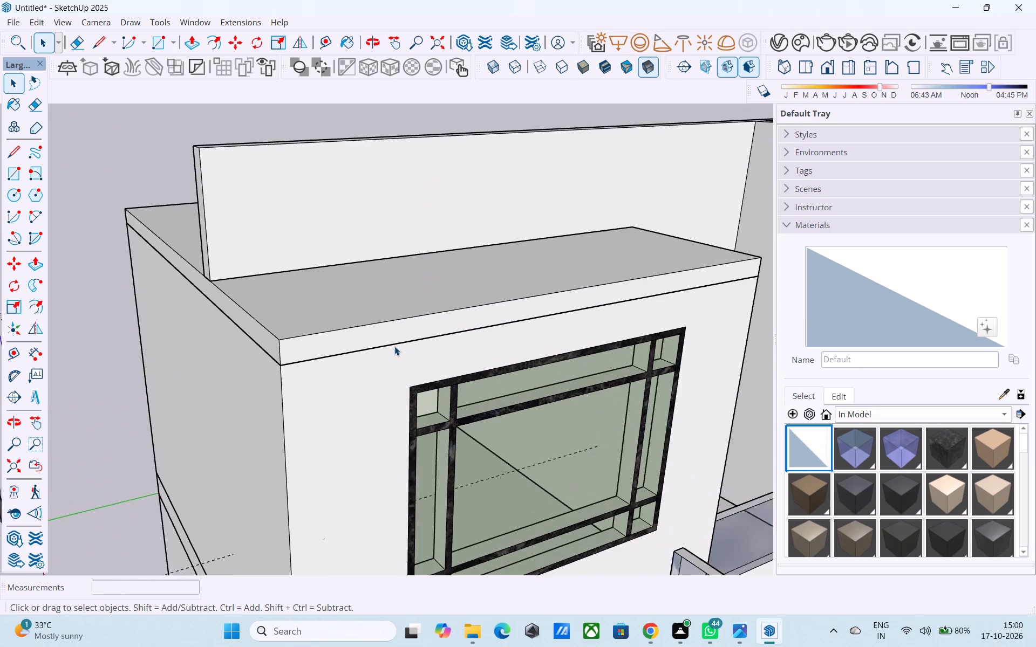
click(384, 333)
key(p)
click(384, 332)
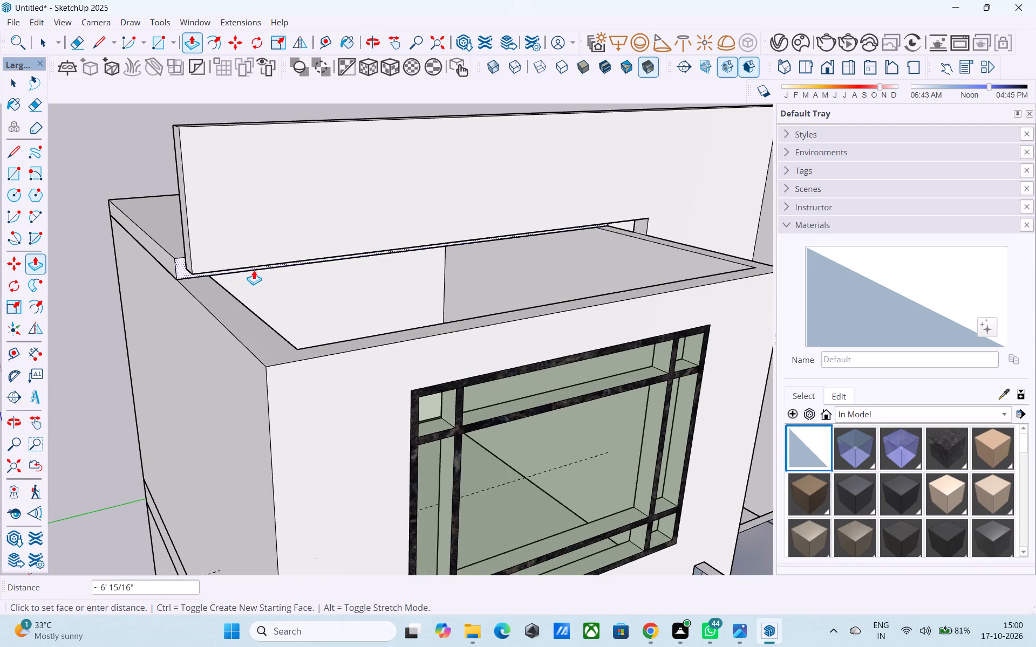
click(207, 270)
Examine the roof slab's pushed-back front edge and the open front room from the side and the front.
middle_drag(233, 288, 448, 301)
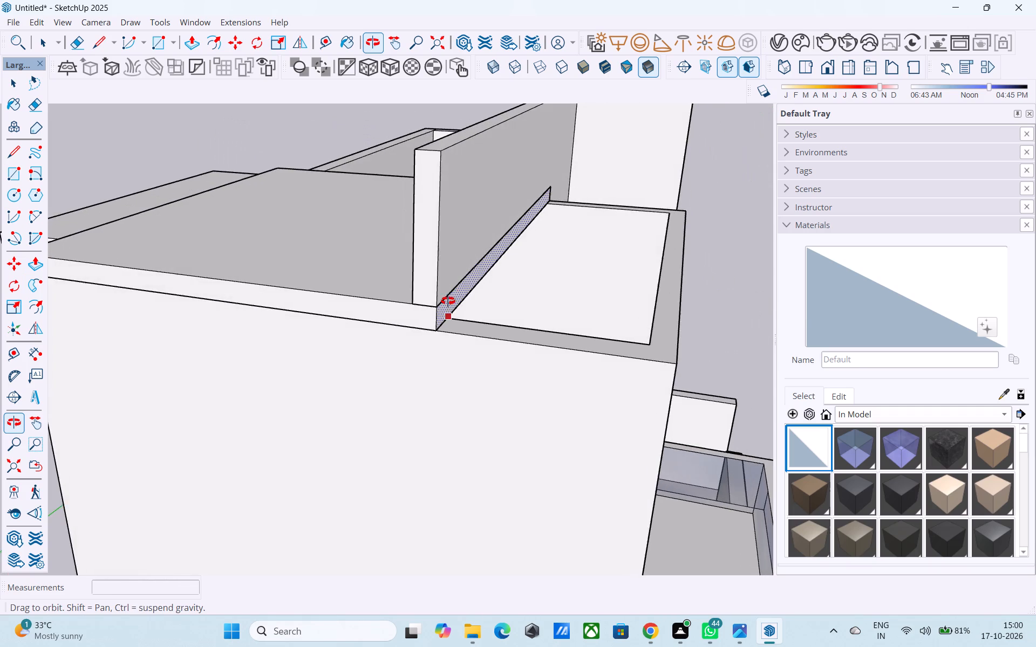
middle_drag(448, 301, 449, 301)
scroll(449, 302, down, 3)
middle_drag(528, 328, 351, 272)
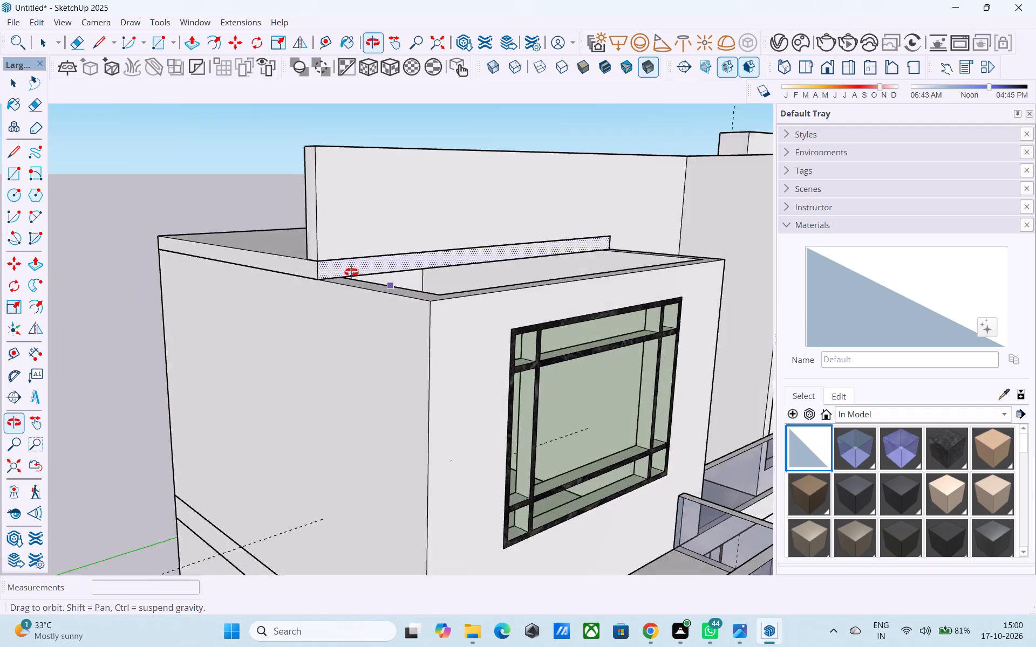
middle_drag(351, 272, 301, 271)
scroll(302, 273, down, 4)
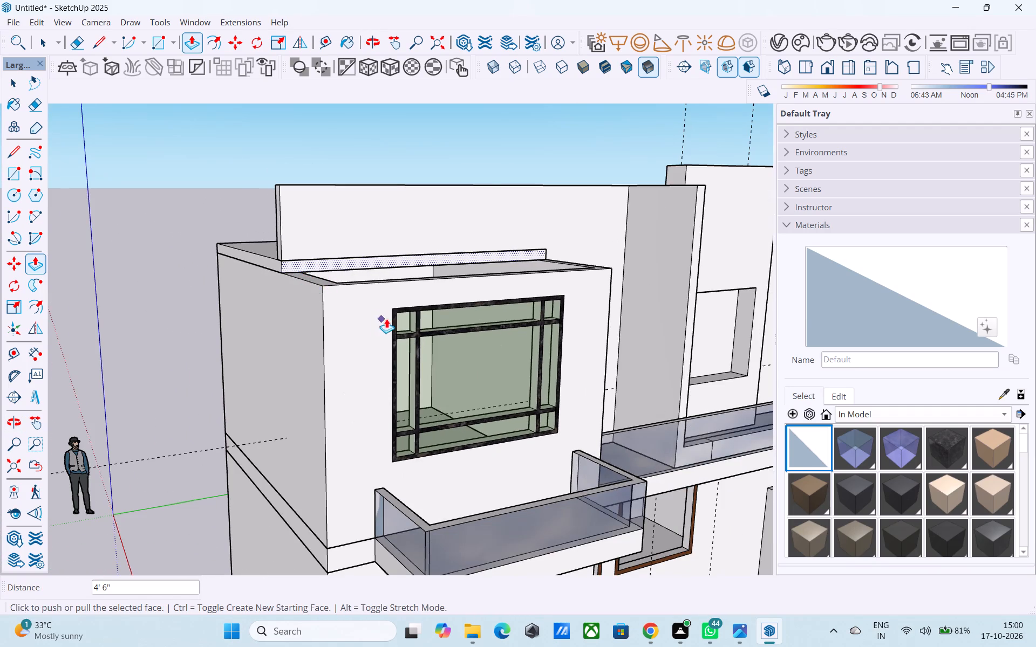
middle_drag(397, 312, 422, 297)
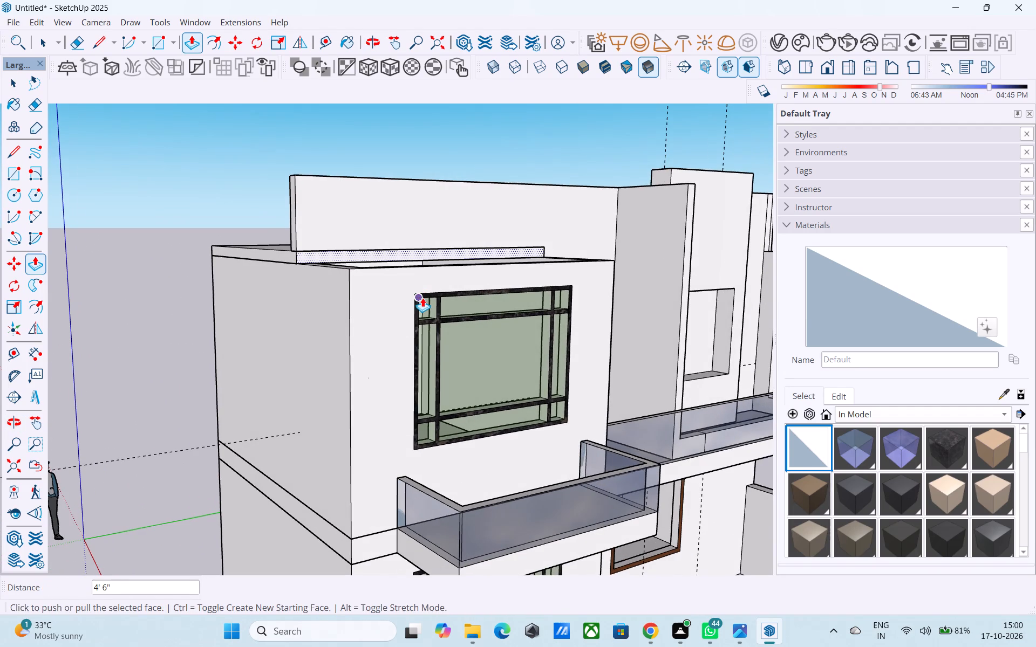
scroll(422, 298, down, 2)
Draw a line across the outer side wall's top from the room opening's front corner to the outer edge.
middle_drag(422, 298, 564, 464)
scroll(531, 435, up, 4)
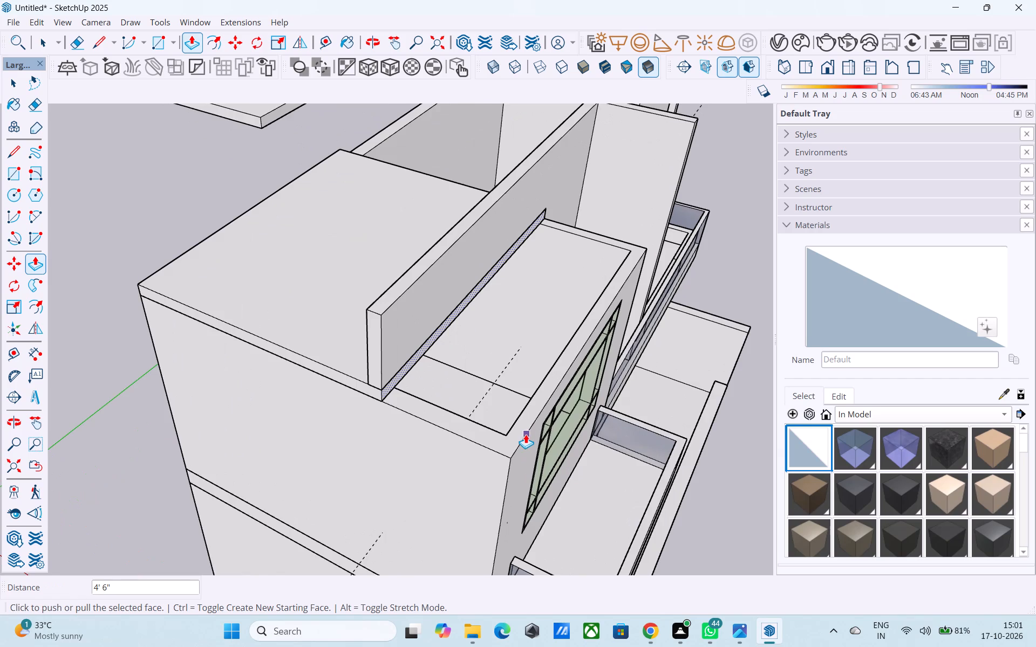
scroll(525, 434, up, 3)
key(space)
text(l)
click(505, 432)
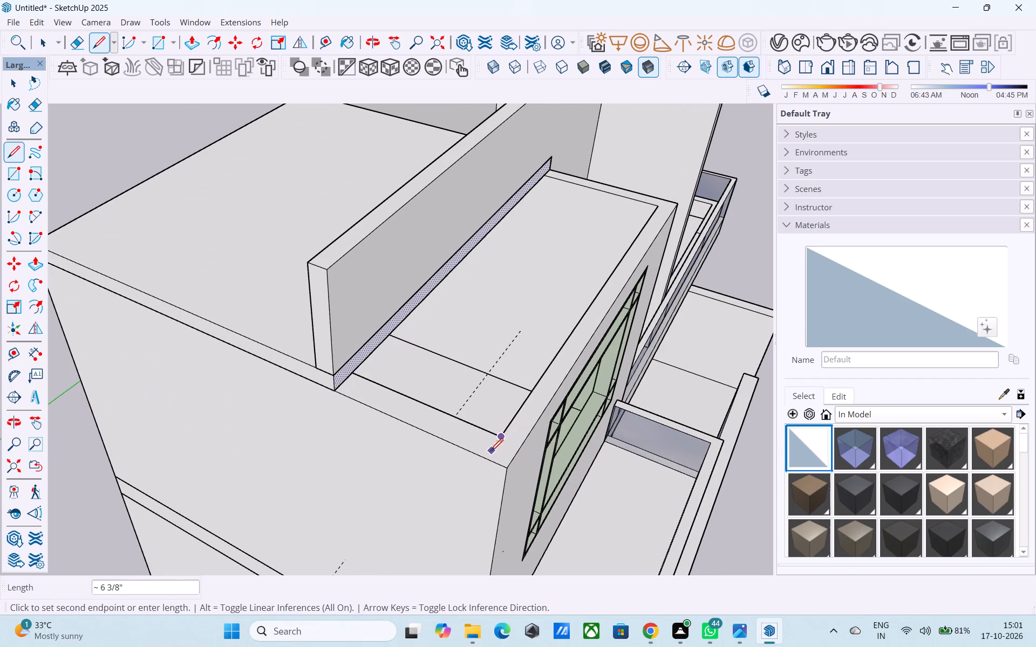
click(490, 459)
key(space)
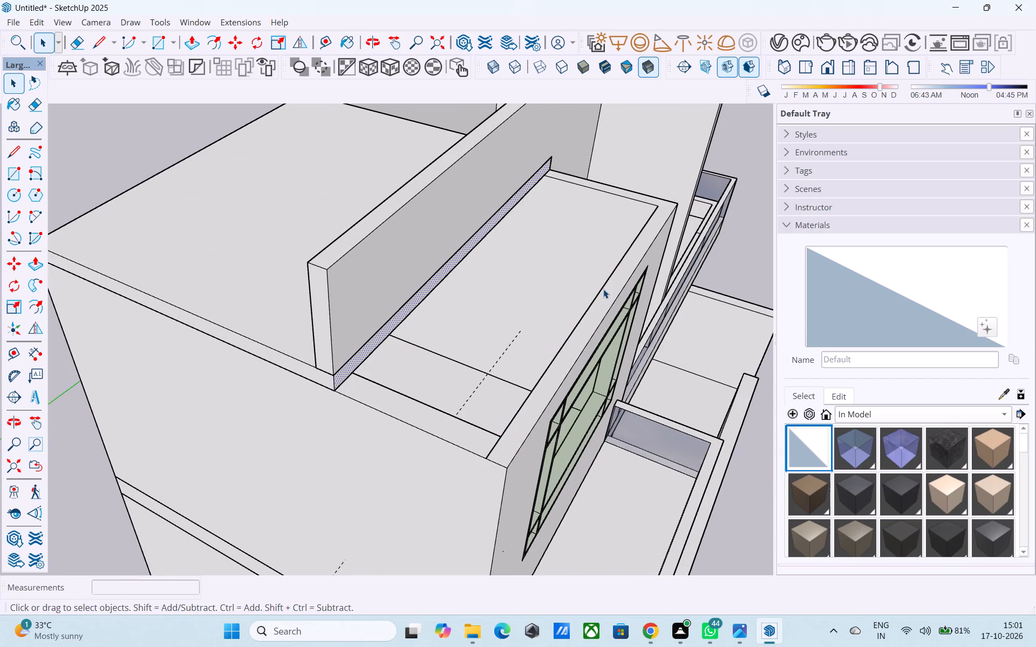
Inside the upper-storey group, draw a 9" line across the outer side wall's top at the front wall, and a matching line across the opposite side wall.
double_click(604, 291)
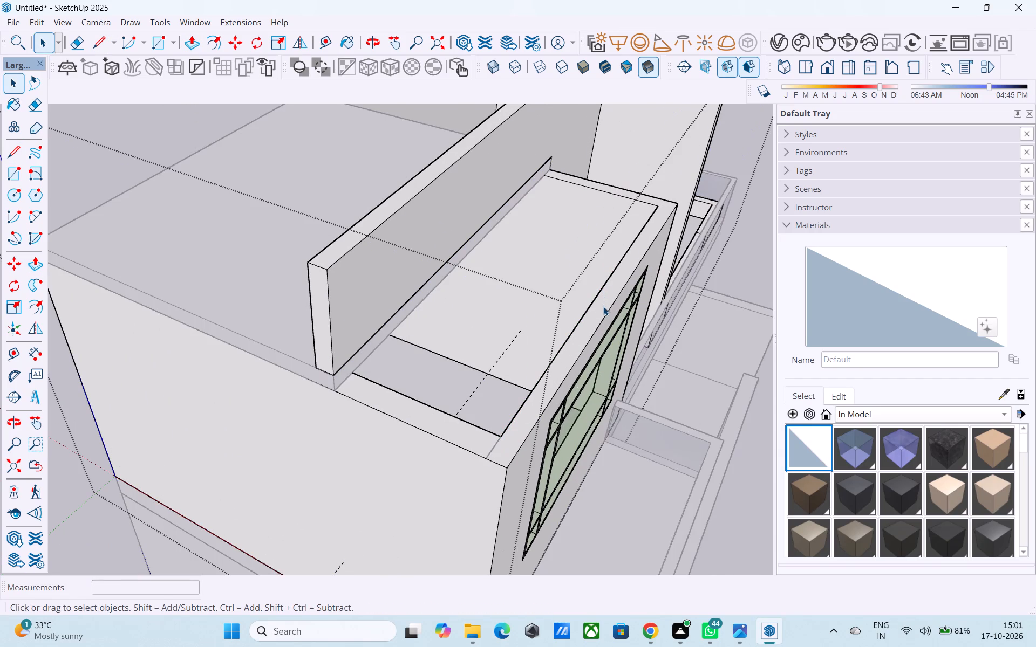
key(l)
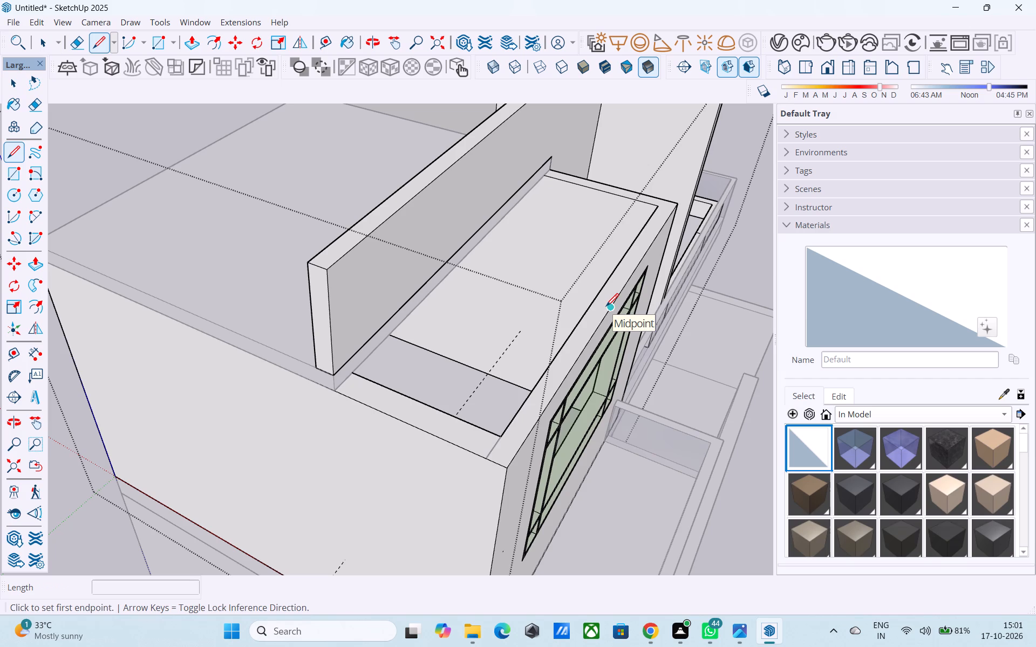
scroll(497, 461, up, 4)
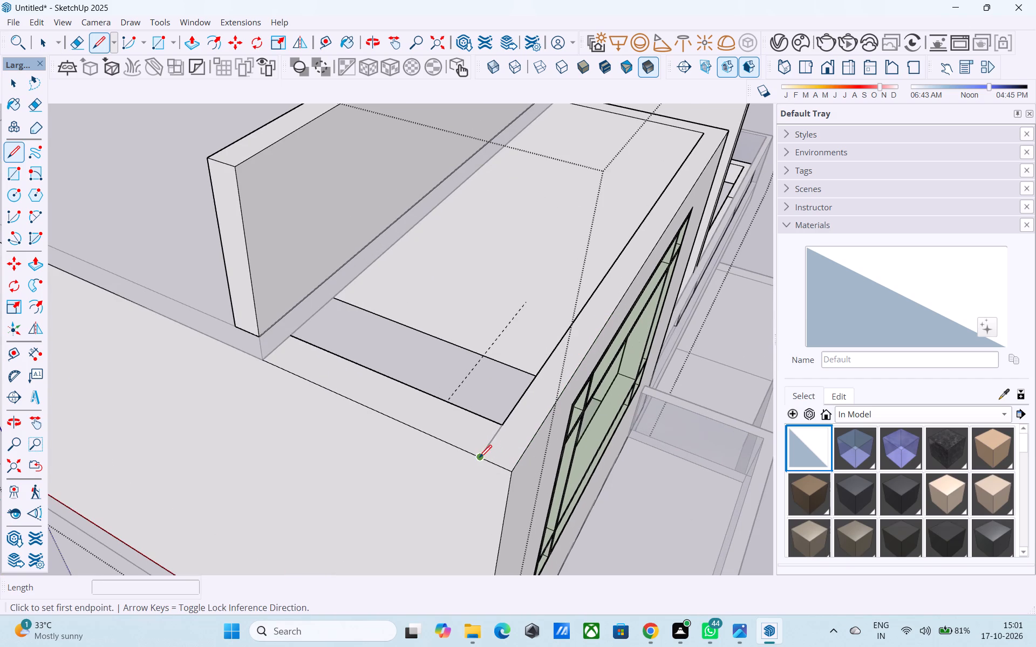
click(478, 457)
click(495, 426)
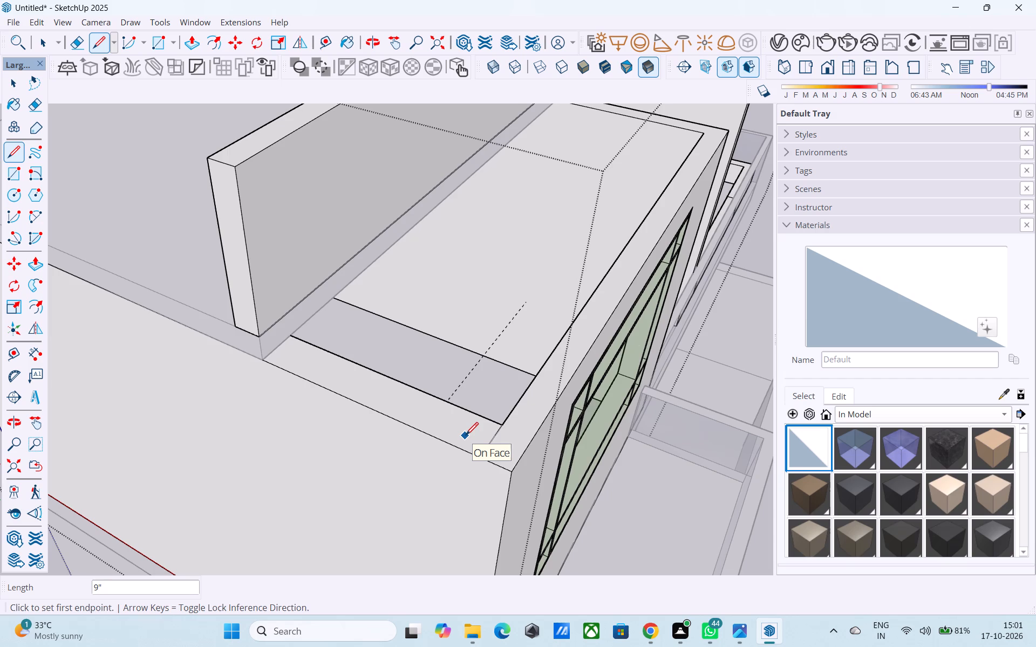
scroll(466, 436, down, 4)
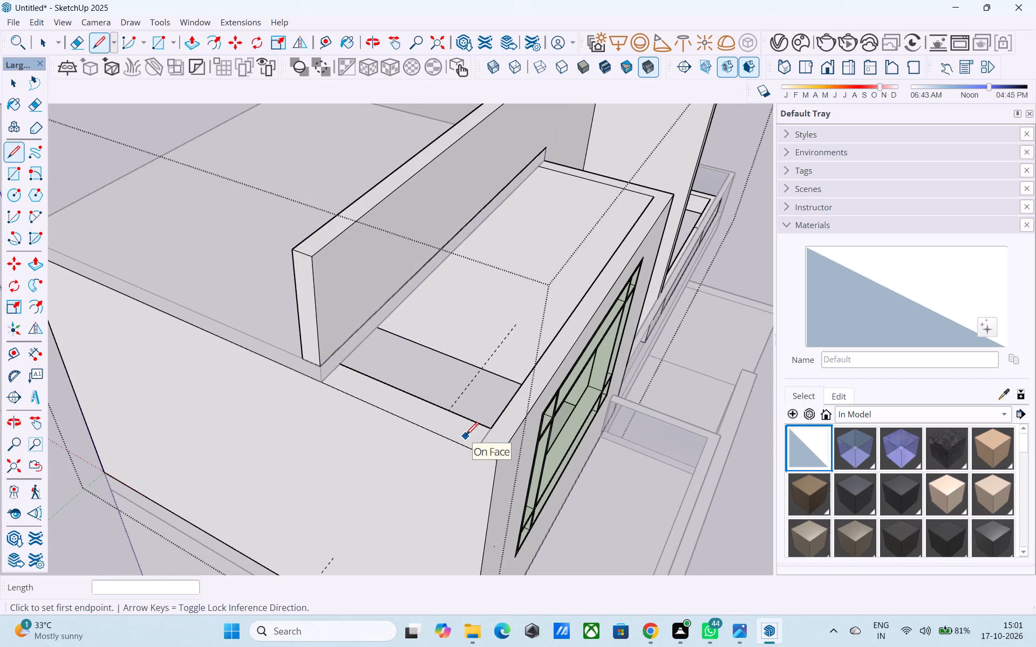
scroll(466, 436, down, 6)
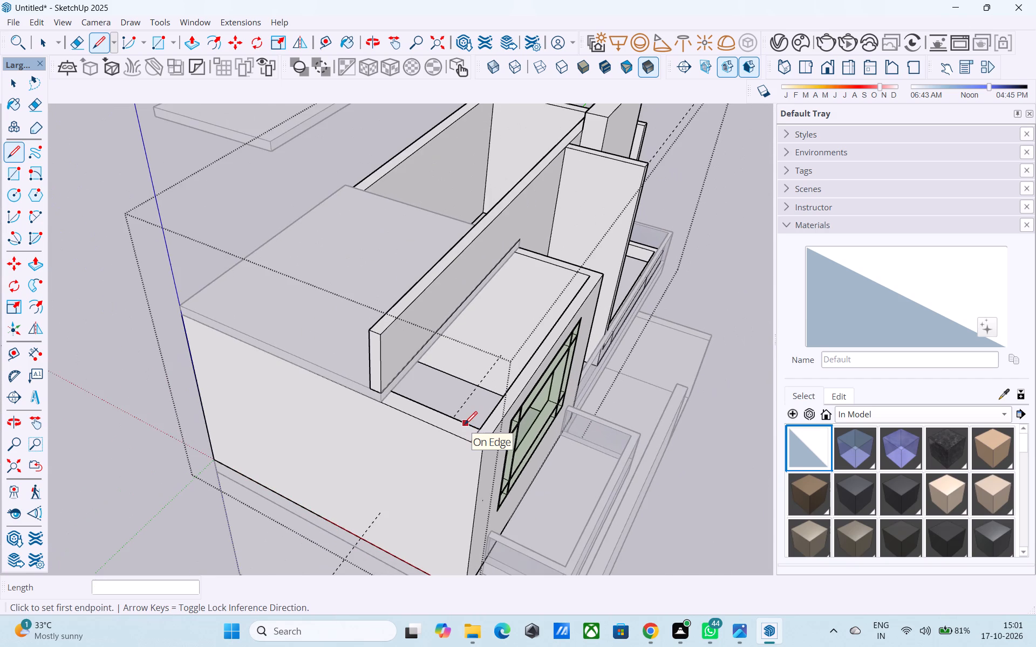
scroll(465, 425, down, 2)
middle_drag(465, 425, 250, 446)
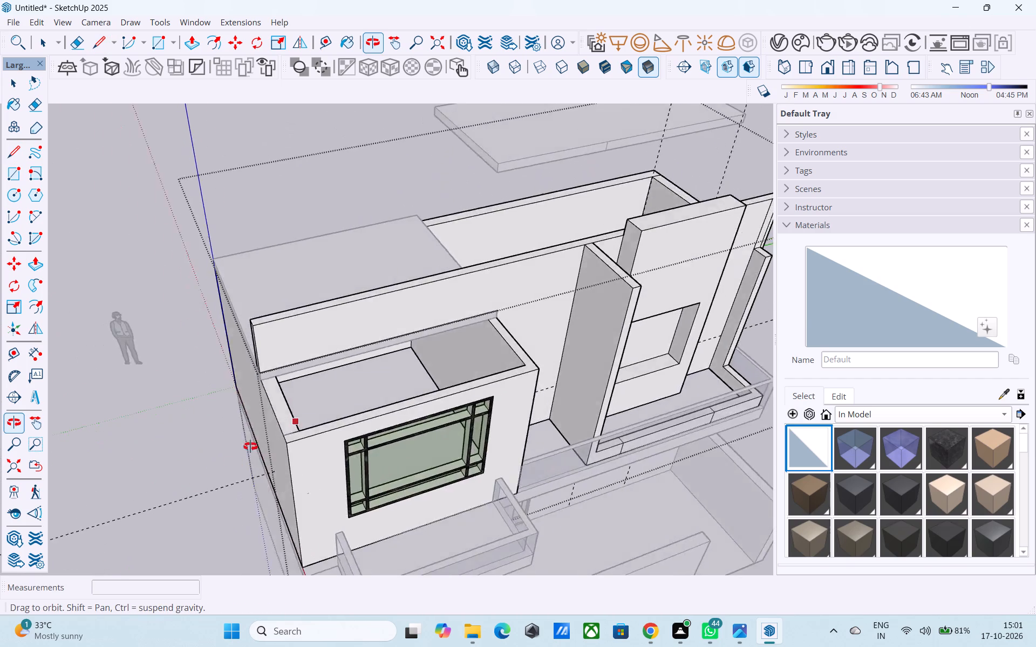
middle_drag(250, 446, 224, 470)
scroll(428, 443, up, 4)
scroll(465, 419, up, 4)
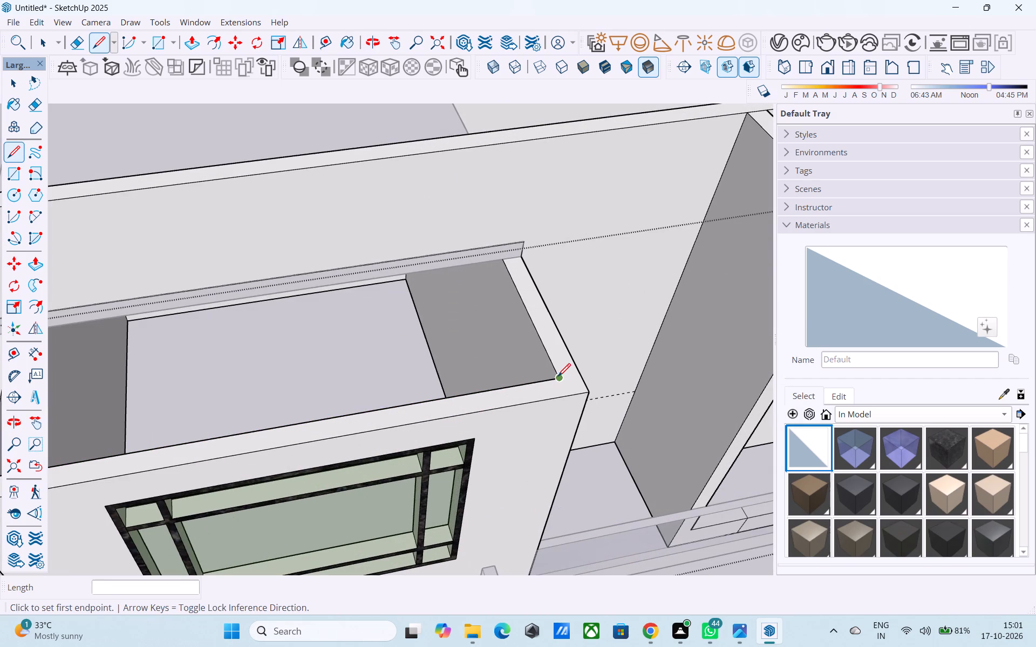
click(558, 377)
click(580, 374)
Raise the top face of the front window wall by 1'.
scroll(605, 387, down, 6)
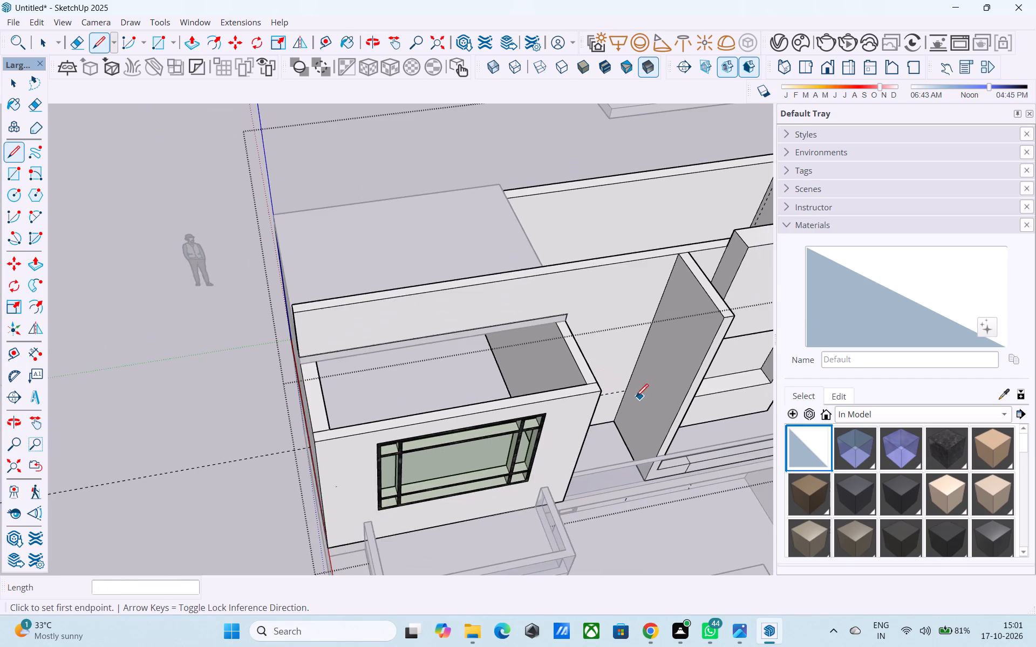
scroll(595, 413, down, 1)
middle_drag(318, 457, 346, 448)
scroll(326, 452, up, 1)
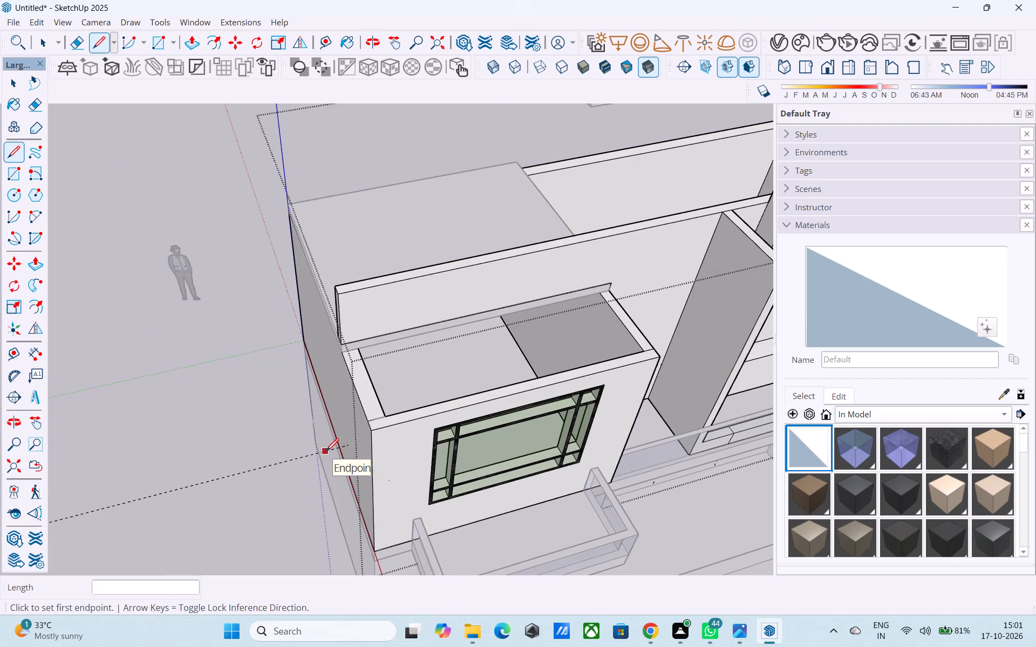
scroll(370, 435, up, 8)
scroll(369, 433, down, 12)
middle_drag(363, 469, 338, 346)
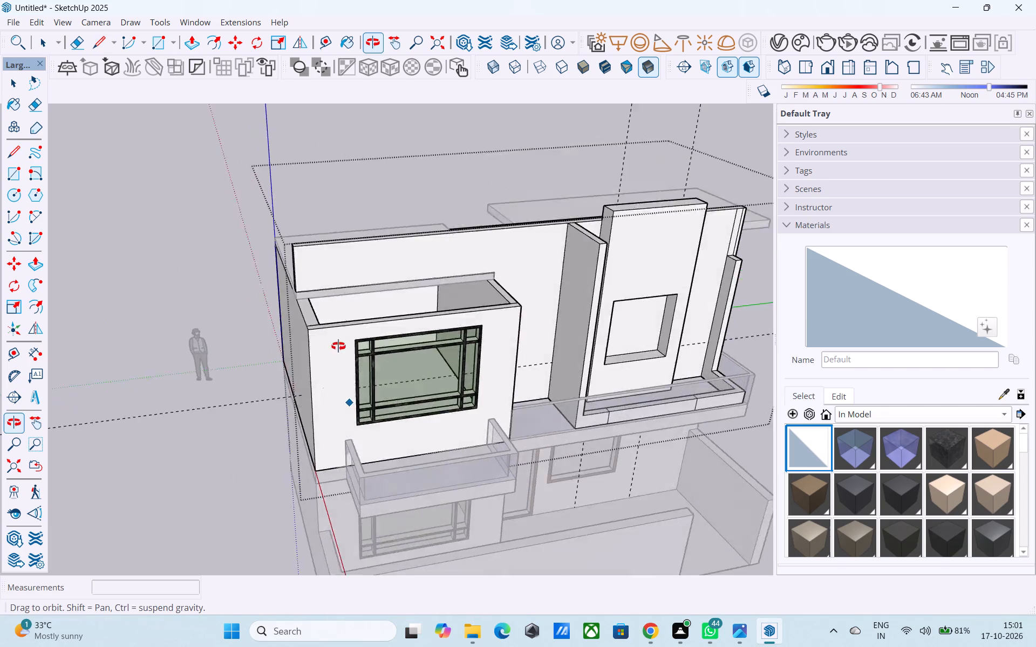
middle_drag(338, 346, 351, 410)
scroll(360, 437, up, 5)
key(space)
middle_drag(378, 377, 416, 481)
scroll(414, 480, up, 1)
middle_drag(416, 481, 424, 488)
scroll(426, 433, up, 3)
click(395, 389)
key(p)
click(395, 389)
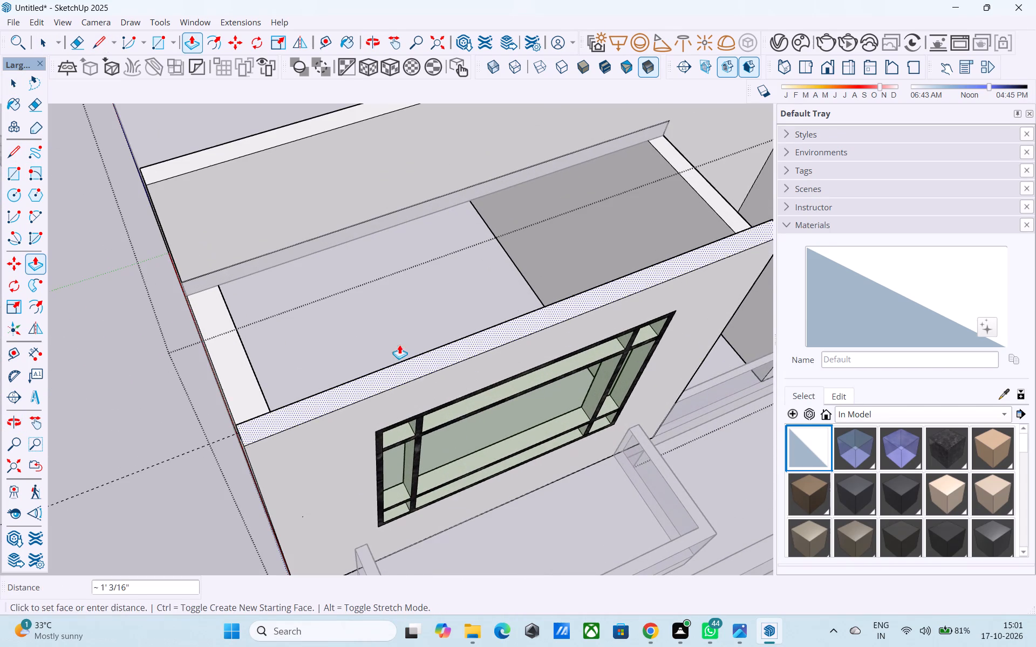
text(1')
key(Return)
Examine the raised front window wall against the wall behind it from the front and the side.
middle_drag(395, 402, 387, 373)
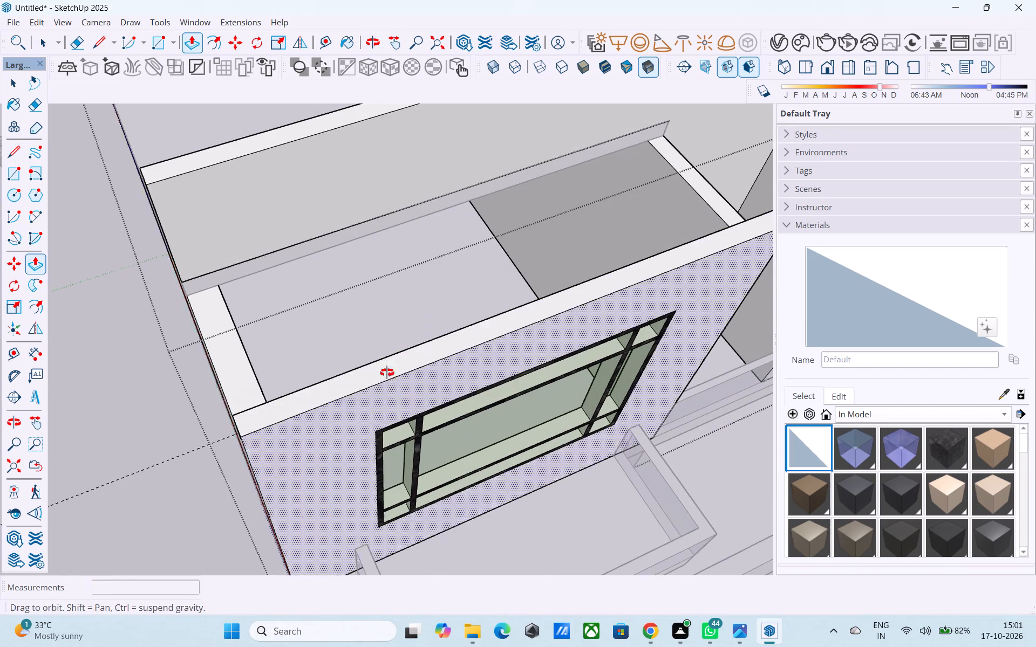
middle_drag(387, 373, 366, 283)
scroll(370, 280, down, 9)
middle_drag(366, 307, 343, 164)
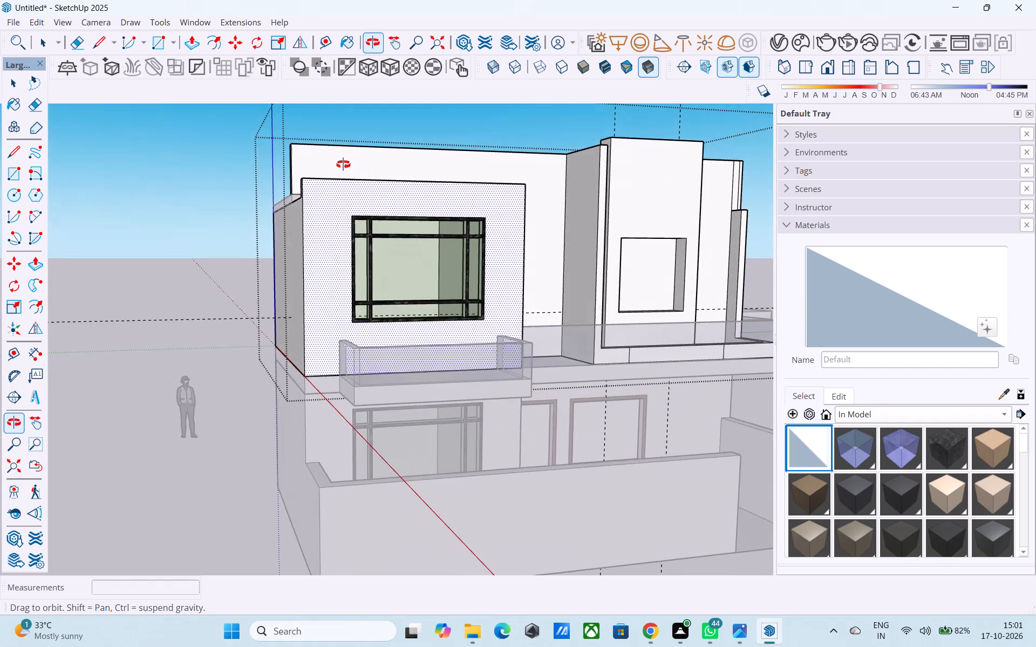
middle_drag(343, 164, 496, 266)
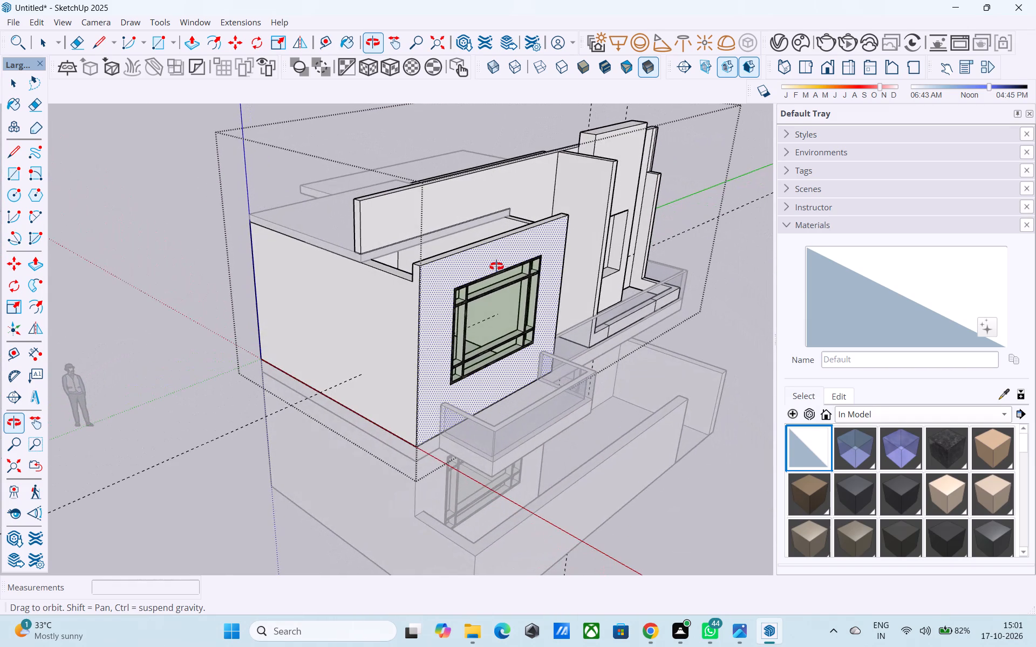
middle_drag(496, 266, 394, 208)
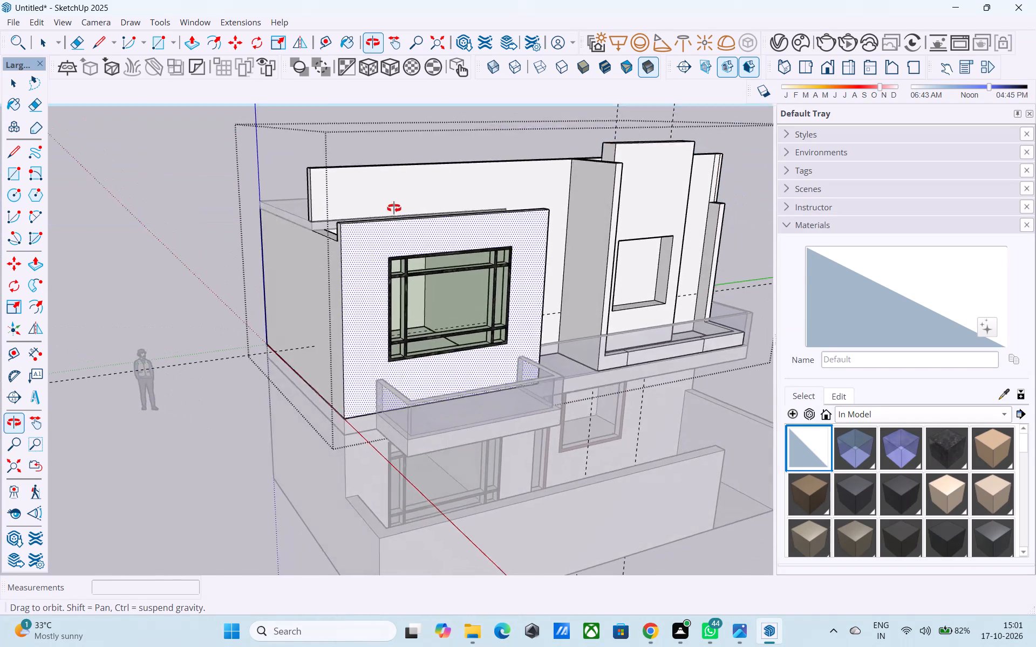
middle_drag(394, 208, 288, 179)
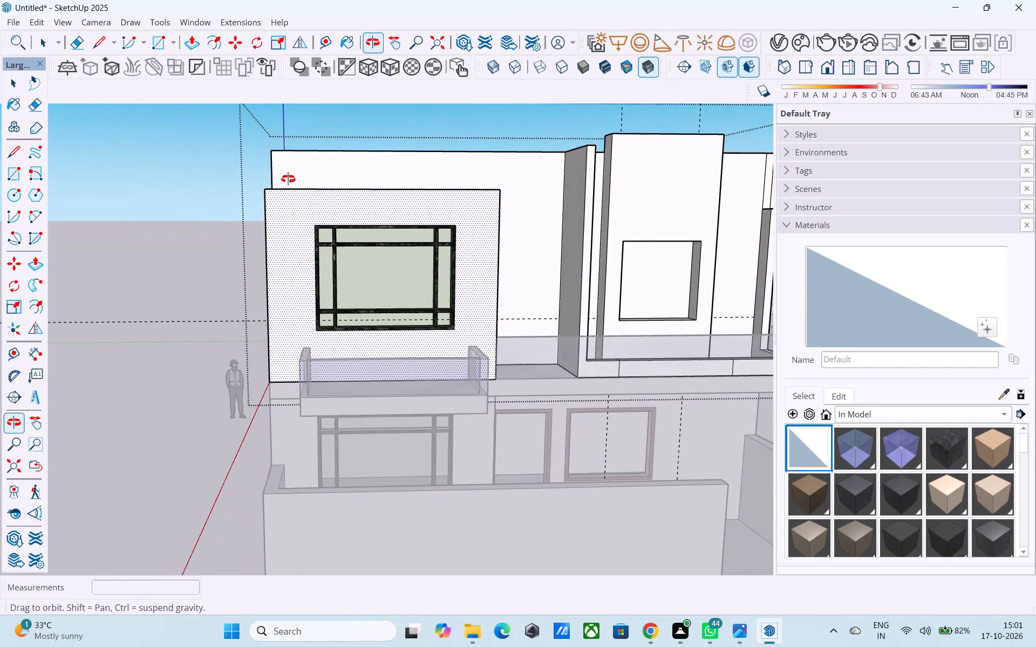
middle_drag(288, 179, 384, 216)
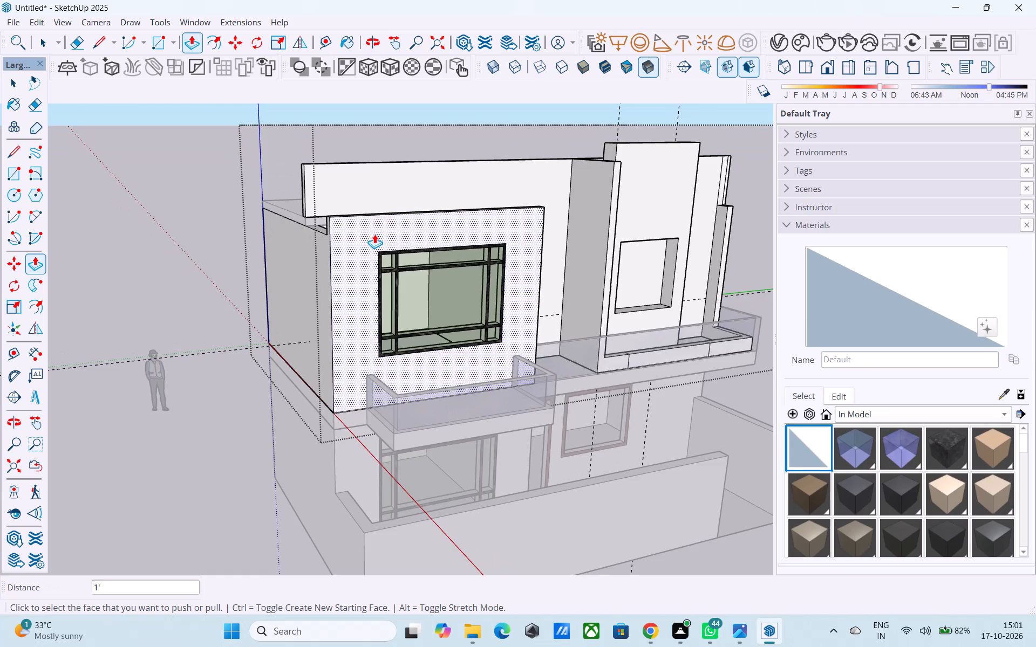
Raise the front window wall's top face another 6".
scroll(374, 234, down, 3)
middle_drag(410, 246, 531, 407)
scroll(463, 343, up, 11)
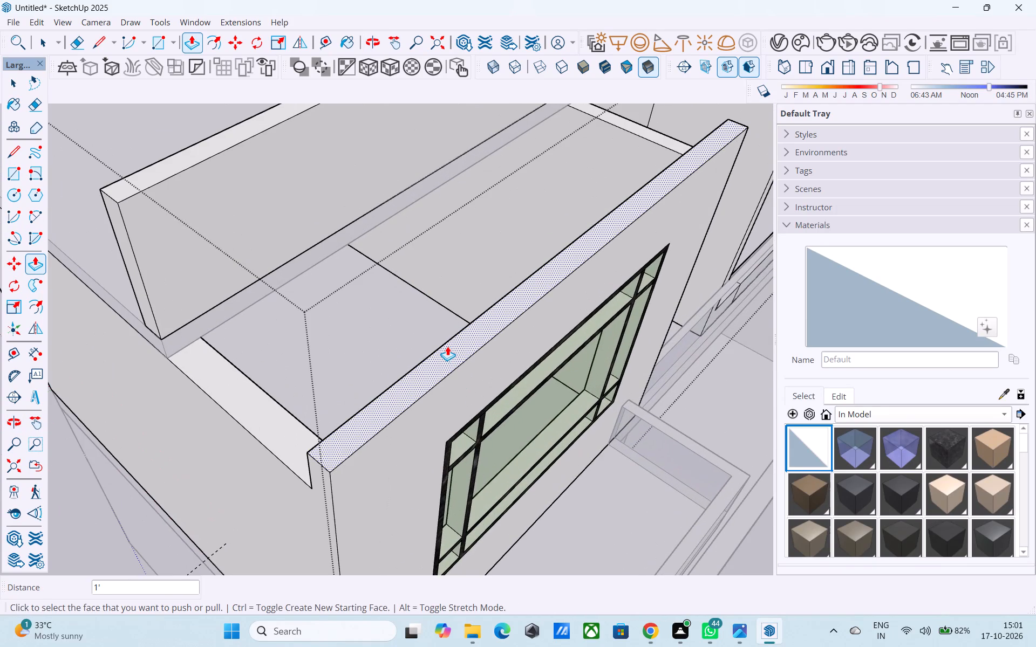
click(447, 346)
text(6")
key(Return)
key(space)
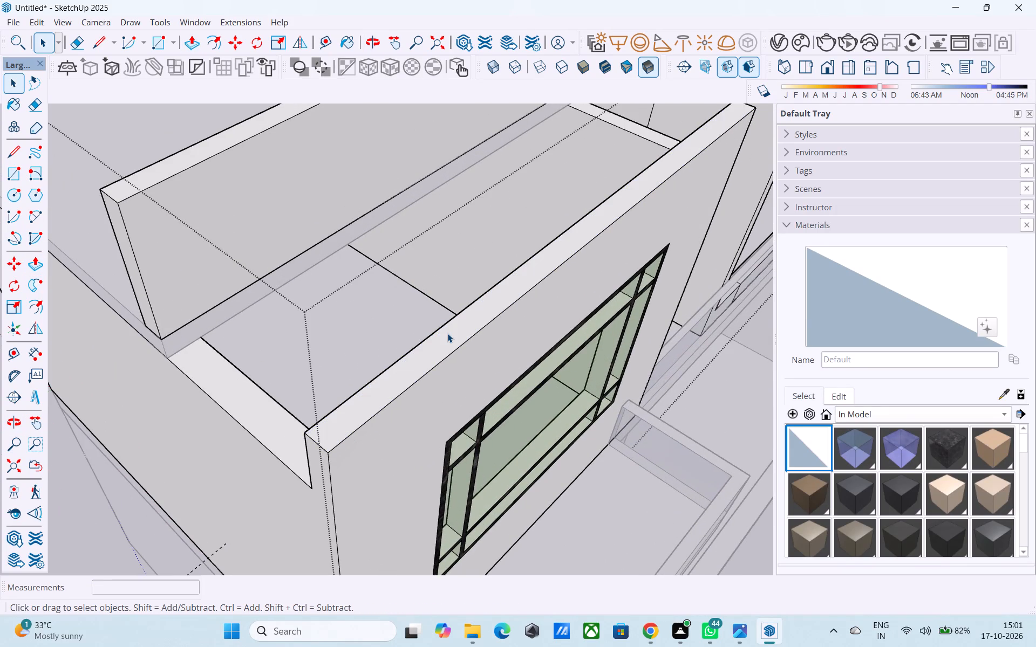
Leave the upper-storey group and extend the roof slab's front edge 4' to the front window wall's inner face.
scroll(411, 310, down, 5)
middle_drag(408, 312, 561, 195)
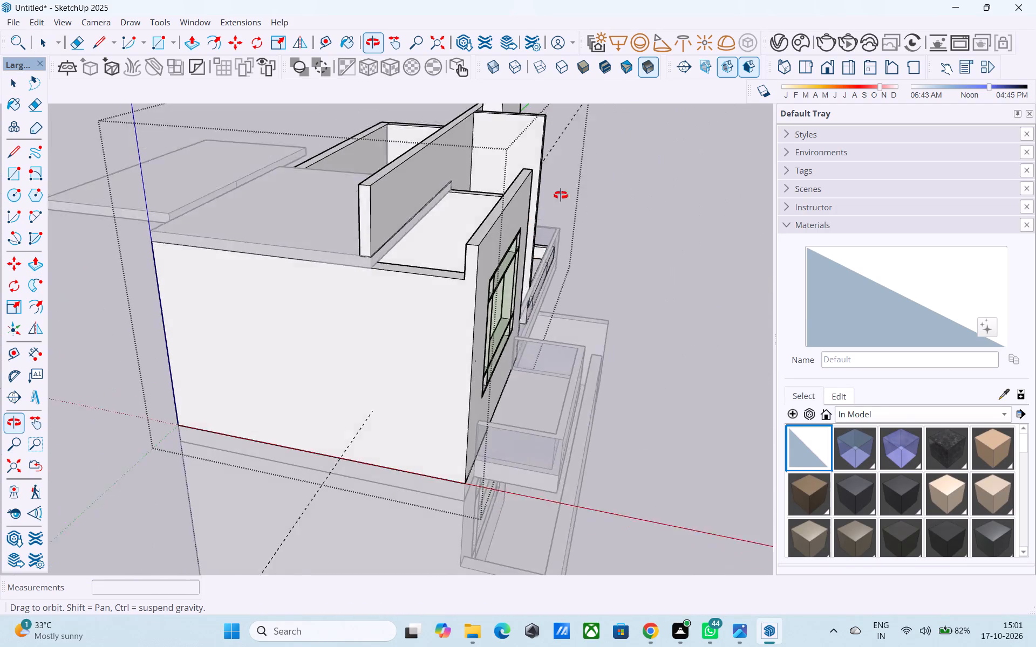
middle_drag(561, 195, 508, 204)
scroll(430, 253, up, 4)
click(338, 247)
triple_click(329, 241)
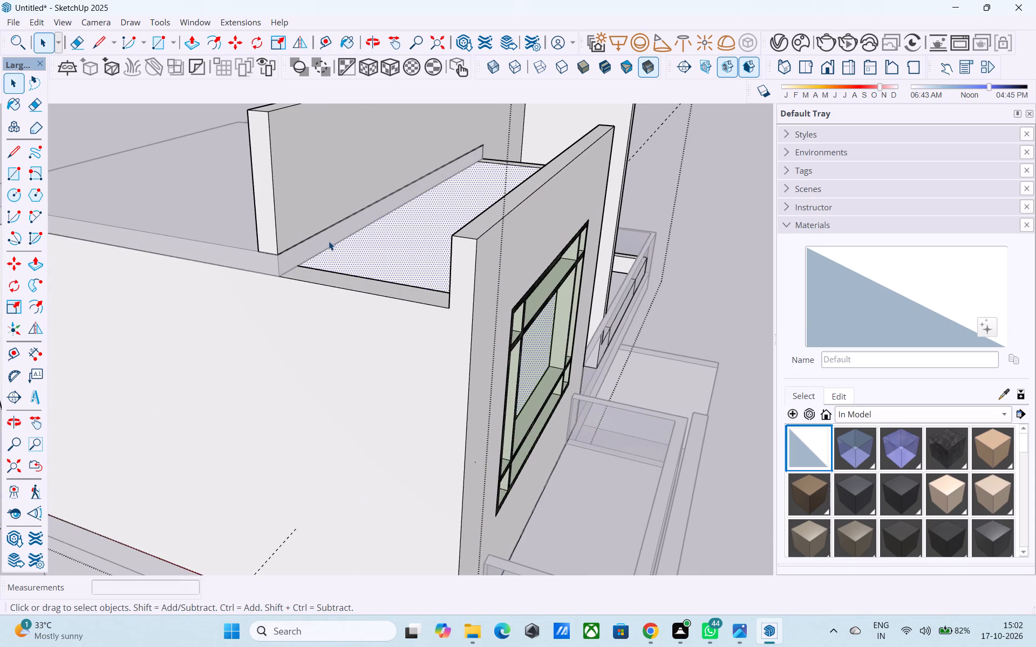
double_click(326, 239)
scroll(327, 240, down, 5)
click(633, 288)
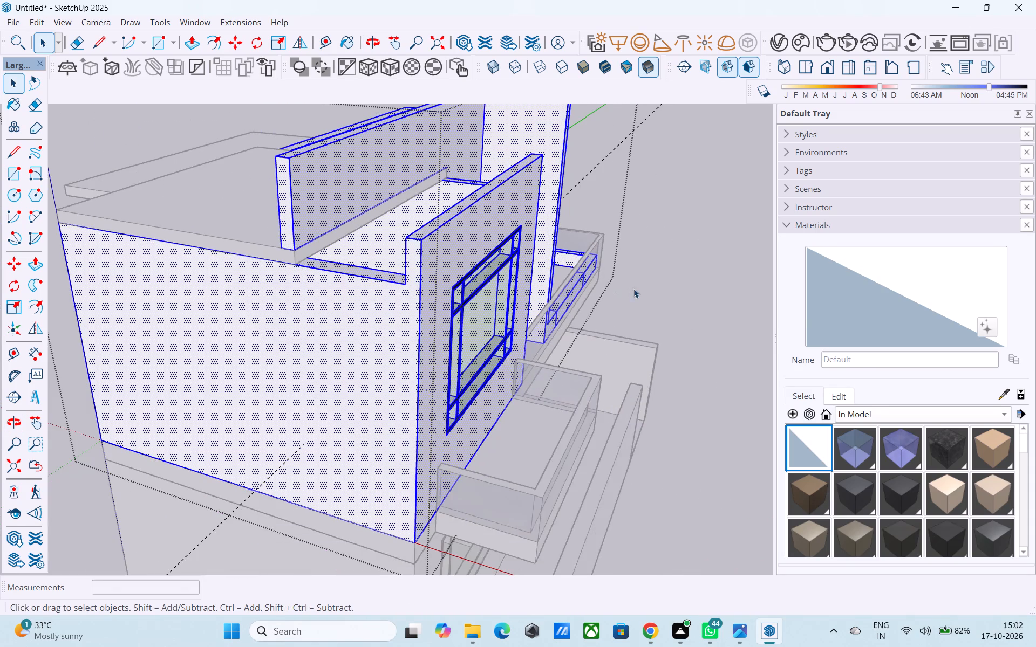
scroll(292, 242, up, 4)
click(316, 257)
key(p)
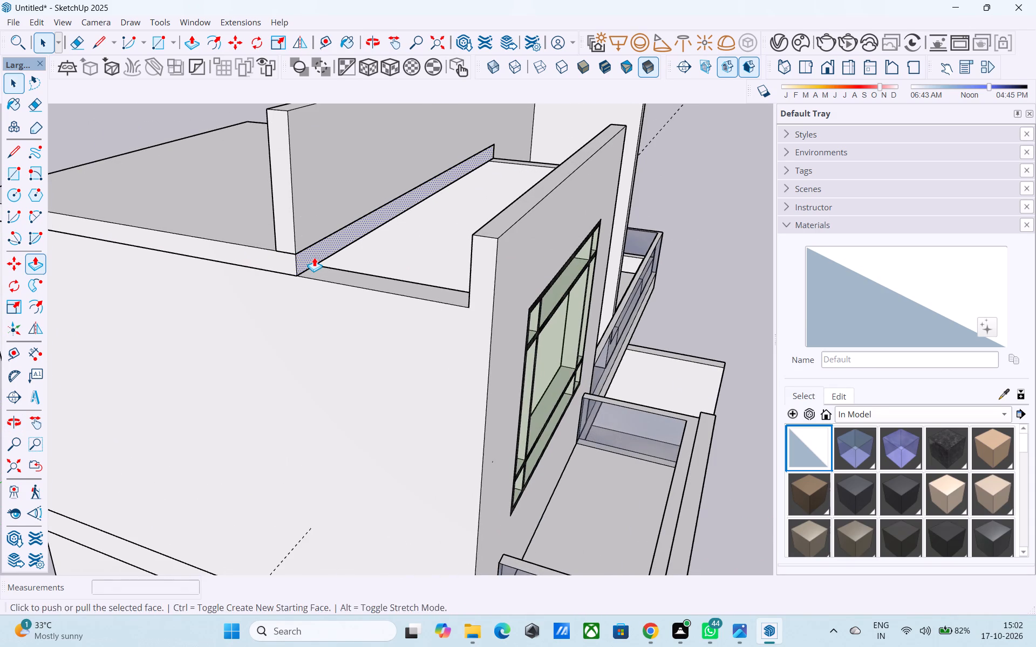
click(314, 257)
click(468, 301)
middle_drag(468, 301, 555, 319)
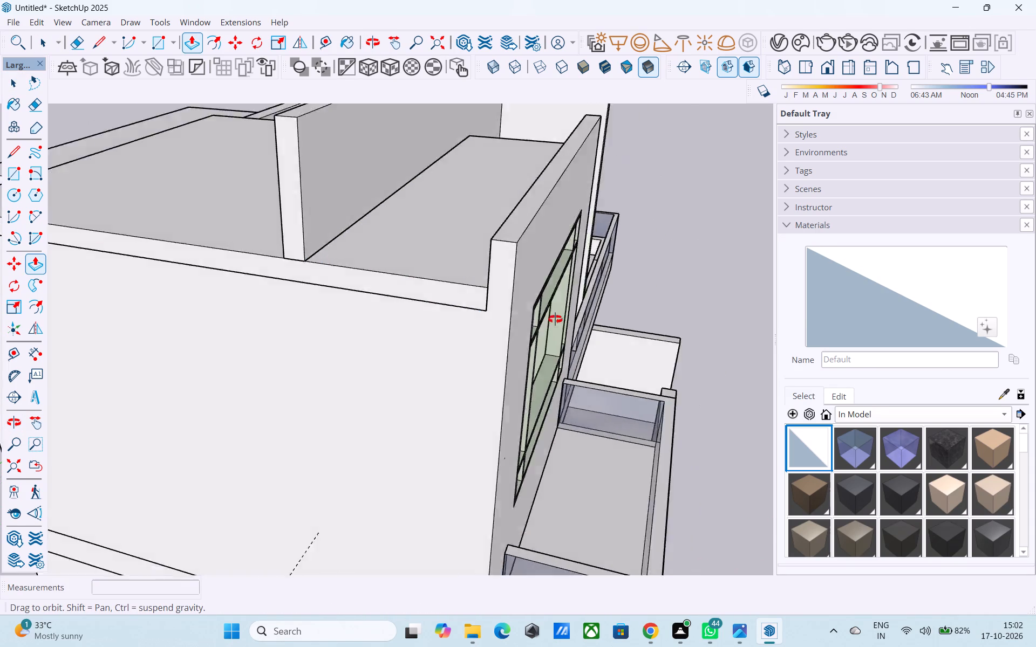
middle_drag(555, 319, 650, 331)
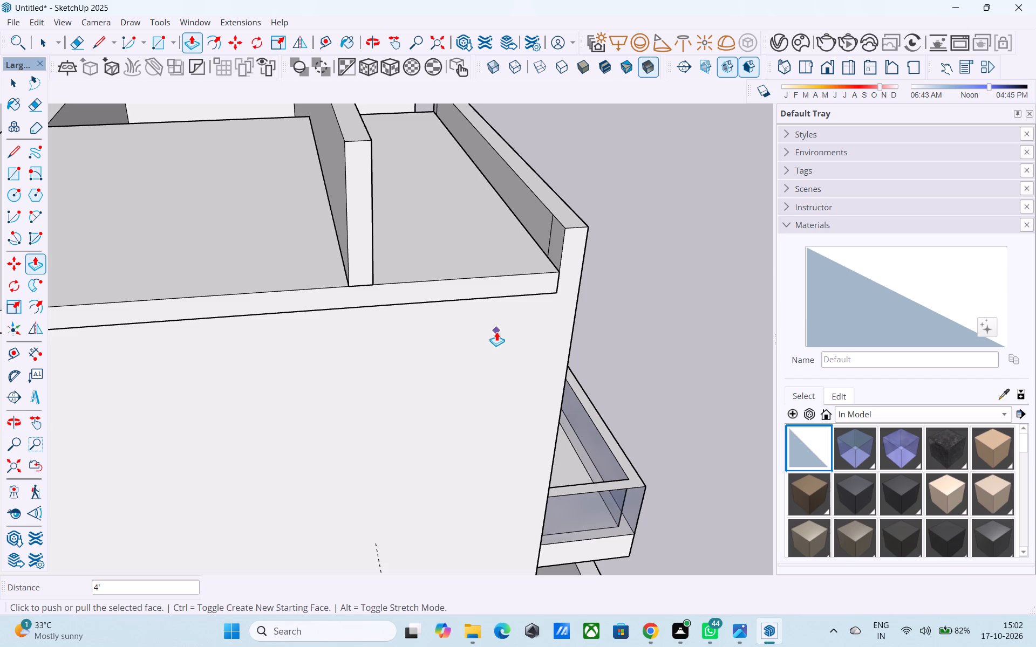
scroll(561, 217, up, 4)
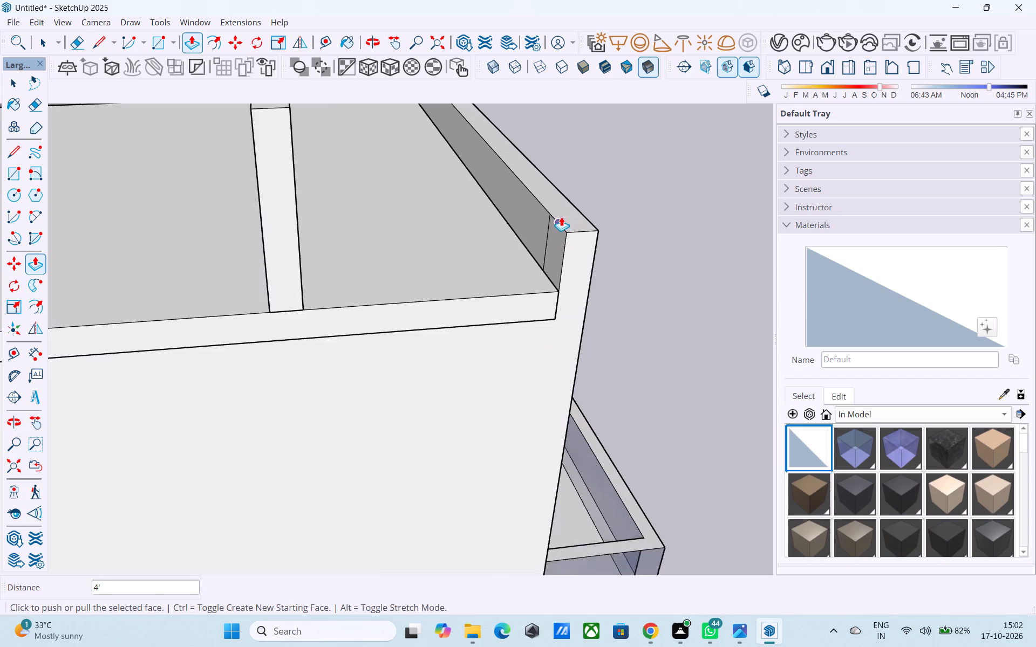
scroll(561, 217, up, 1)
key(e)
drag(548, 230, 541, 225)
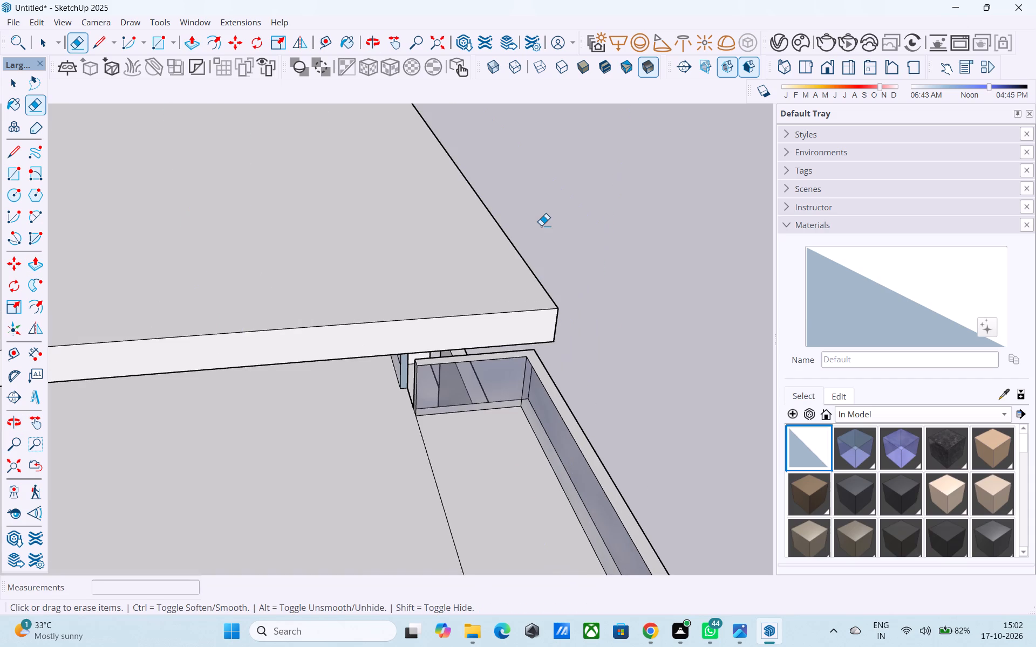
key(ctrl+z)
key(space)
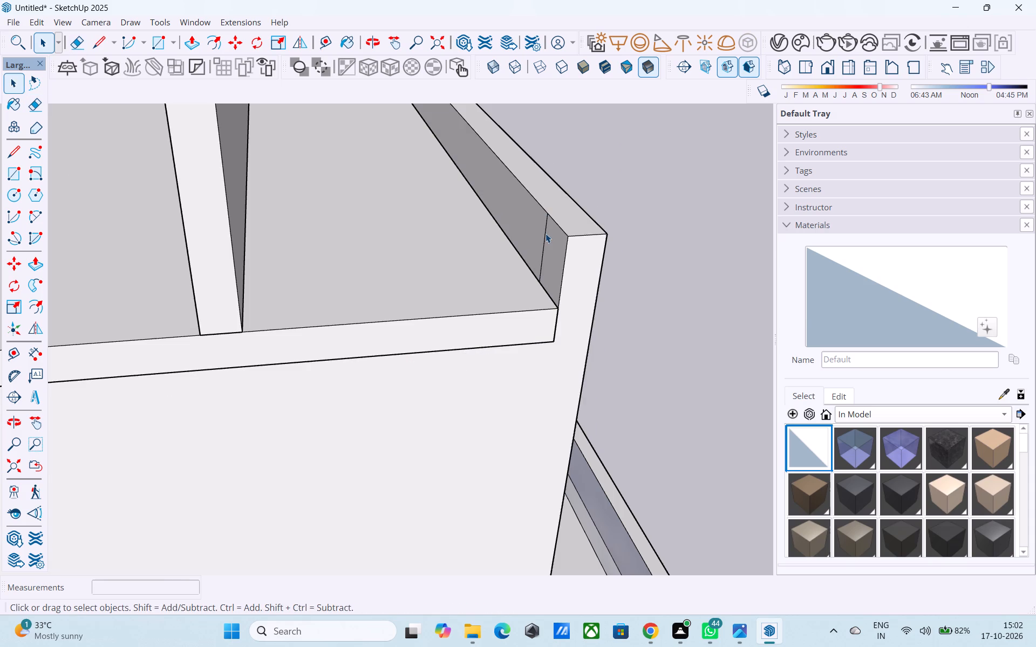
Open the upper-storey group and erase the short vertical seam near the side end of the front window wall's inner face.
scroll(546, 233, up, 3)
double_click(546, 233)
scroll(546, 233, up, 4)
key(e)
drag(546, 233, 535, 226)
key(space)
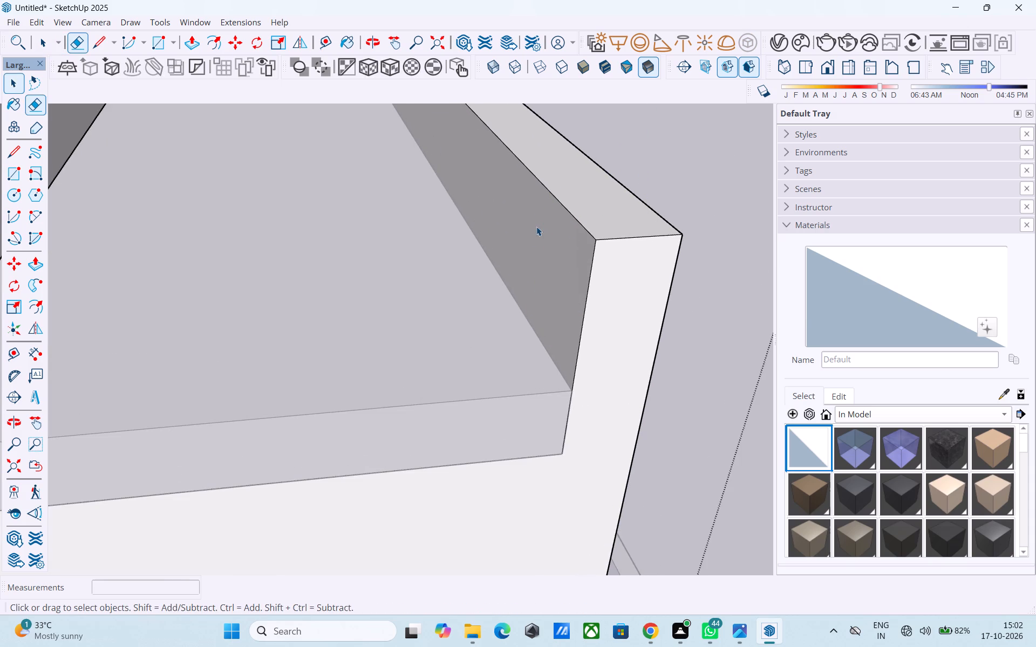
Examine the roof slab, the front window wall and the wall behind it from the side and the front.
scroll(539, 228, down, 6)
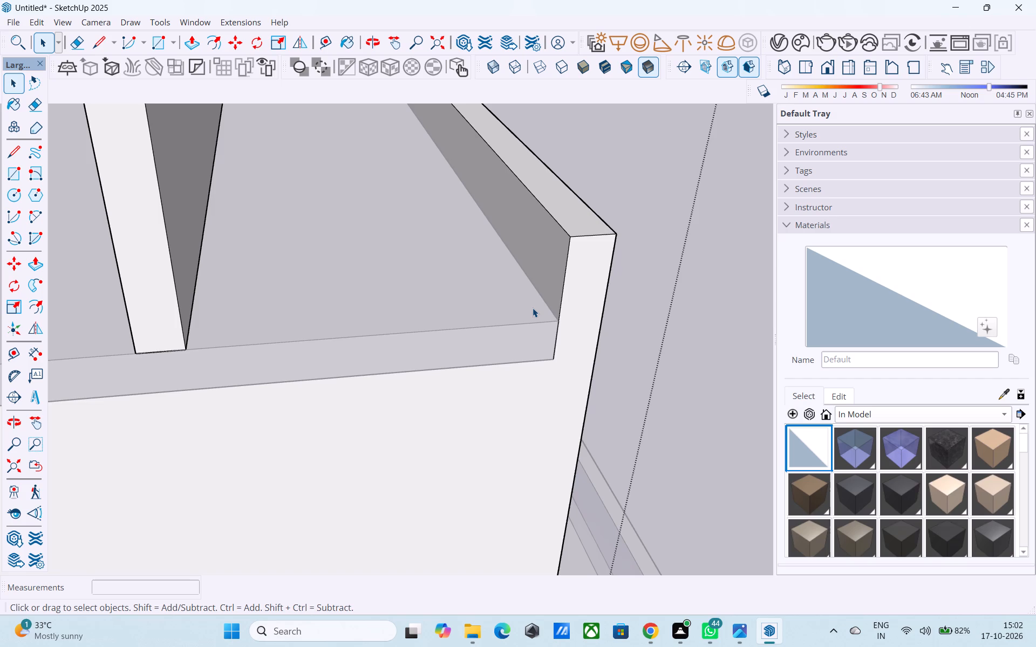
scroll(533, 308, down, 4)
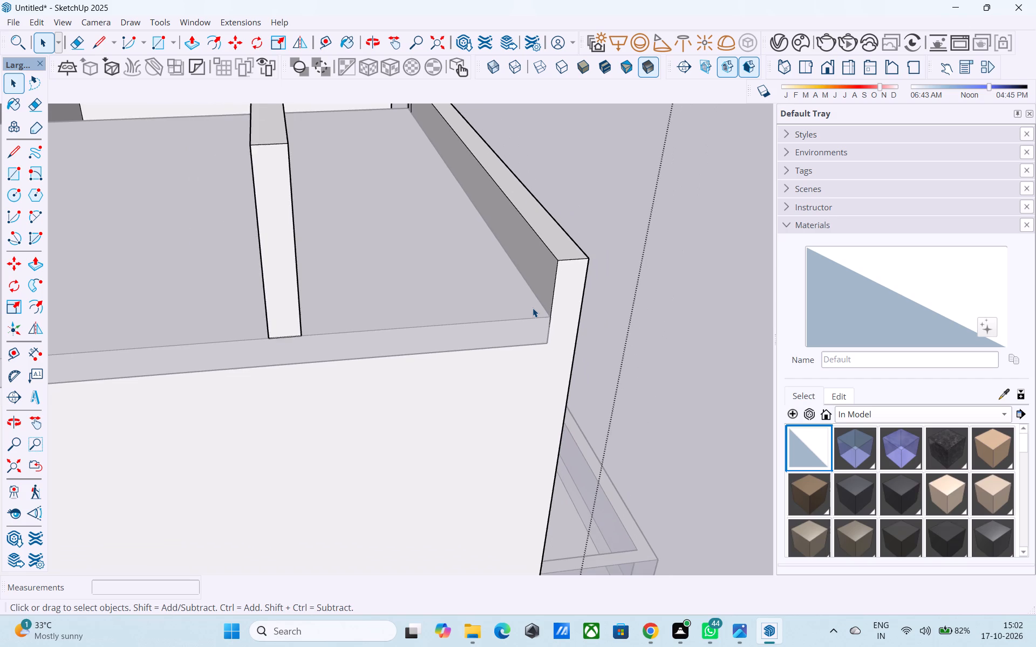
scroll(533, 308, down, 11)
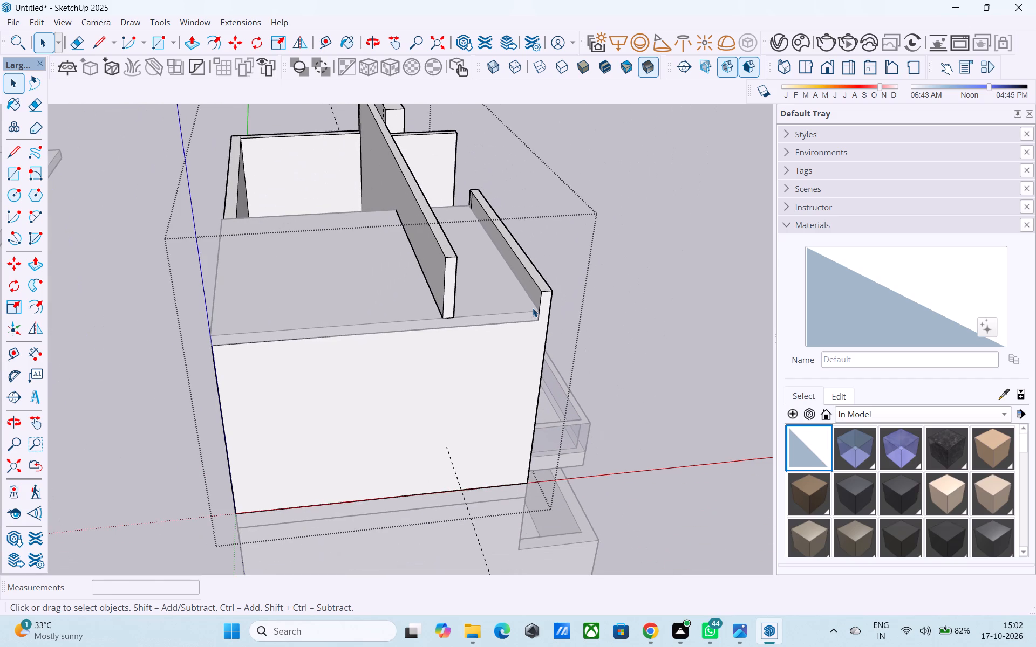
scroll(533, 308, down, 3)
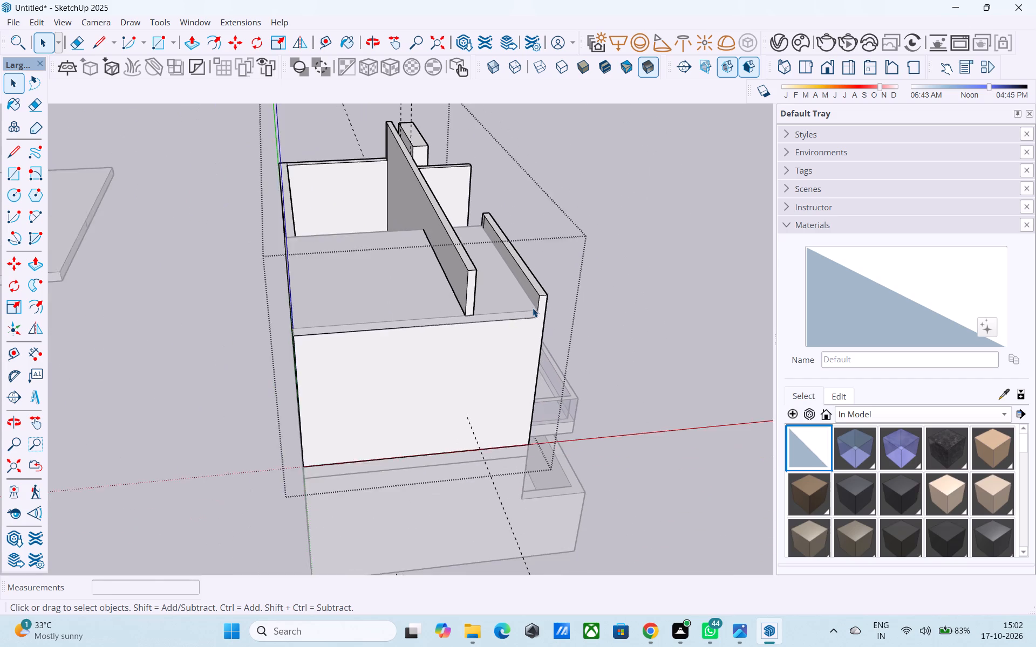
scroll(533, 308, down, 1)
middle_drag(533, 309, 210, 336)
middle_drag(449, 305, 430, 261)
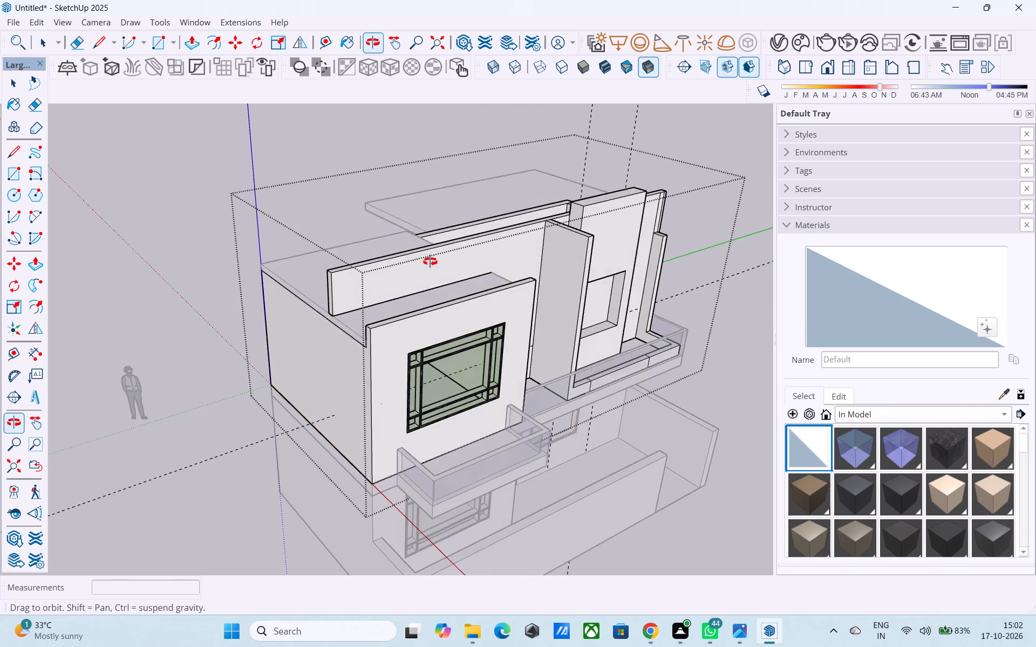
middle_drag(430, 261, 214, 231)
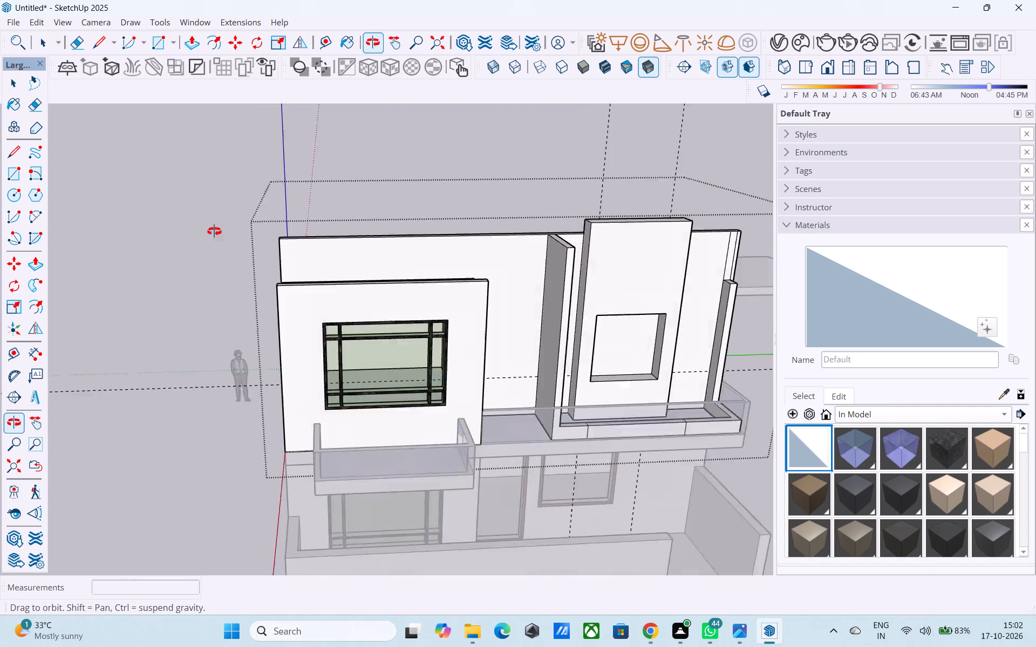
middle_drag(214, 231, 219, 230)
middle_drag(491, 243, 792, 246)
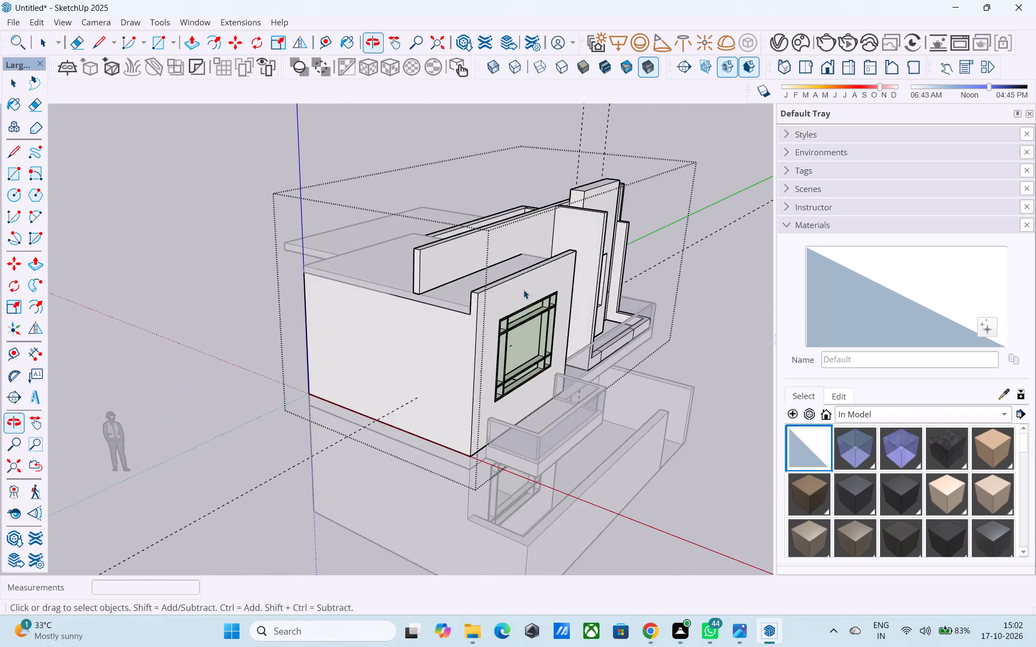
middle_drag(545, 288, 778, 312)
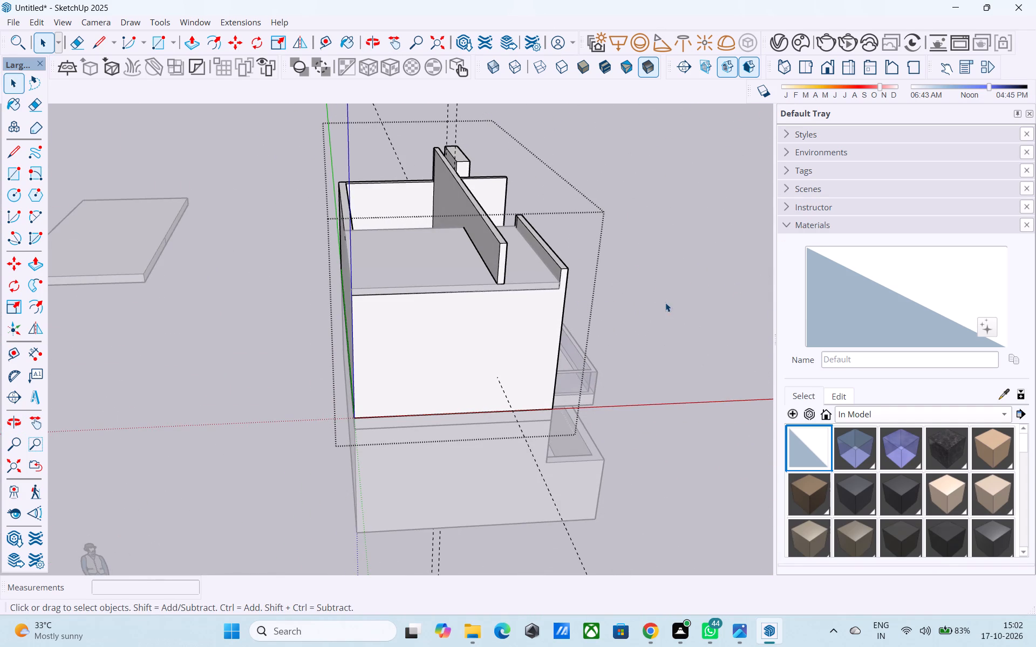
scroll(555, 307, up, 10)
middle_drag(549, 279, 584, 325)
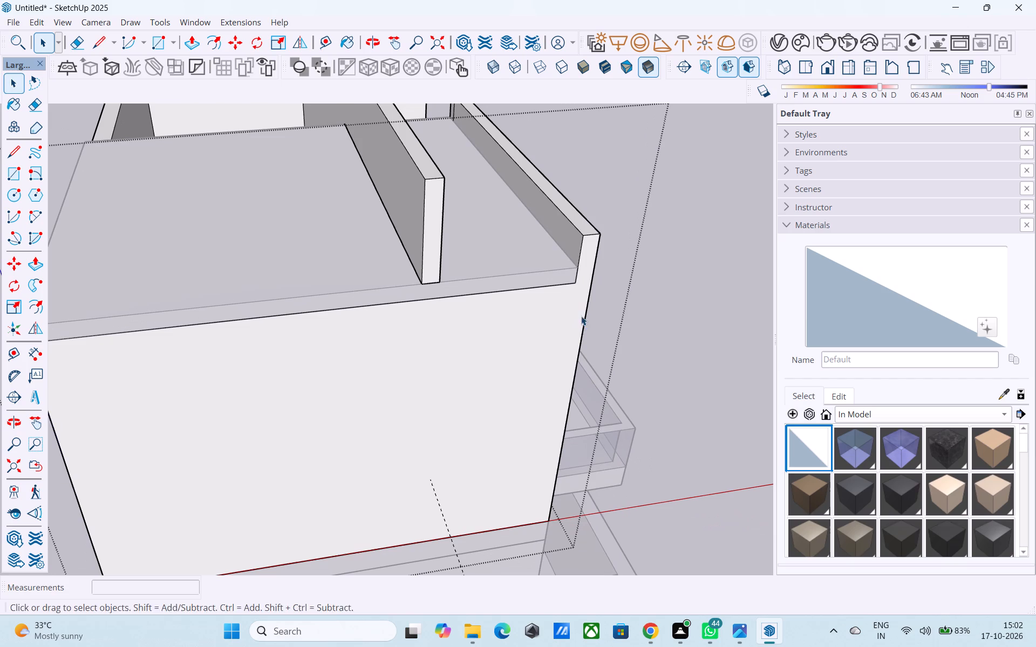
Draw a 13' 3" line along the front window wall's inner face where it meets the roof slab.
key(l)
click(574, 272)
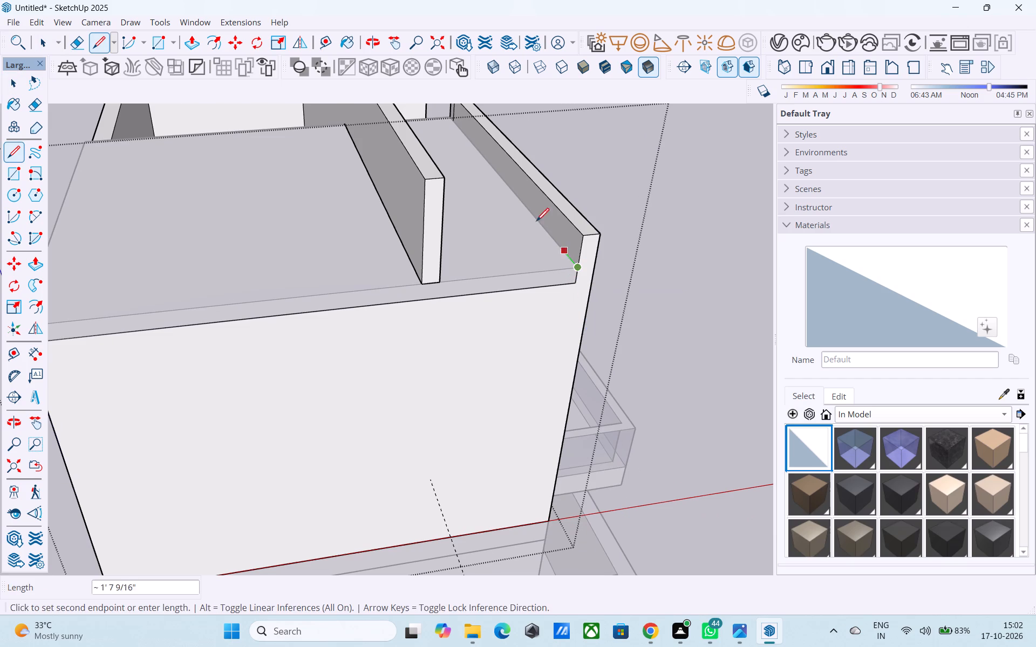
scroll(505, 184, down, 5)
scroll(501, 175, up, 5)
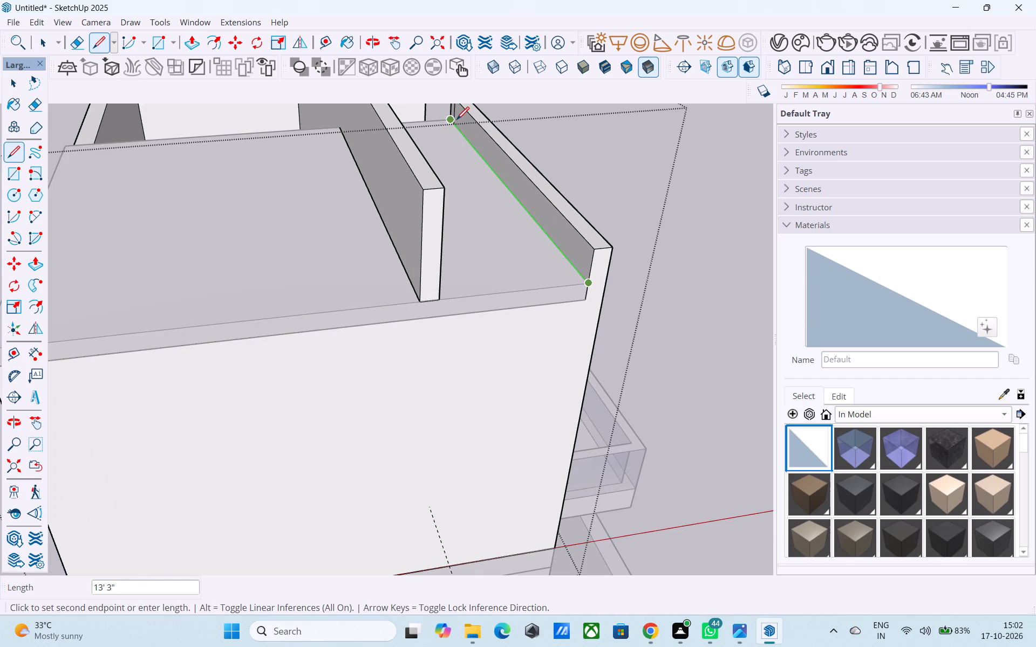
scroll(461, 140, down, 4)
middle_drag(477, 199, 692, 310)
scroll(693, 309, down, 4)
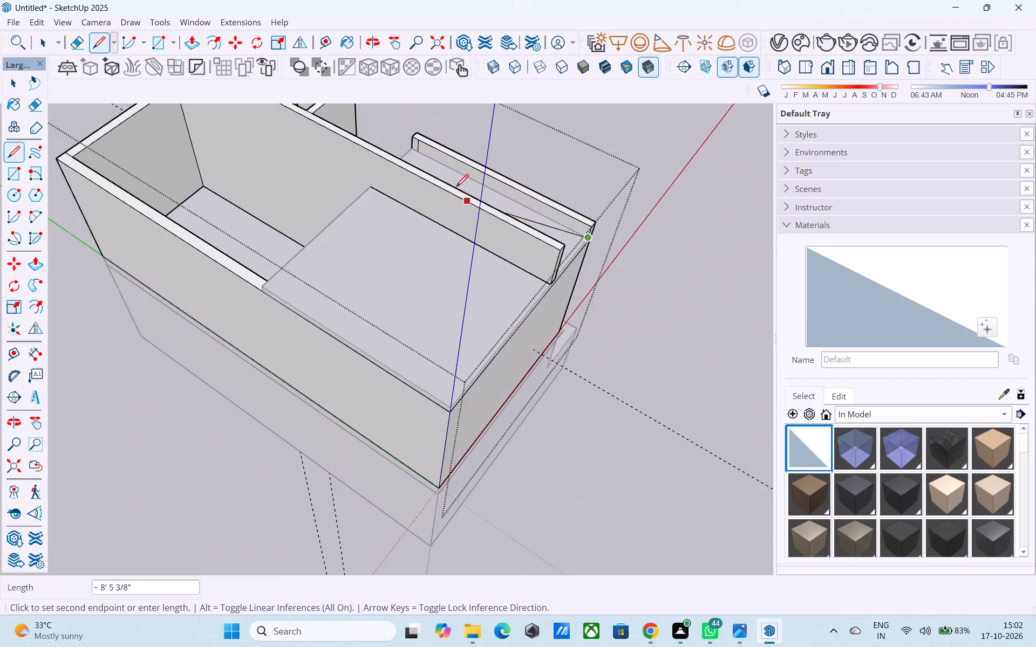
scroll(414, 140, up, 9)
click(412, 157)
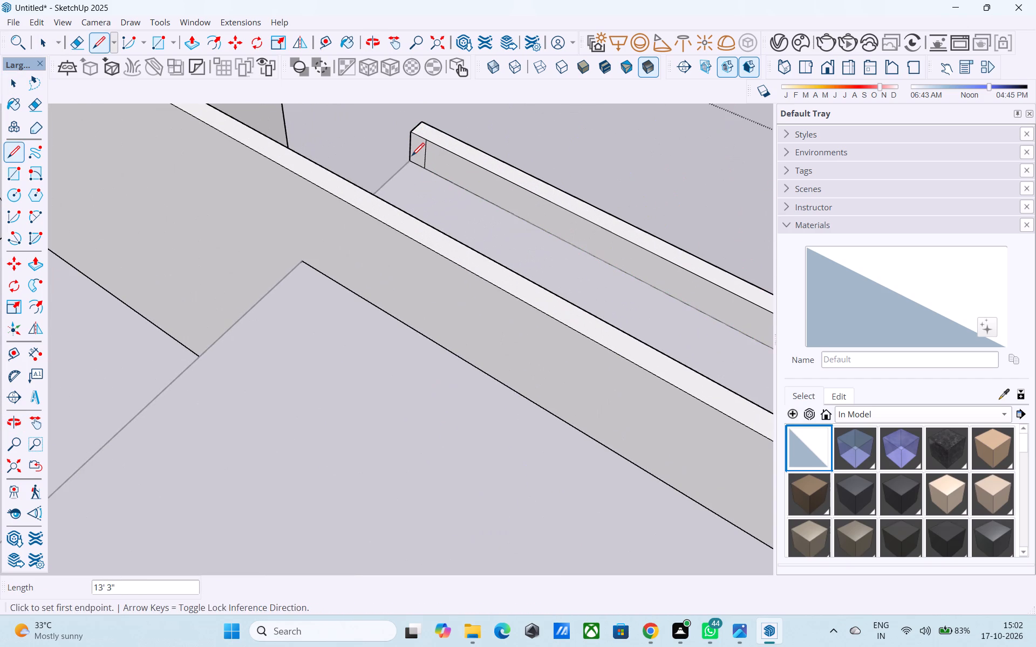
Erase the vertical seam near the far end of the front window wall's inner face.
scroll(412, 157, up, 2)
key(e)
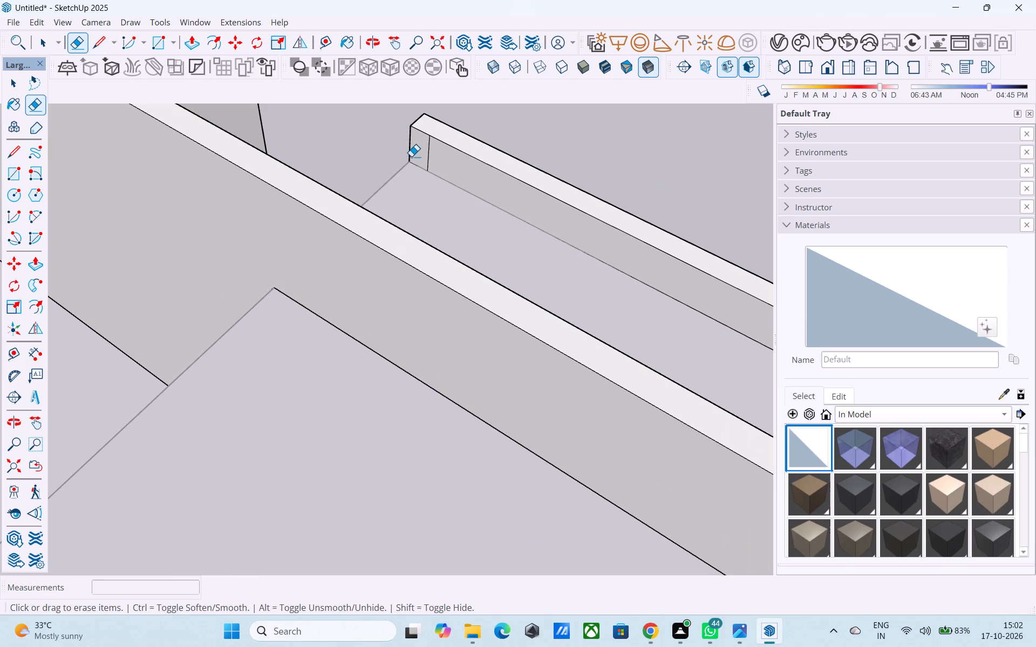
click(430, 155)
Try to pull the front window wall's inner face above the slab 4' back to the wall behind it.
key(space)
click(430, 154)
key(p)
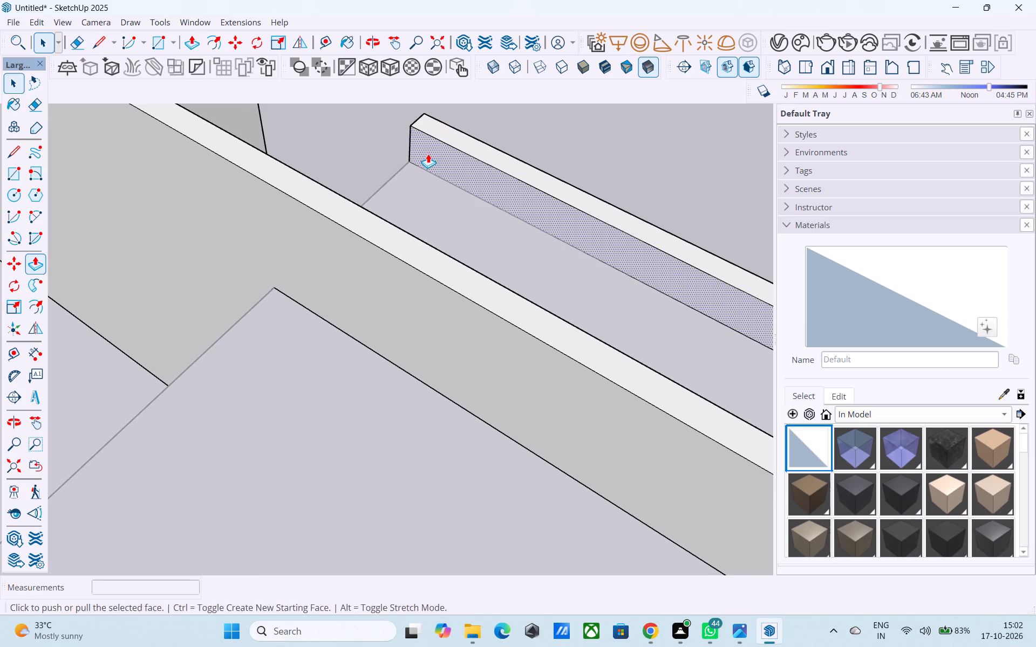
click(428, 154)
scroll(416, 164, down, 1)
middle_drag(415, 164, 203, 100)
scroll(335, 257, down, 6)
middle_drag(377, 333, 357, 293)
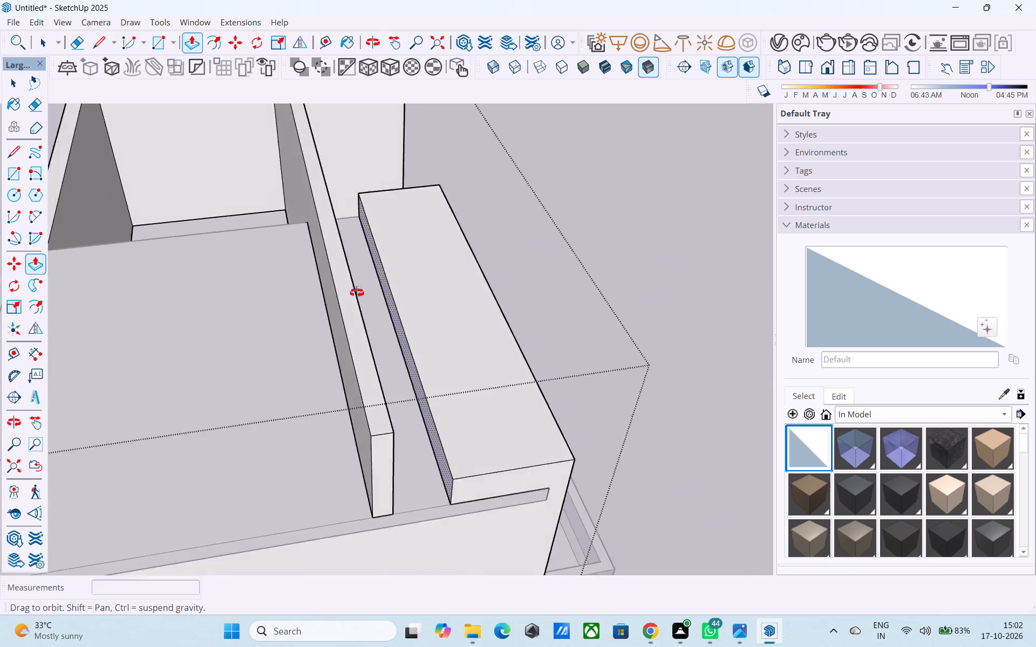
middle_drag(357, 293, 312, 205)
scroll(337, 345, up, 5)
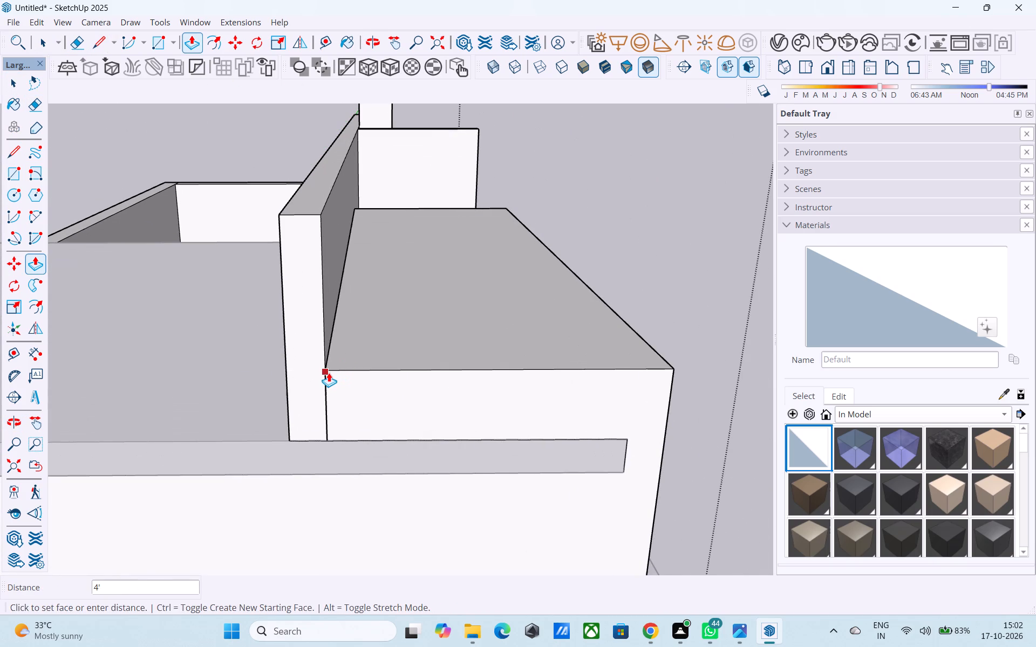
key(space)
Undo the seam erasures, the line along the front window wall and the roof slab's 4' extension.
middle_drag(530, 368, 503, 343)
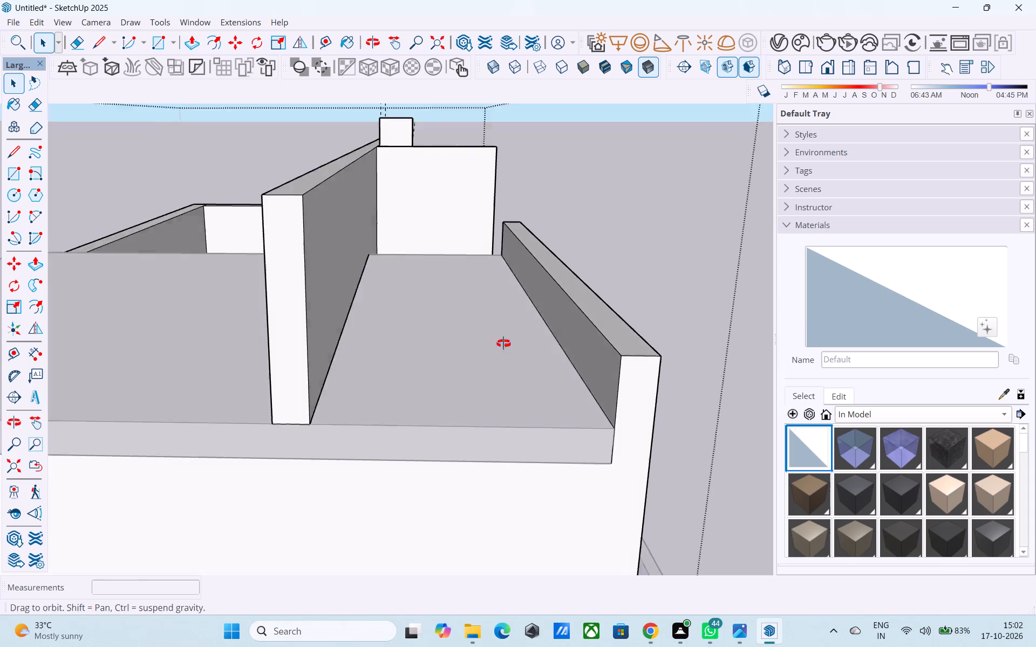
middle_drag(503, 343, 492, 331)
scroll(492, 331, up, 1)
click(551, 435)
scroll(548, 424, down, 5)
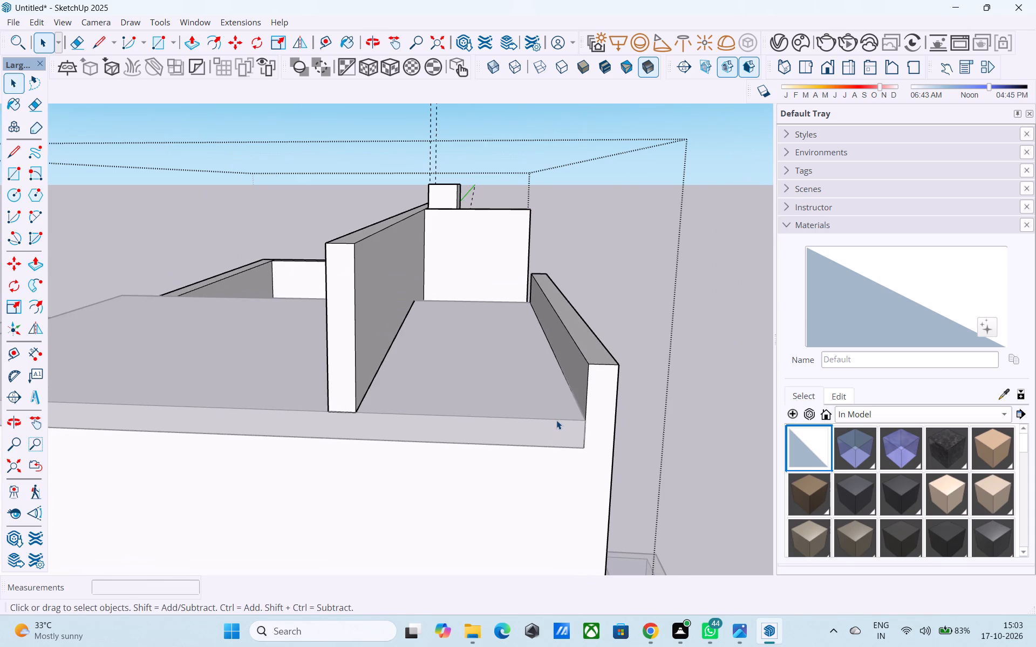
key(ctrl+z)
key(ctrl+z)
key(ctrl+z)
key(ctrl+z)
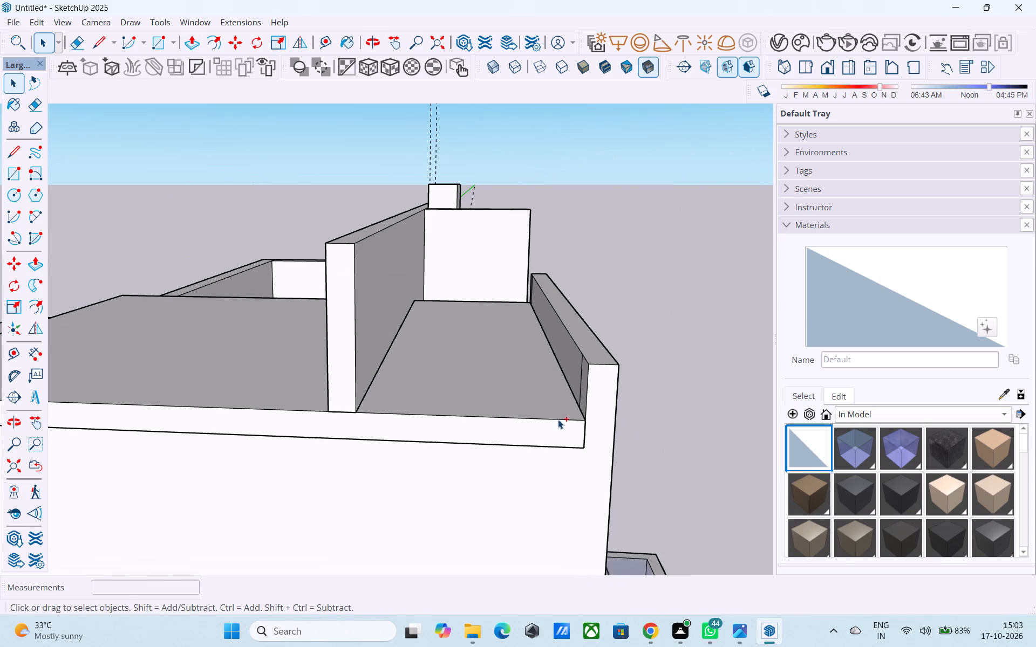
key(ctrl+z)
Inside the upper-storey group, erase the vertical seams near both ends of the front window wall's inner face.
middle_drag(621, 419, 639, 423)
middle_drag(622, 409, 650, 427)
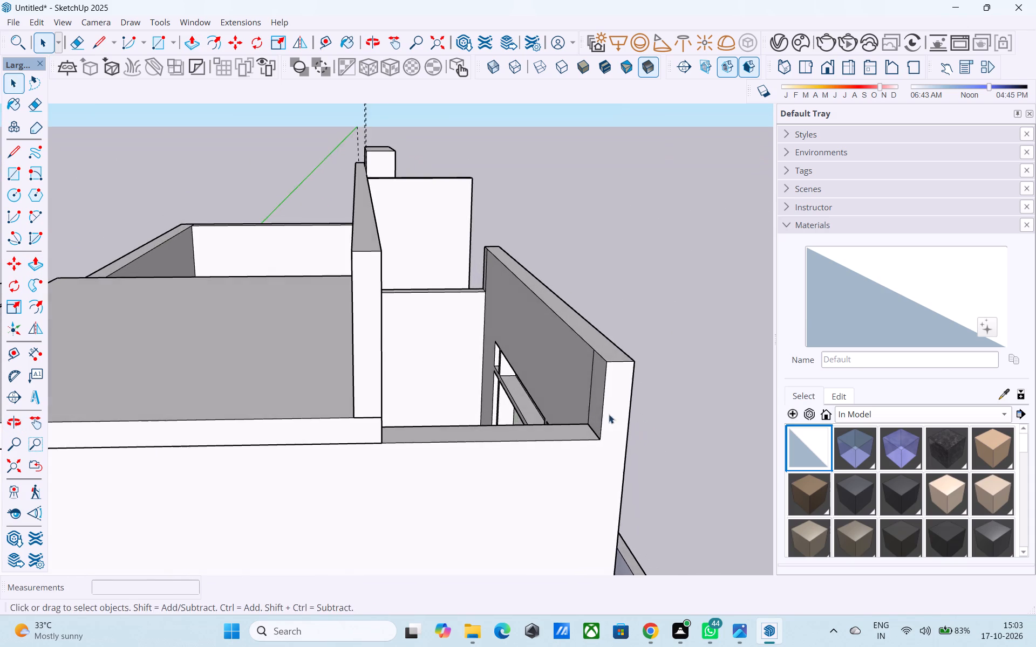
scroll(592, 403, up, 5)
click(580, 385)
double_click(590, 377)
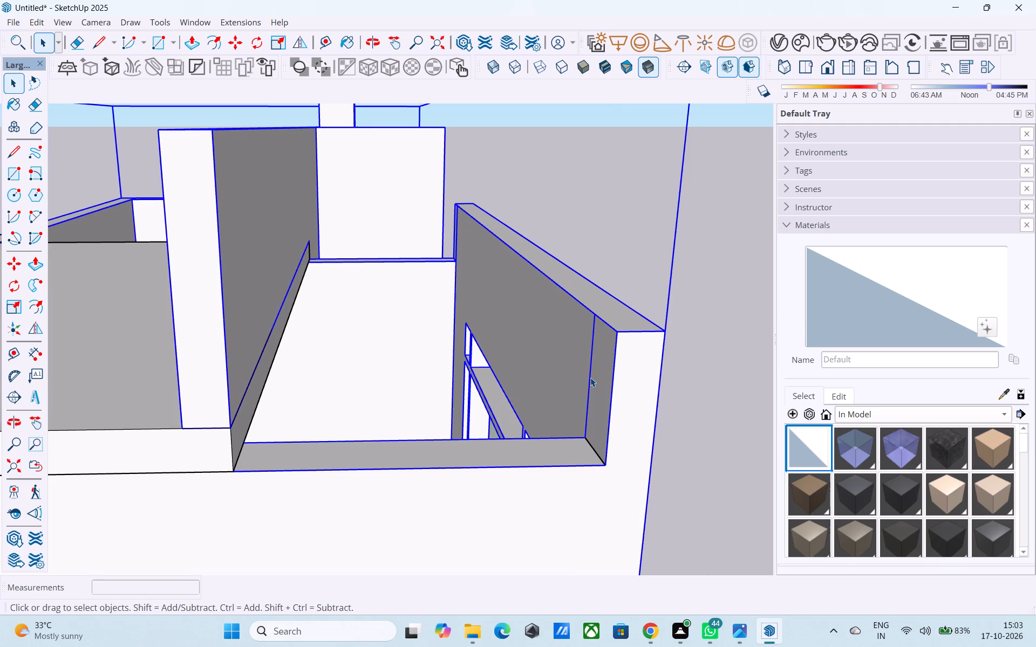
key(e)
drag(590, 377, 584, 372)
middle_drag(463, 231, 515, 267)
scroll(466, 236, up, 5)
drag(420, 209, 409, 202)
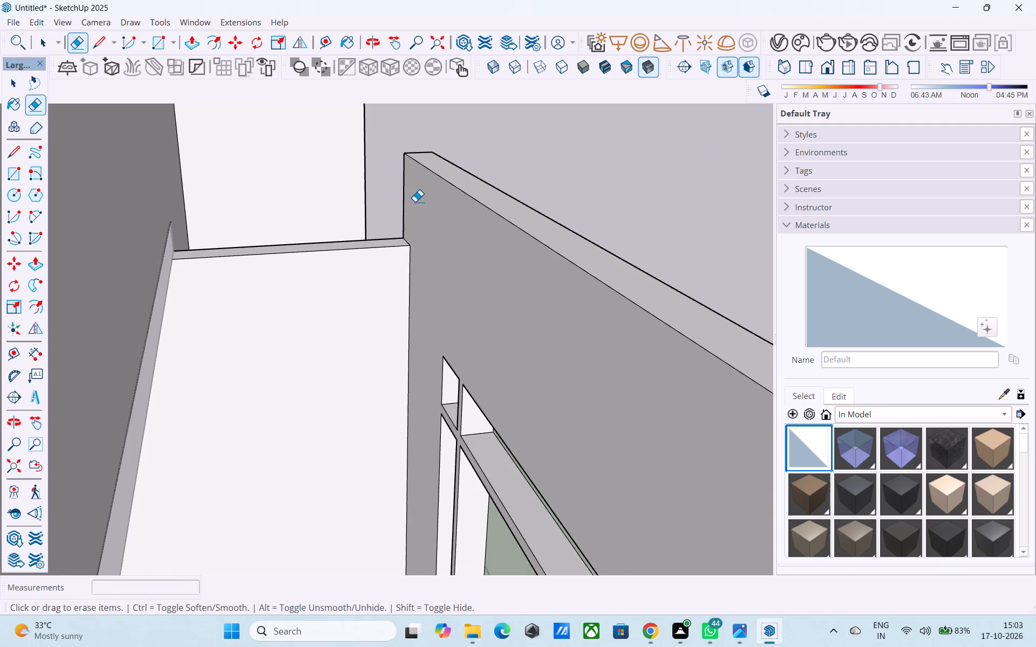
Draw a 12' line across the front window wall's inner face at side-wall height and delete the horizontal face it closes.
key(l)
click(413, 245)
scroll(413, 243, down, 5)
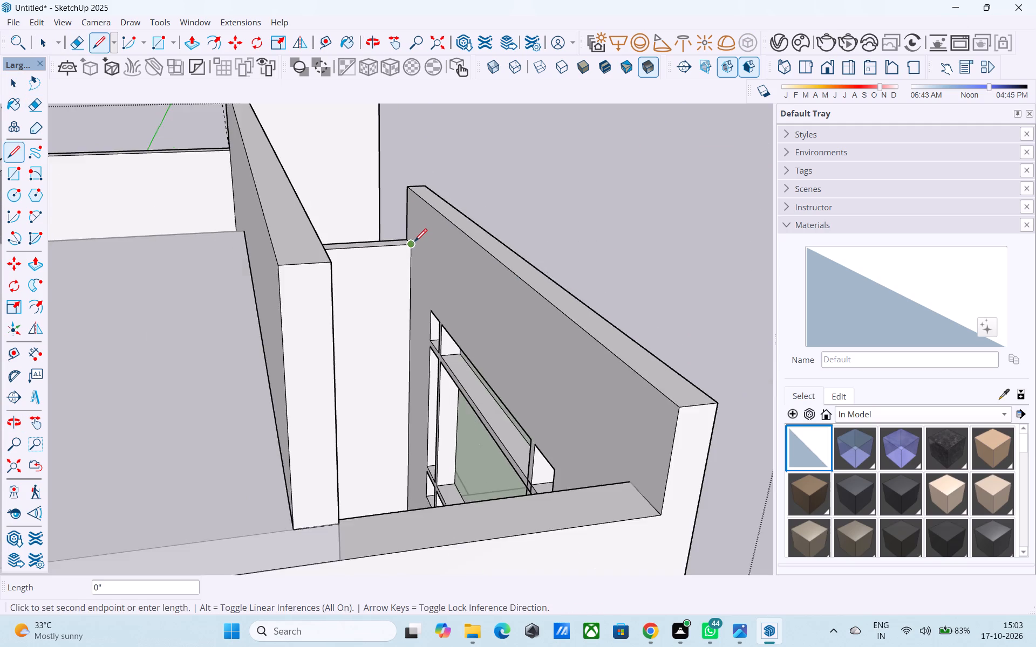
scroll(414, 243, down, 5)
middle_drag(445, 280, 503, 367)
click(577, 444)
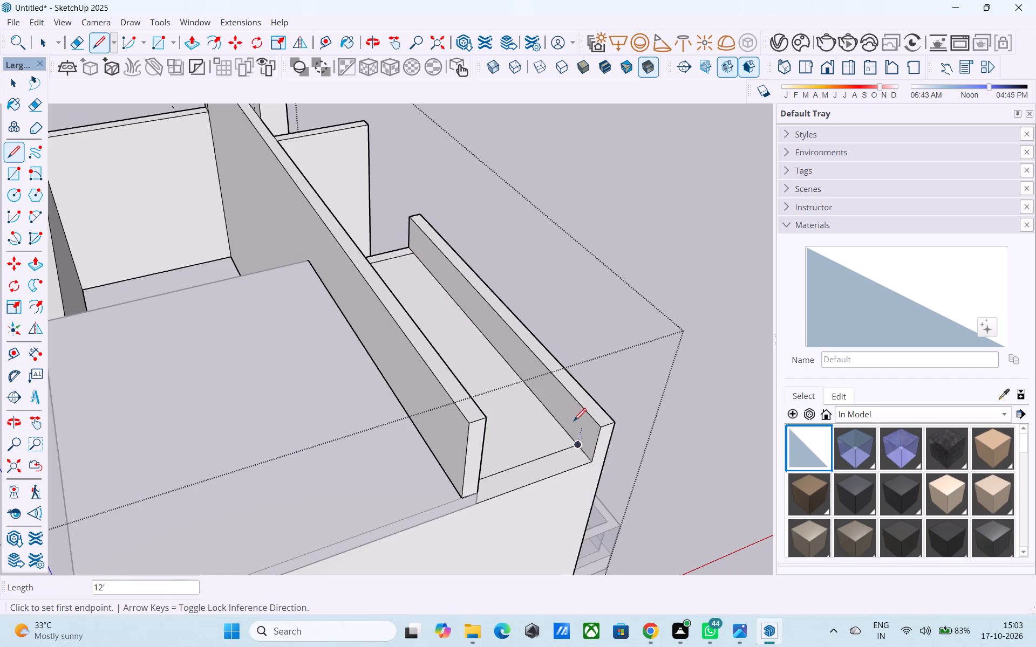
scroll(574, 421, up, 2)
key(space)
click(572, 407)
key(space)
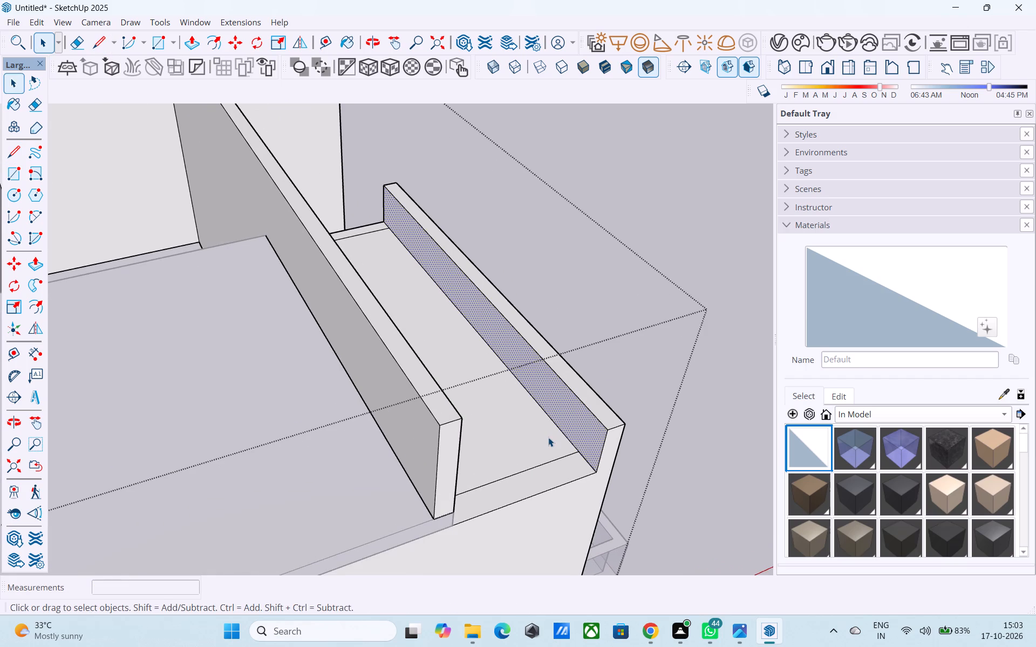
click(548, 437)
key(Delete)
Pull the strip above the line on the front window wall's inner face back to the wall behind it.
click(562, 414)
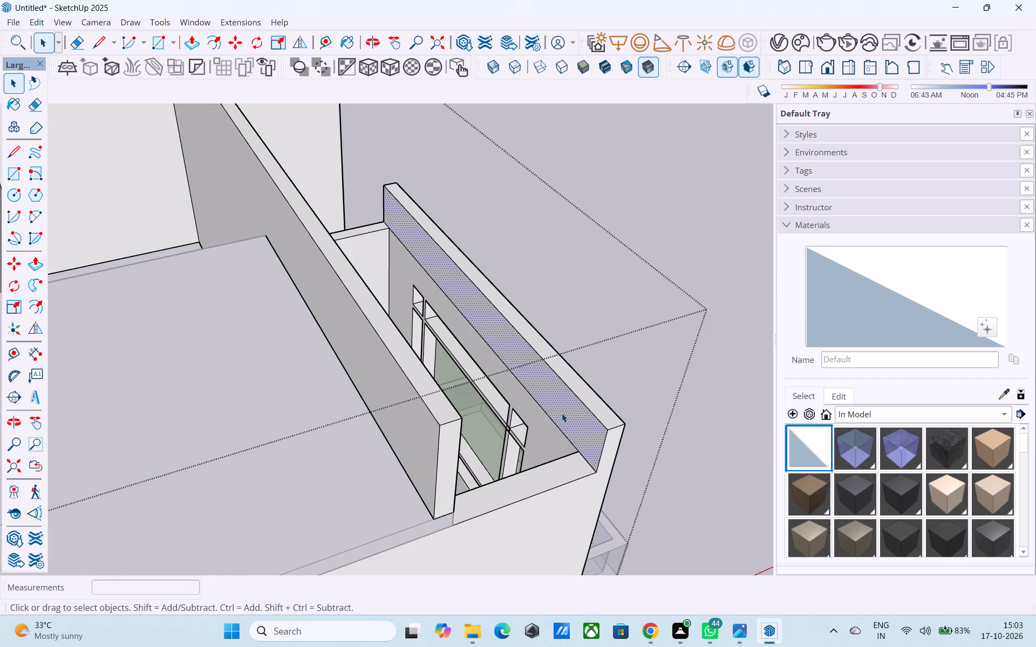
key(p)
click(562, 413)
middle_drag(543, 434, 385, 362)
scroll(404, 364, up, 1)
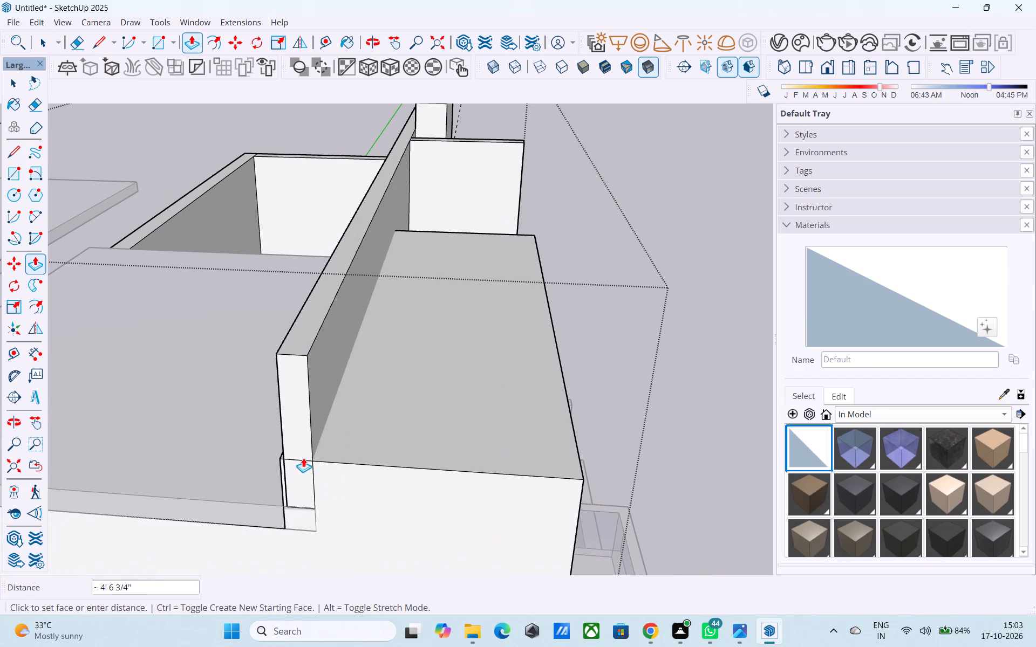
click(311, 435)
middle_drag(329, 431, 181, 395)
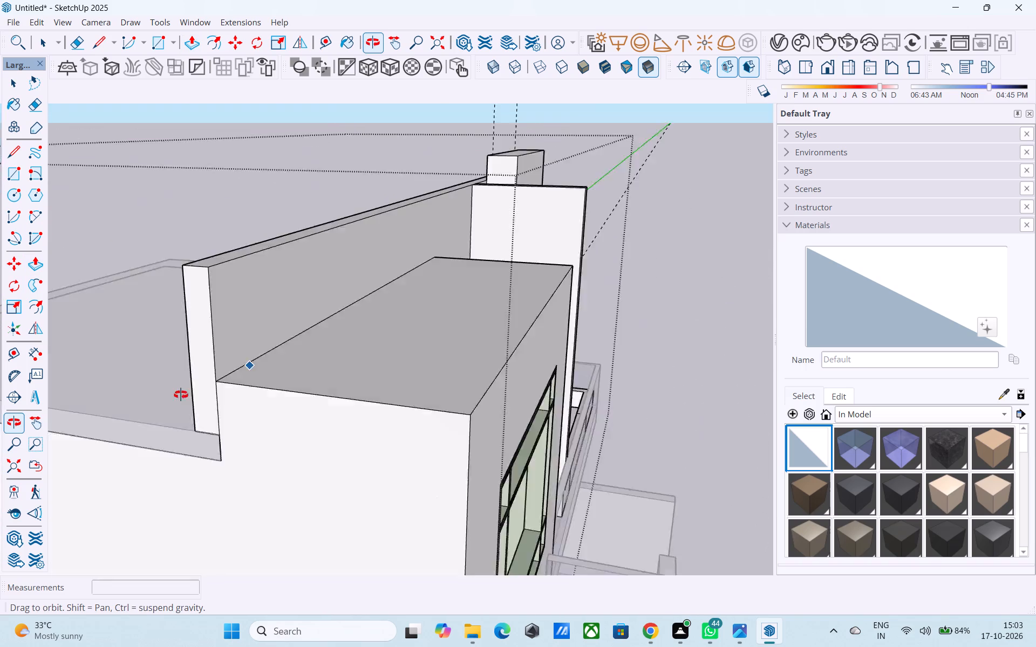
Draw a 10' vertical line on the upper-storey side wall from the roof slab's lower front corner to the wall's base.
middle_drag(181, 395, 180, 395)
scroll(216, 384, down, 8)
middle_drag(220, 388, 366, 356)
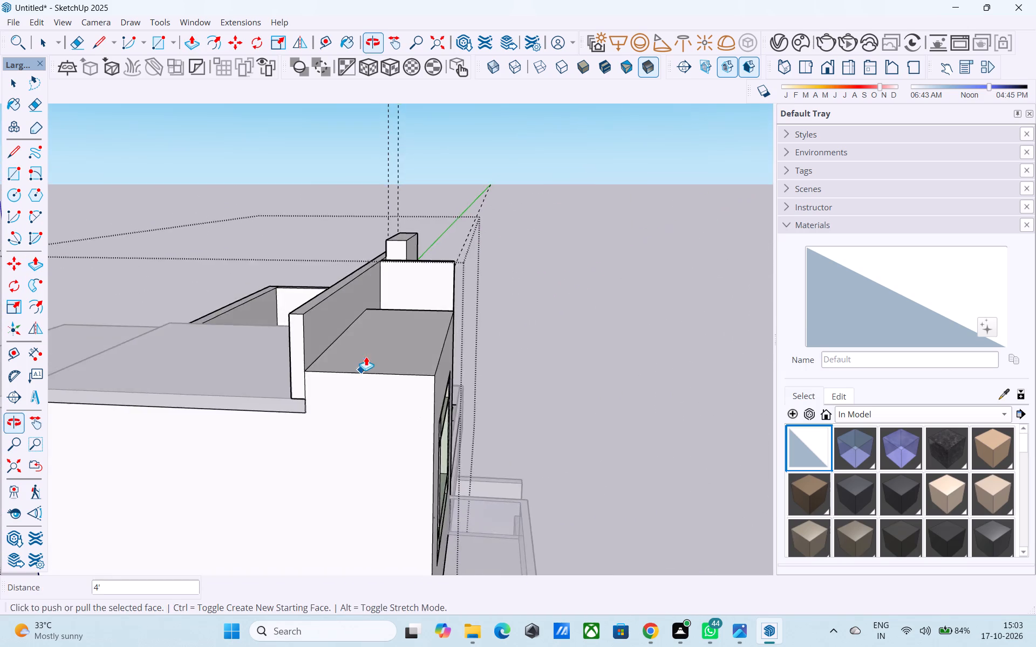
scroll(366, 355, down, 10)
middle_drag(358, 397, 216, 396)
scroll(216, 396, down, 3)
middle_drag(216, 396, 315, 371)
key(space)
key(l)
middle_drag(315, 372, 381, 376)
scroll(355, 390, up, 13)
click(304, 348)
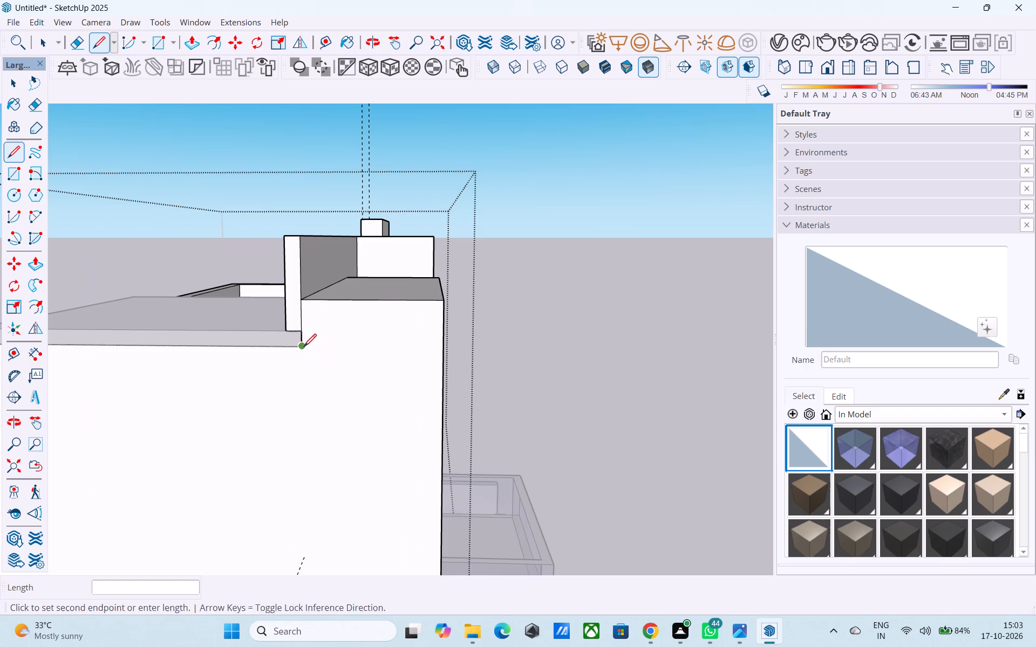
middle_drag(305, 348, 468, 389)
scroll(468, 380, down, 8)
middle_drag(485, 454, 372, 393)
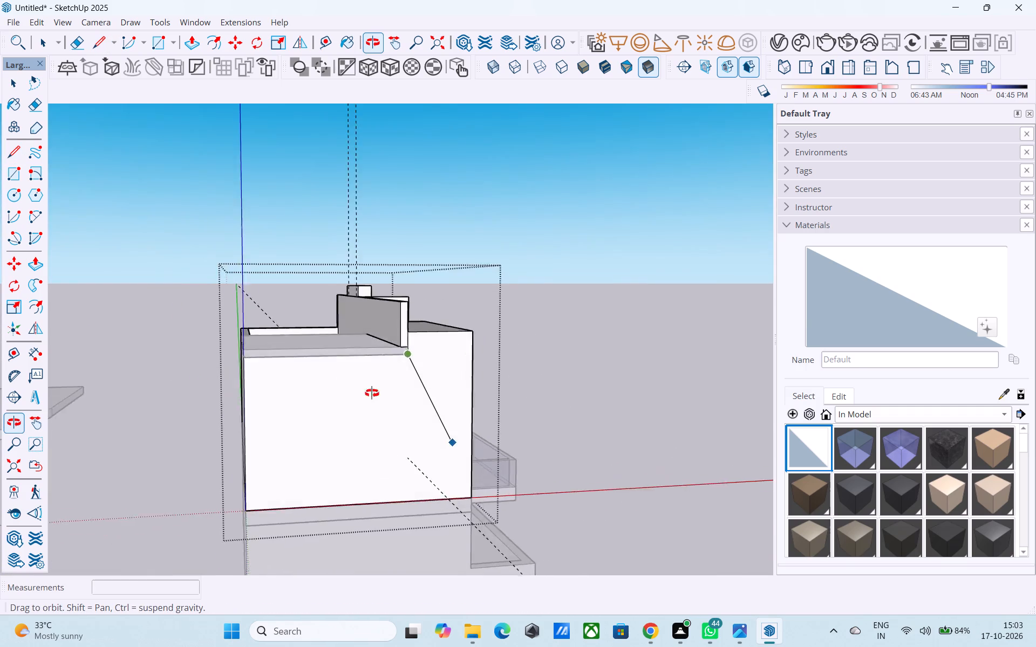
middle_drag(372, 393, 325, 389)
click(370, 499)
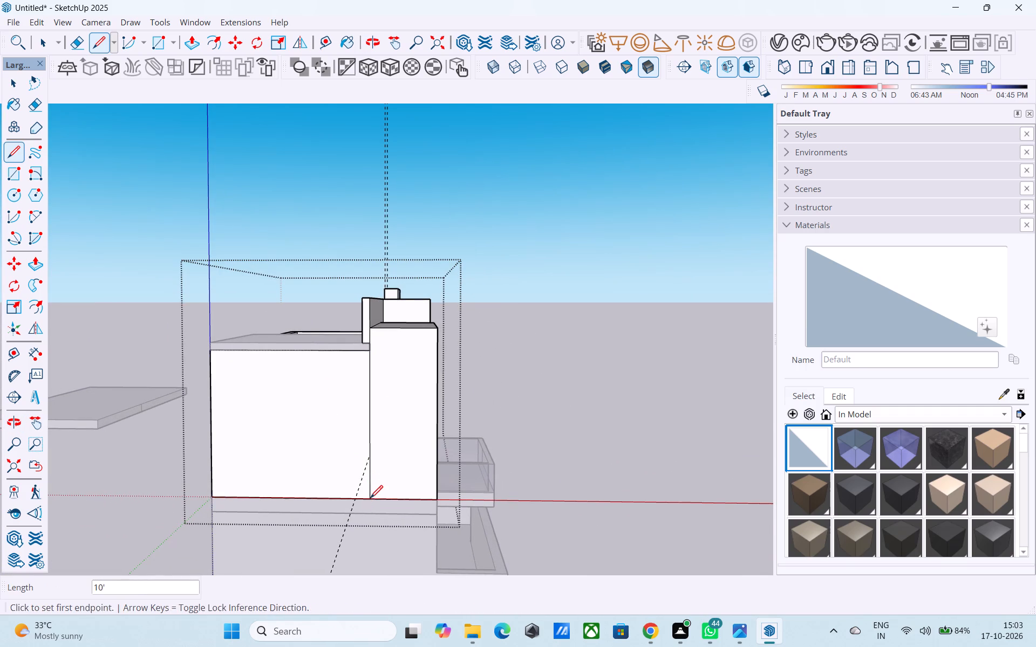
scroll(409, 440, down, 1)
middle_drag(407, 436, 153, 440)
scroll(171, 440, up, 1)
middle_drag(315, 410, 217, 430)
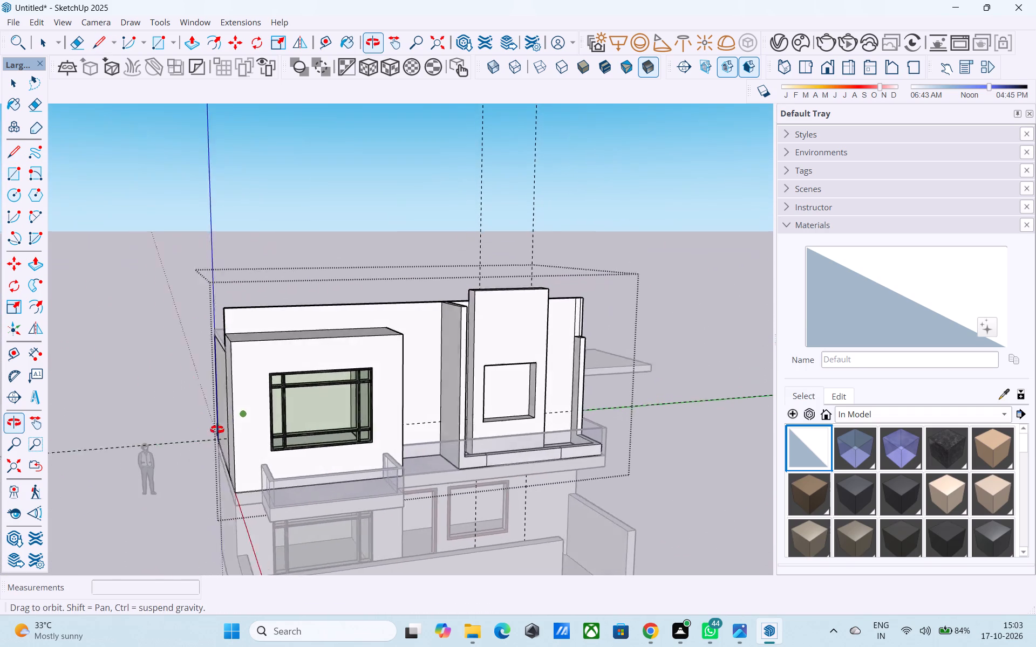
middle_drag(217, 430, 336, 404)
key(space)
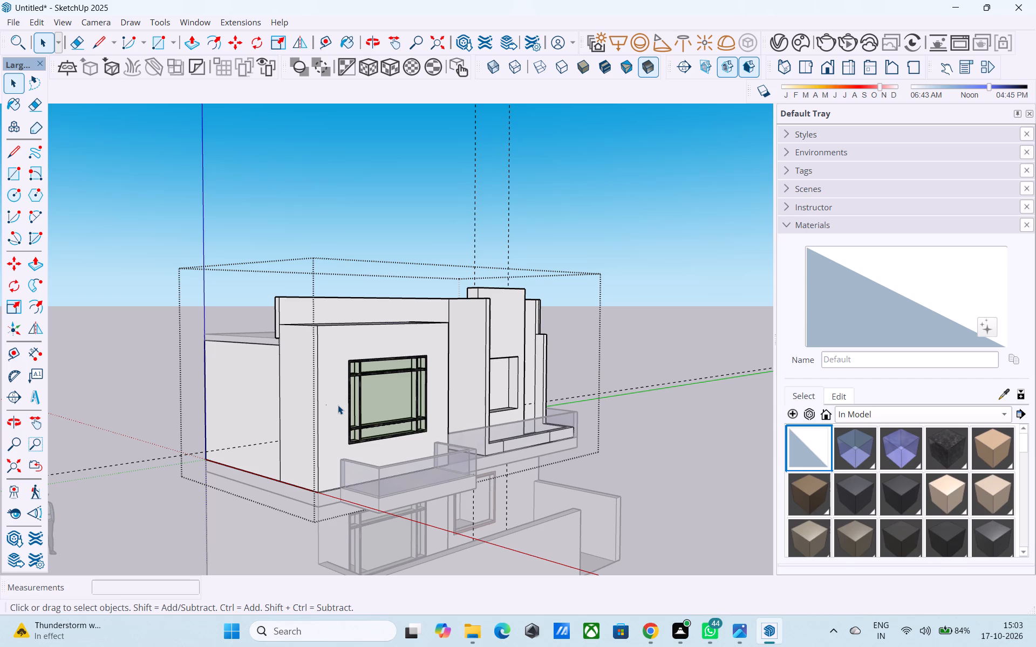
middle_drag(338, 405, 272, 413)
middle_drag(326, 254, 253, 234)
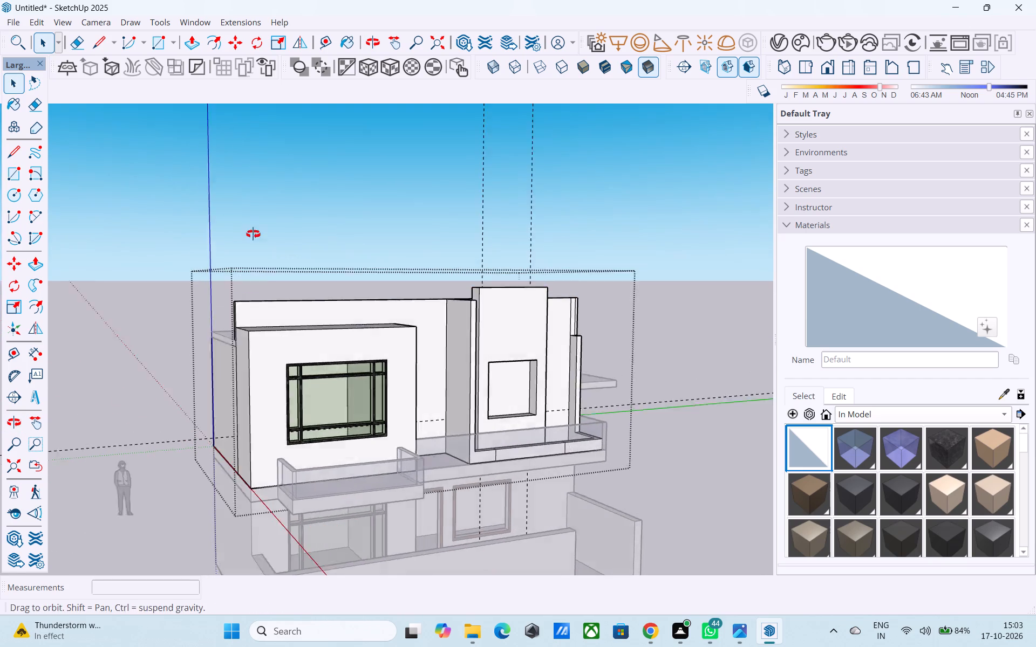
middle_drag(253, 234, 243, 226)
scroll(257, 233, down, 5)
middle_drag(282, 283, 257, 314)
click(249, 209)
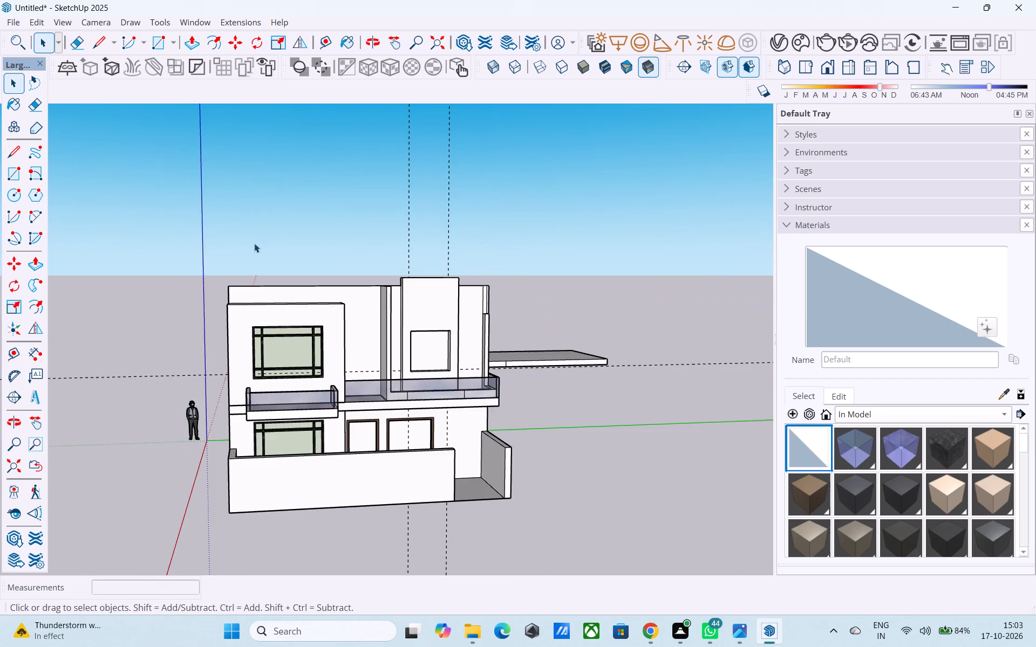
Examine the house's front facade and side wall from several angles.
scroll(255, 251, down, 6)
middle_drag(256, 260, 272, 316)
scroll(271, 343, up, 11)
middle_drag(233, 375, 369, 339)
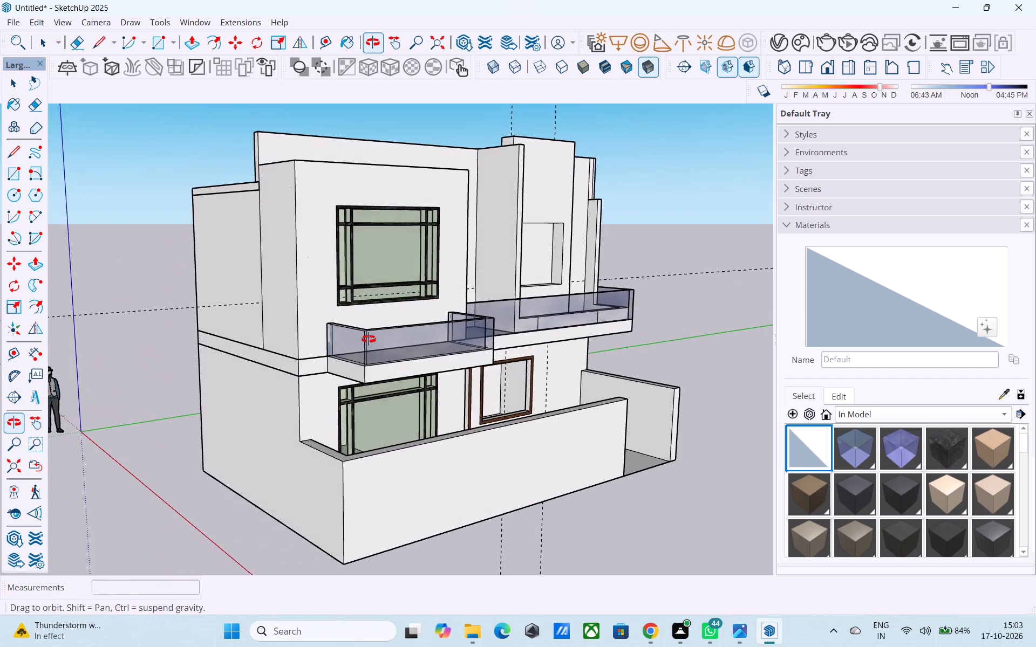
middle_drag(369, 339, 373, 336)
middle_drag(321, 361, 305, 349)
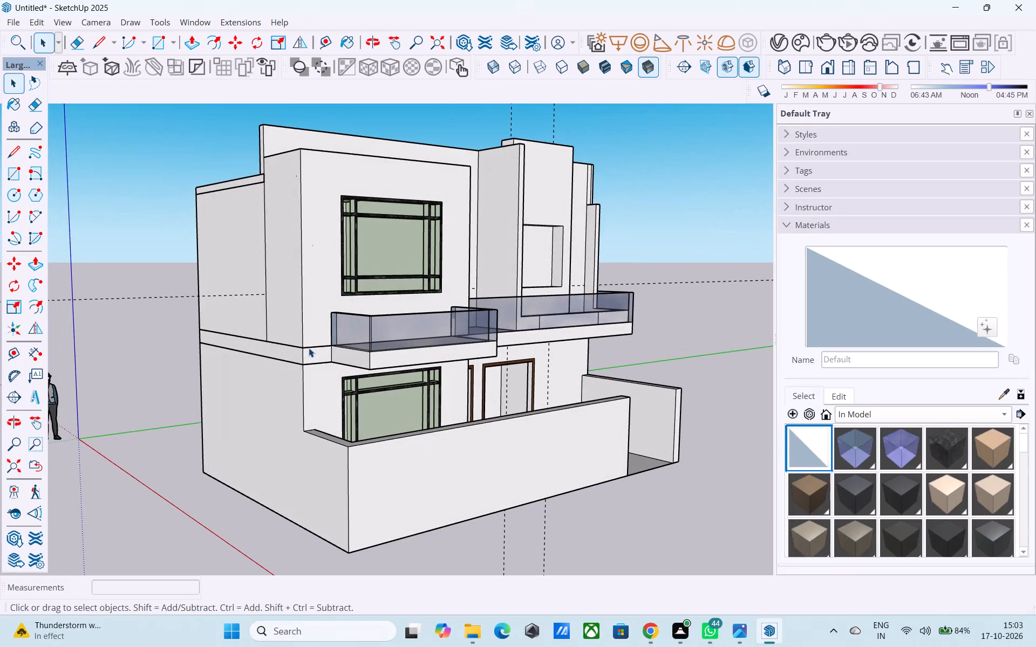
middle_drag(310, 347, 315, 334)
middle_drag(317, 330, 319, 334)
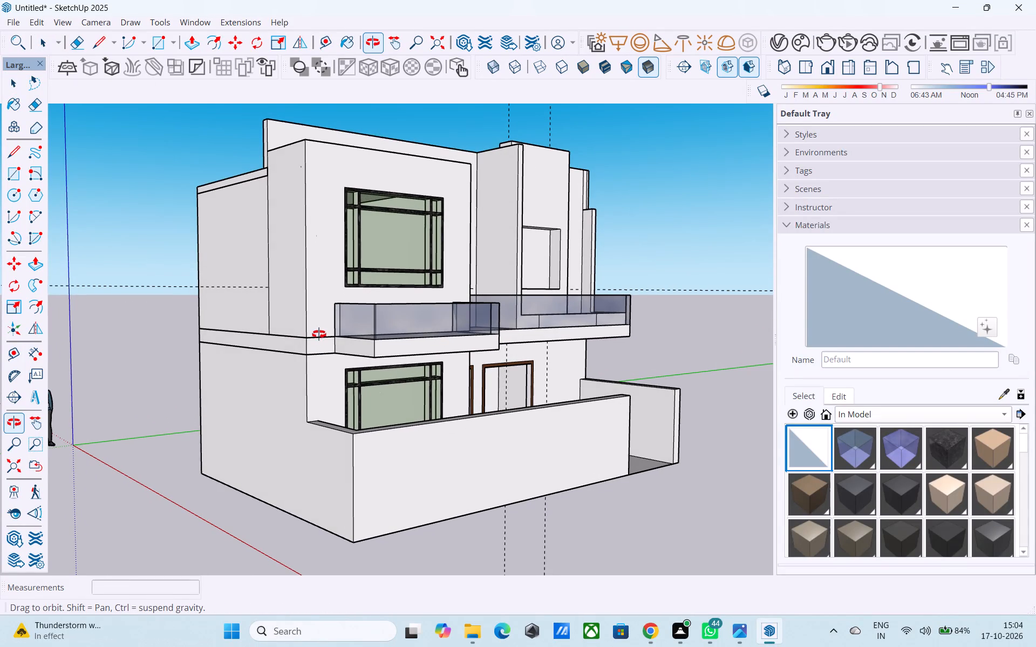
middle_drag(319, 334, 331, 370)
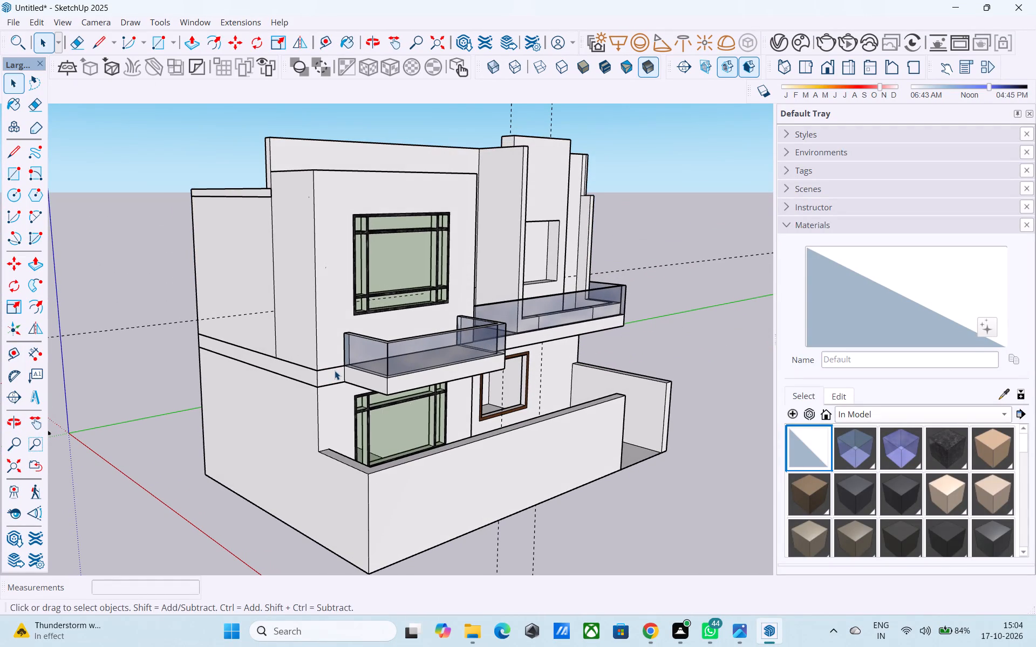
scroll(335, 370, down, 5)
middle_drag(335, 370, 255, 421)
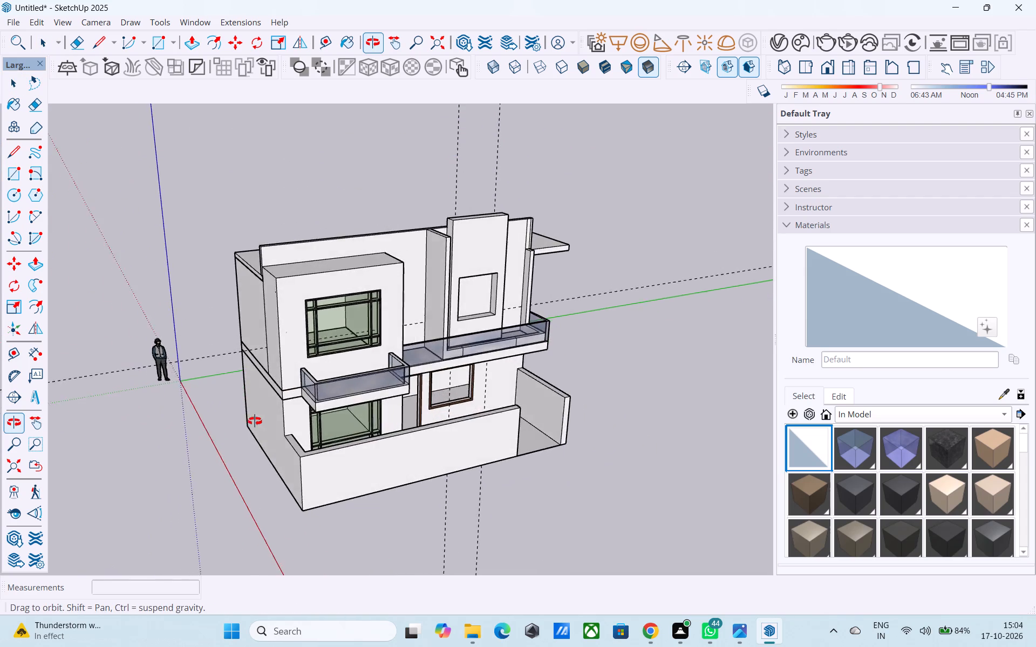
middle_drag(255, 421, 148, 395)
middle_drag(192, 374, 223, 335)
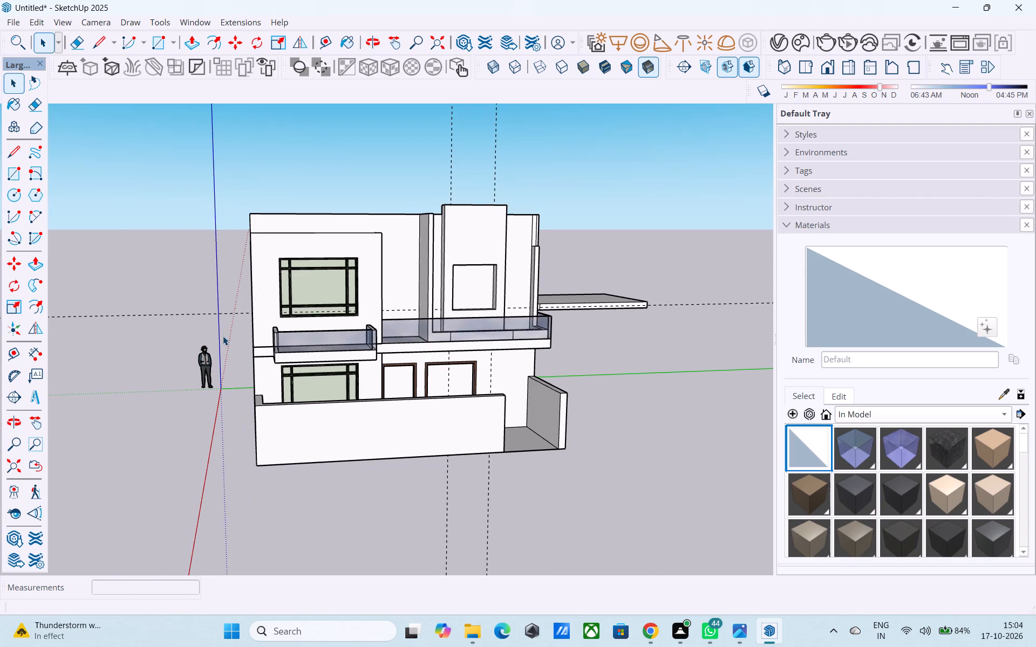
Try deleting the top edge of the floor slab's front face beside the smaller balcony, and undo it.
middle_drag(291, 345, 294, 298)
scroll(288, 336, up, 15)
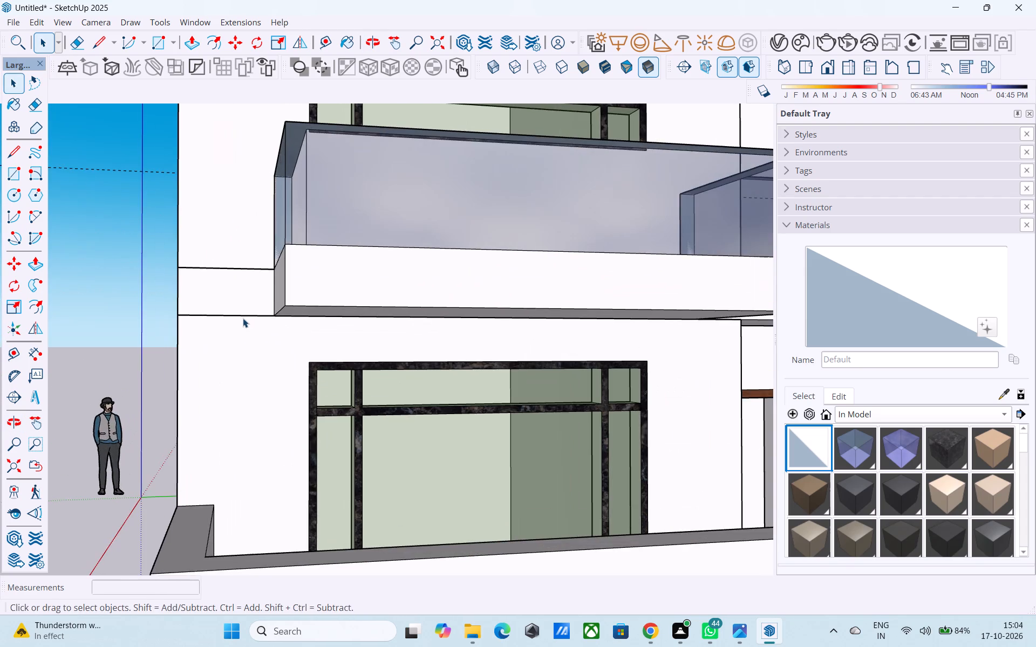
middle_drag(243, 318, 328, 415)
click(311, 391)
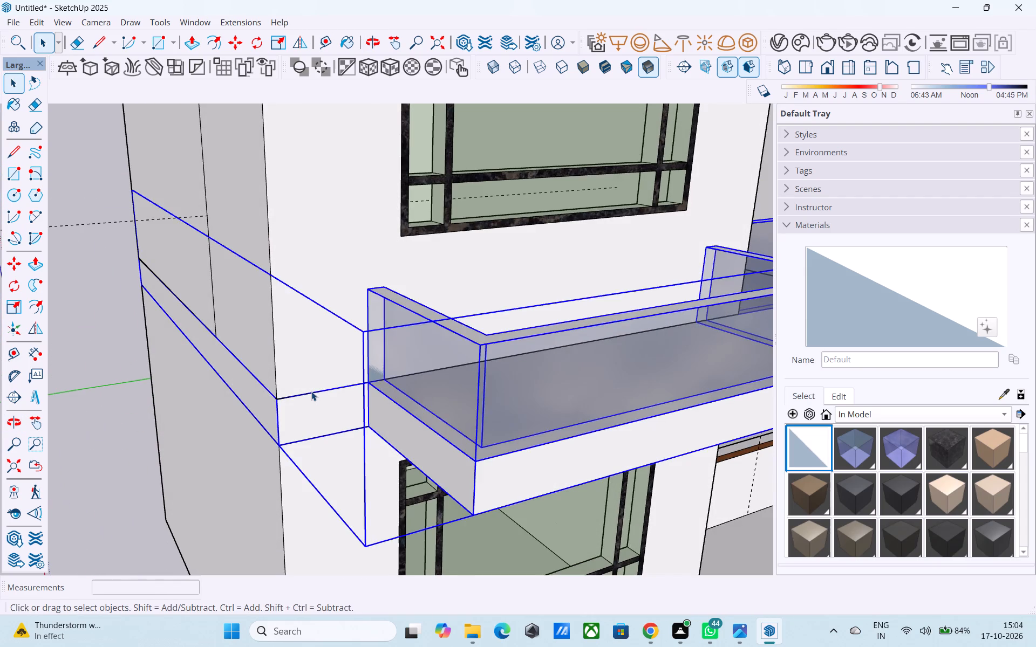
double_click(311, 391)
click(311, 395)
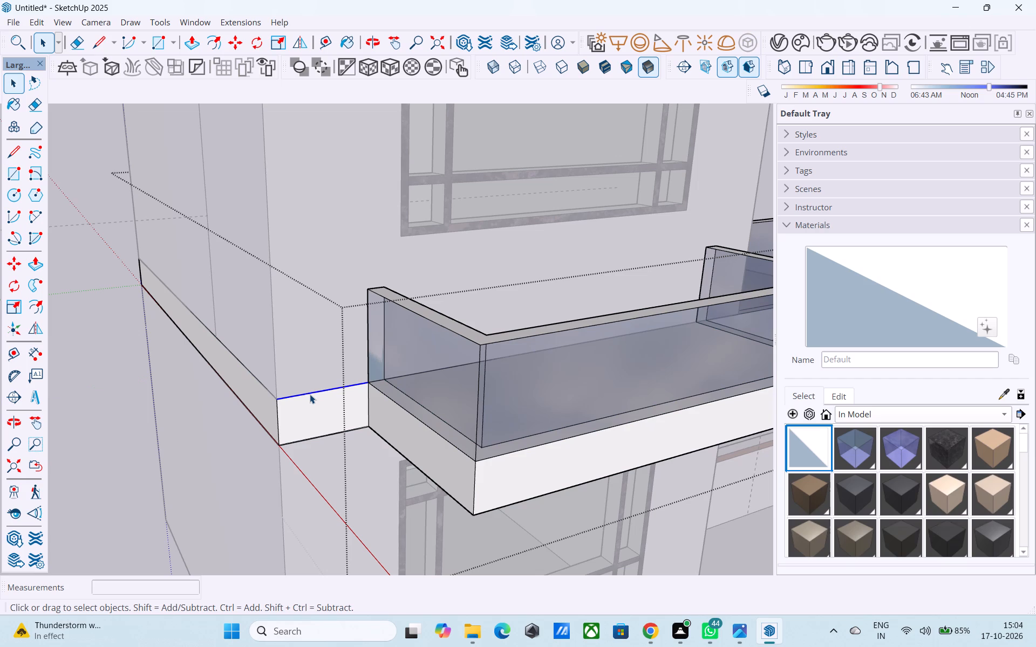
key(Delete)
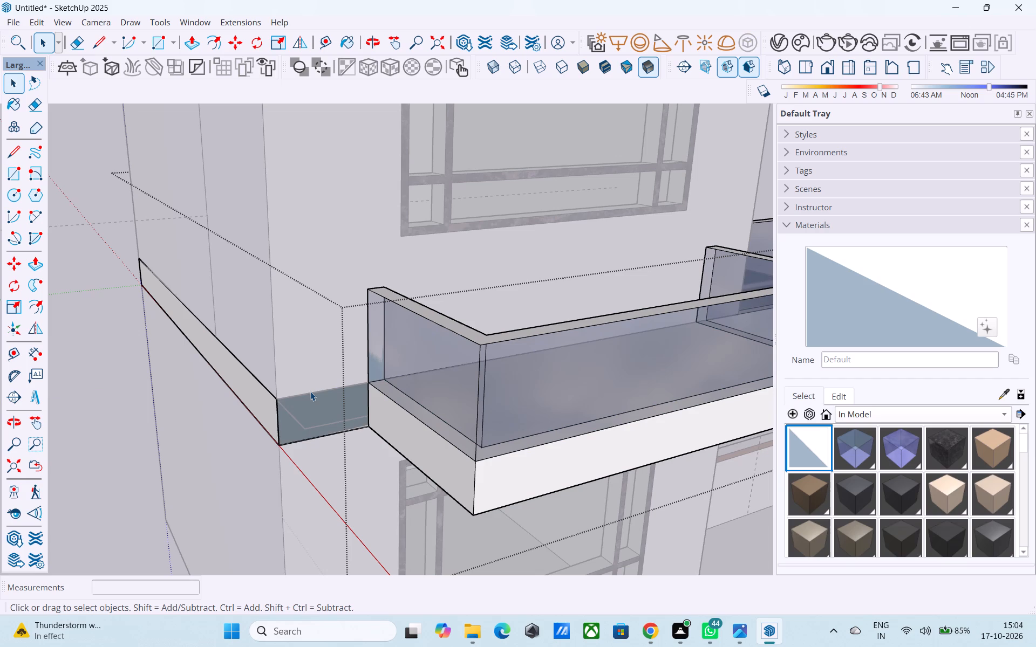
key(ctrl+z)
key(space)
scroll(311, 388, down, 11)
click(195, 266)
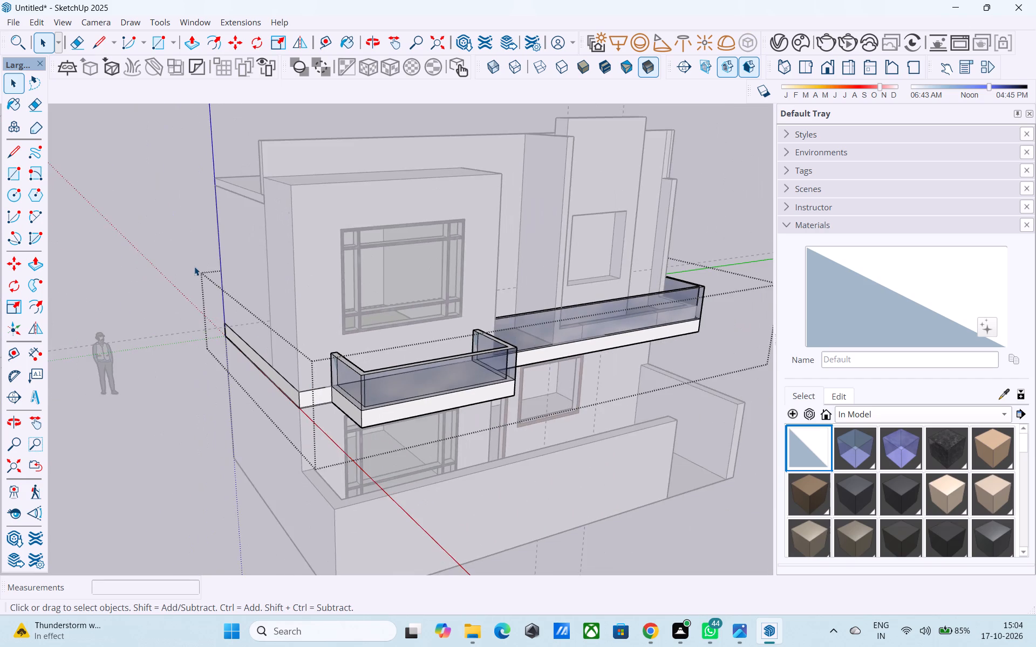
Inside the lower-storey group, draw a 6' vertical line on the side wall from the front boundary wall's inner corner to the base.
middle_drag(338, 347, 384, 367)
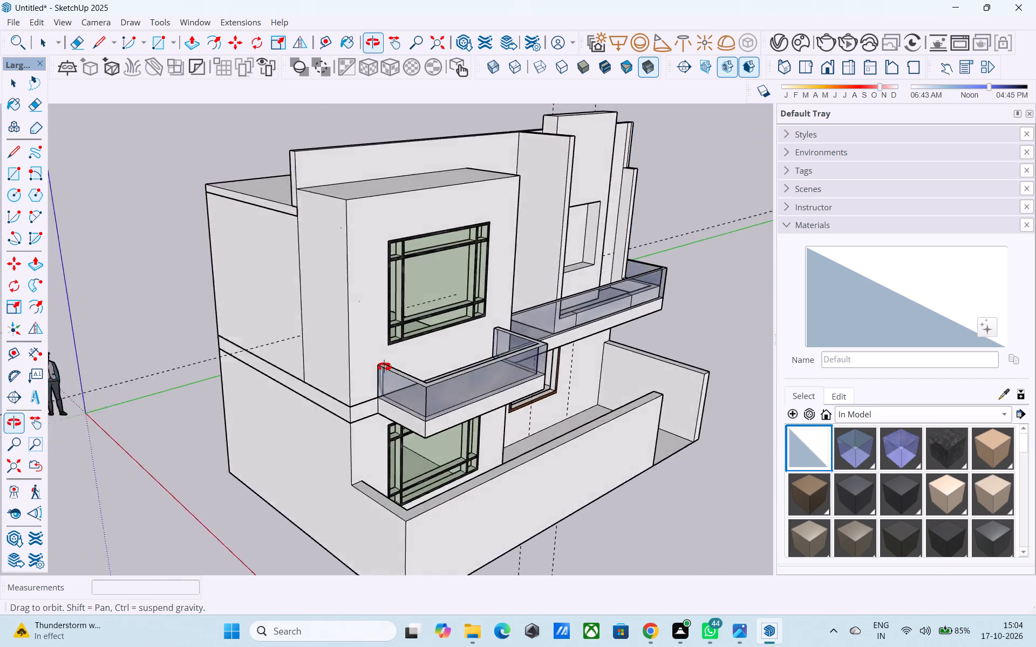
middle_drag(384, 367, 417, 315)
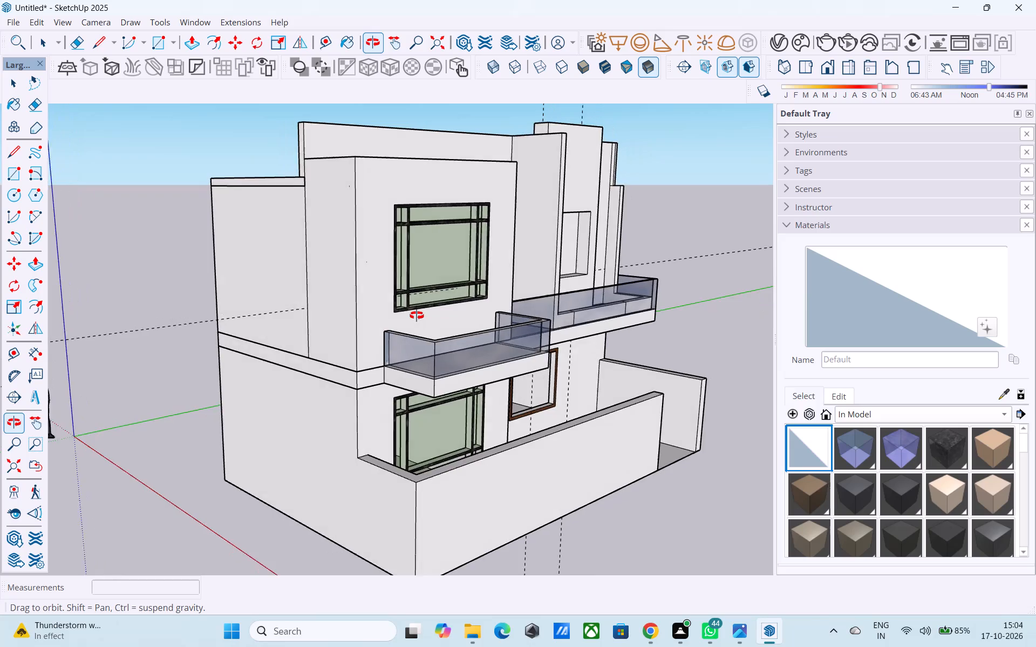
middle_drag(417, 315, 466, 334)
scroll(336, 298, down, 2)
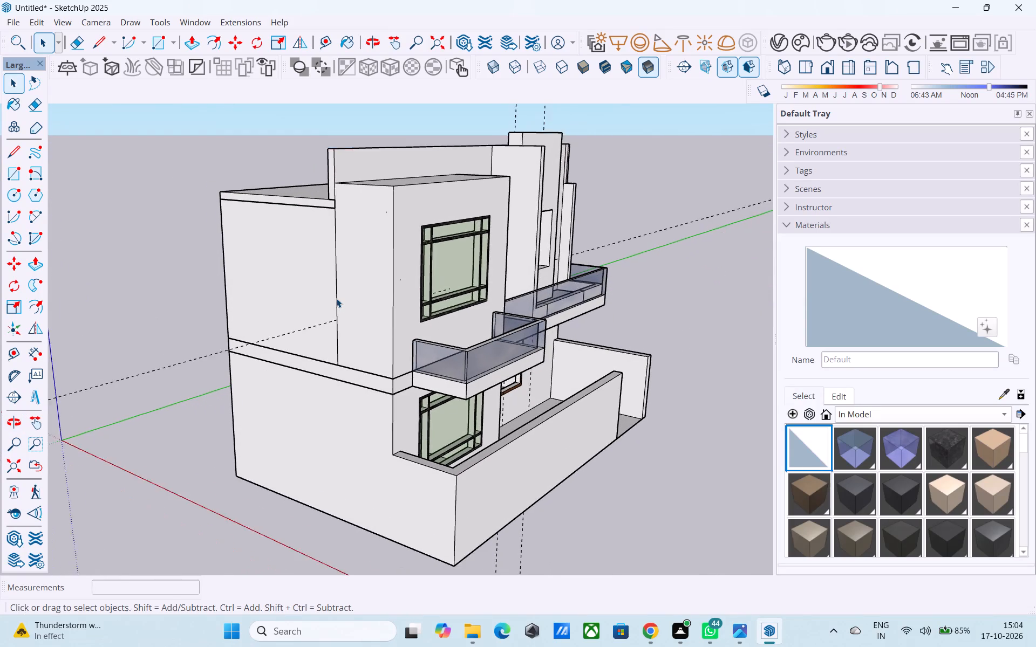
scroll(336, 298, down, 1)
middle_drag(336, 298, 450, 309)
scroll(450, 309, down, 4)
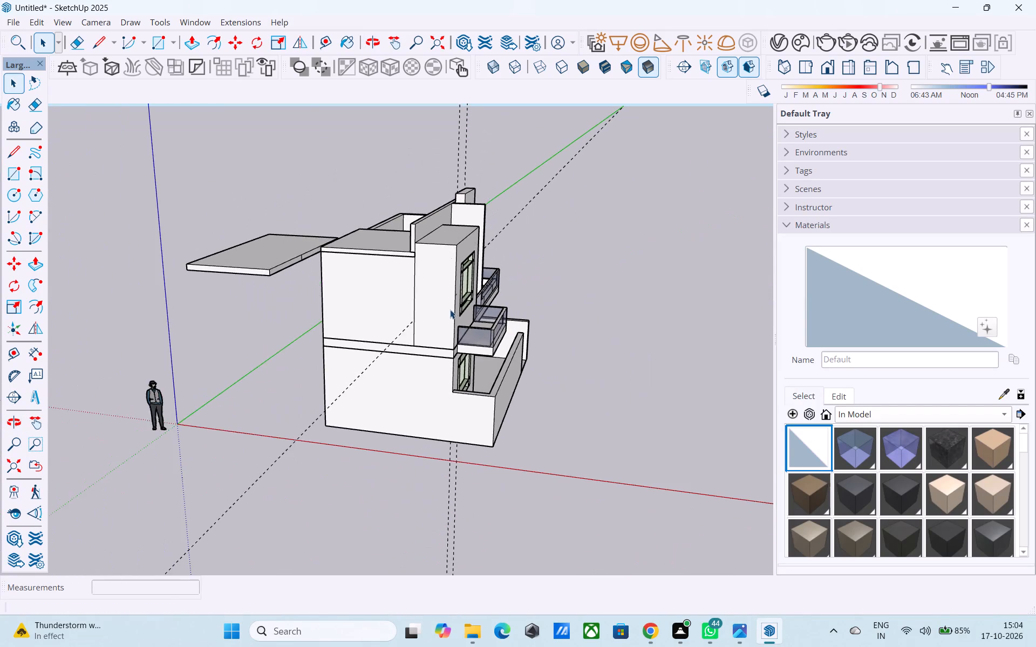
scroll(450, 309, down, 3)
middle_drag(453, 368, 472, 425)
scroll(457, 393, up, 13)
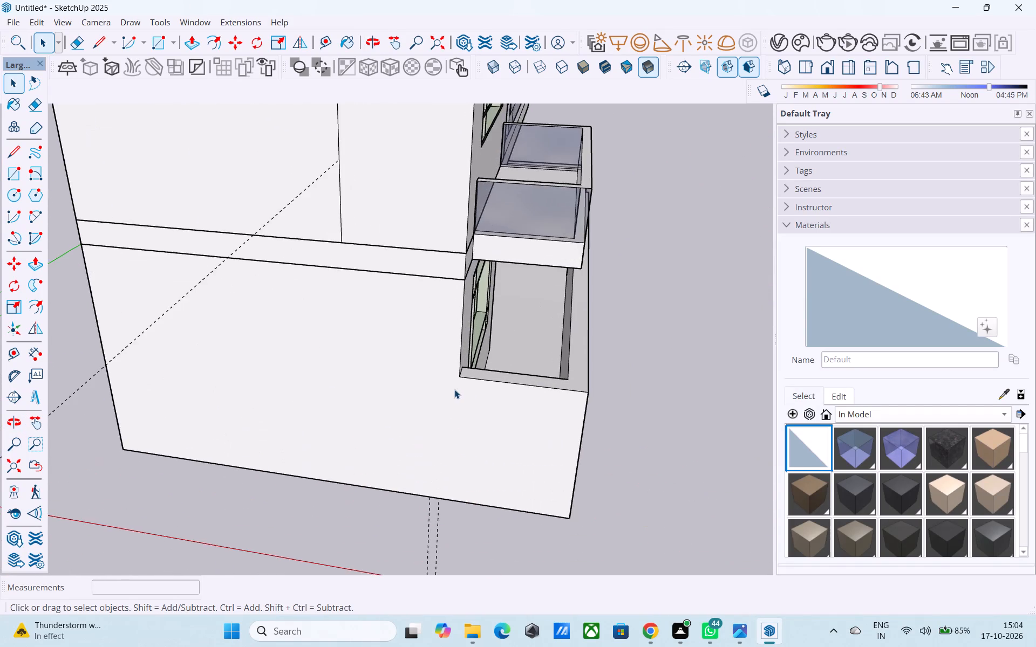
scroll(454, 389, up, 4)
key(l)
click(461, 370)
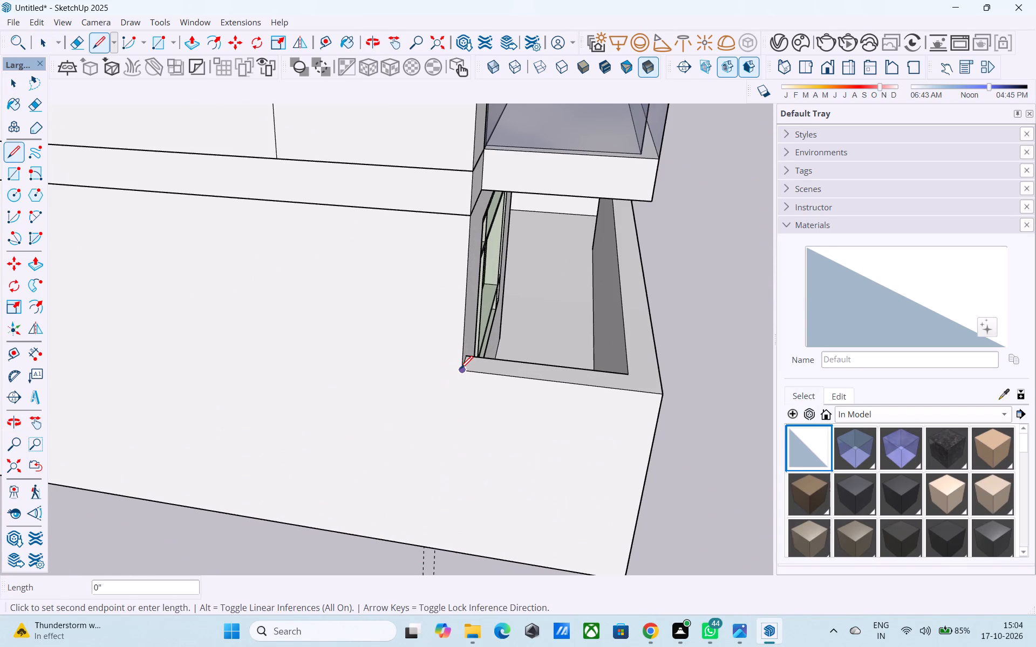
key(space)
double_click(460, 370)
key(l)
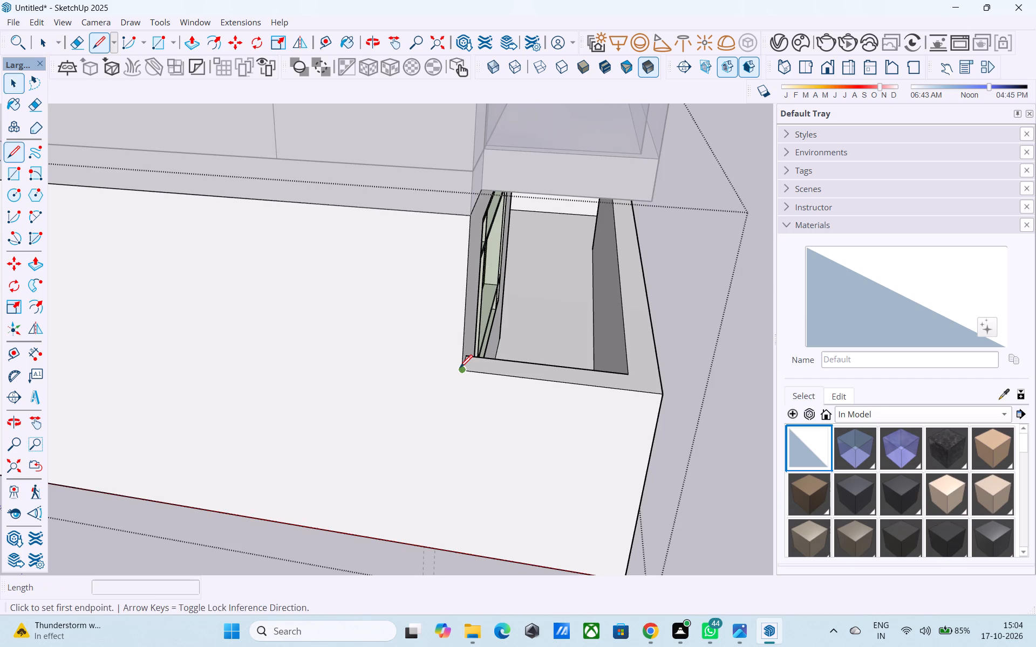
click(460, 369)
scroll(459, 369, down, 6)
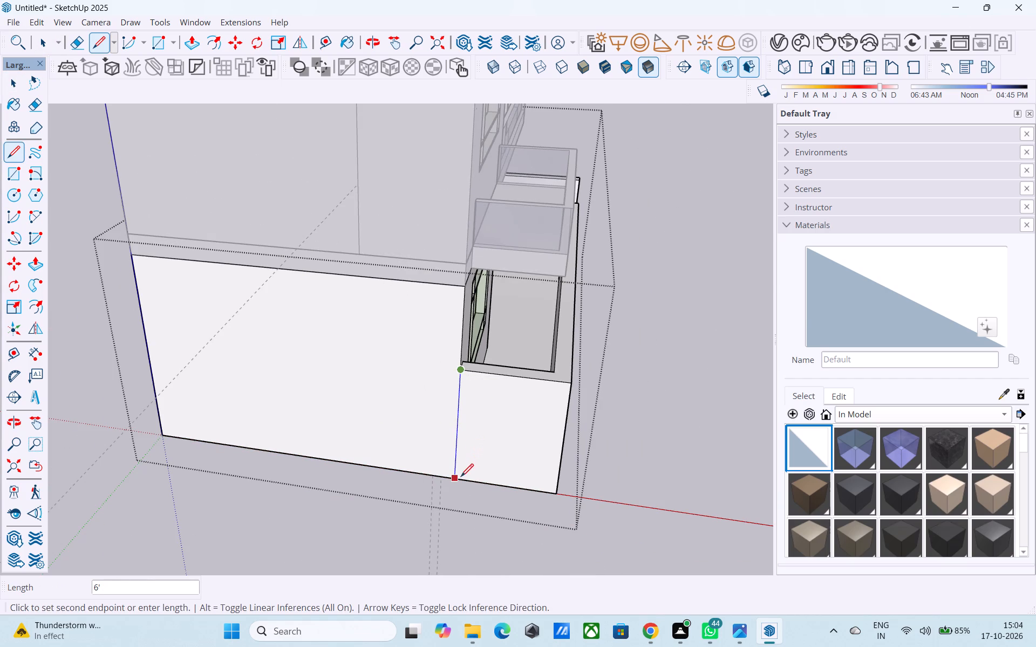
click(455, 482)
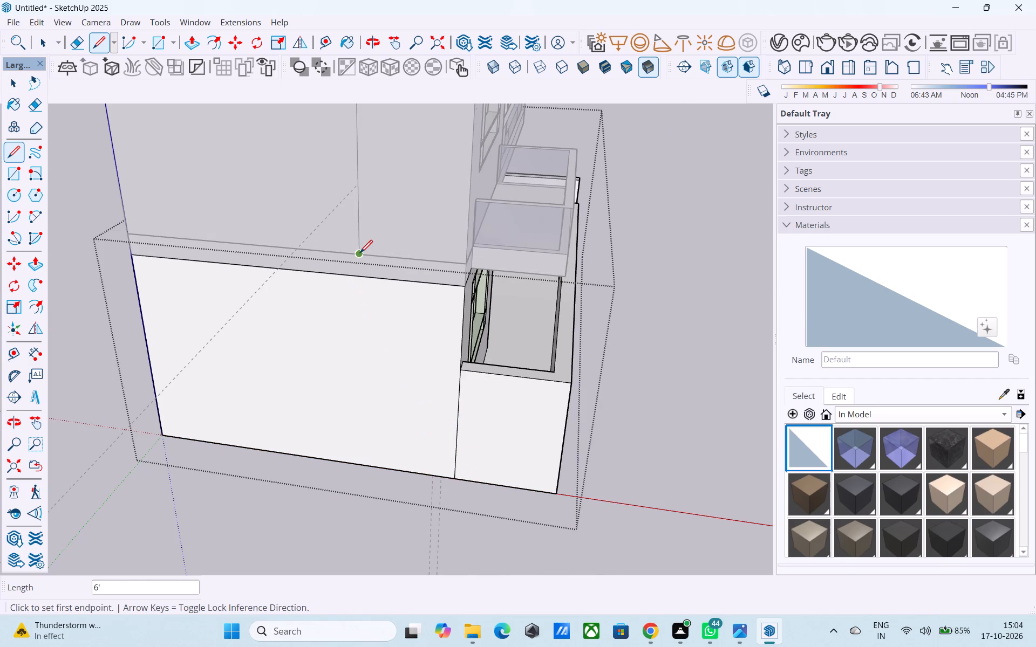
Inside the upper-storey group, draw a line continuing the side wall's vertical line down across the lower storey to its base.
click(360, 253)
key(space)
double_click(360, 253)
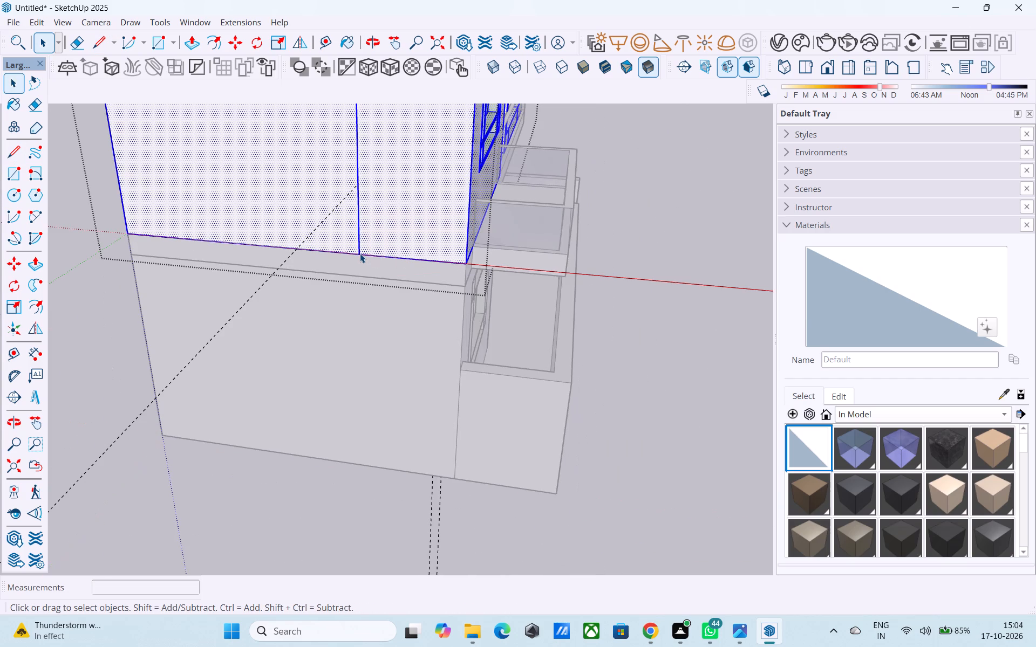
text(l)
key(space)
click(360, 253)
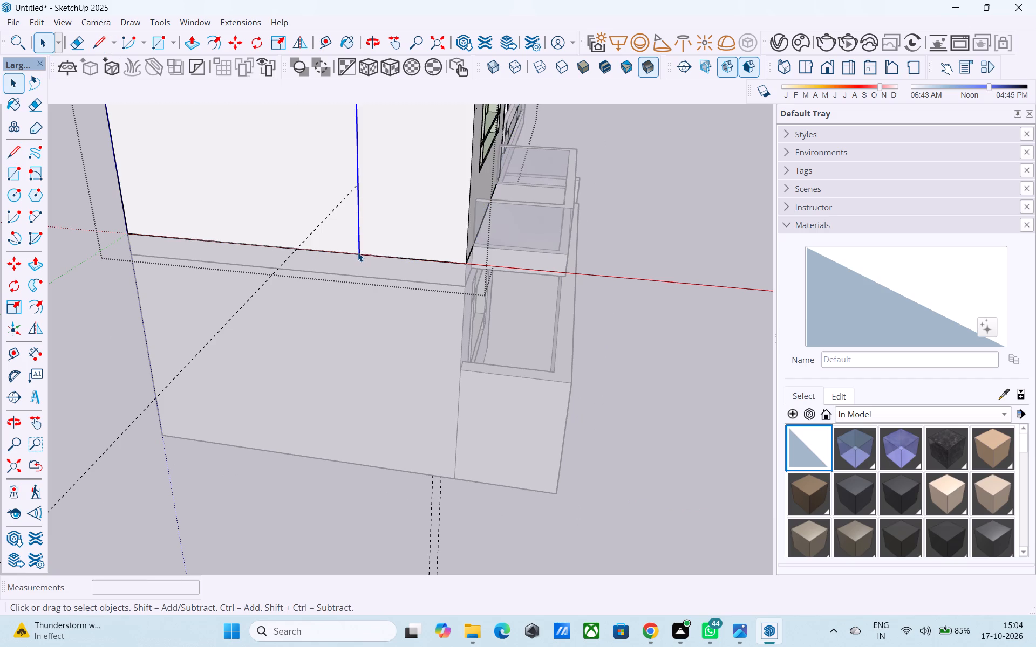
key(l)
click(358, 252)
scroll(356, 261, down, 5)
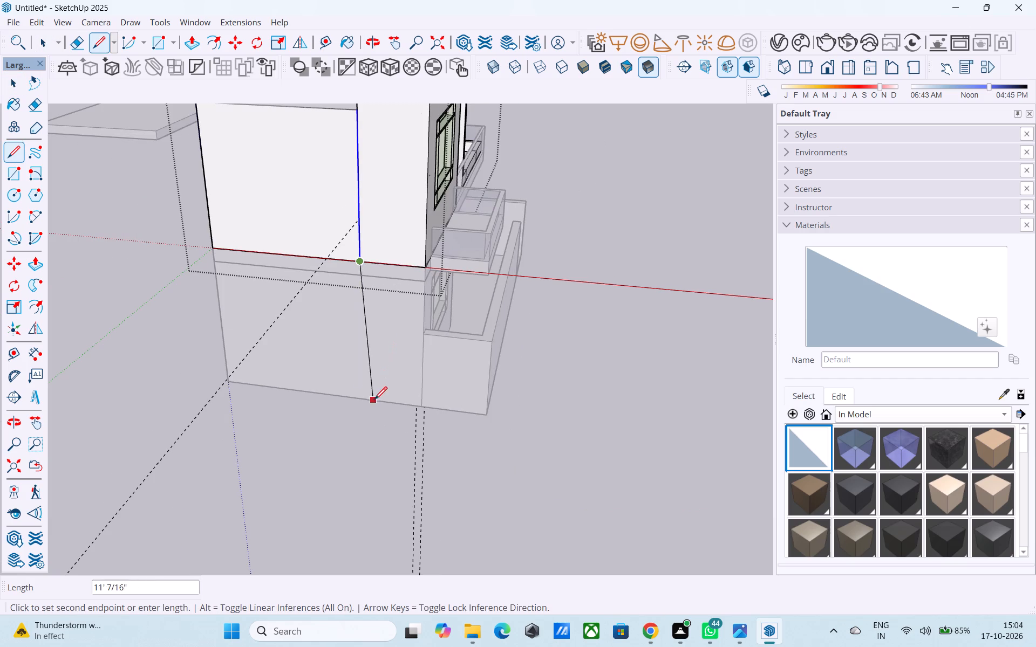
click(365, 402)
middle_drag(370, 350, 330, 331)
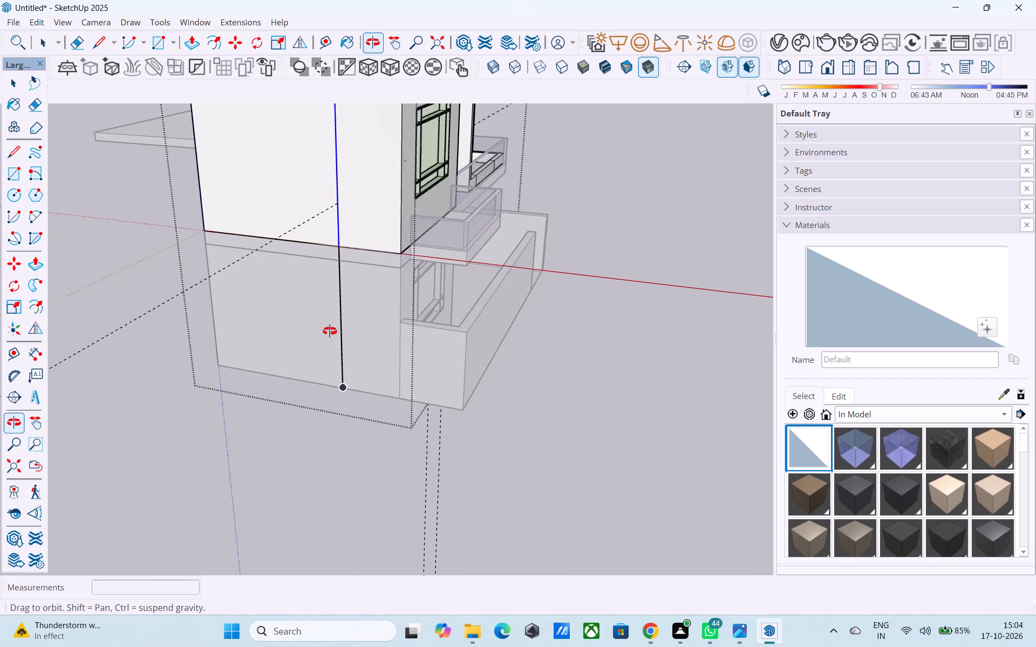
middle_drag(330, 331, 285, 320)
key(space)
click(575, 329)
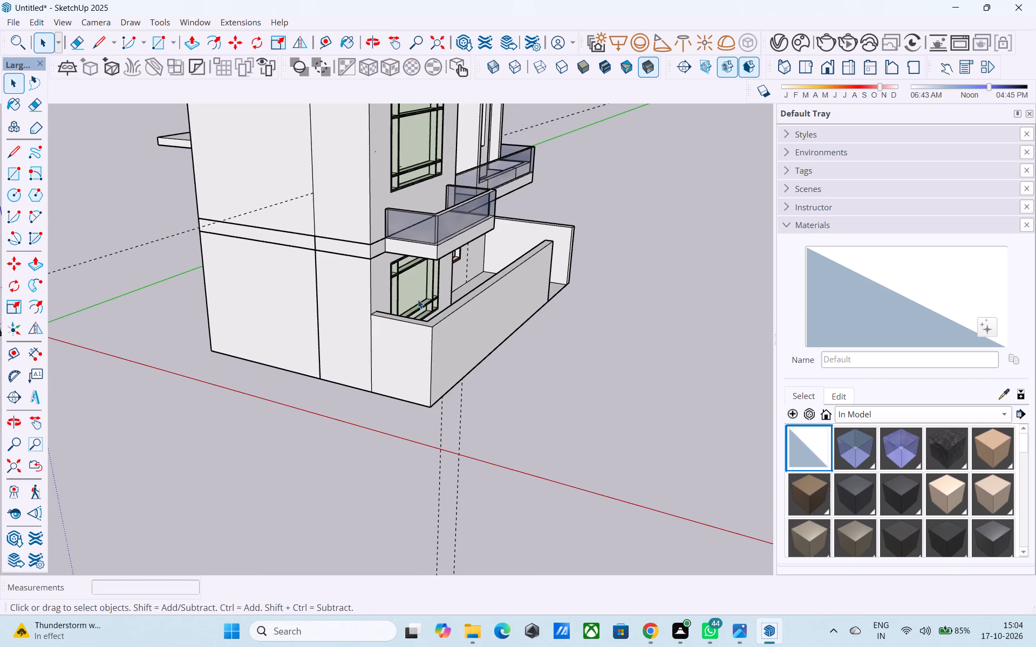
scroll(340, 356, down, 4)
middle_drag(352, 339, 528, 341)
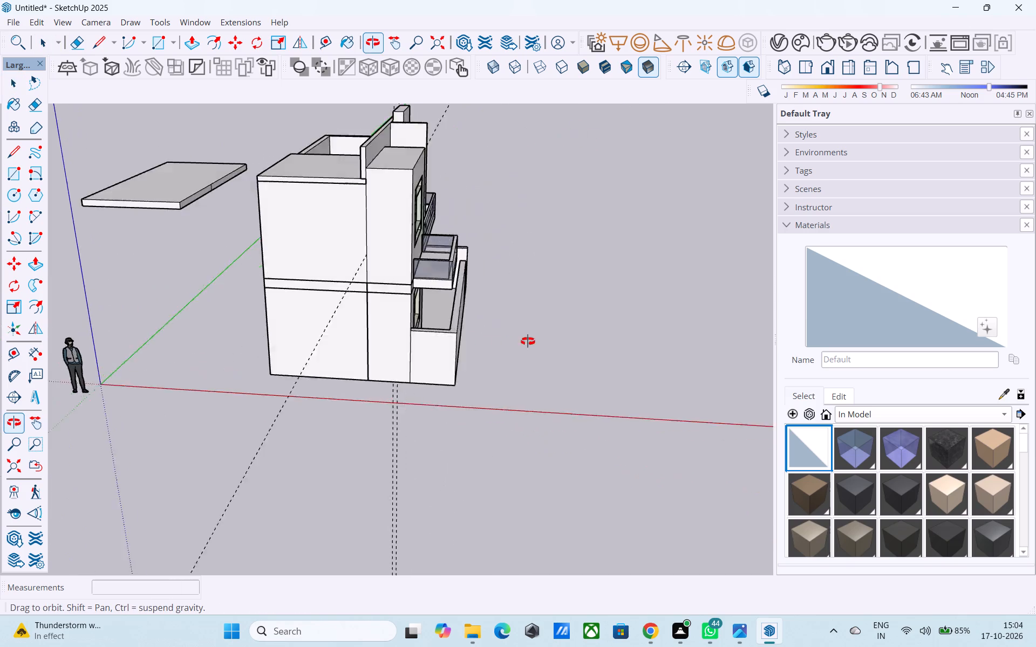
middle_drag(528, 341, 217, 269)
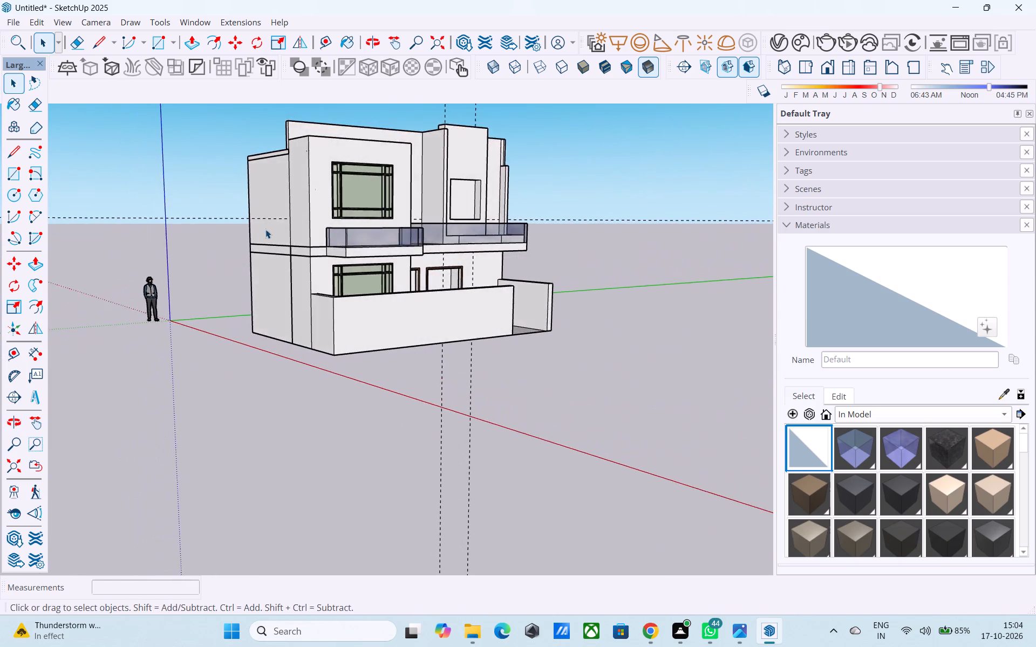
Inside the upper-storey group, pull the front wall face around the large window outward by 1".
scroll(269, 222, up, 16)
scroll(335, 288, down, 9)
middle_drag(408, 293, 395, 304)
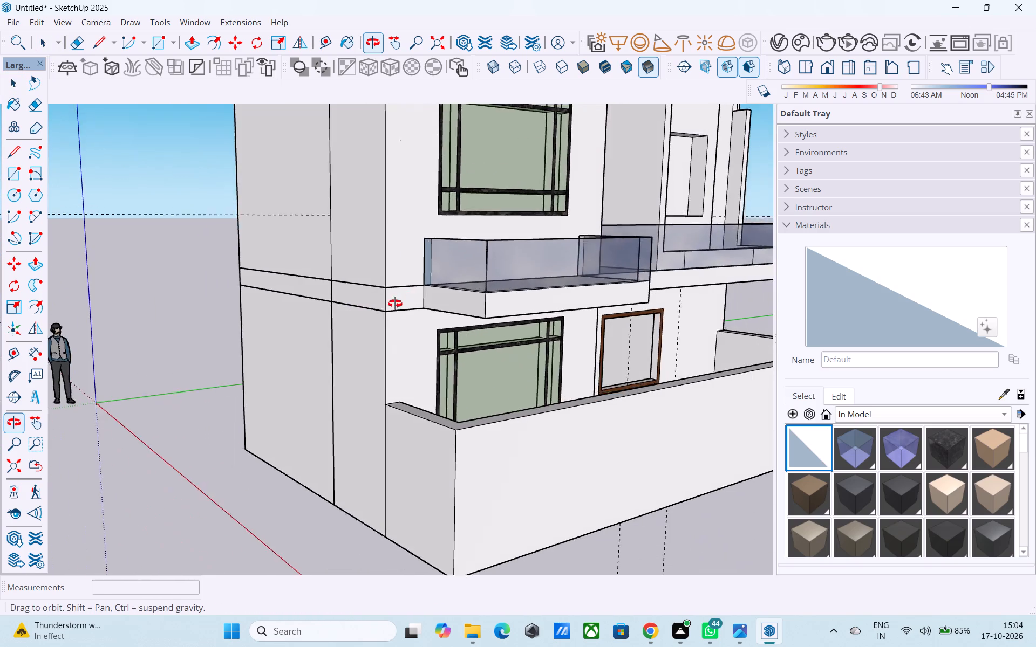
middle_drag(395, 304, 409, 312)
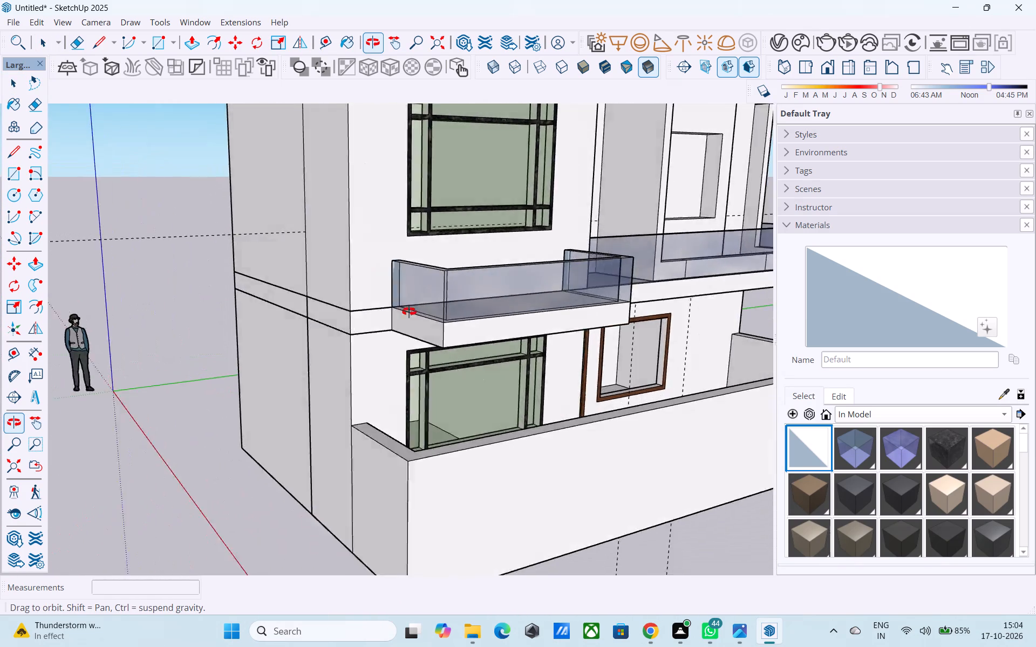
middle_drag(409, 312, 632, 359)
middle_drag(619, 356, 537, 331)
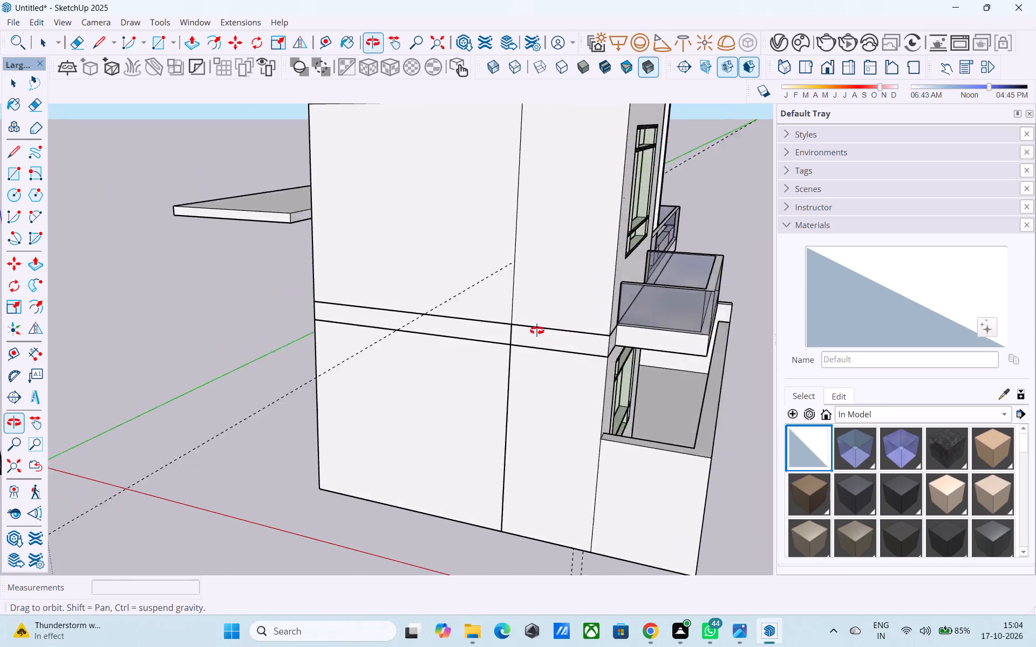
middle_drag(537, 331, 385, 340)
scroll(435, 357, down, 2)
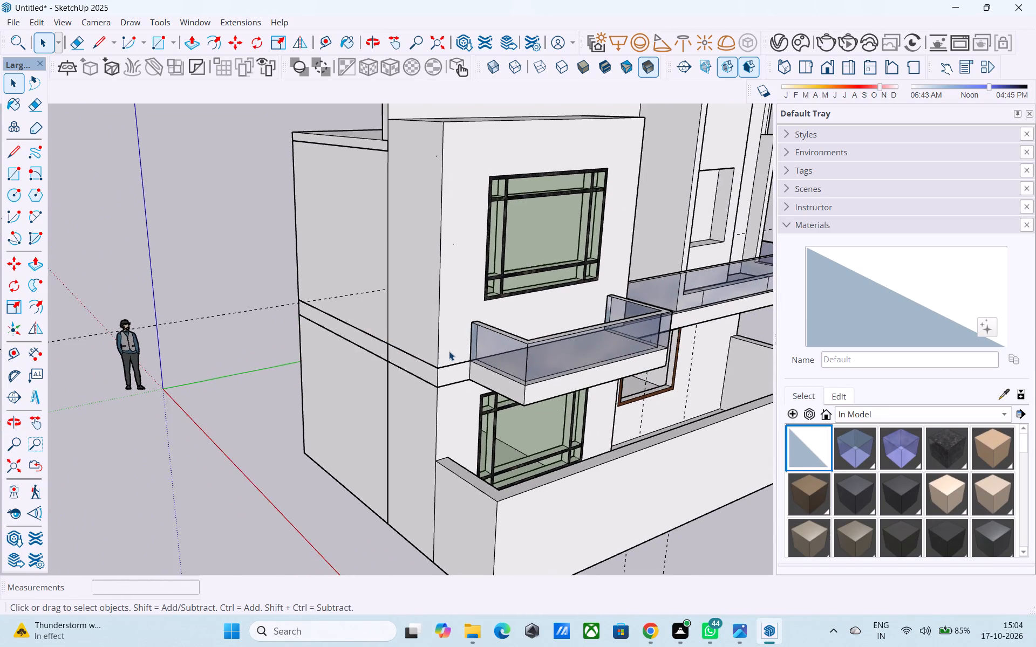
scroll(449, 351, up, 2)
click(449, 351)
double_click(449, 351)
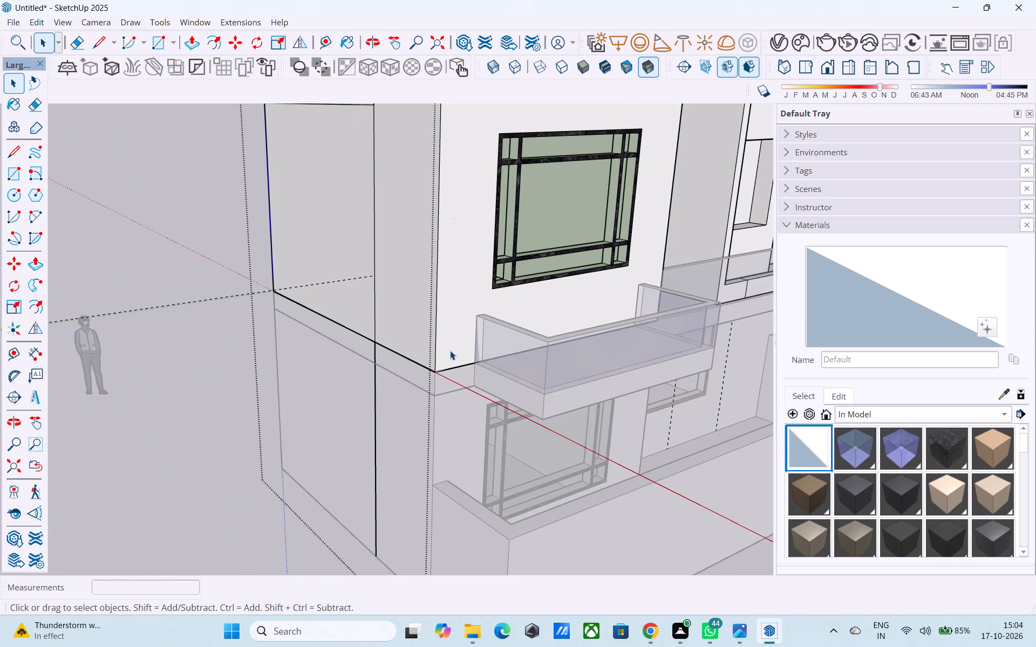
middle_drag(448, 349, 417, 320)
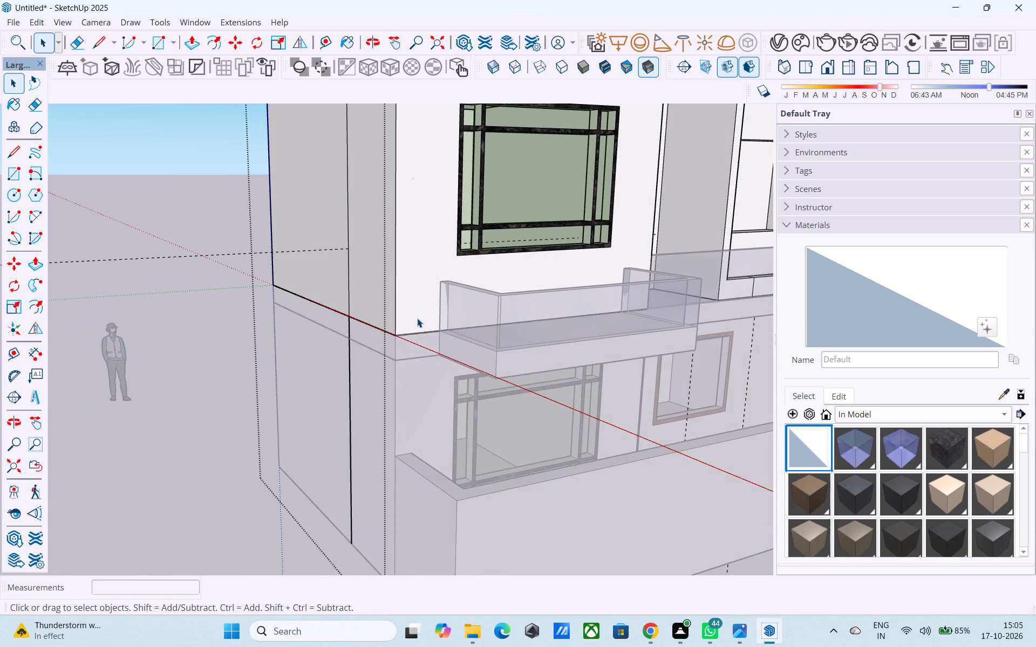
click(417, 318)
key(p)
click(417, 318)
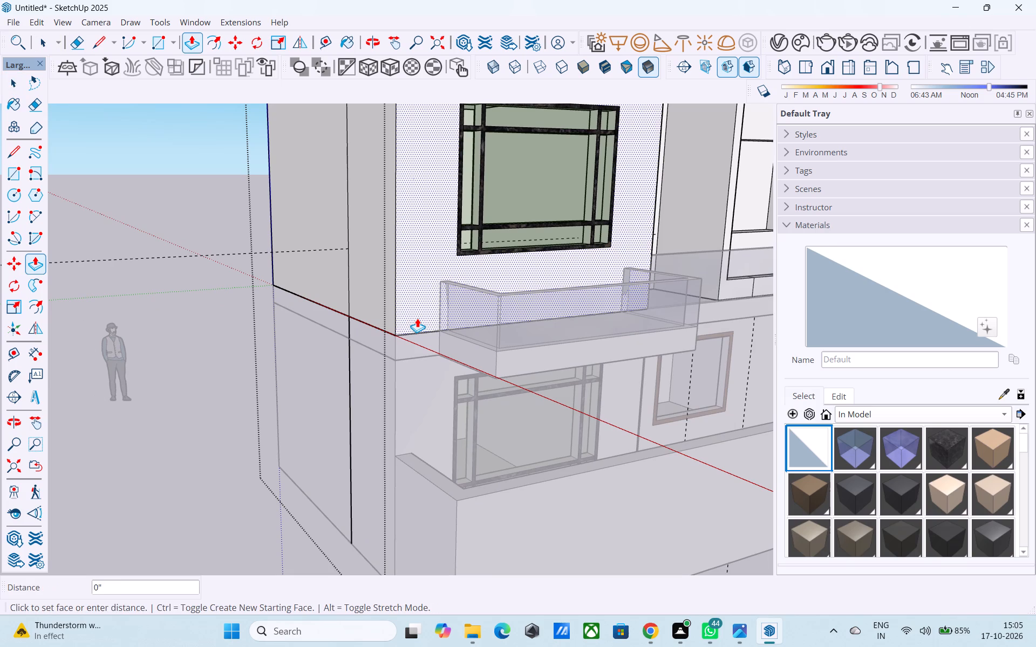
key(1)
key(shift+colon)
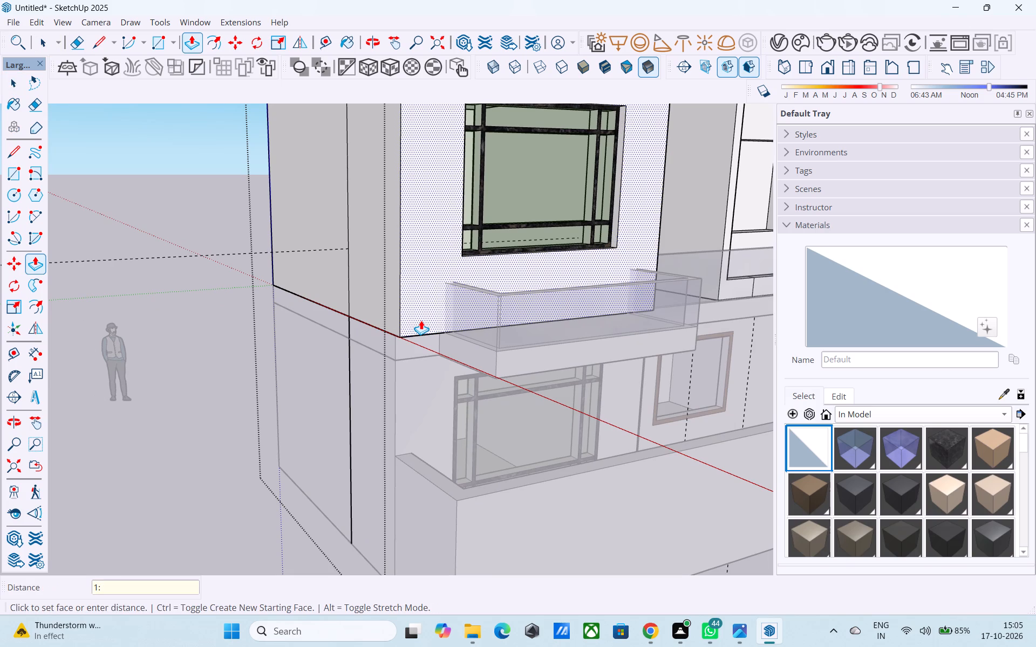
key(BackSpace)
key(shift+quotedbl)
key(Return)
key(space)
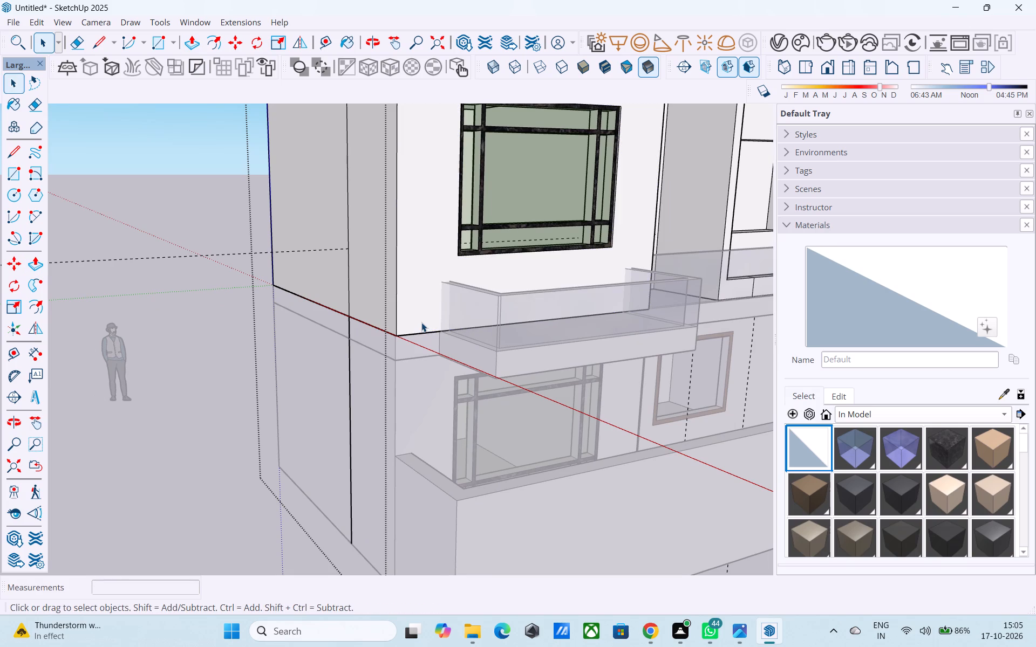
Draw a 1" line across the front wall's thin underside strip where it meets the smaller balcony.
shift+middle_drag(422, 322, 481, 268)
scroll(481, 268, up, 12)
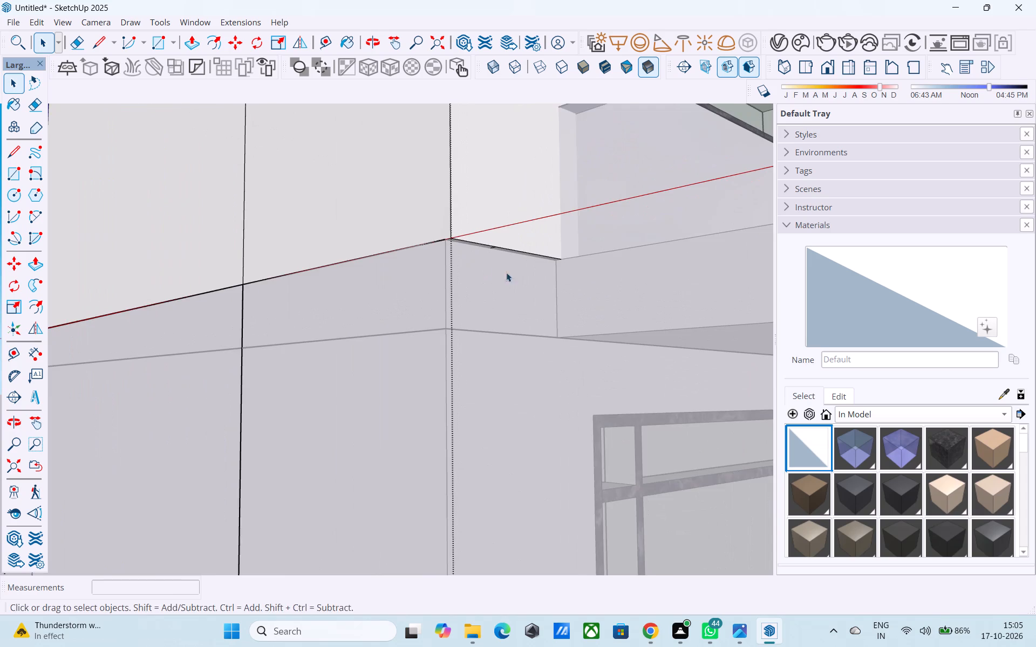
scroll(521, 276, up, 1)
middle_drag(524, 275, 556, 191)
scroll(558, 254, up, 4)
key(l)
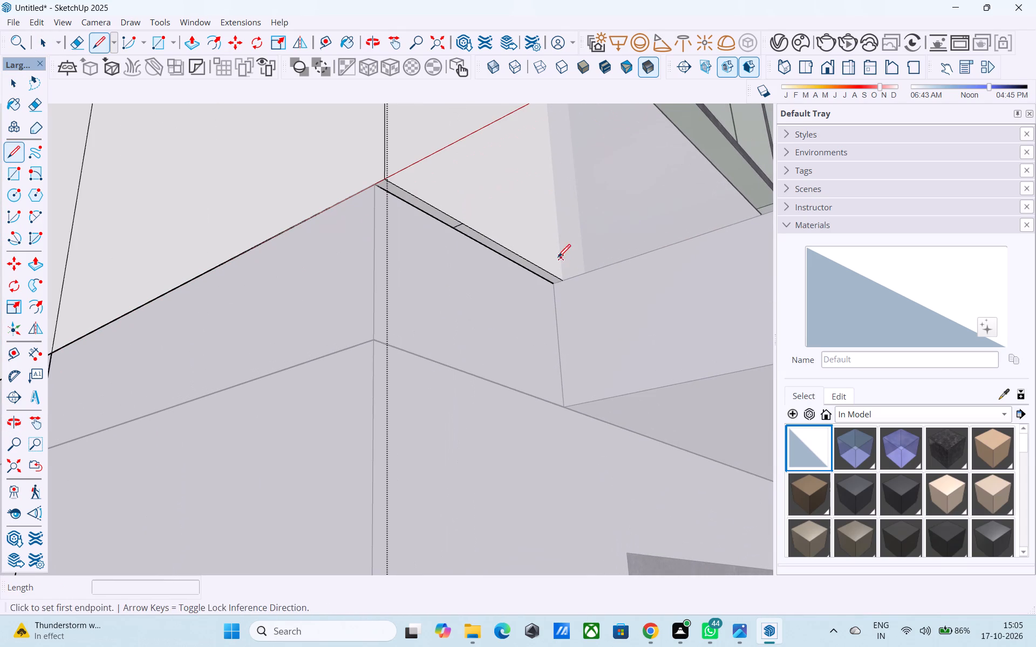
click(564, 279)
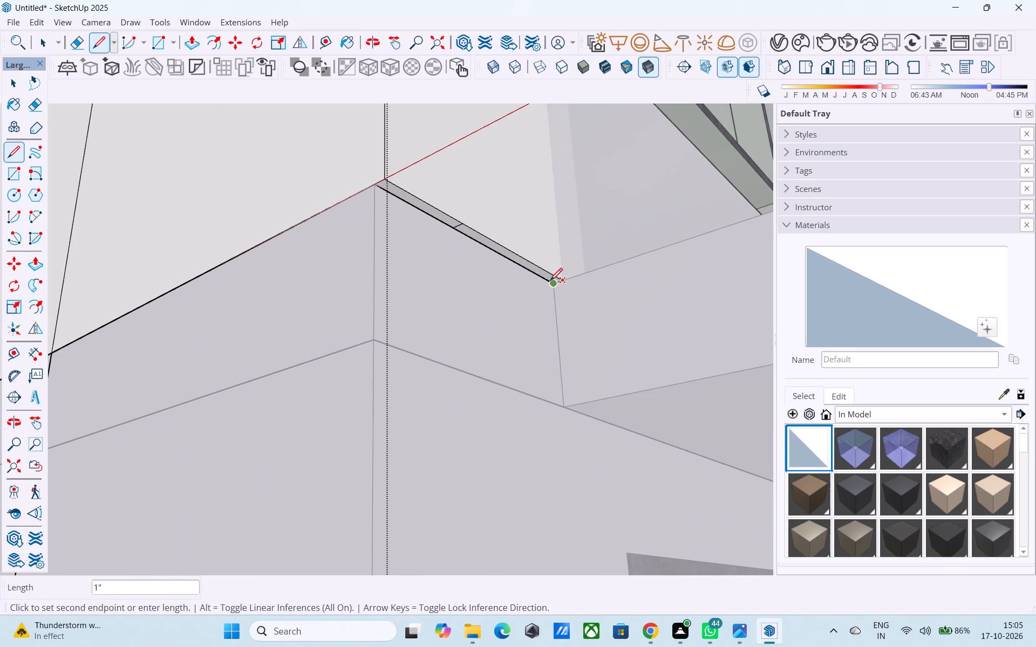
click(550, 282)
scroll(481, 254, up, 4)
key(space)
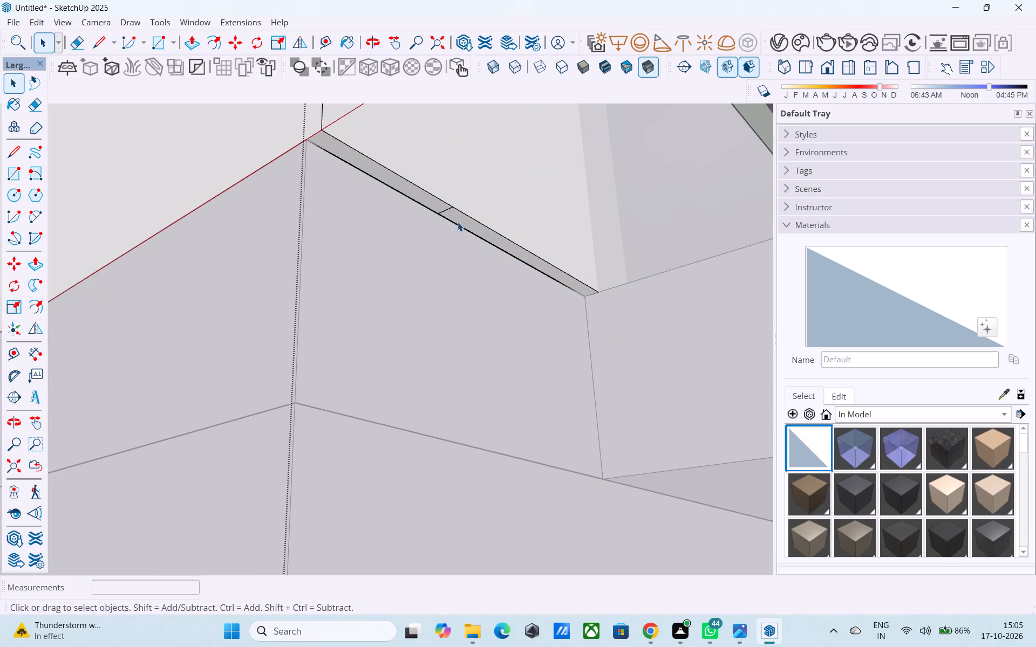
Erase the short line dividing the thin underside strip between the wall corner and the smaller balcony.
scroll(456, 221, up, 4)
key(e)
drag(448, 210, 437, 202)
key(space)
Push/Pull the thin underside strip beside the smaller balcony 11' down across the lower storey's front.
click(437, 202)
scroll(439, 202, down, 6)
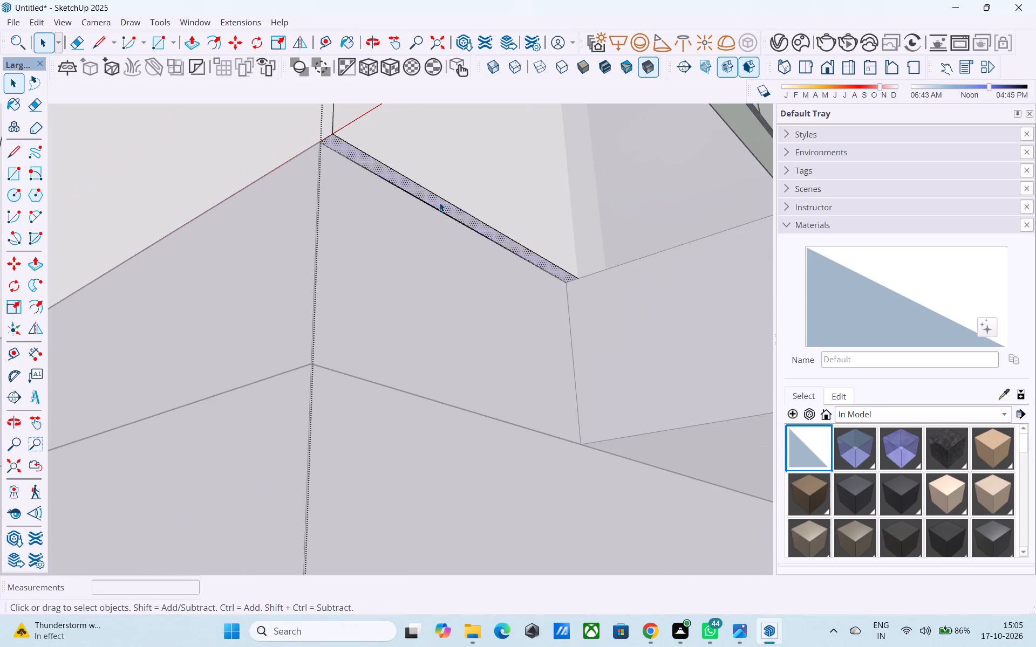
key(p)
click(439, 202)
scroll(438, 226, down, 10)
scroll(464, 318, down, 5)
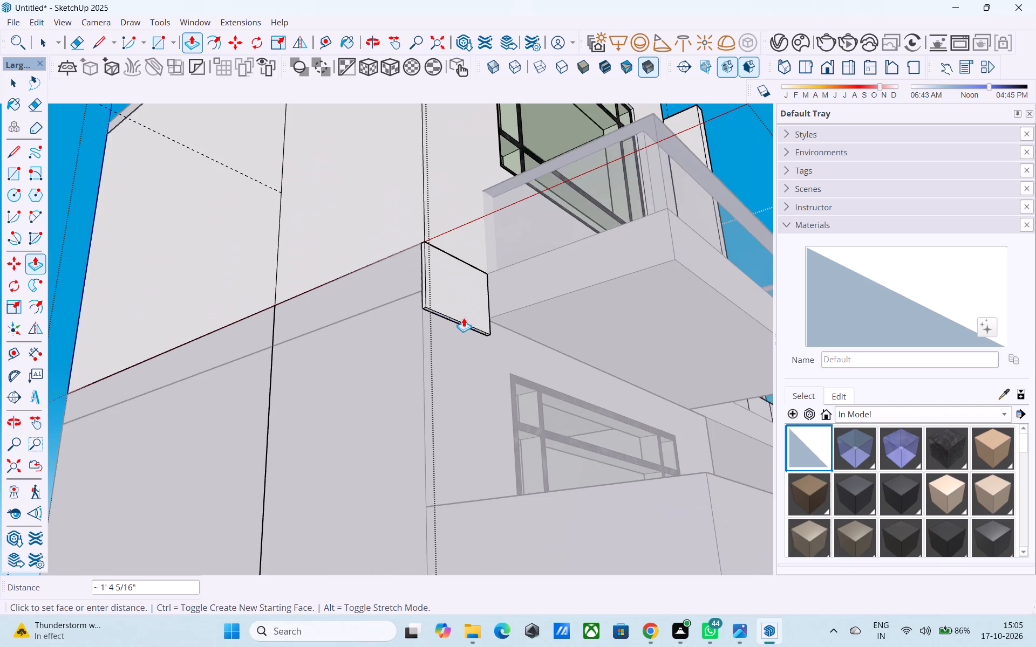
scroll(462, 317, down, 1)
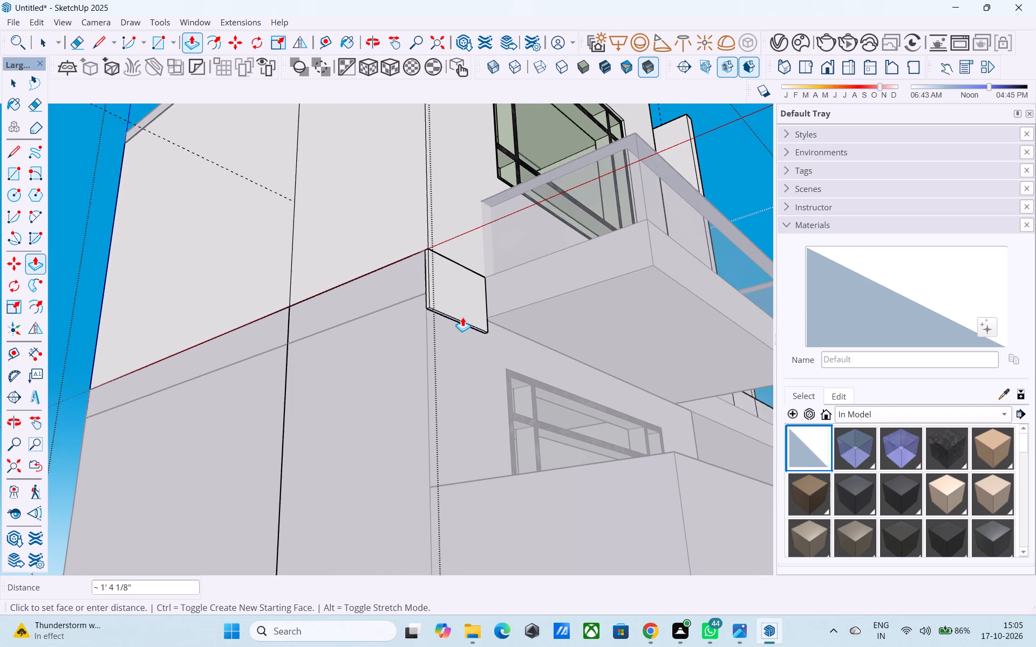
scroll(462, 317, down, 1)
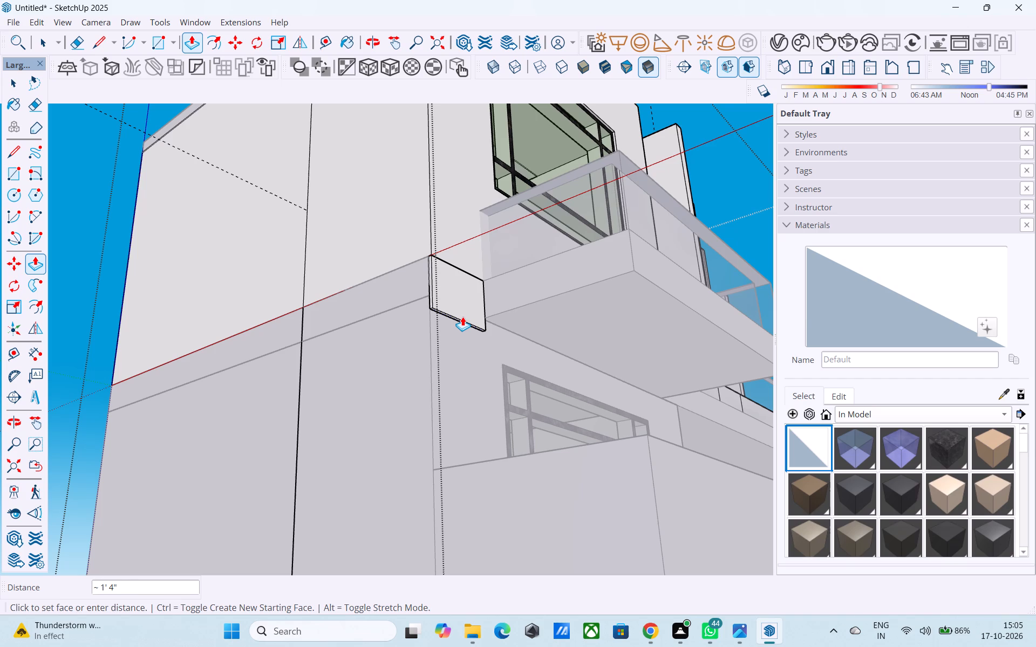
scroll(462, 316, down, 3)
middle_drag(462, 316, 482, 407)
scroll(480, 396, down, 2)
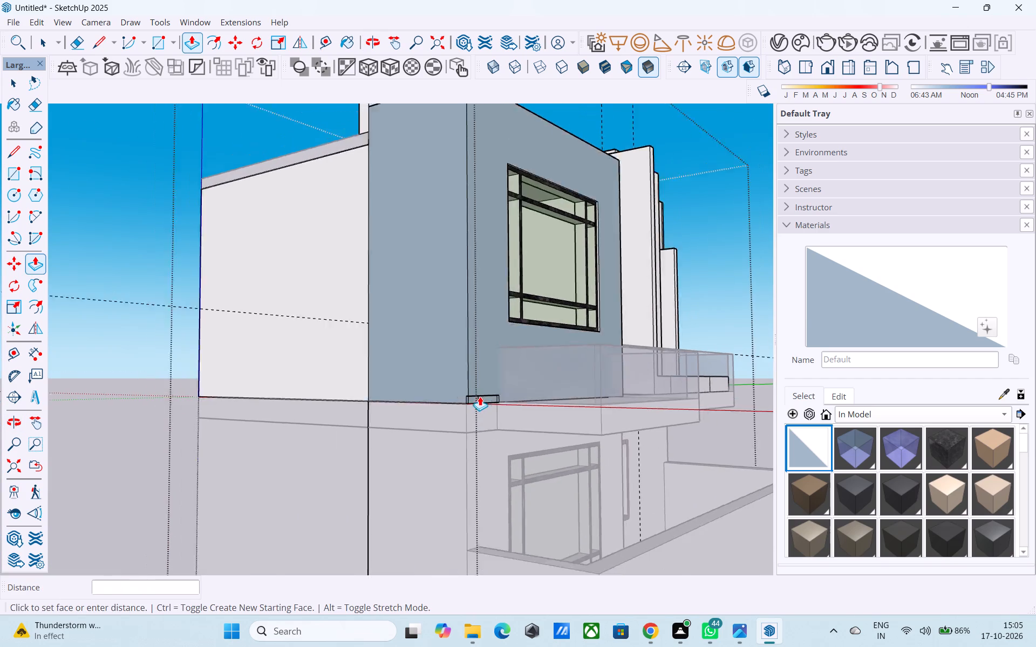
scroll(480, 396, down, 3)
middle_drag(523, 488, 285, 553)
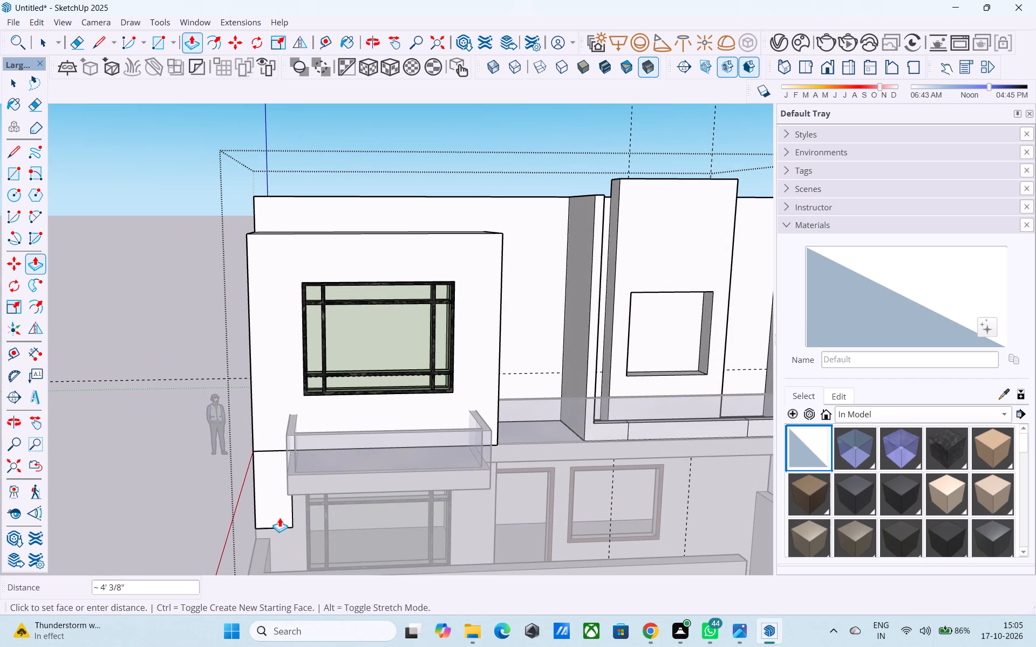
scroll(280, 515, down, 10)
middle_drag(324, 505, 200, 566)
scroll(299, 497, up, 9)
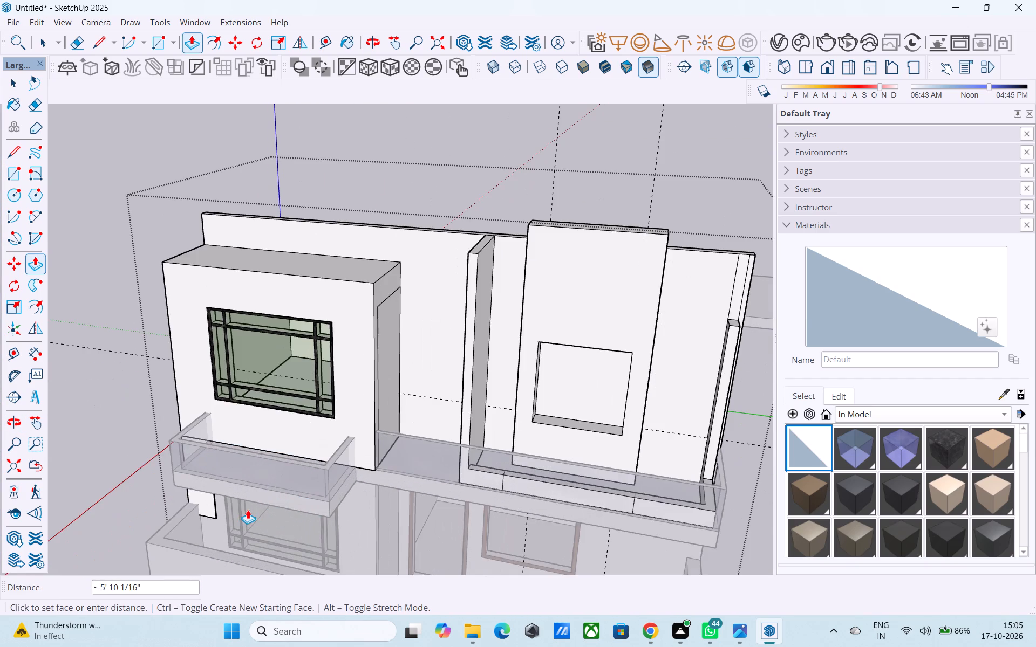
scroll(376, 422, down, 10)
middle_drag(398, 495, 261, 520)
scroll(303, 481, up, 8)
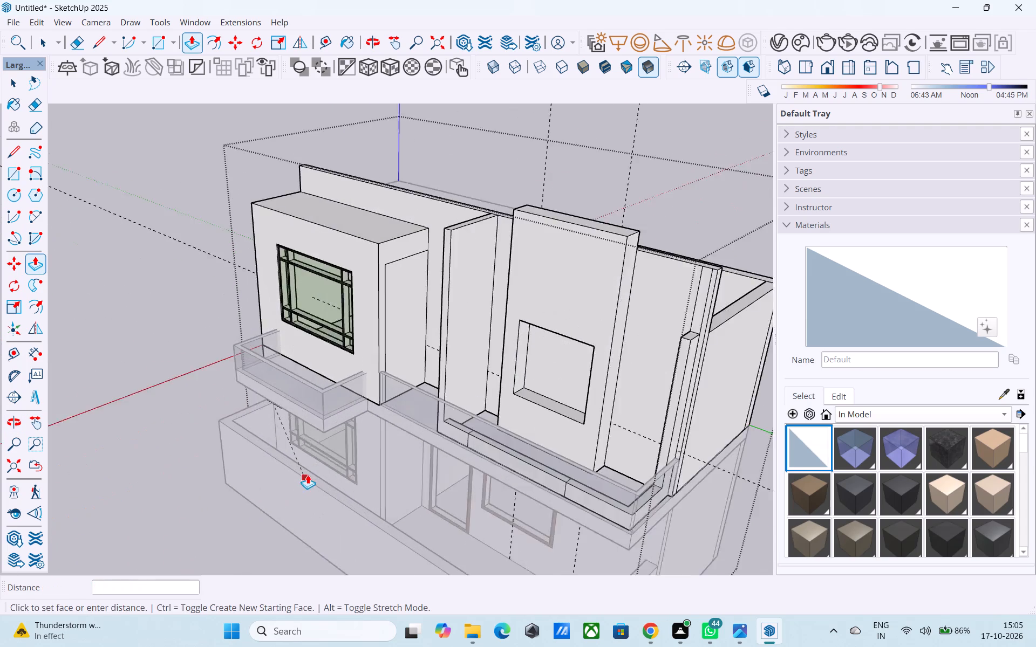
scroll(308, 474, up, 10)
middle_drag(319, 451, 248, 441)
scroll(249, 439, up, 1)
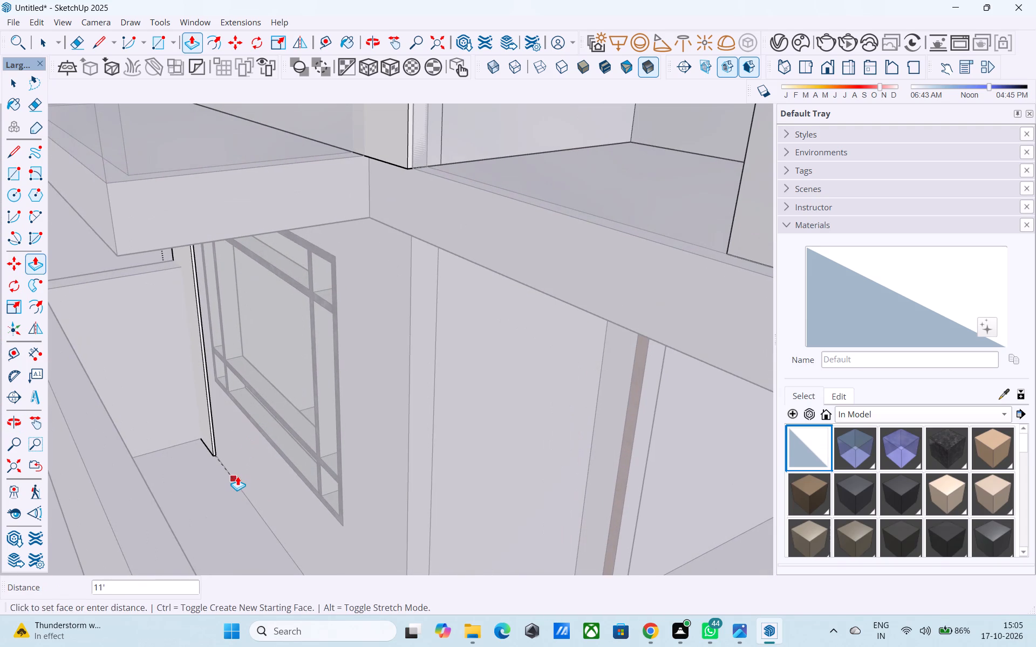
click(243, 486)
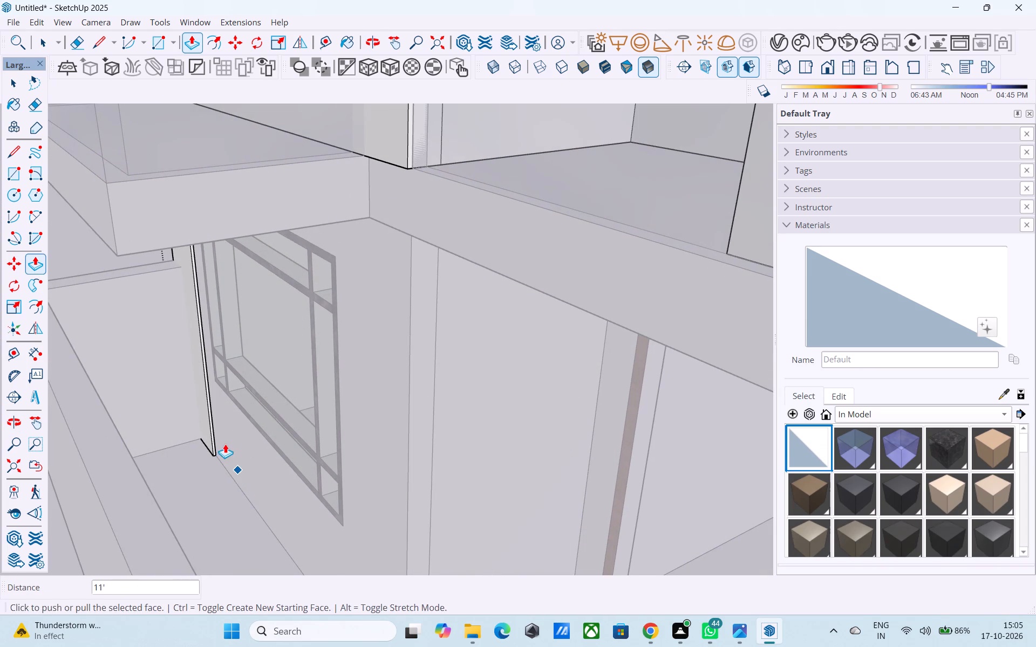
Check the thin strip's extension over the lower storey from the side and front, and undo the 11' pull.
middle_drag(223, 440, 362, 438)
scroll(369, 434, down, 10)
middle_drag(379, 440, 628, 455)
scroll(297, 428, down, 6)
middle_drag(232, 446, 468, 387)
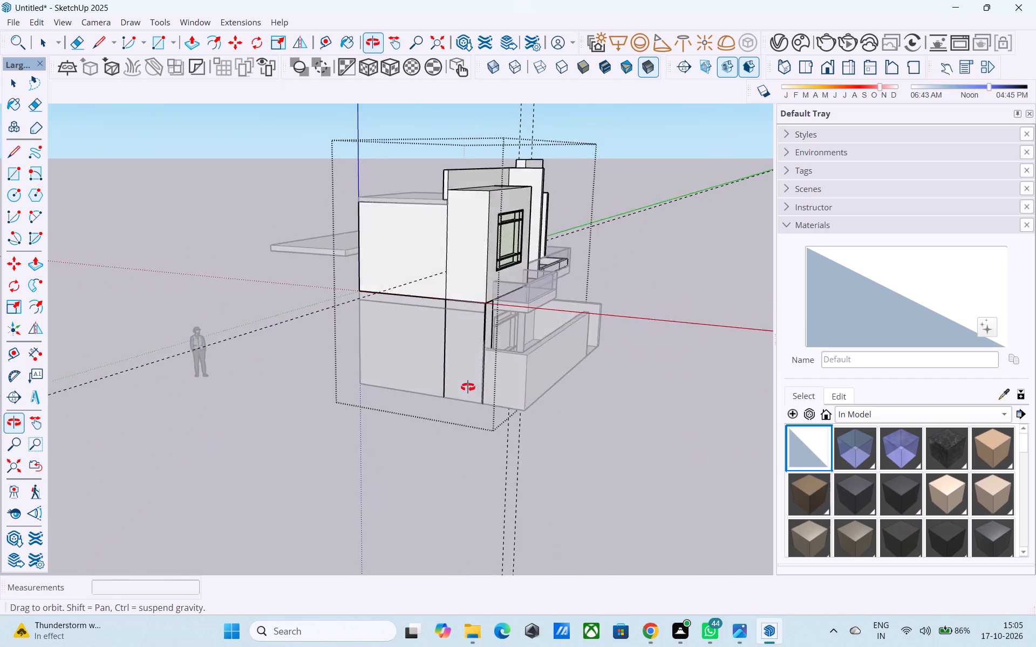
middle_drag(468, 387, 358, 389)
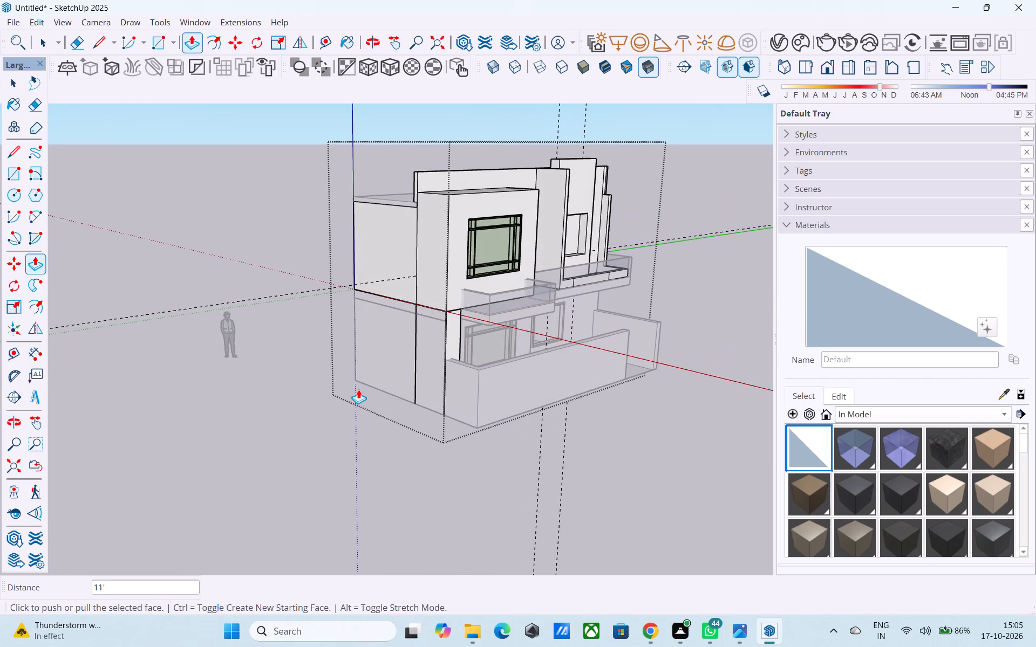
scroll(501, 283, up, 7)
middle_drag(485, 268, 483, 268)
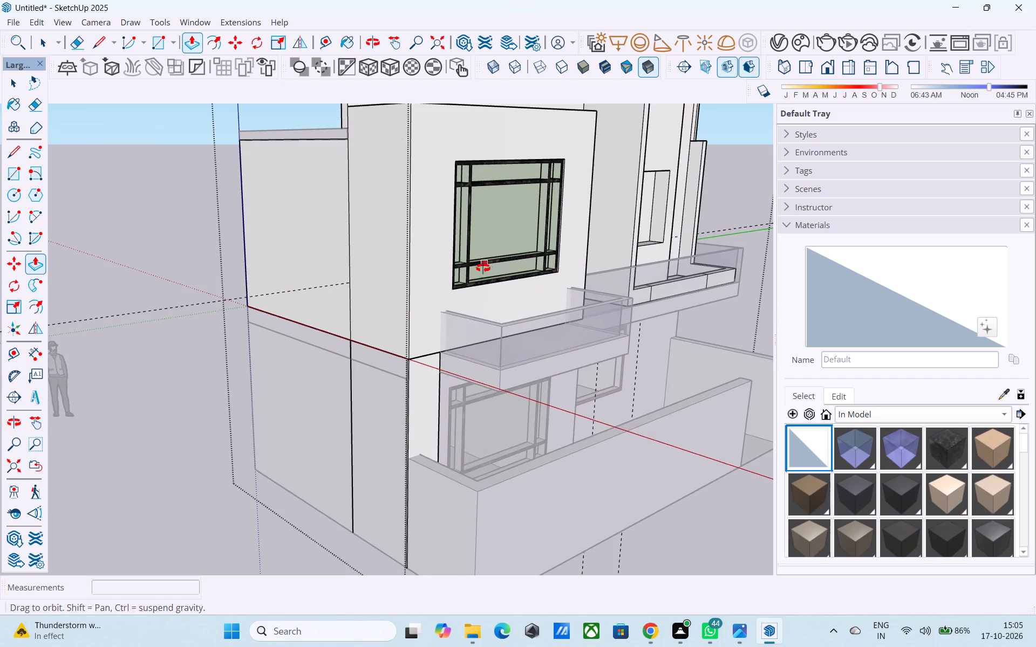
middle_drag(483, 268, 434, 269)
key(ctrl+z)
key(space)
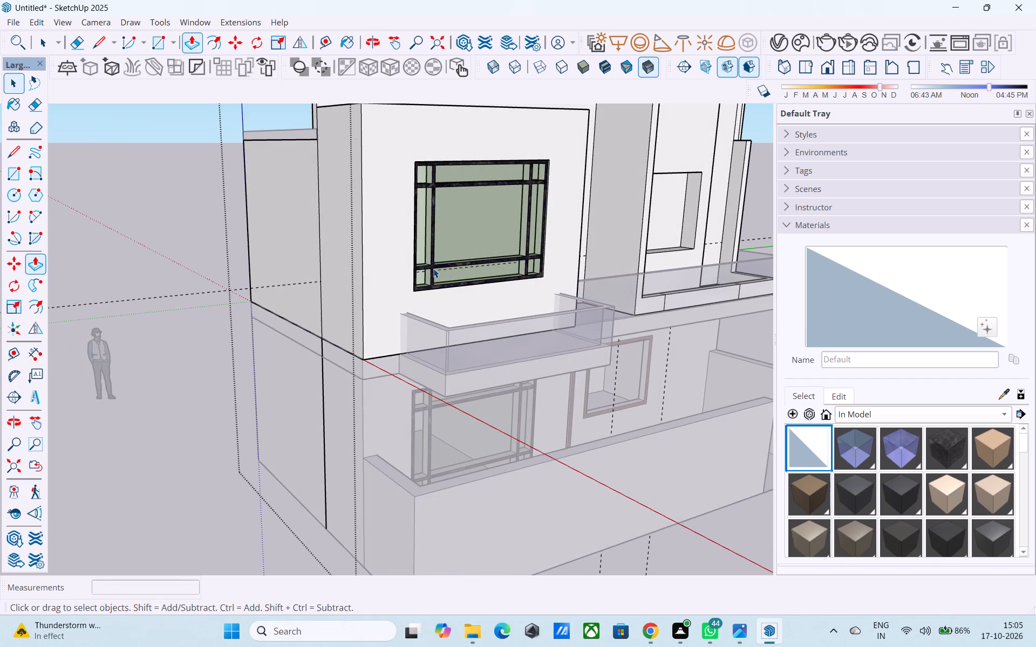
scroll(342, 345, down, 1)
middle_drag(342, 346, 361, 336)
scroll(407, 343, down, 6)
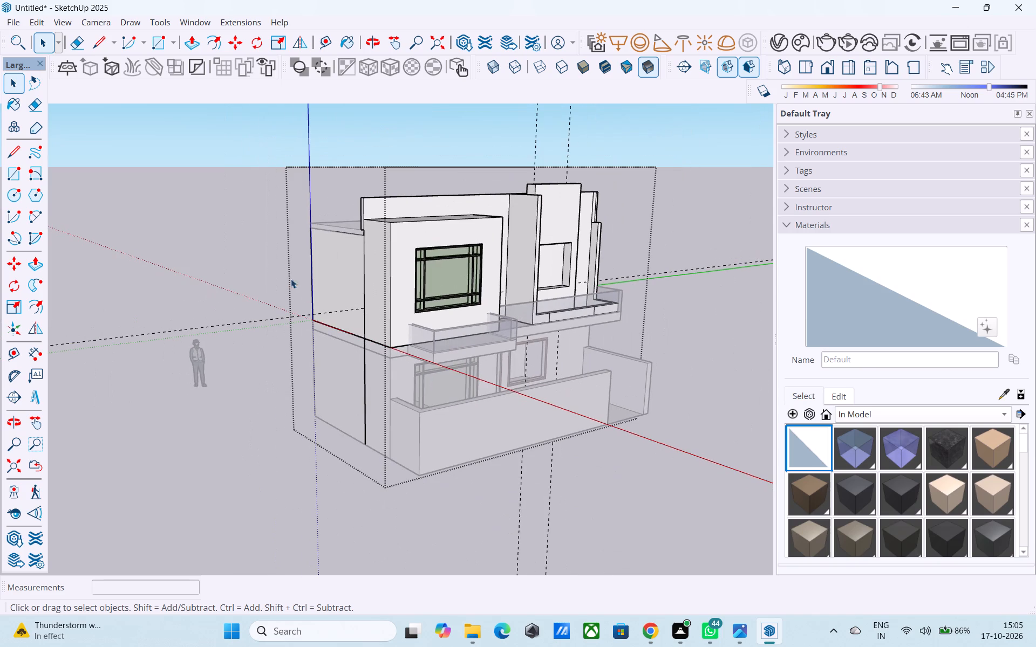
Undo the last few edits to the upper-floor group and leave its editing mode.
drag(285, 275, 280, 272)
click(280, 272)
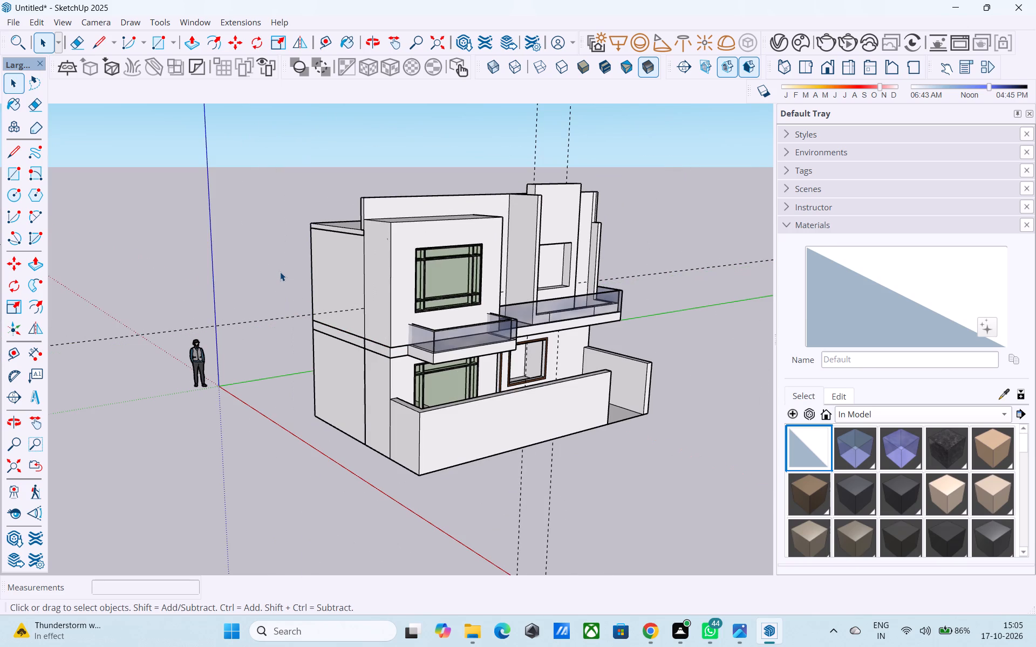
middle_drag(292, 279, 339, 253)
scroll(437, 325, up, 10)
key(ctrl+z)
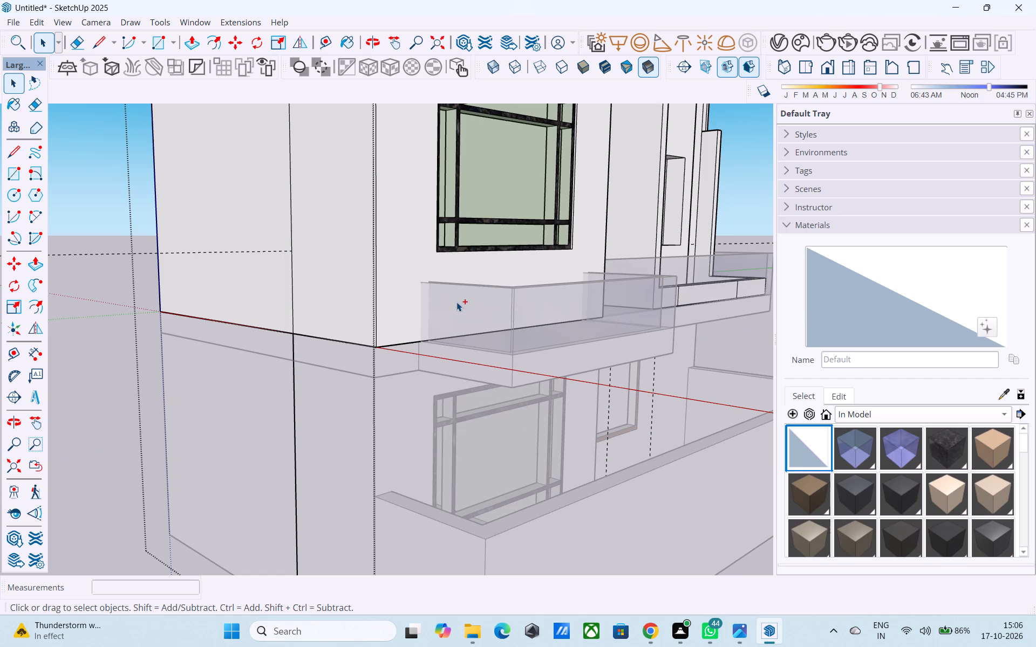
key(ctrl+z)
key(ctrl+z)
key(ctrl+z)
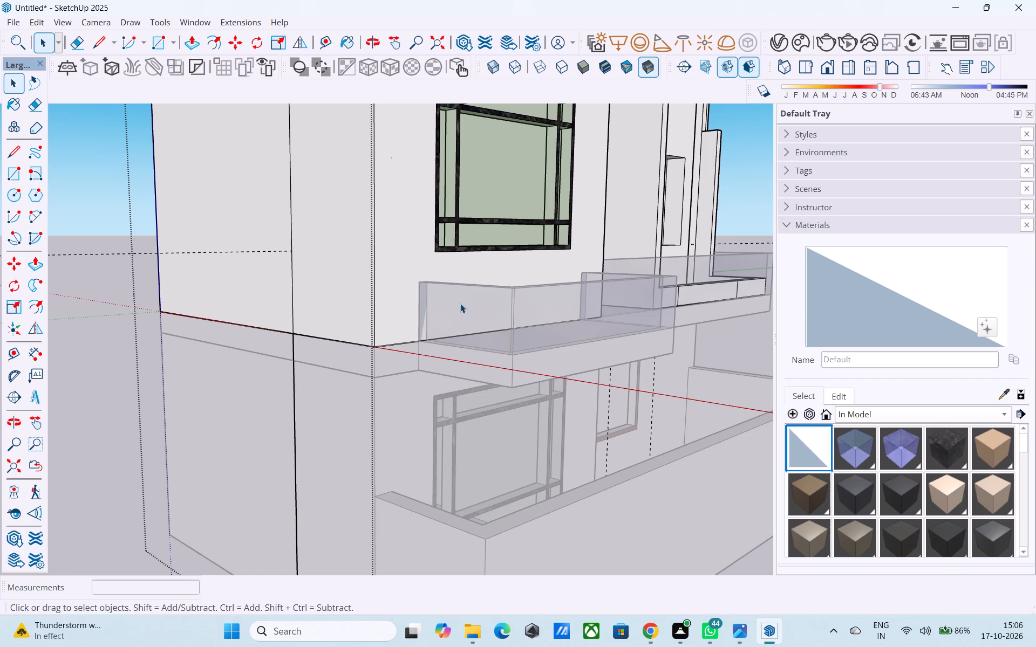
scroll(460, 304, down, 6)
key(space)
middle_drag(461, 305, 420, 370)
click(233, 269)
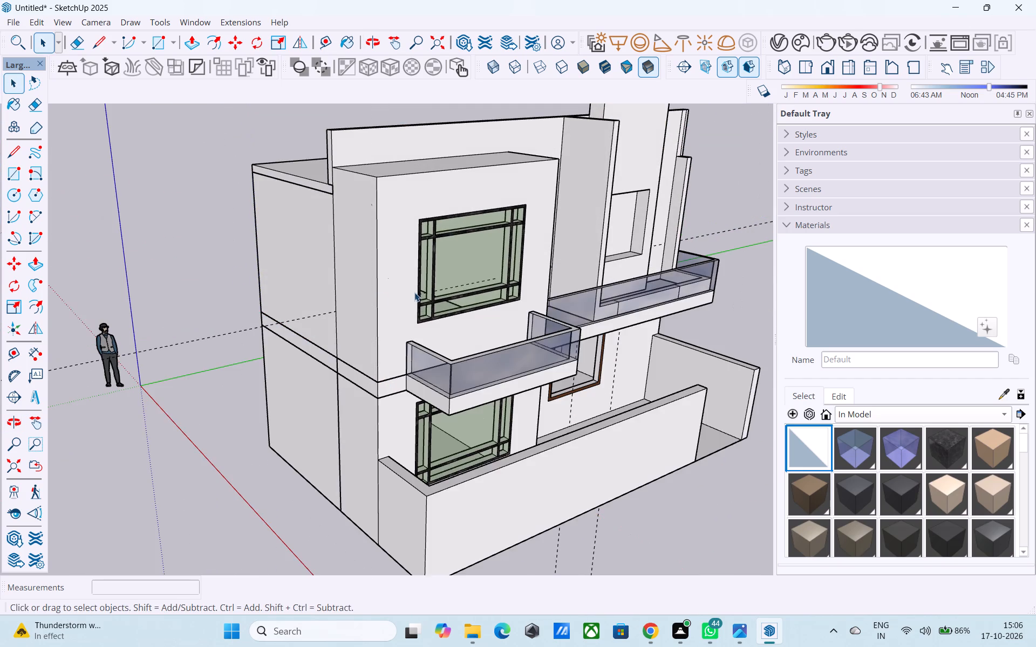
Explode the group containing the floor slab band and glass-railed balconies.
middle_drag(415, 292, 481, 268)
click(427, 361)
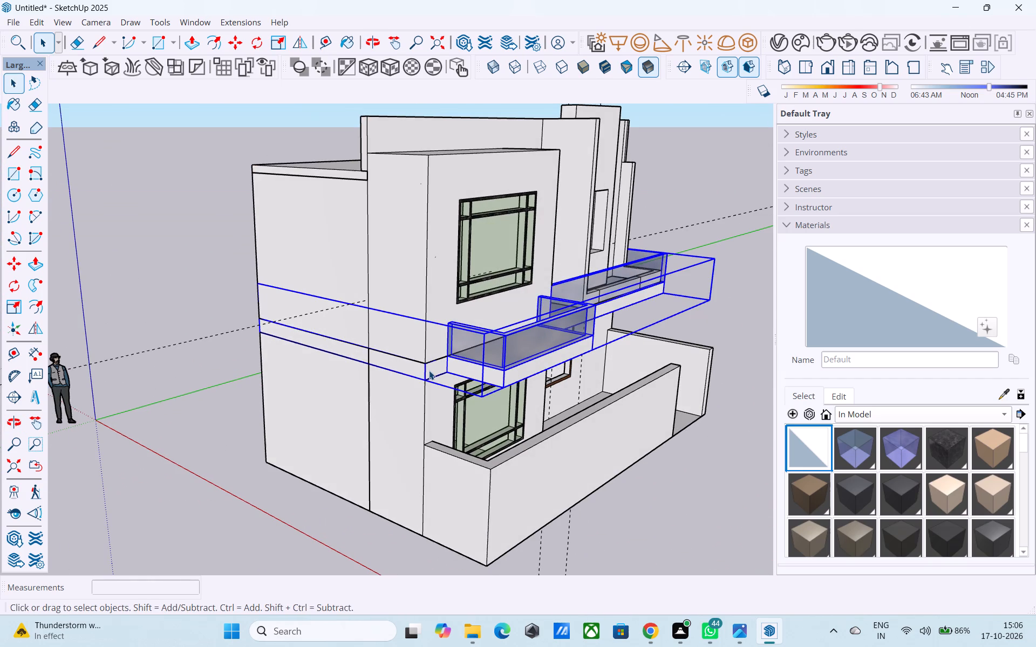
scroll(430, 361, up, 5)
click(431, 370)
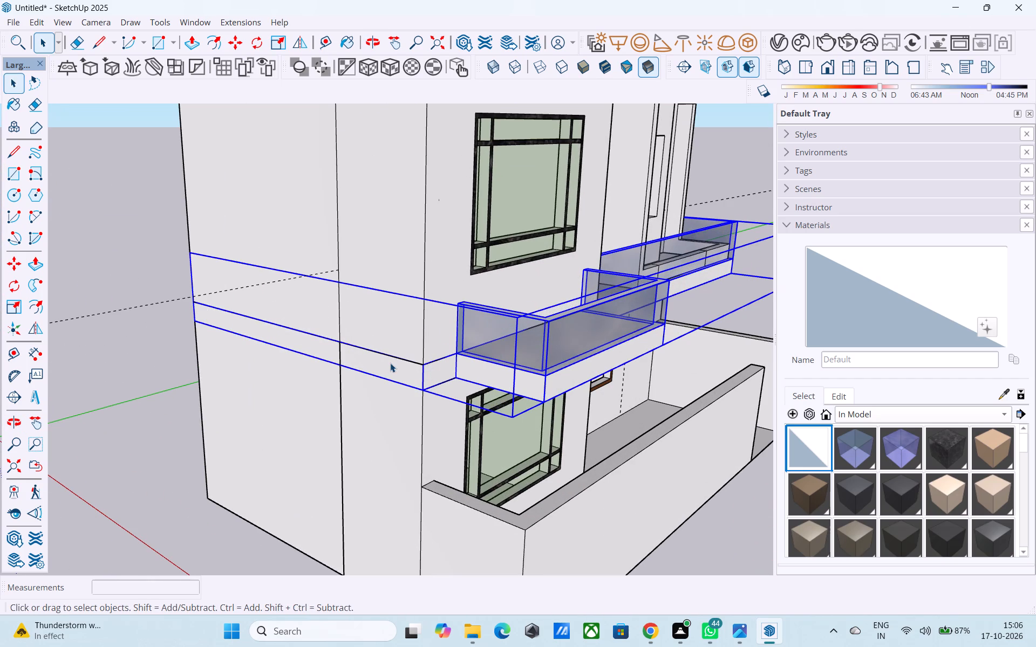
click(390, 363)
right_click(386, 368)
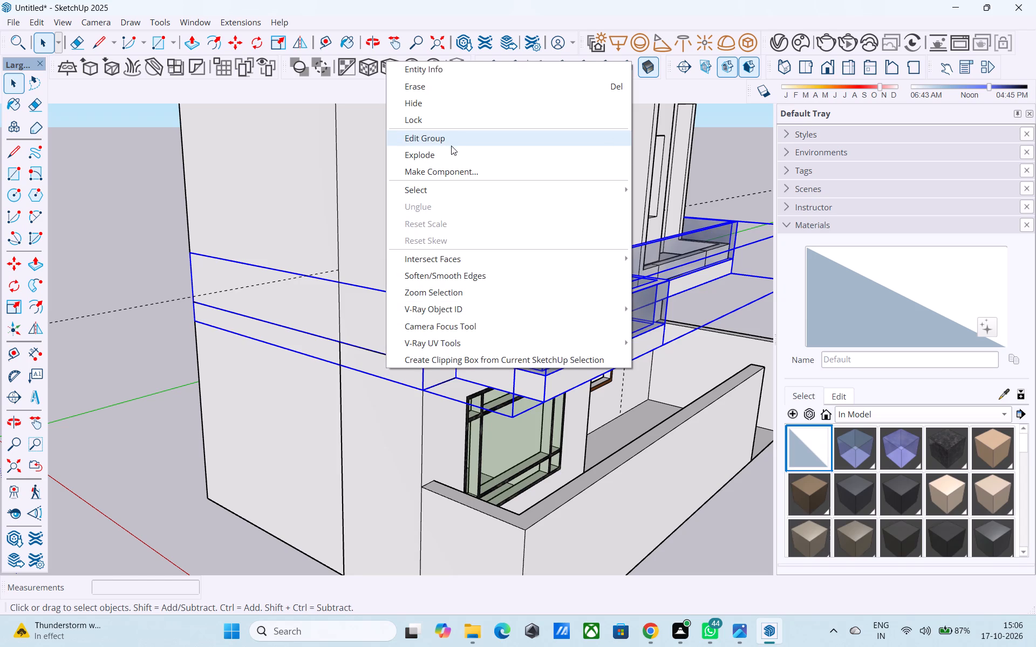
click(449, 154)
scroll(431, 209, down, 5)
click(417, 326)
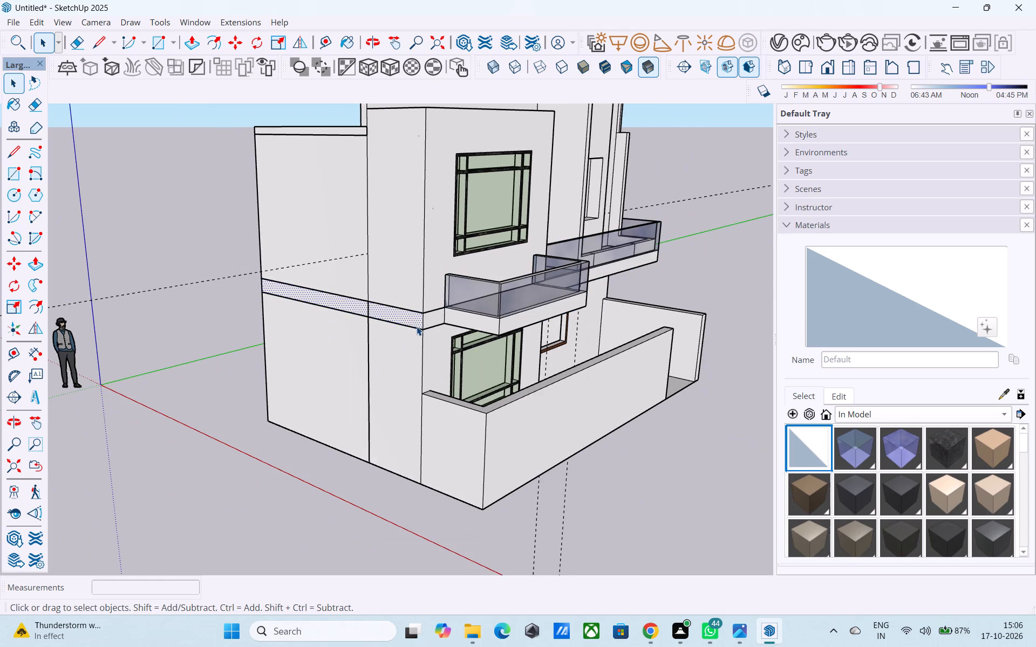
Explode the upper-floor group containing the walls and window, and clear the selection.
click(243, 274)
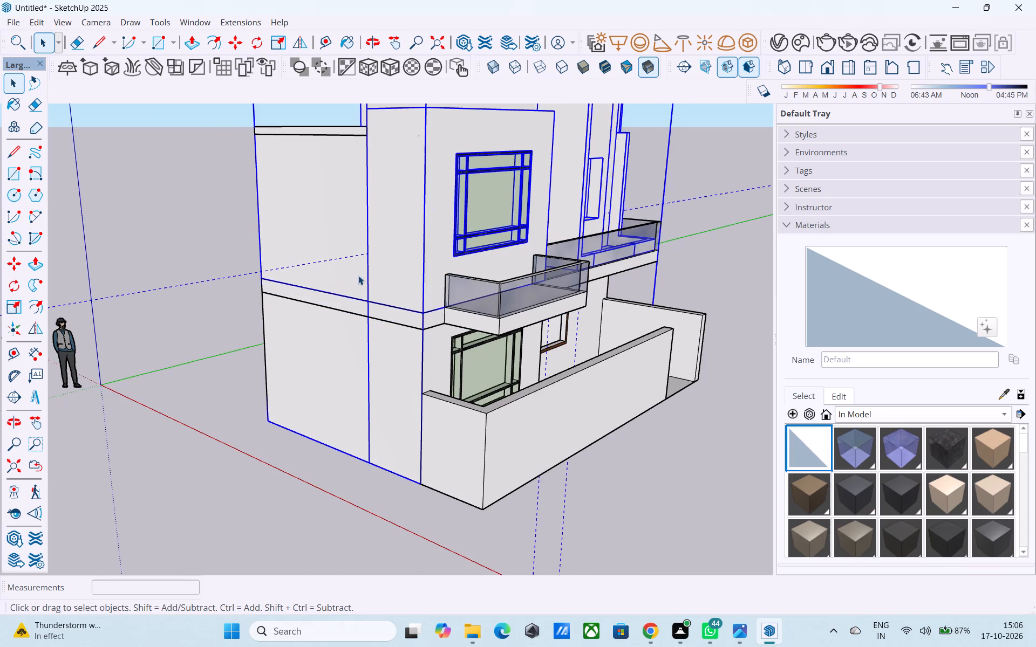
middle_drag(416, 279, 411, 278)
right_click(412, 276)
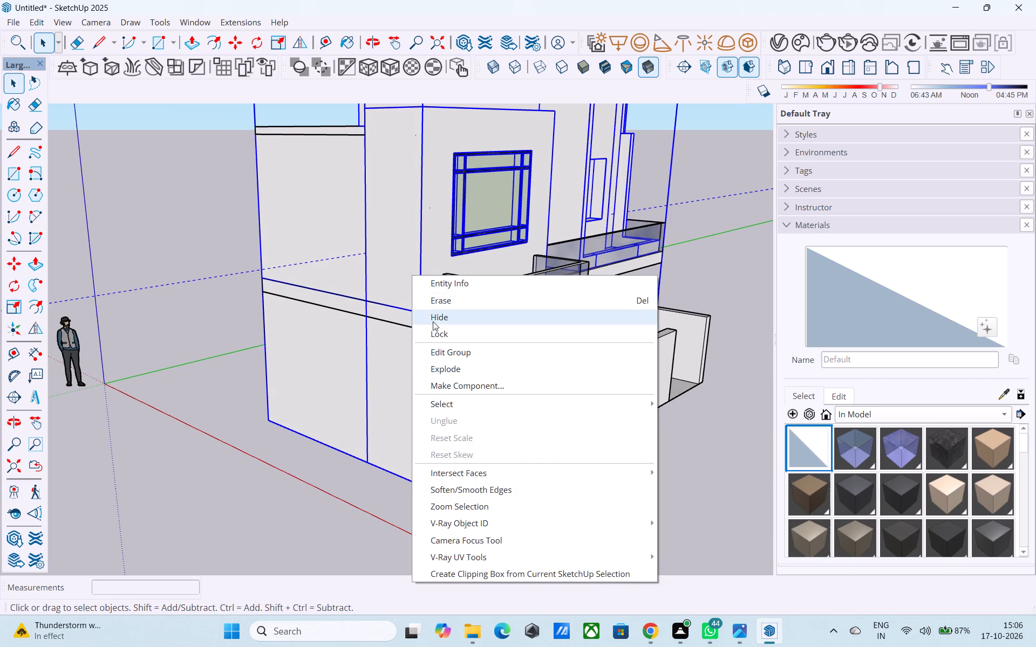
click(452, 364)
scroll(445, 357, down, 4)
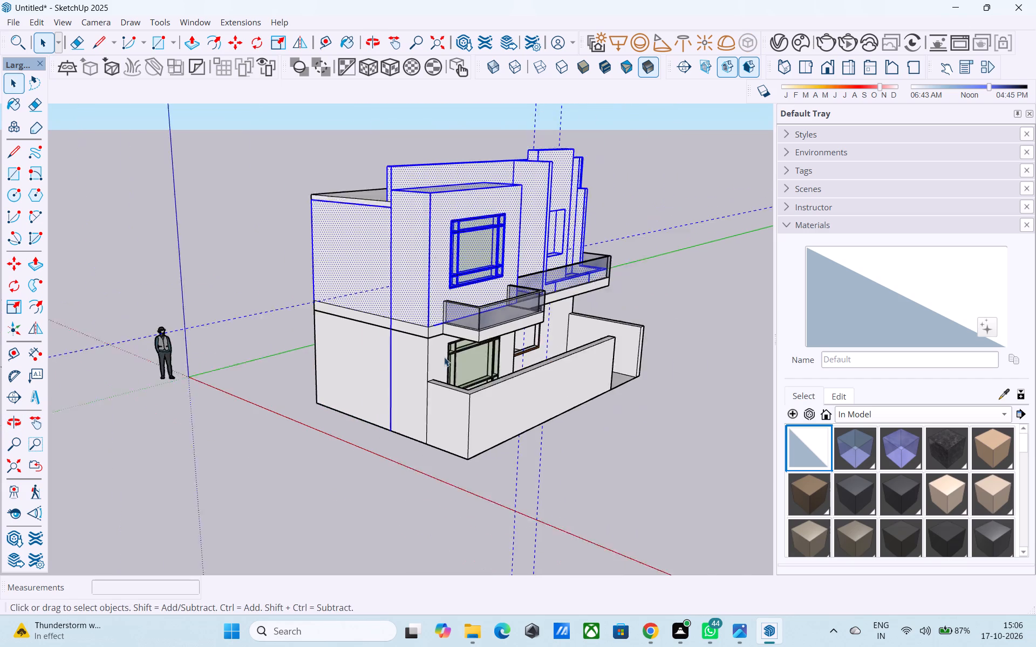
scroll(444, 357, down, 2)
click(318, 297)
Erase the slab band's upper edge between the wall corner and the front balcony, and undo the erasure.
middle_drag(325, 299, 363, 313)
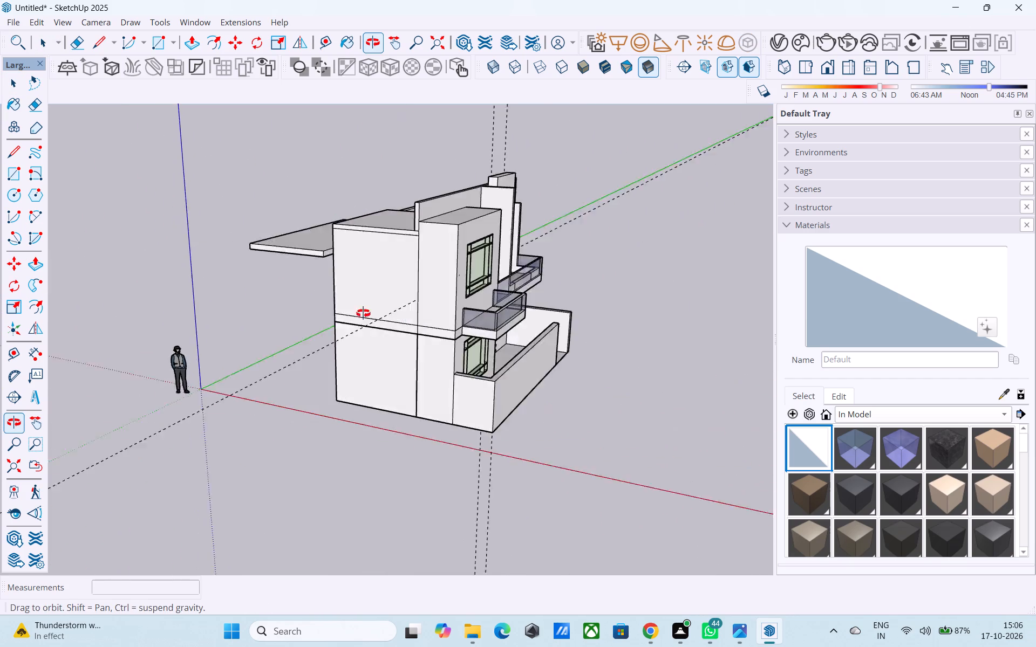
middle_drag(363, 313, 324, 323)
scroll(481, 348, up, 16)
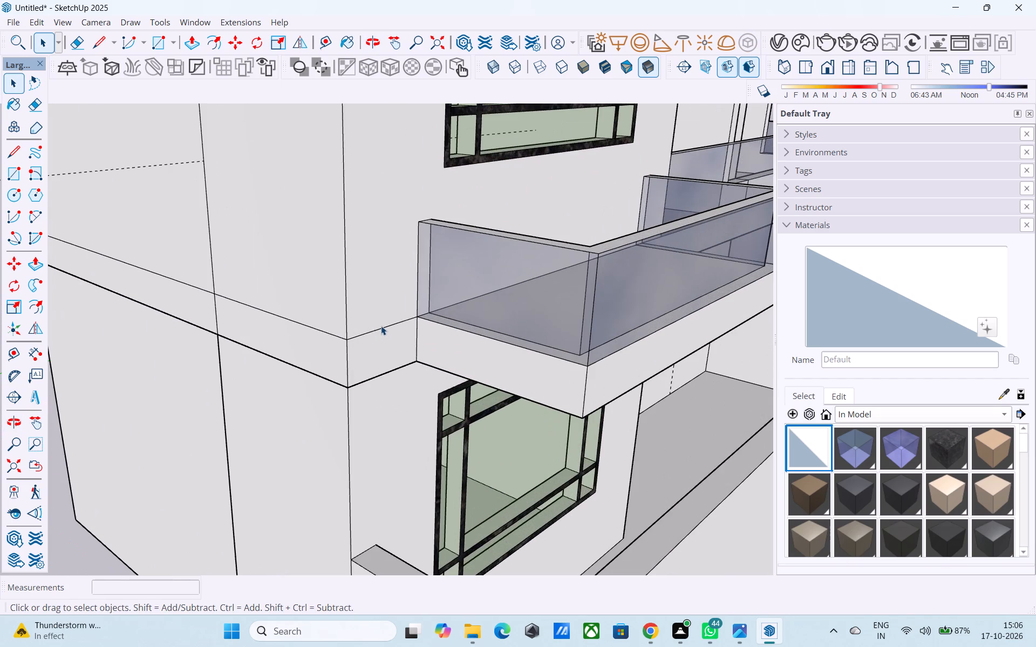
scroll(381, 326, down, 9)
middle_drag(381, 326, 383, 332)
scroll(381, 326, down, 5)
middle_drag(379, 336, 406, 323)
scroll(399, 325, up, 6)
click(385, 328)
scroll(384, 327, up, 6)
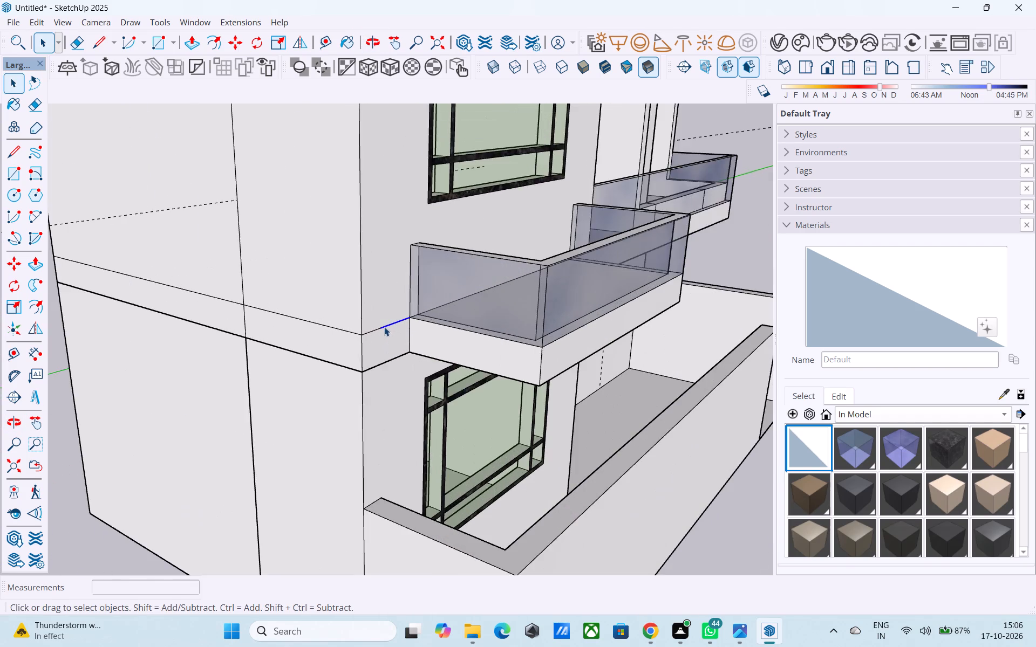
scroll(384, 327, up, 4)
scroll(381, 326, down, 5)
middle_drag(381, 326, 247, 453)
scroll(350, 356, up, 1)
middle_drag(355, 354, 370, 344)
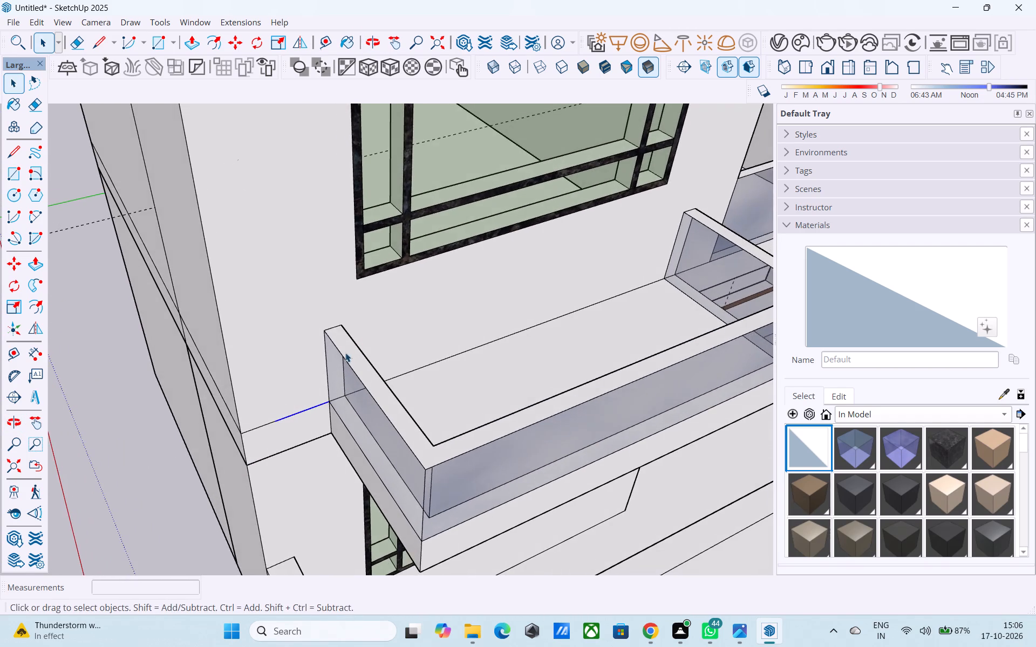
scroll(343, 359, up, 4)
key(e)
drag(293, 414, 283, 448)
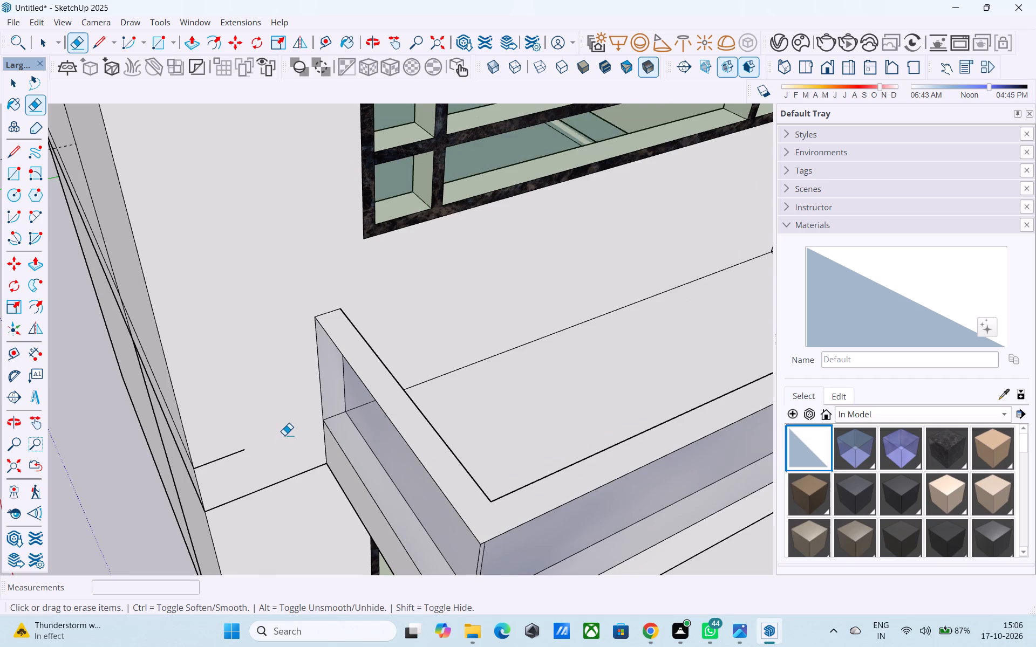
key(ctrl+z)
Examine the slab band, wall corner and front balcony junction from several angles.
middle_drag(288, 423, 313, 359)
key(space)
scroll(310, 354, down, 3)
scroll(310, 354, up, 1)
scroll(310, 354, down, 6)
middle_drag(264, 430, 283, 405)
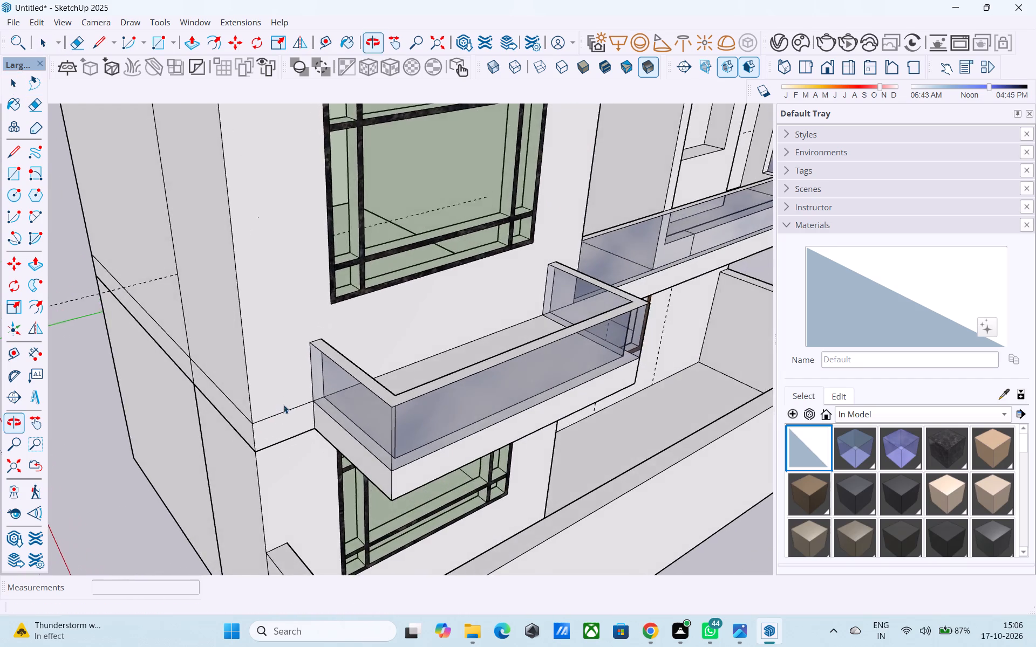
scroll(283, 389, down, 5)
middle_drag(268, 418, 391, 287)
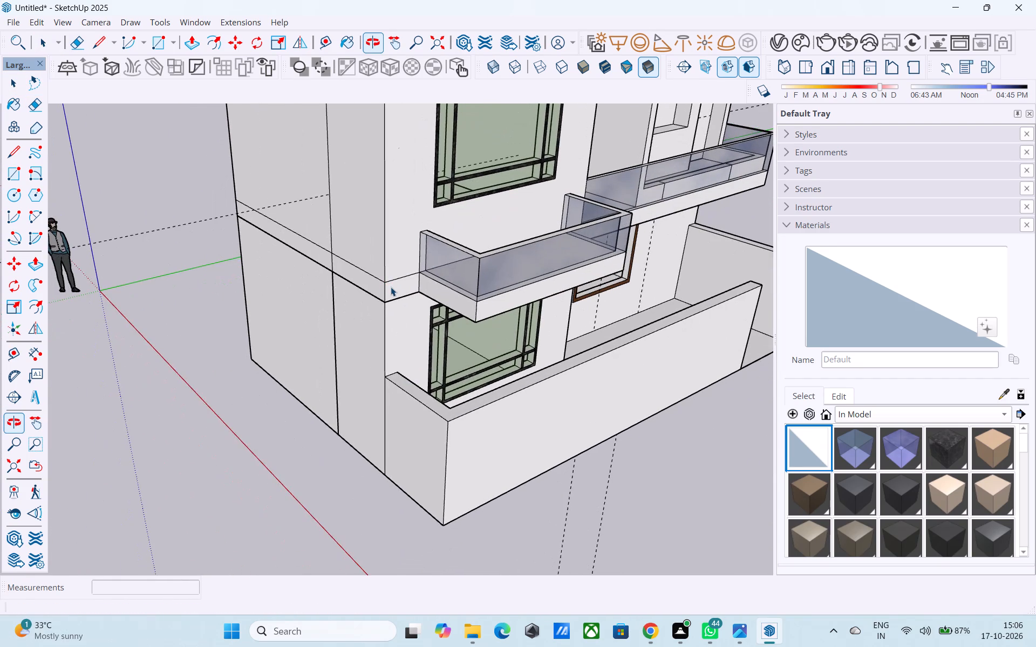
scroll(391, 287, down, 4)
middle_drag(378, 266, 373, 267)
scroll(374, 280, up, 6)
scroll(374, 280, down, 7)
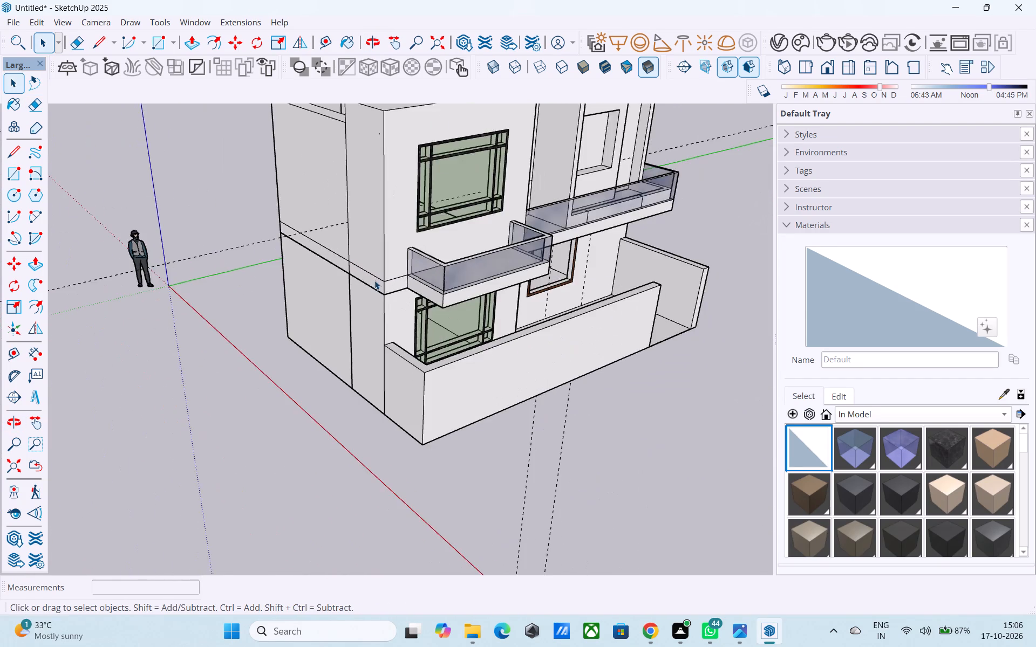
scroll(374, 280, down, 3)
middle_drag(377, 288, 496, 278)
scroll(402, 308, up, 12)
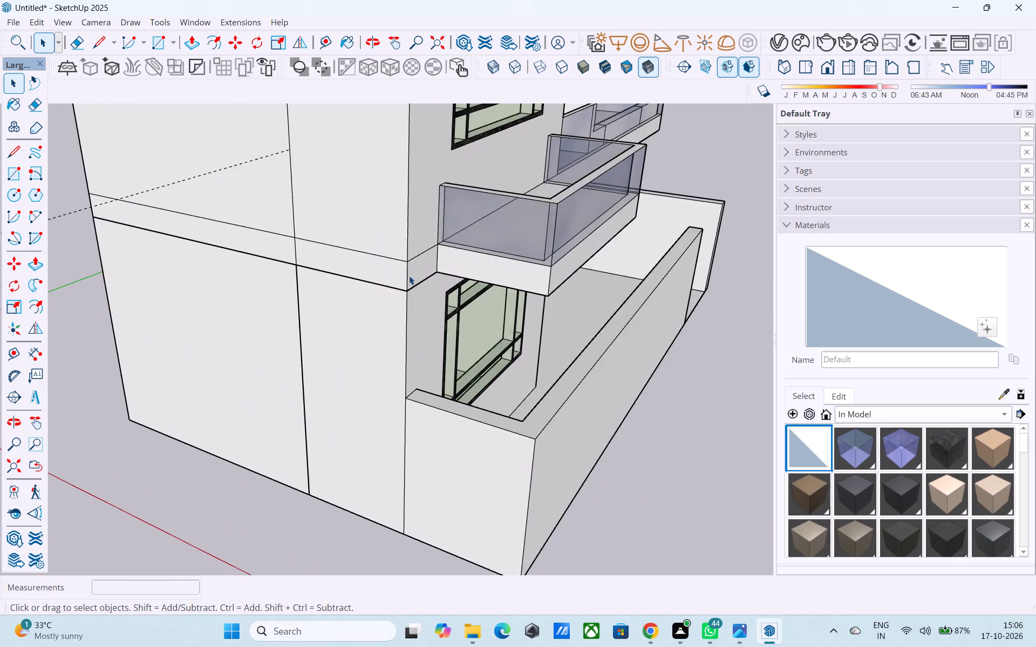
scroll(409, 276, up, 5)
middle_drag(392, 267, 335, 253)
scroll(476, 189, up, 1)
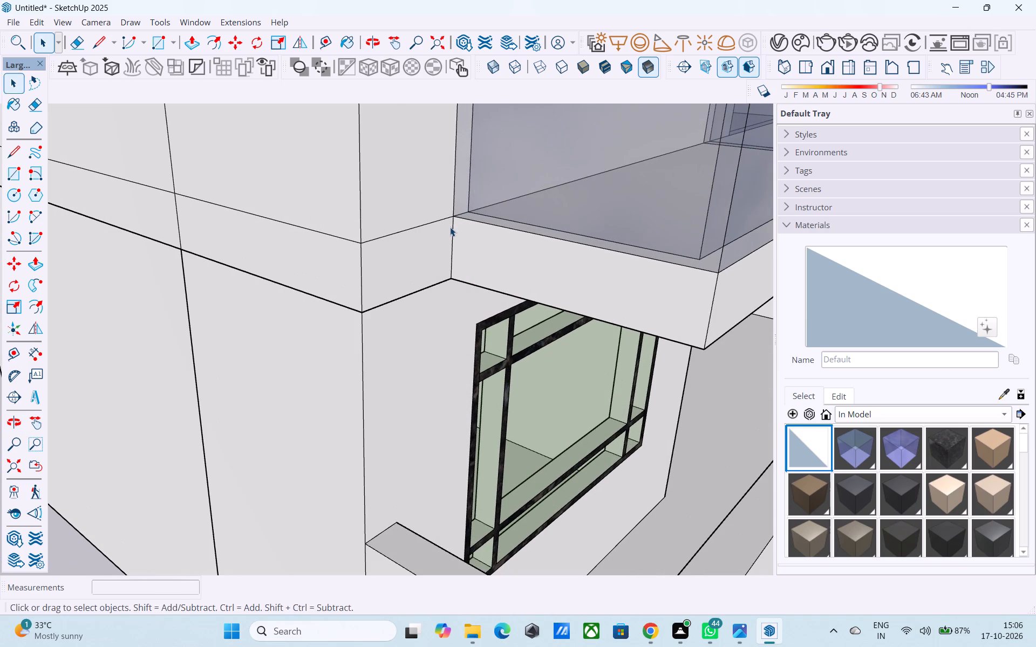
scroll(450, 228, down, 6)
middle_drag(418, 253, 194, 363)
scroll(282, 292, down, 5)
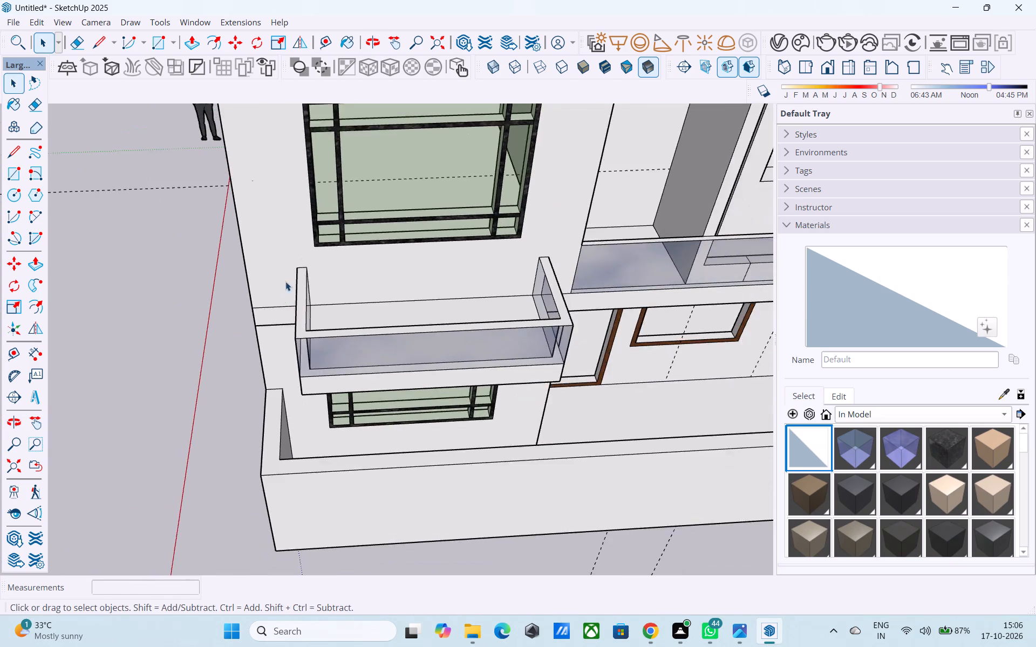
scroll(285, 281, down, 4)
middle_drag(384, 303, 659, 146)
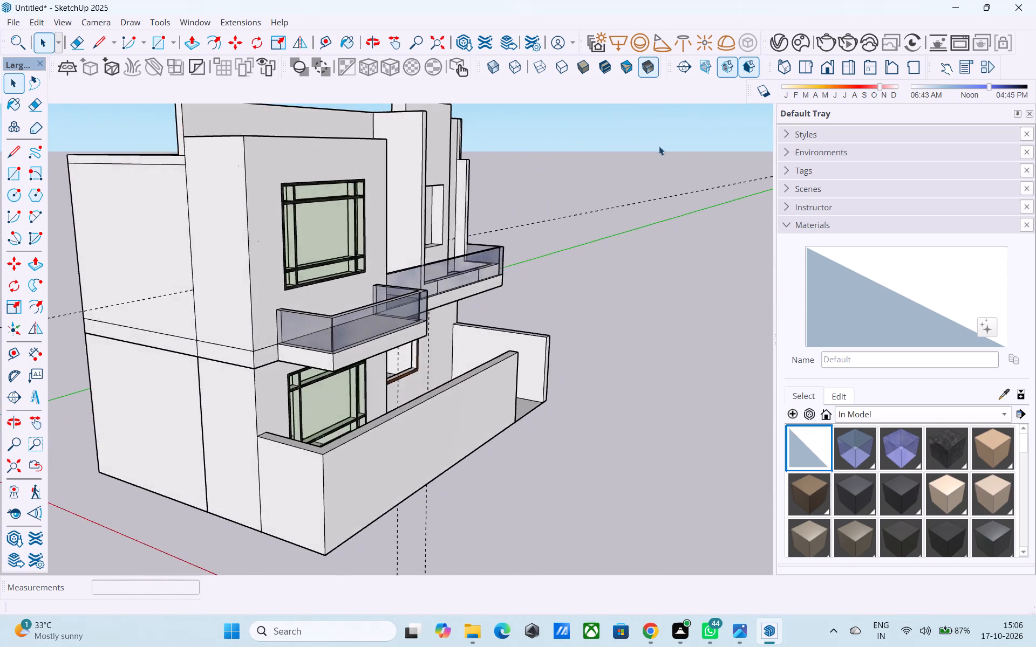
Erase the vertical dividing edge on the ground-floor side wall and its short continuation across the slab band.
scroll(656, 170, down, 4)
middle_drag(359, 293, 447, 273)
scroll(411, 297, up, 6)
key(e)
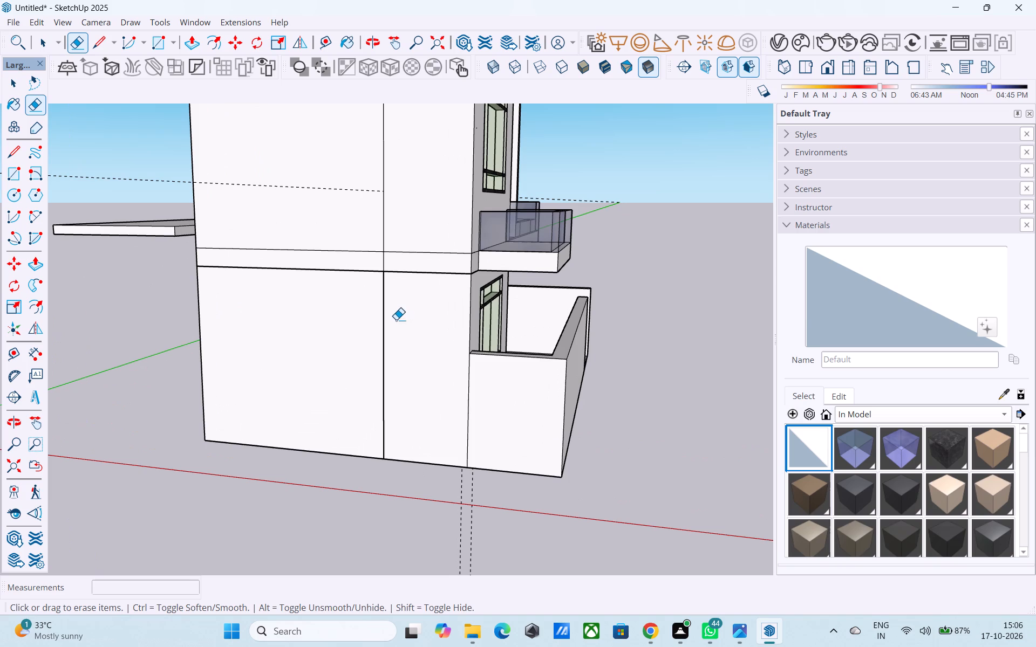
drag(394, 320, 380, 321)
middle_drag(389, 304, 247, 400)
scroll(277, 331, up, 5)
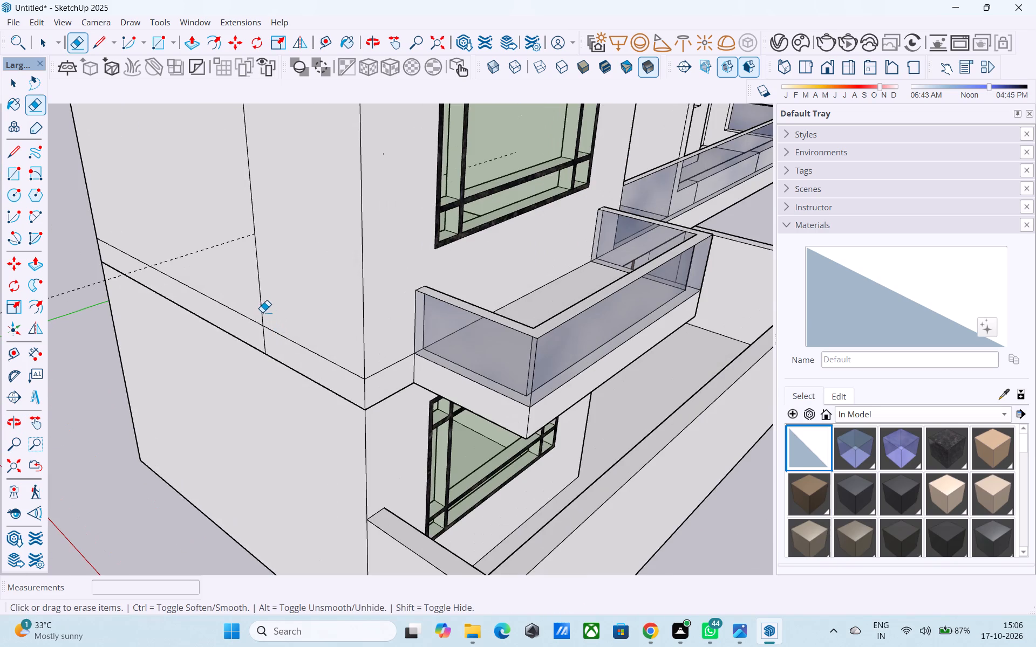
scroll(259, 306, down, 6)
middle_drag(251, 360, 420, 325)
scroll(339, 347, up, 9)
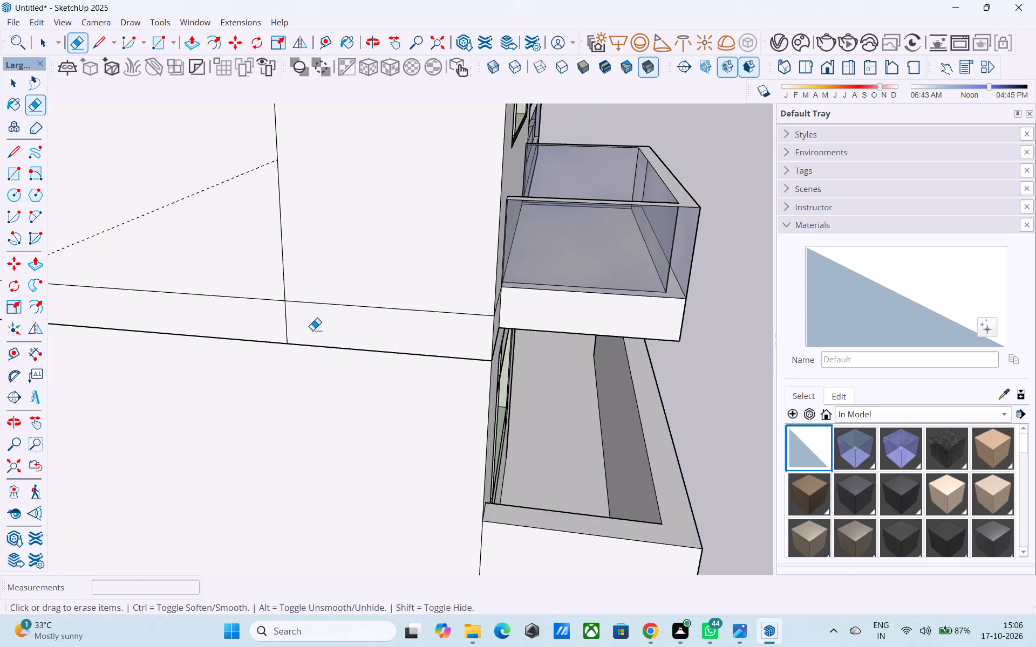
drag(299, 327, 283, 325)
Examine the front facade, balconies and roof of the house from several angles.
scroll(287, 323, down, 6)
middle_drag(330, 335, 174, 380)
middle_drag(340, 323, 318, 333)
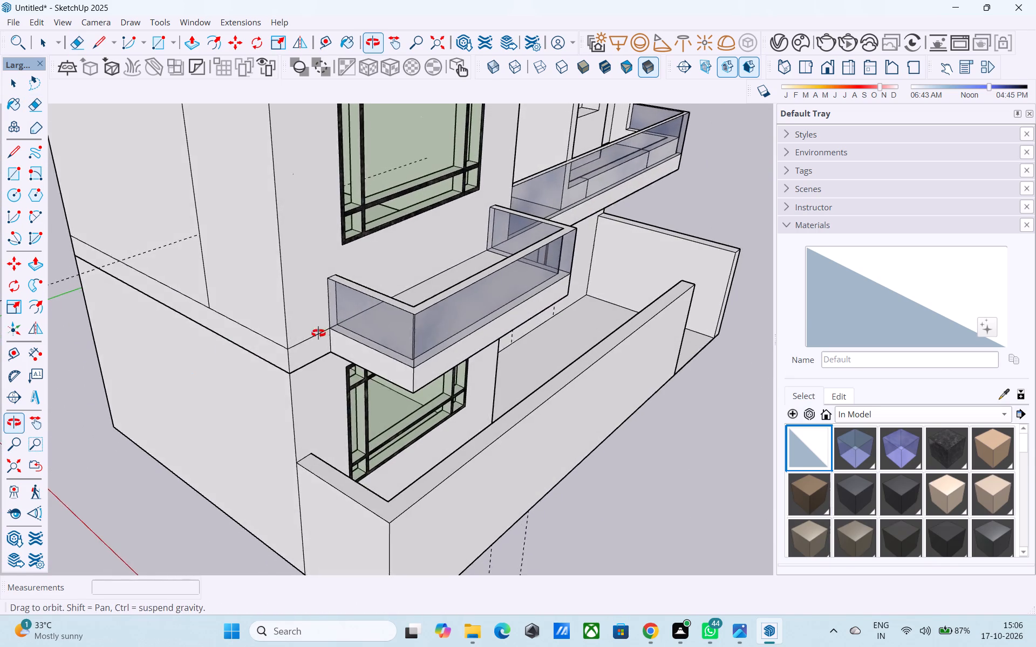
middle_drag(318, 333, 131, 400)
middle_drag(632, 270, 598, 181)
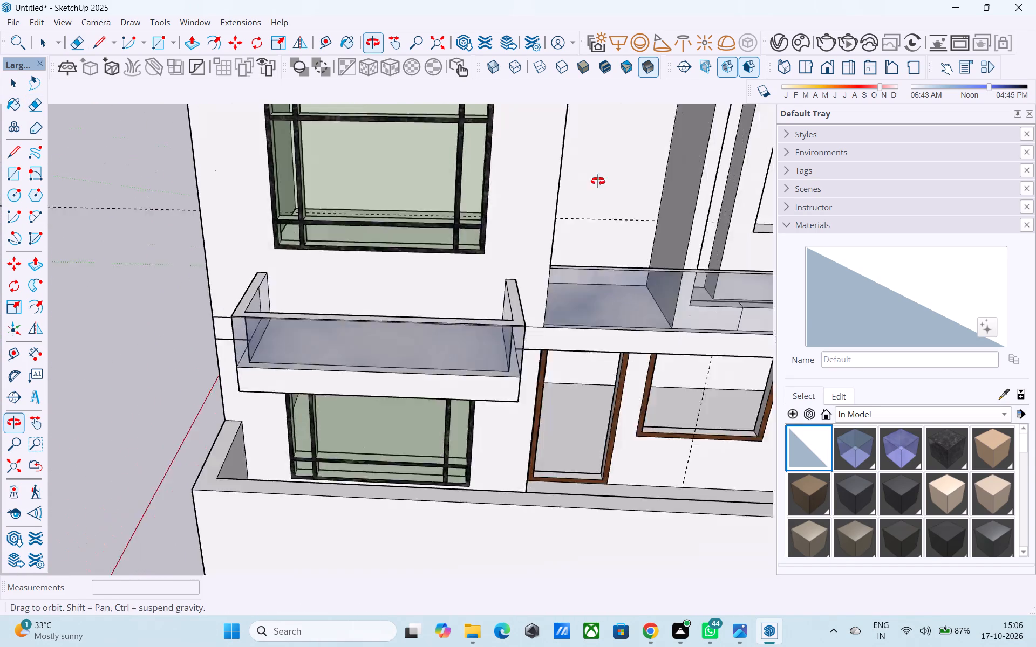
middle_drag(598, 181, 666, 164)
middle_drag(392, 364, 377, 352)
scroll(435, 338, down, 3)
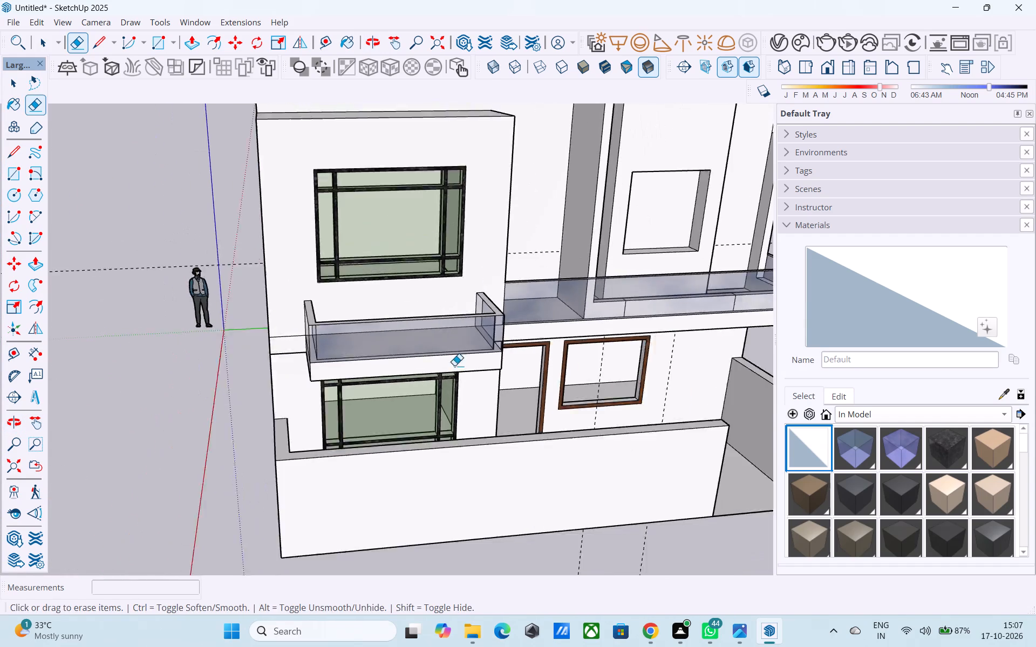
scroll(454, 366, down, 3)
middle_drag(466, 371, 381, 389)
scroll(381, 389, up, 1)
scroll(298, 329, down, 3)
middle_drag(298, 329, 433, 290)
scroll(339, 198, up, 4)
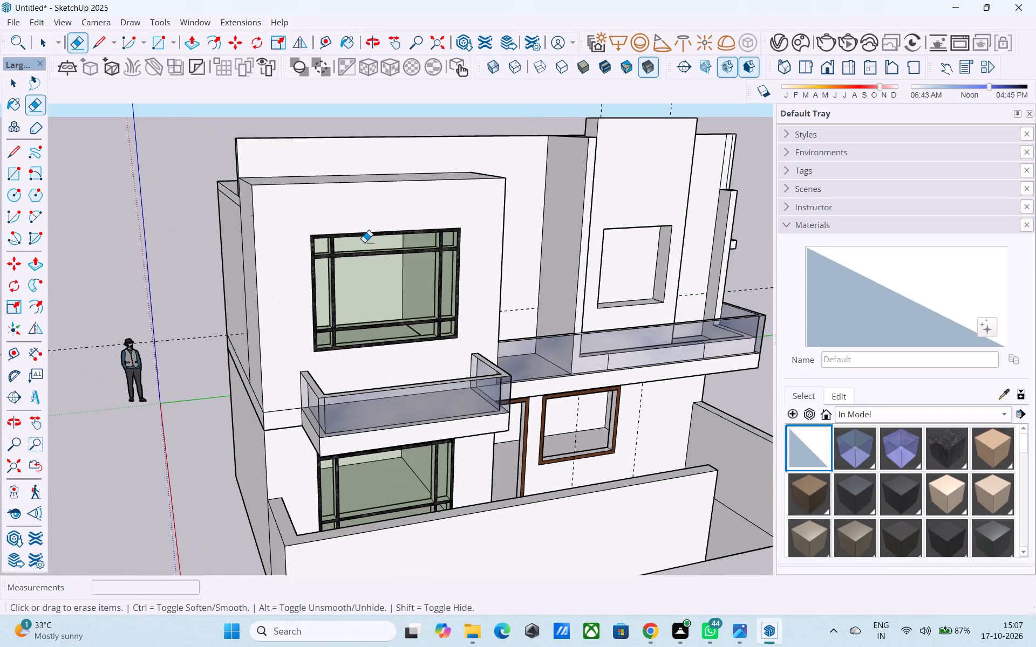
scroll(366, 273, down, 5)
middle_drag(313, 347, 207, 252)
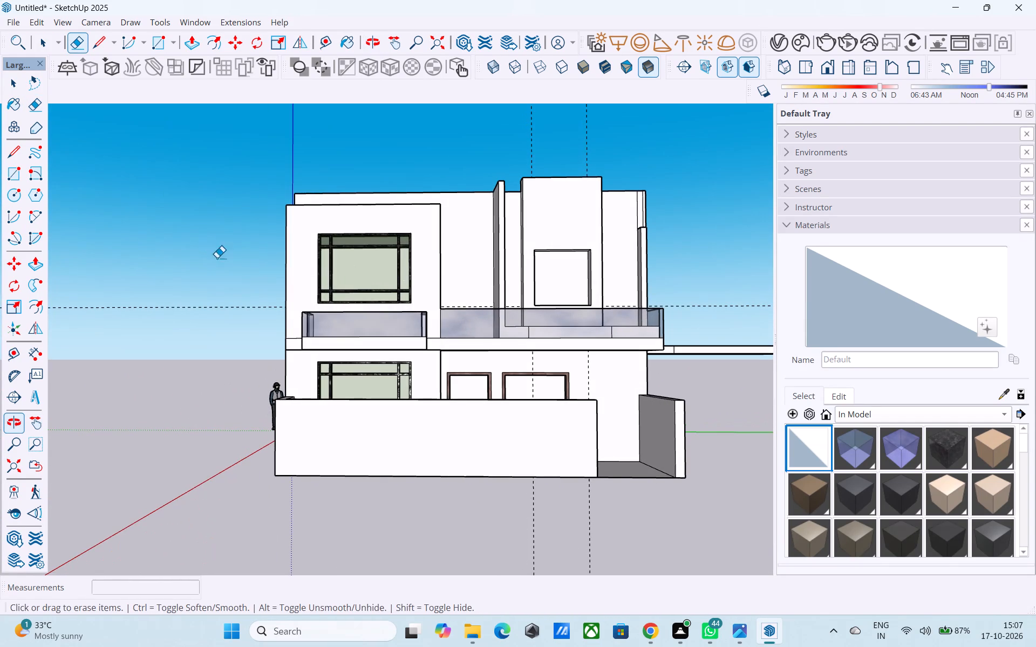
scroll(339, 300, down, 3)
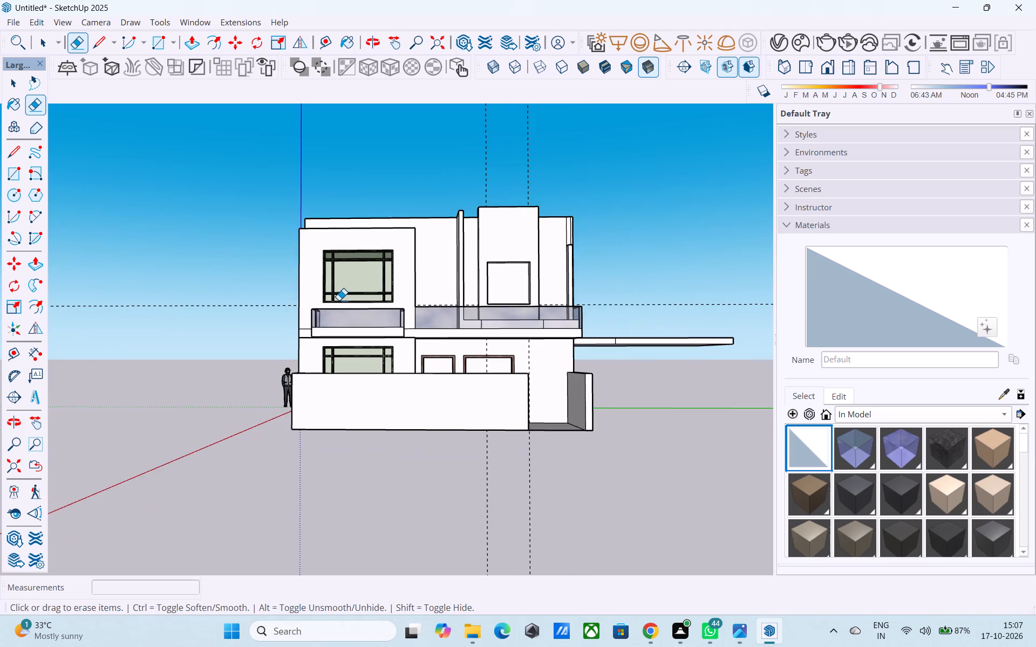
middle_drag(365, 309, 426, 474)
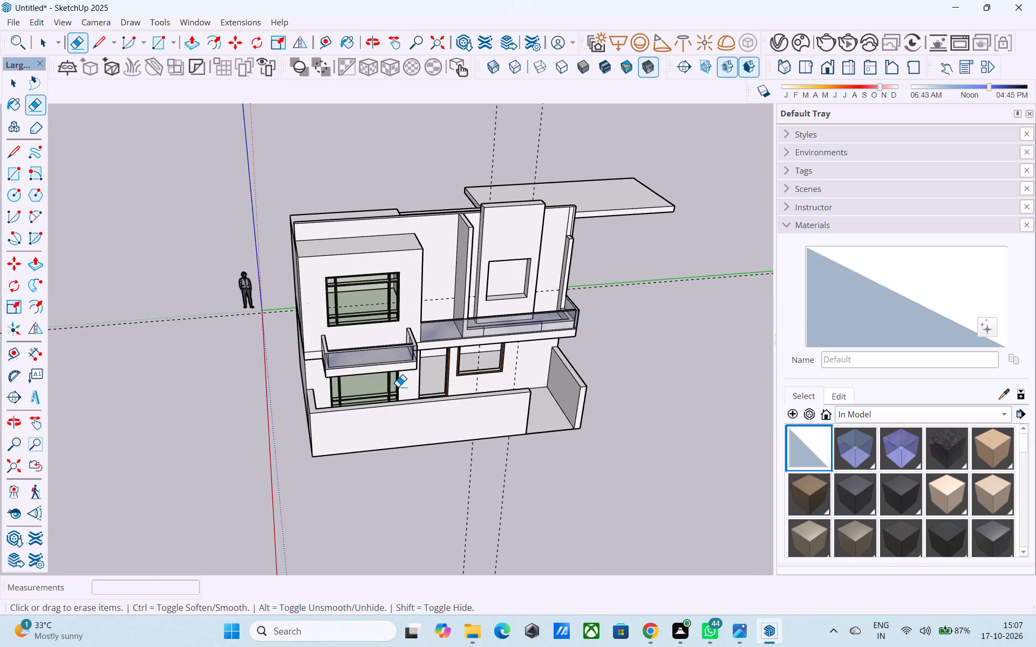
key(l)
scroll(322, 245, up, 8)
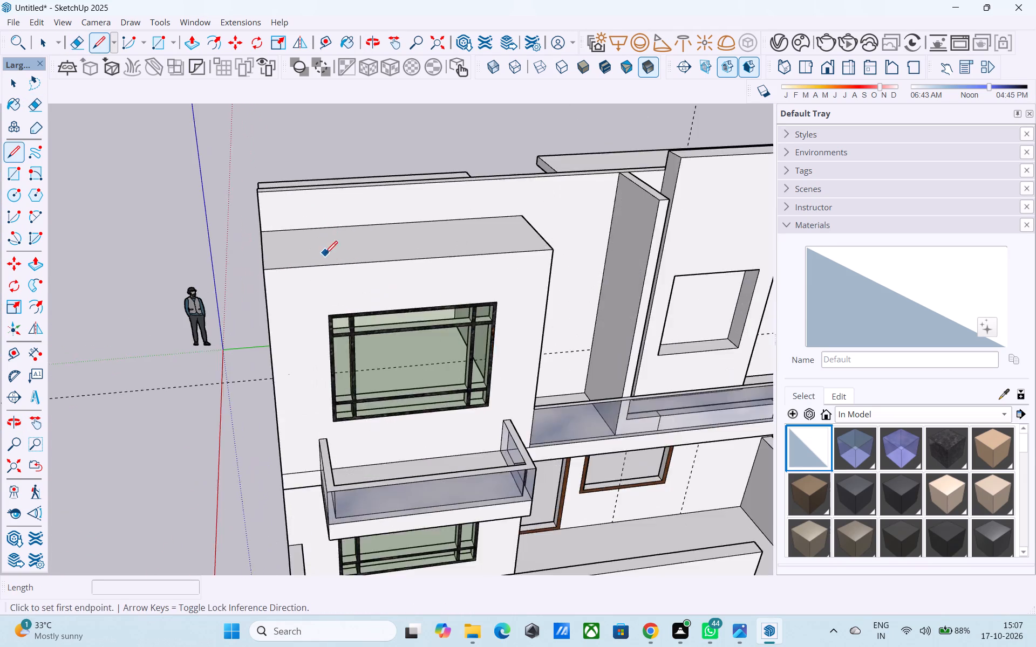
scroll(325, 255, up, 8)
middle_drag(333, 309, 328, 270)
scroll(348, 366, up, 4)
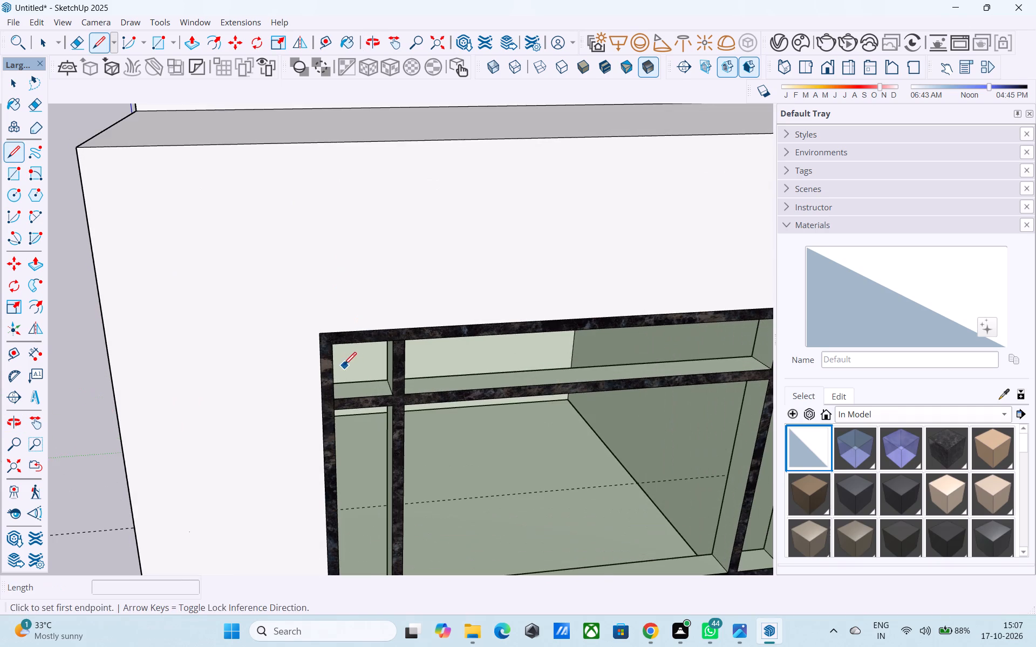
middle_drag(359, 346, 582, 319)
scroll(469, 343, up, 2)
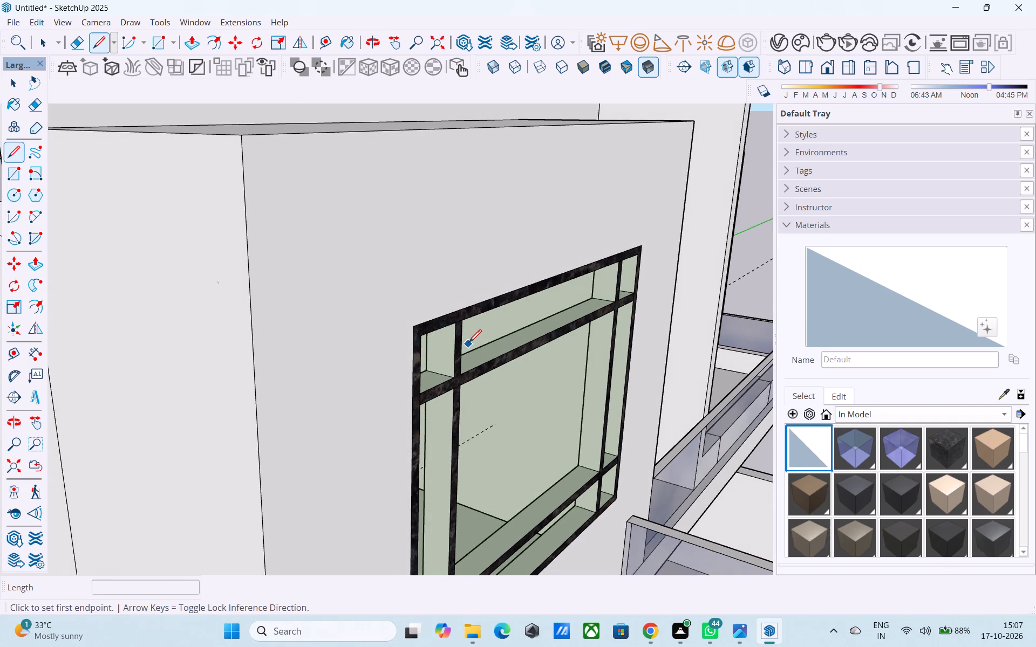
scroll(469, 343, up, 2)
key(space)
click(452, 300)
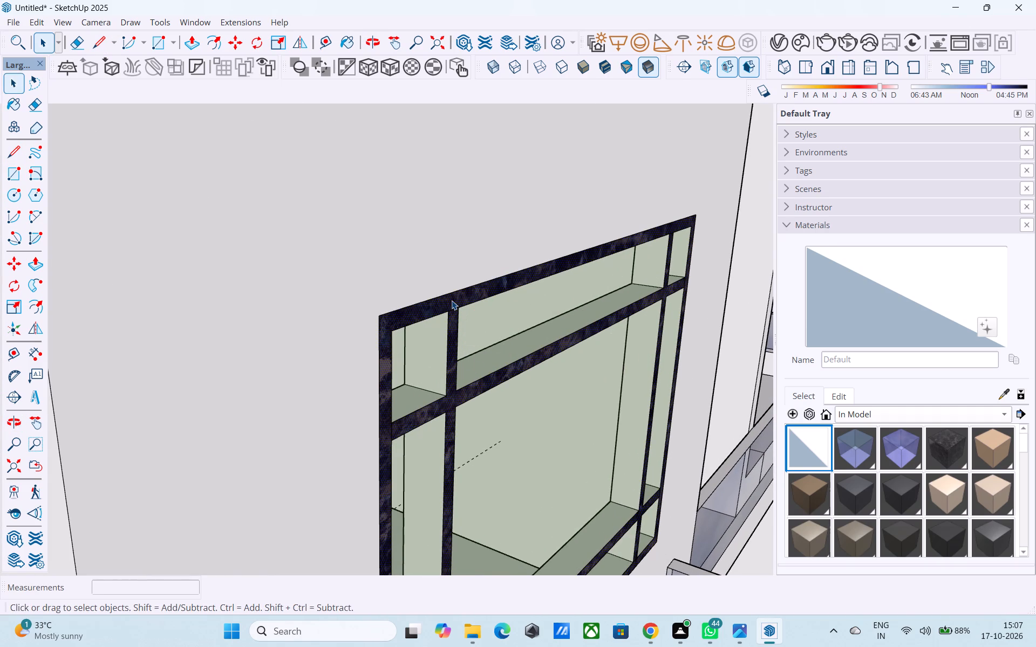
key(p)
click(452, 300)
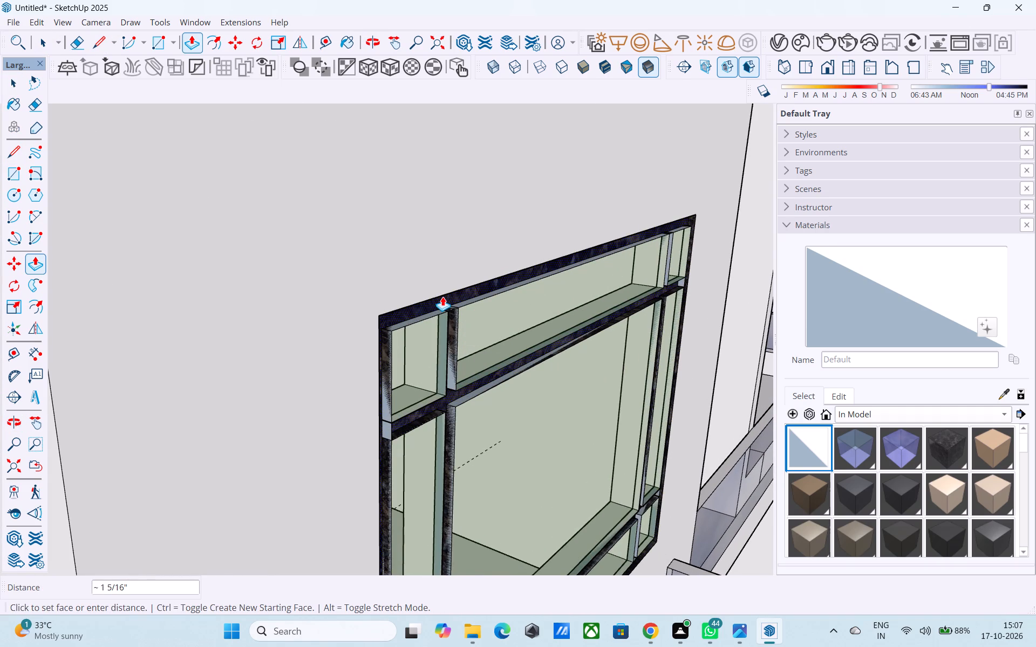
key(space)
Draw a 2' 6" vertical line from the upper-floor window's upper-left corner to the top edge of the projecting wall.
key(l)
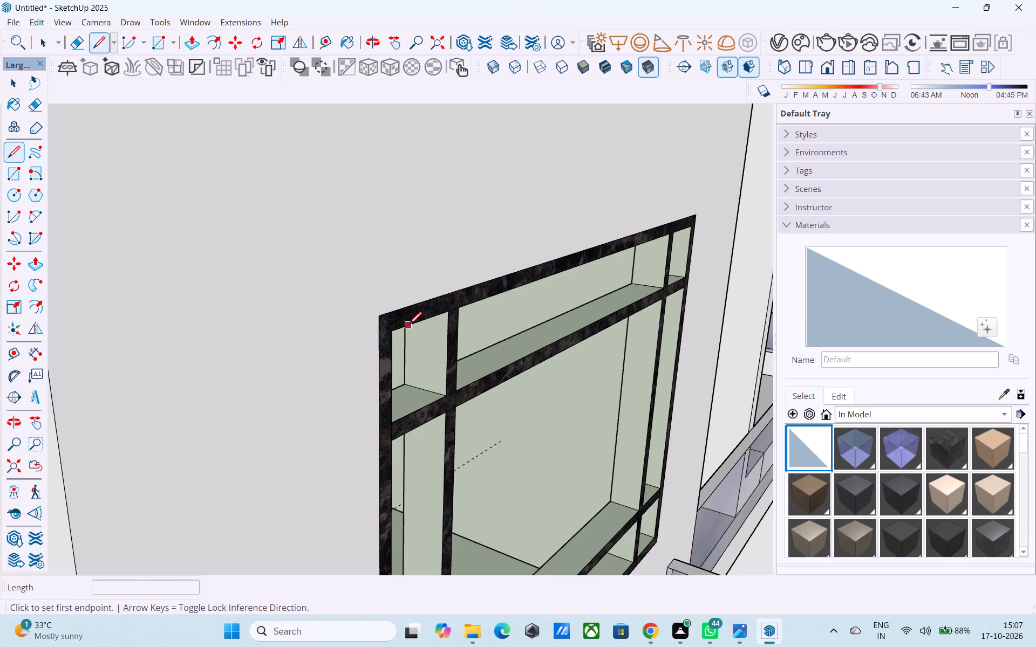
scroll(355, 371, down, 6)
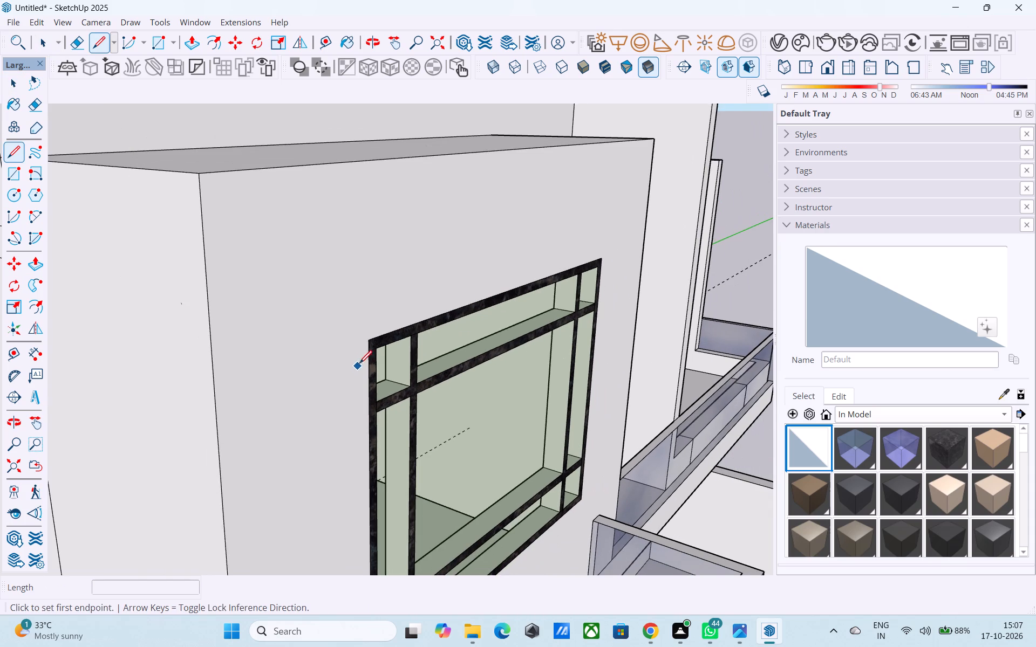
click(367, 341)
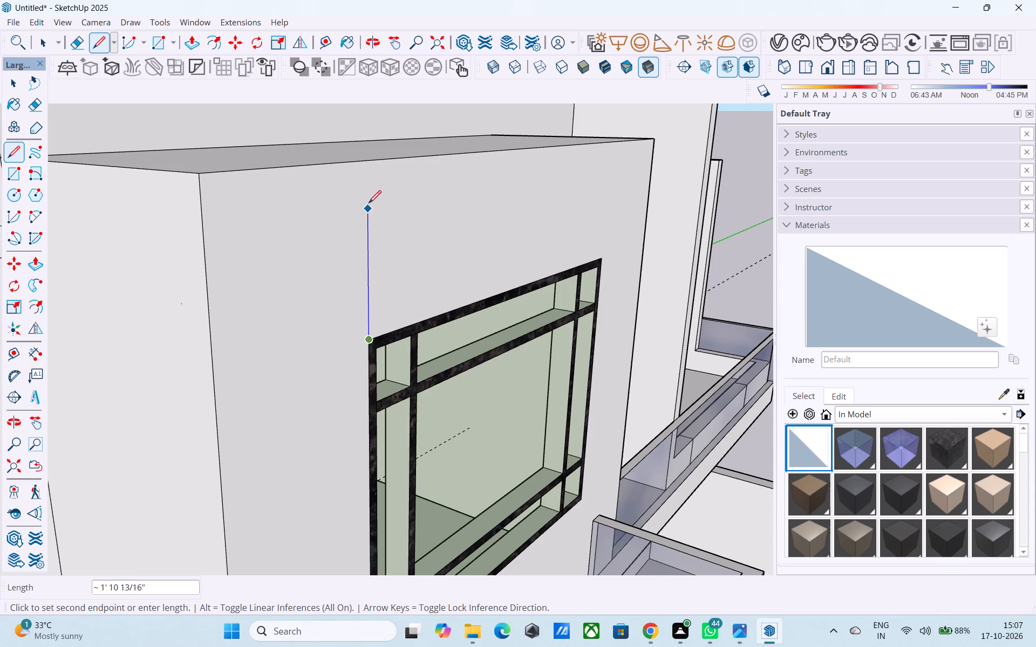
click(366, 160)
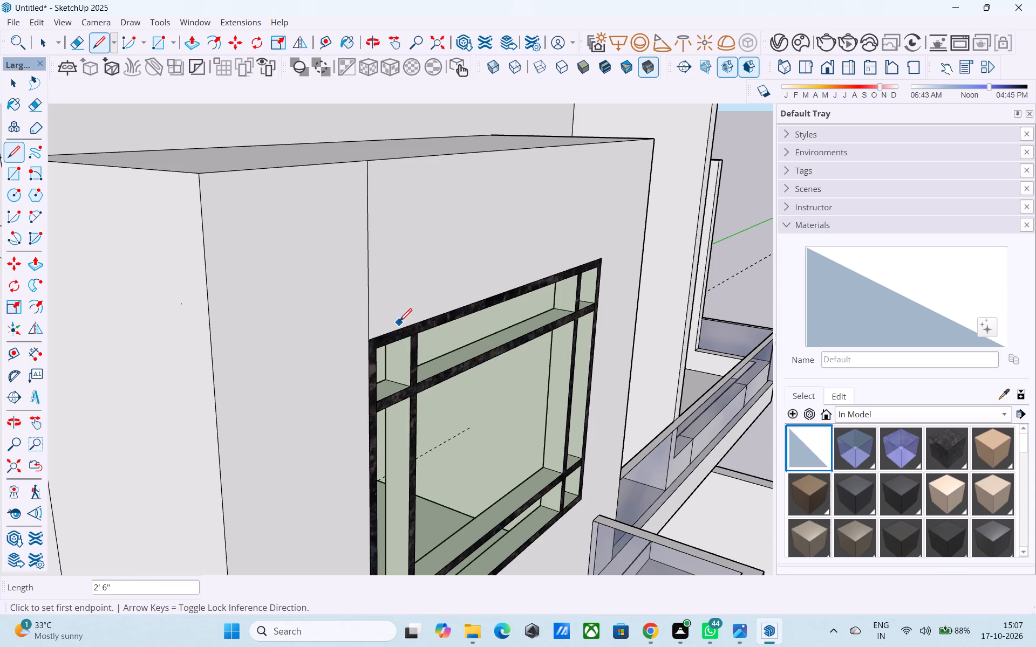
Draw a vertical line from the ground-floor window's upper-left corner up to the underside of the slab band.
scroll(399, 322, down, 11)
scroll(326, 294, down, 5)
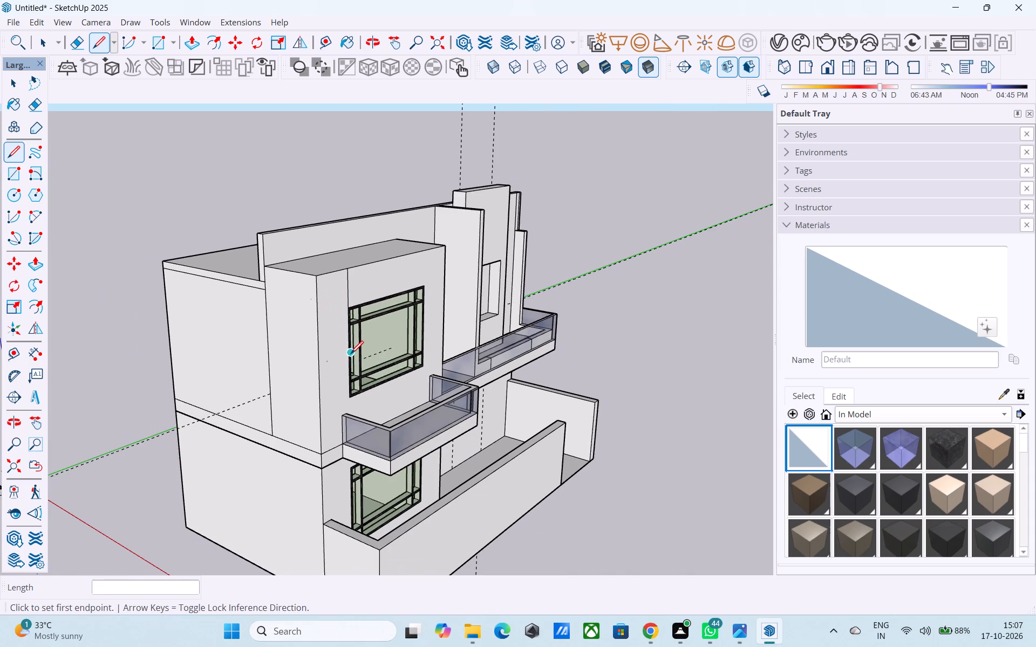
middle_drag(401, 359, 188, 310)
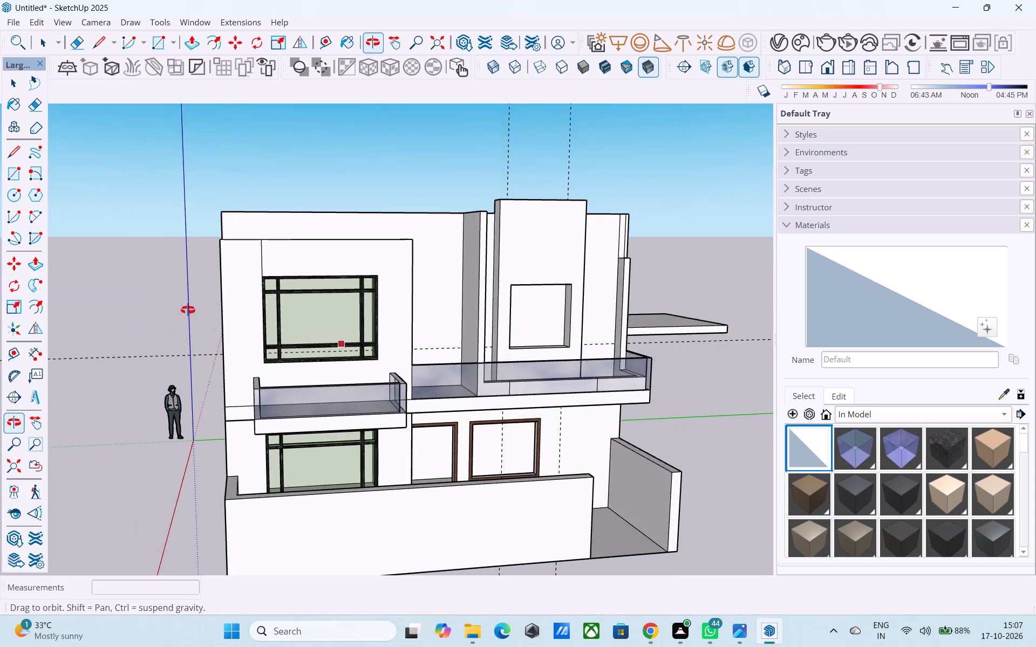
middle_drag(188, 310, 275, 218)
scroll(308, 384, up, 13)
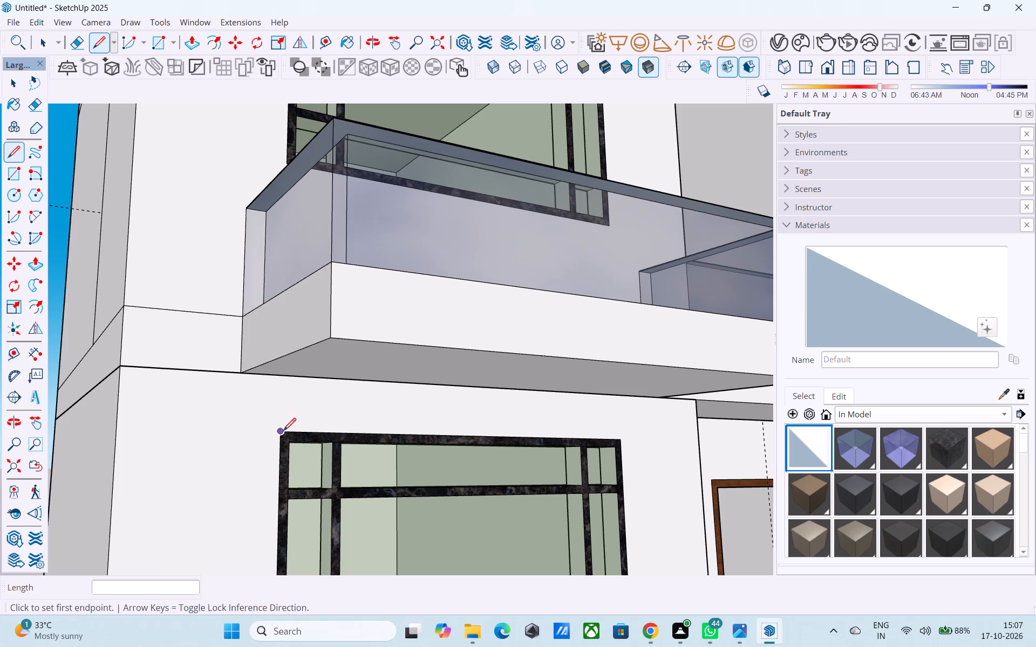
click(283, 431)
click(283, 377)
scroll(283, 377, down, 12)
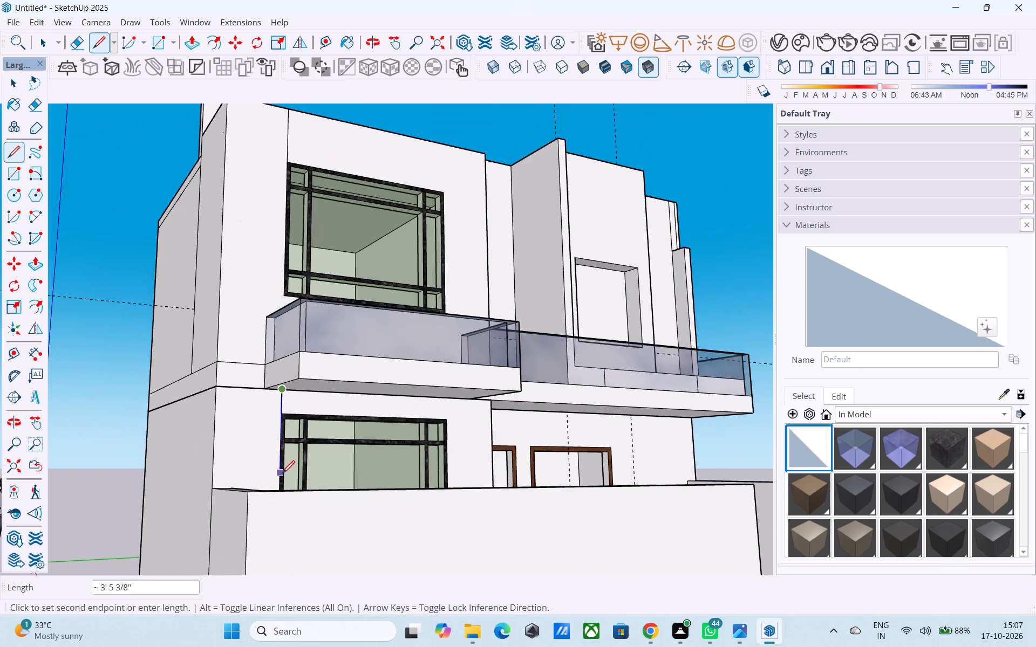
scroll(282, 474, down, 3)
middle_drag(314, 441, 219, 594)
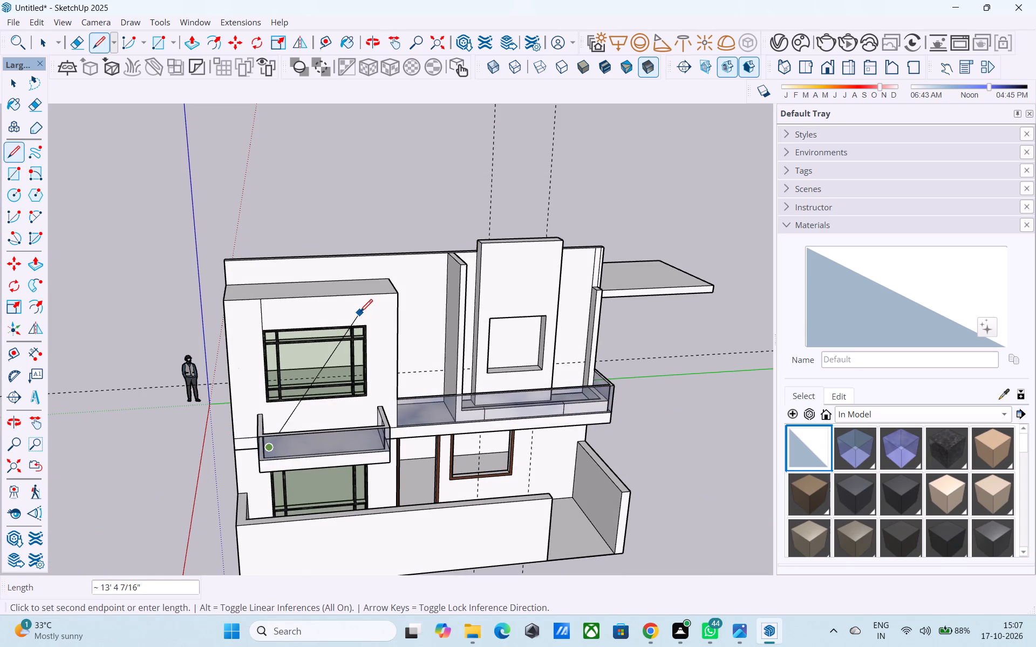
key(l)
Draw a 2' 6" vertical line from the upper-floor window's upper-right corner to the top edge of the projecting wall.
scroll(359, 319, up, 10)
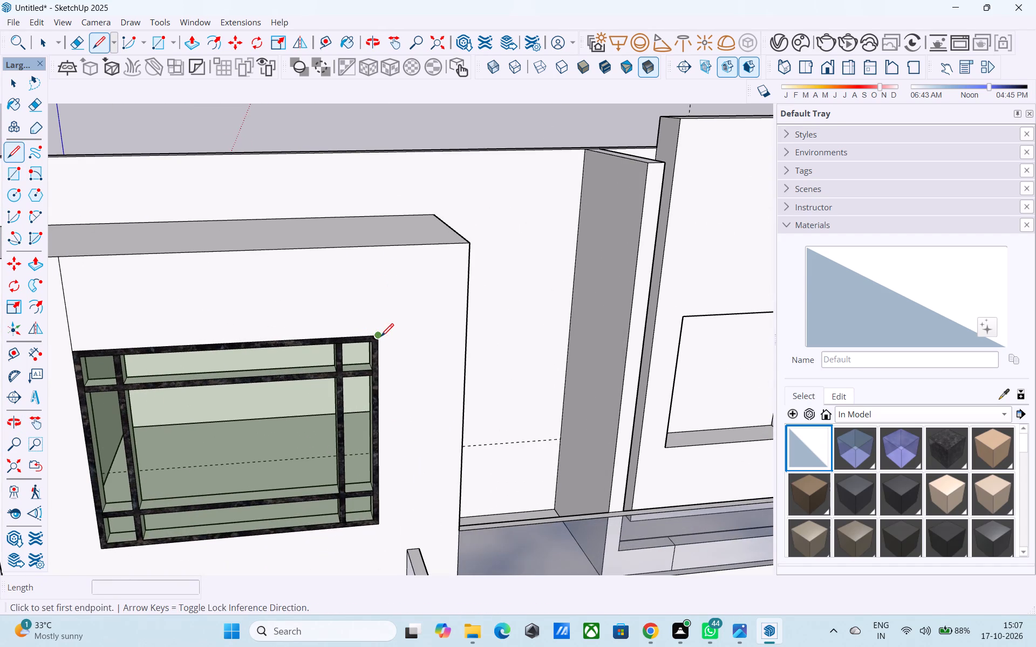
click(381, 338)
click(380, 245)
Draw a vertical line from the upper-floor window's lower-right corner down to the small balcony's floor.
scroll(407, 348, down, 10)
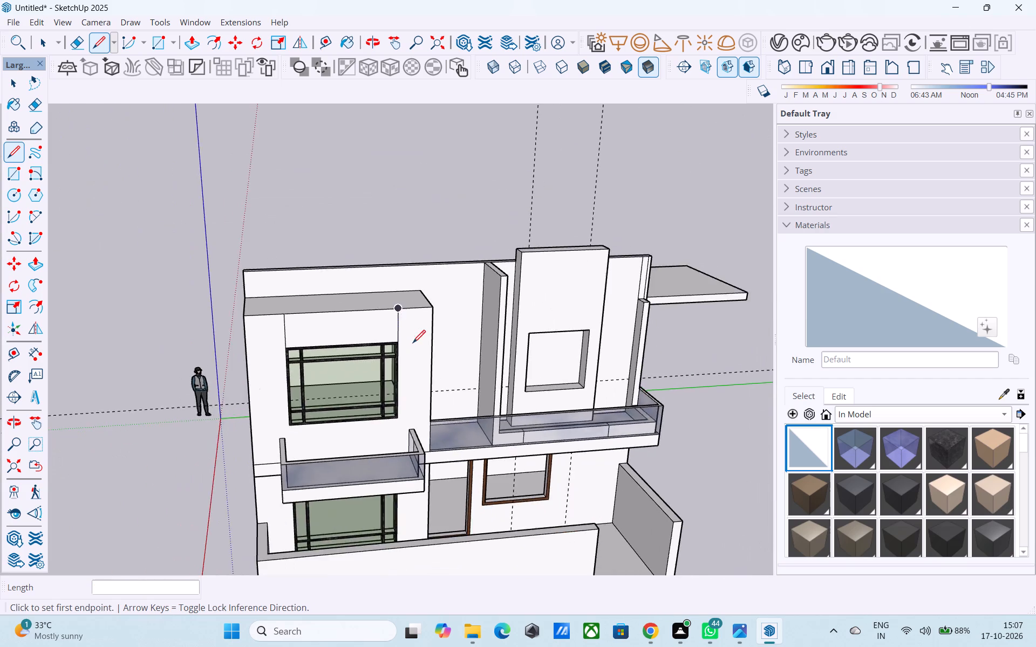
scroll(413, 344, down, 5)
middle_drag(413, 346, 268, 371)
scroll(345, 410, up, 18)
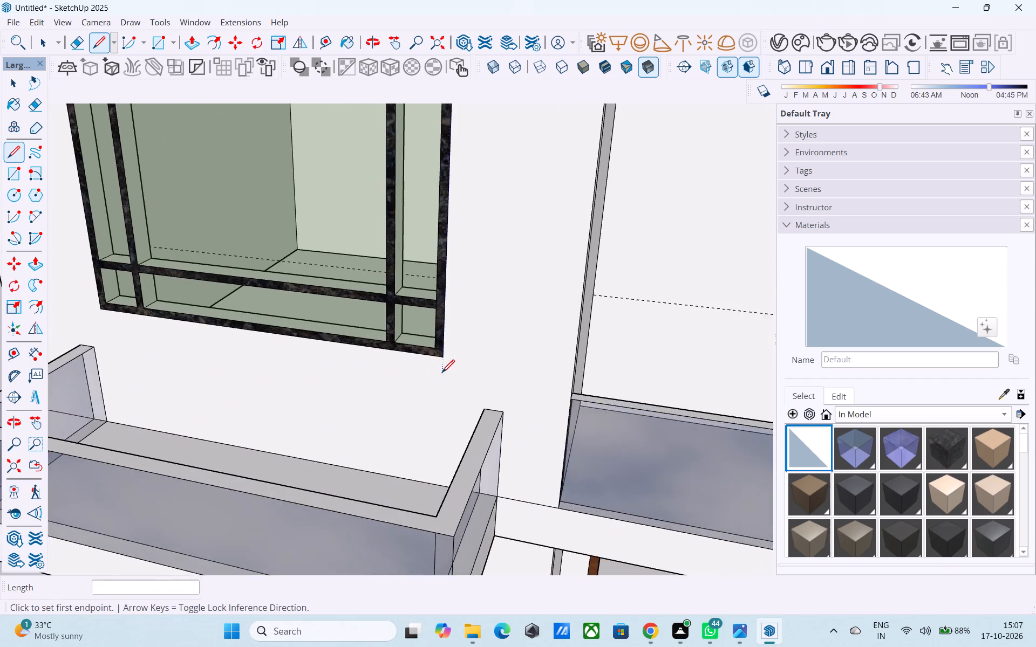
scroll(442, 374, up, 4)
click(443, 347)
scroll(443, 349, up, 1)
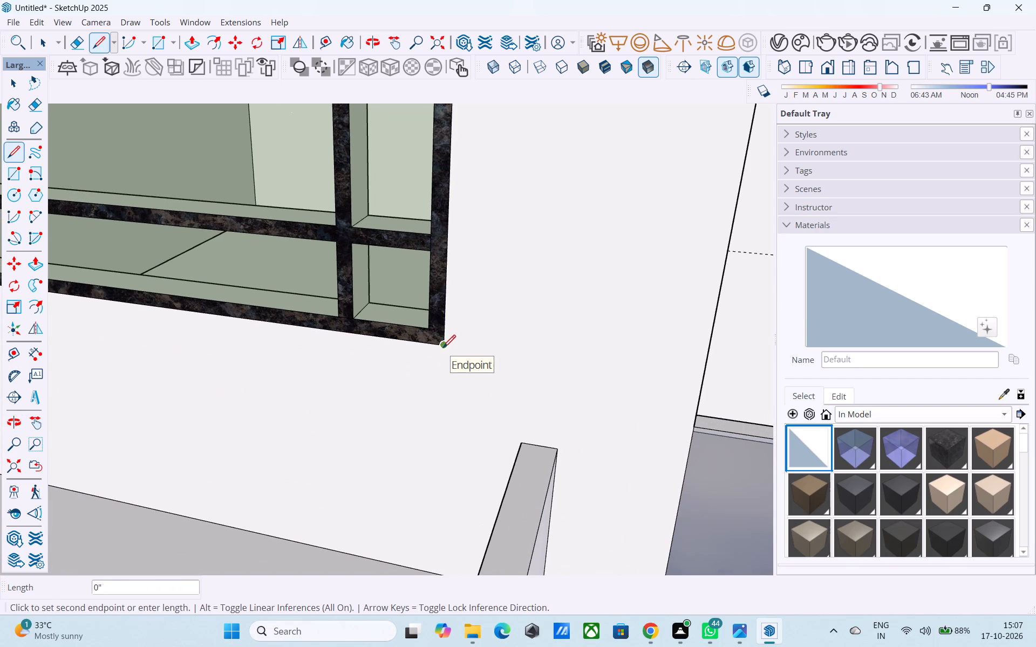
scroll(443, 349, down, 11)
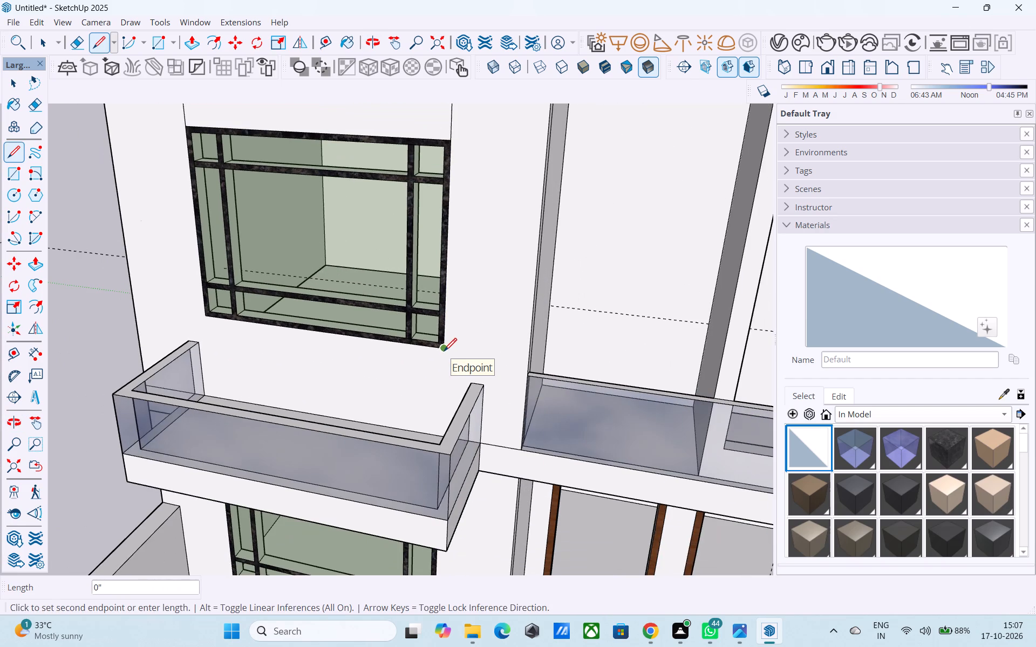
middle_drag(437, 398, 495, 491)
scroll(435, 429, up, 3)
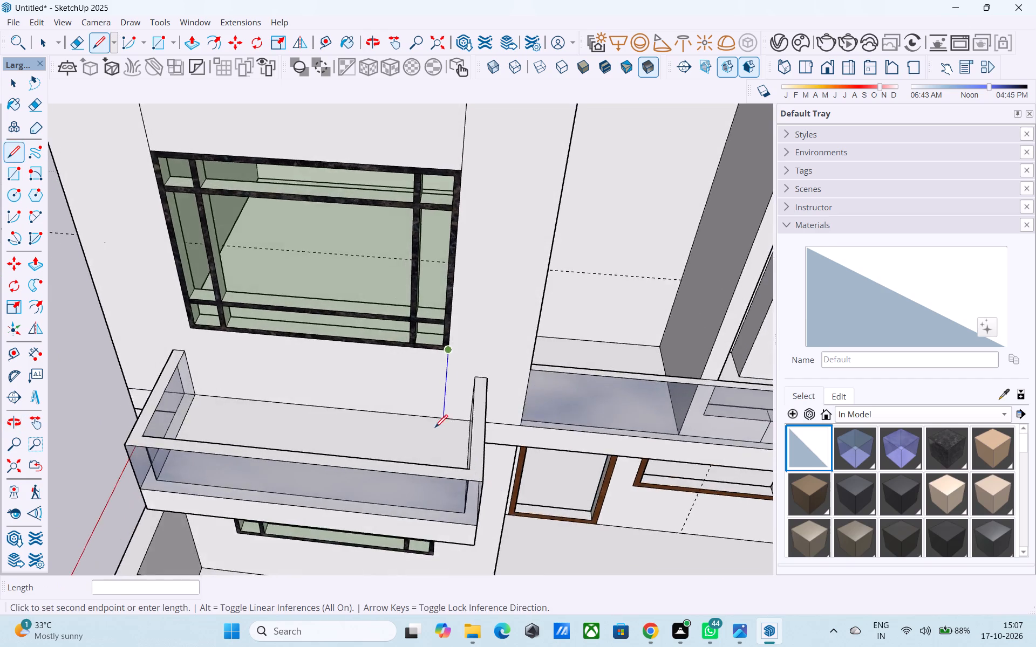
scroll(435, 429, up, 2)
click(455, 409)
Draw a vertical line from the upper-floor window's lower-left corner down to the small balcony's floor.
scroll(587, 407, down, 7)
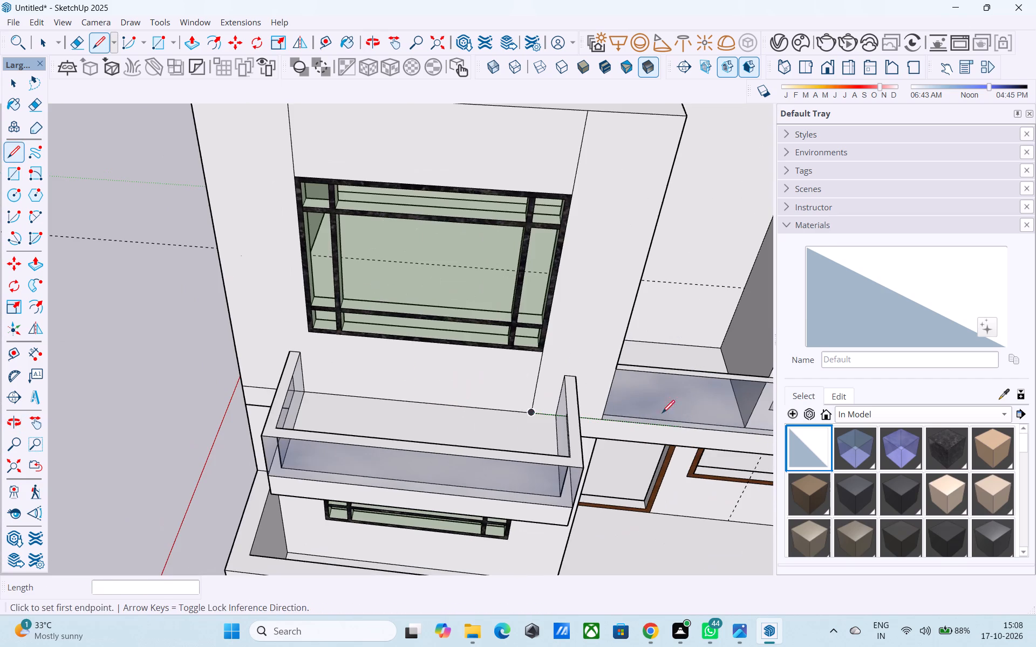
scroll(307, 348, up, 6)
click(309, 318)
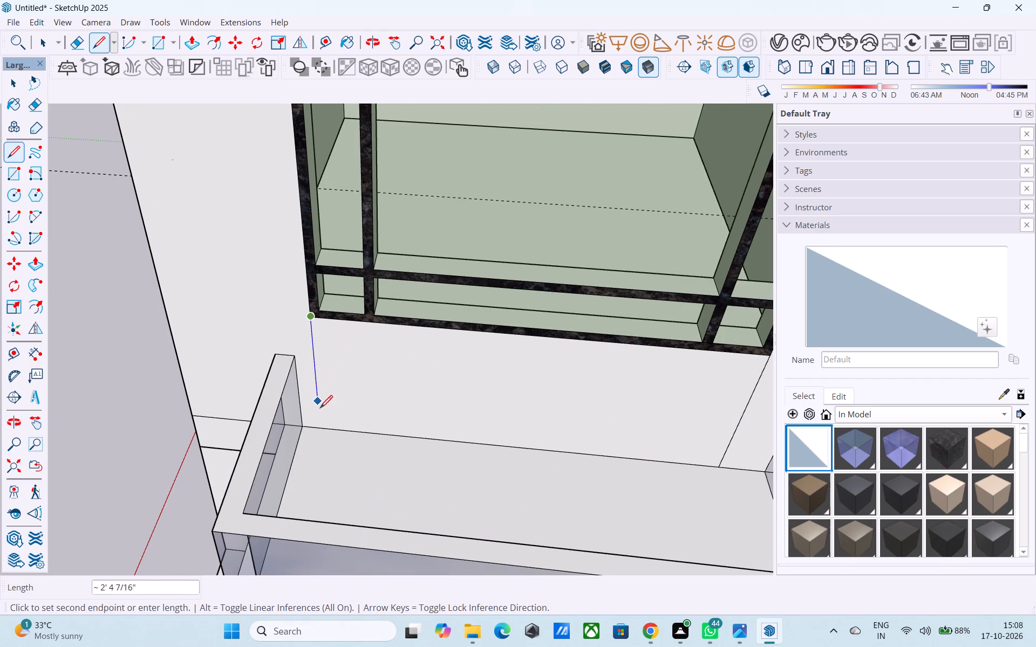
click(319, 422)
Draw a 2' 9" horizontal line from the upper-floor window's upper-left corner to the facade's left edge.
scroll(315, 426, down, 8)
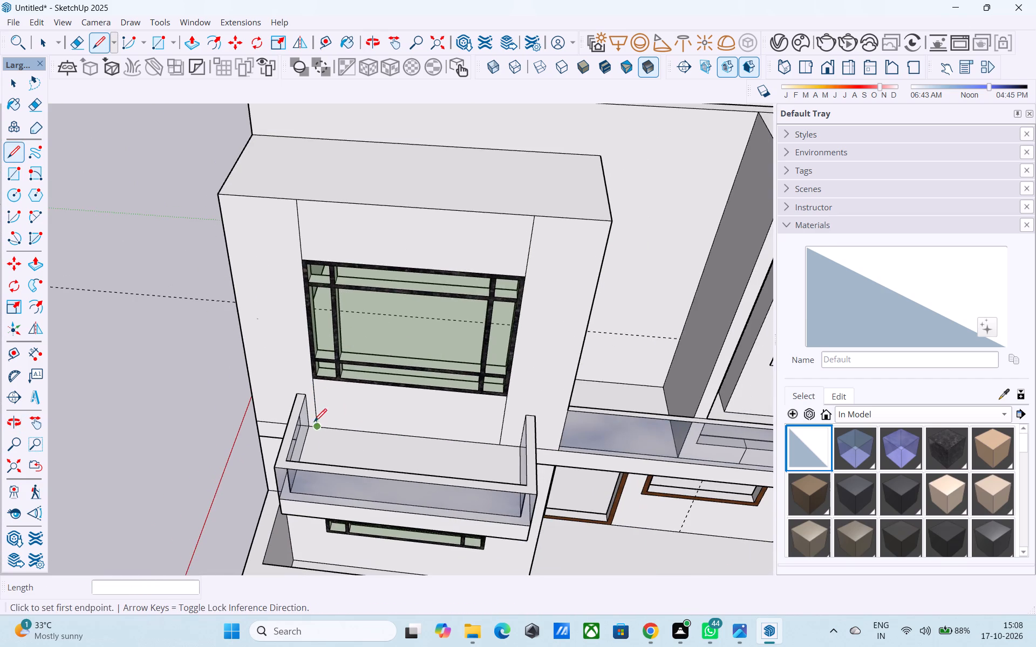
scroll(298, 250, up, 7)
middle_drag(310, 263, 449, 228)
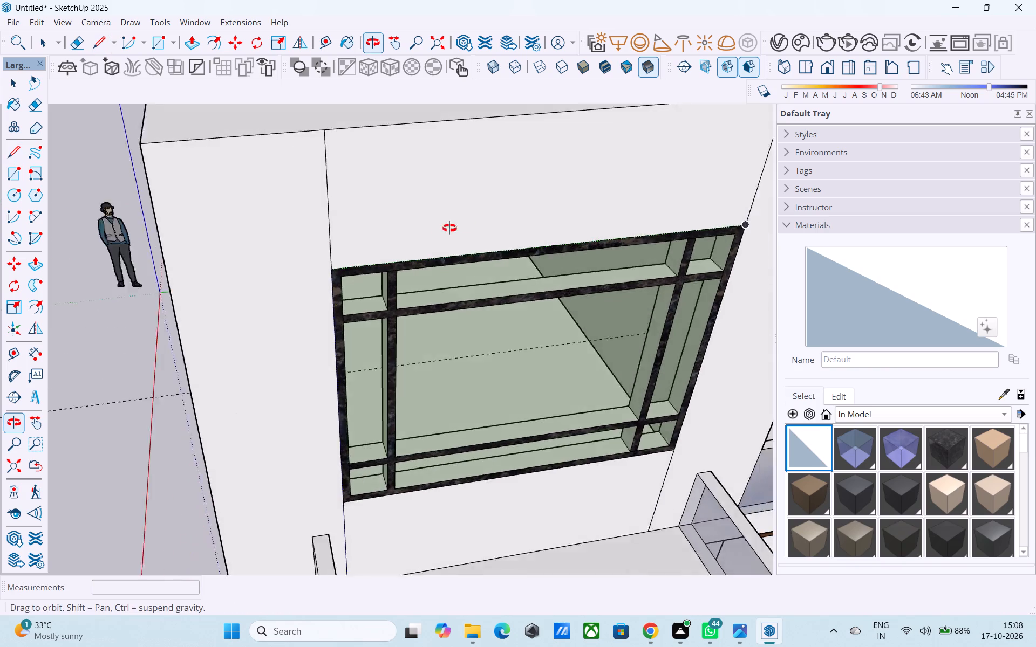
middle_drag(449, 228, 513, 212)
scroll(398, 280, up, 4)
click(352, 254)
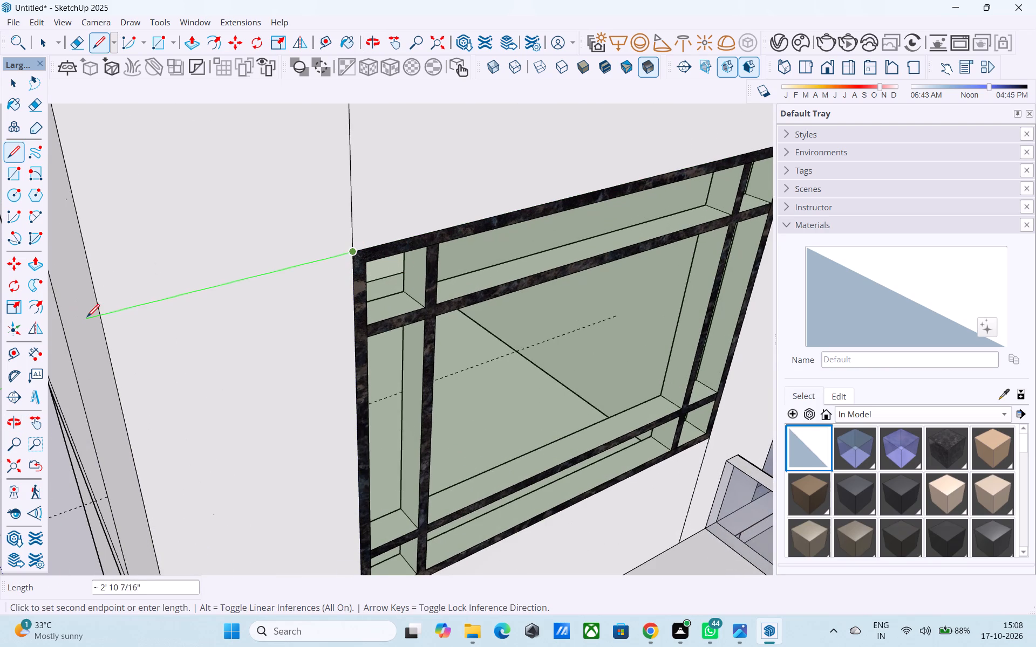
click(100, 315)
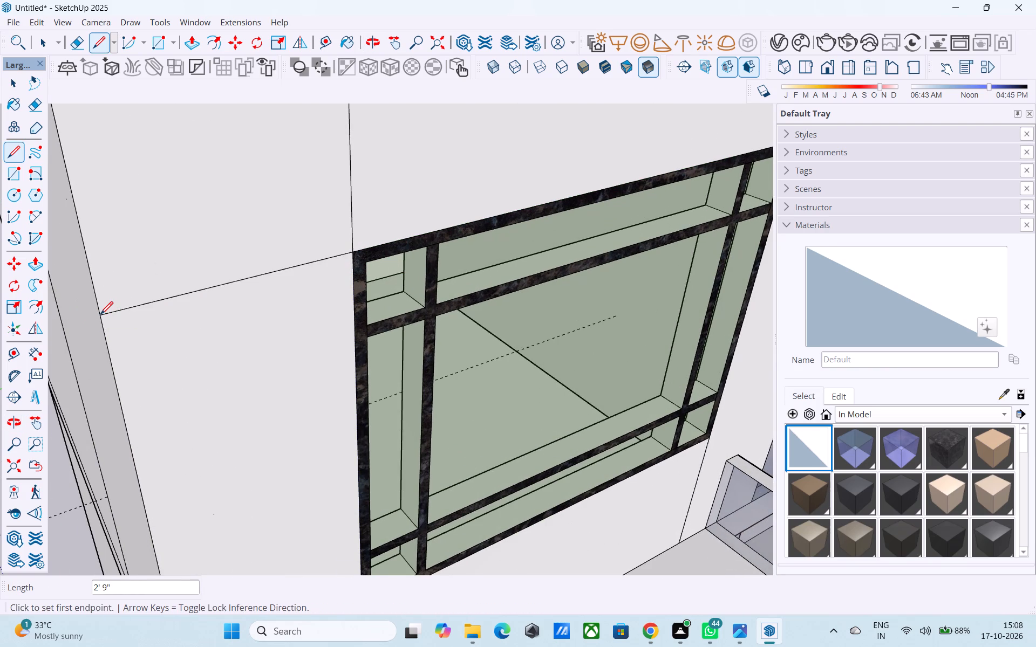
Draw a horizontal line from the upper-floor window's upper-right corner to the right edge of the projecting wall.
scroll(276, 321, down, 8)
scroll(179, 360, up, 1)
scroll(186, 363, down, 2)
middle_drag(494, 323, 321, 319)
scroll(213, 306, down, 5)
scroll(378, 283, up, 3)
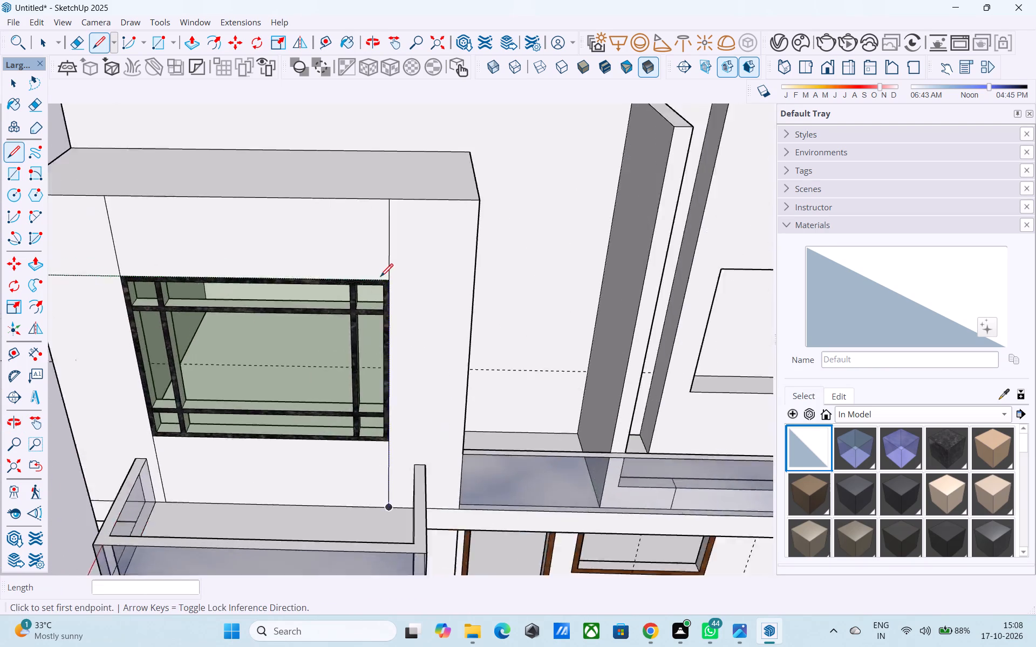
scroll(380, 278, up, 12)
click(387, 277)
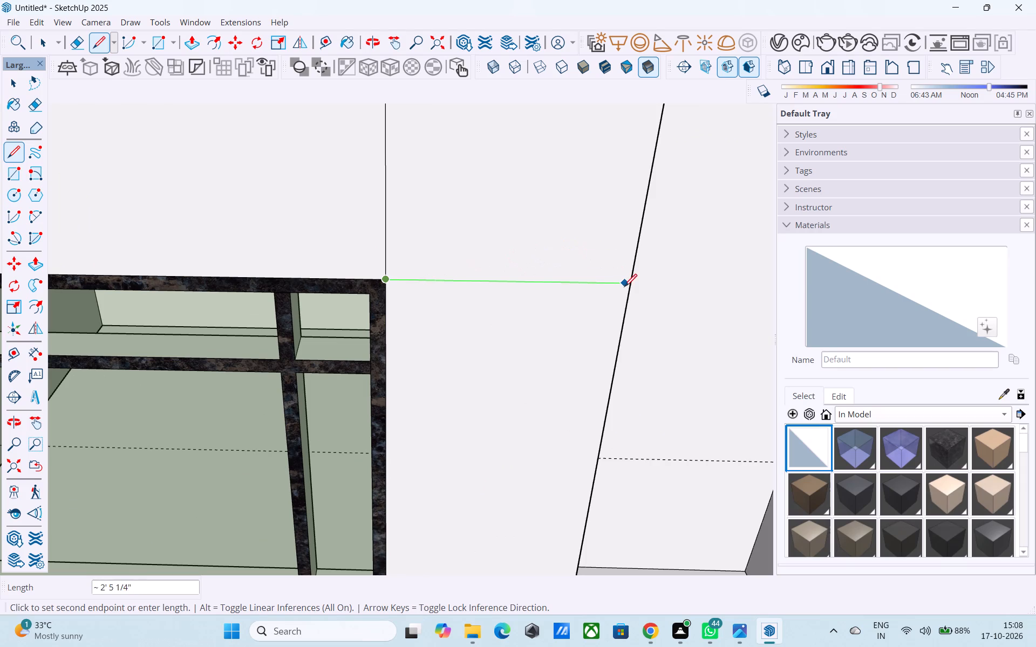
click(628, 290)
Draw a 2' 6" horizontal line from the upper-floor window's lower-right corner to the right edge of the projecting wall.
scroll(619, 301, down, 13)
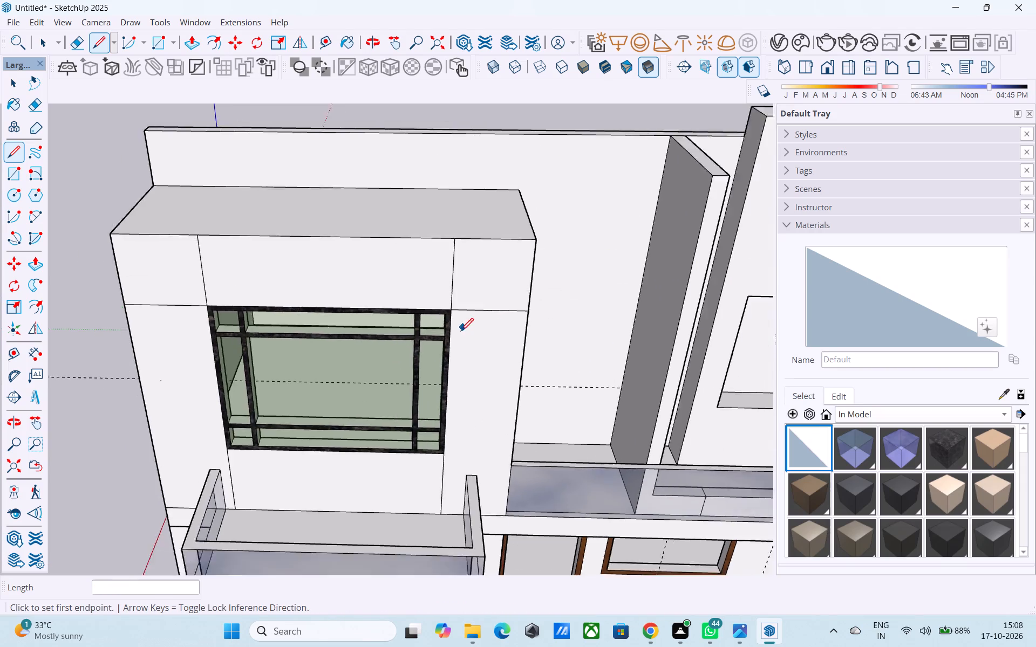
scroll(461, 332, down, 4)
middle_drag(413, 423, 417, 280)
scroll(419, 292, down, 5)
middle_drag(432, 359, 468, 454)
scroll(432, 368, up, 18)
click(475, 376)
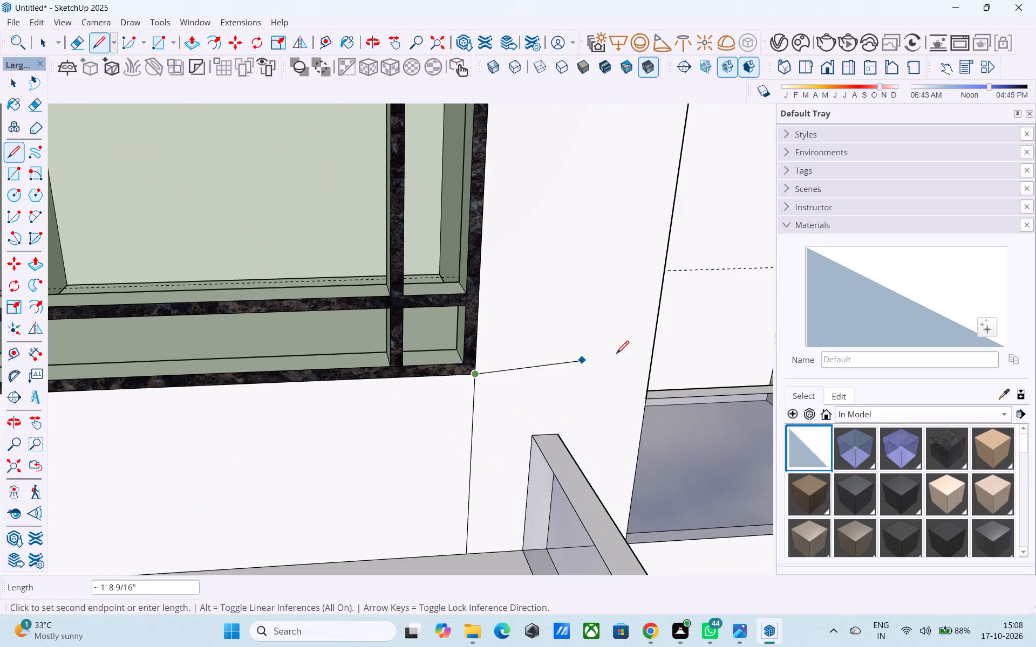
click(653, 371)
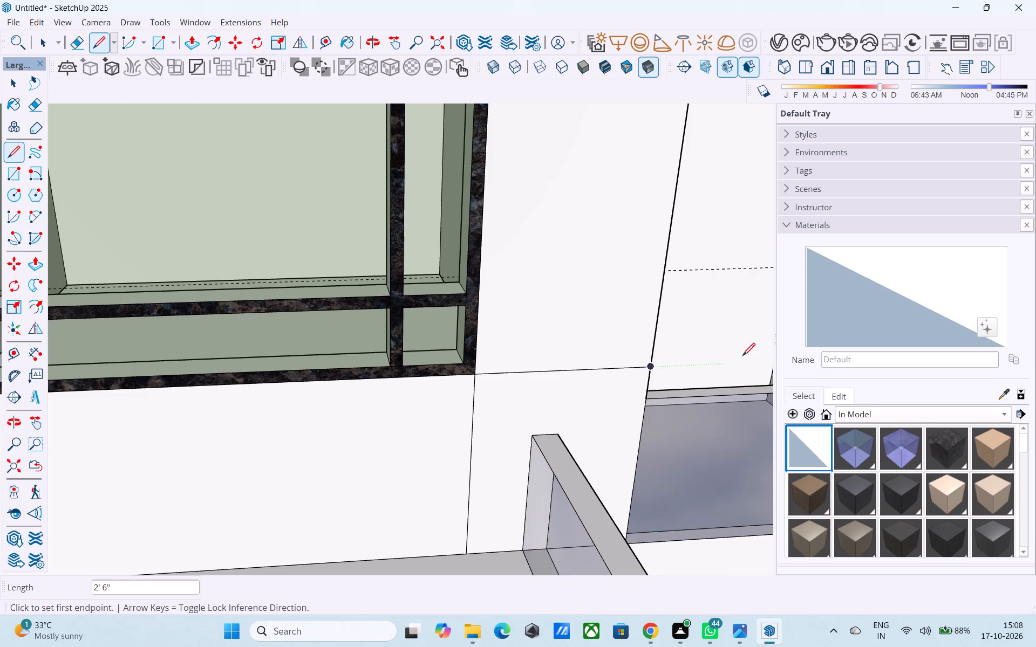
Draw a 2' 9" horizontal line from the upper-floor window's lower-left corner to the facade's left edge.
scroll(745, 359, down, 6)
middle_drag(255, 388, 357, 375)
scroll(372, 377, up, 5)
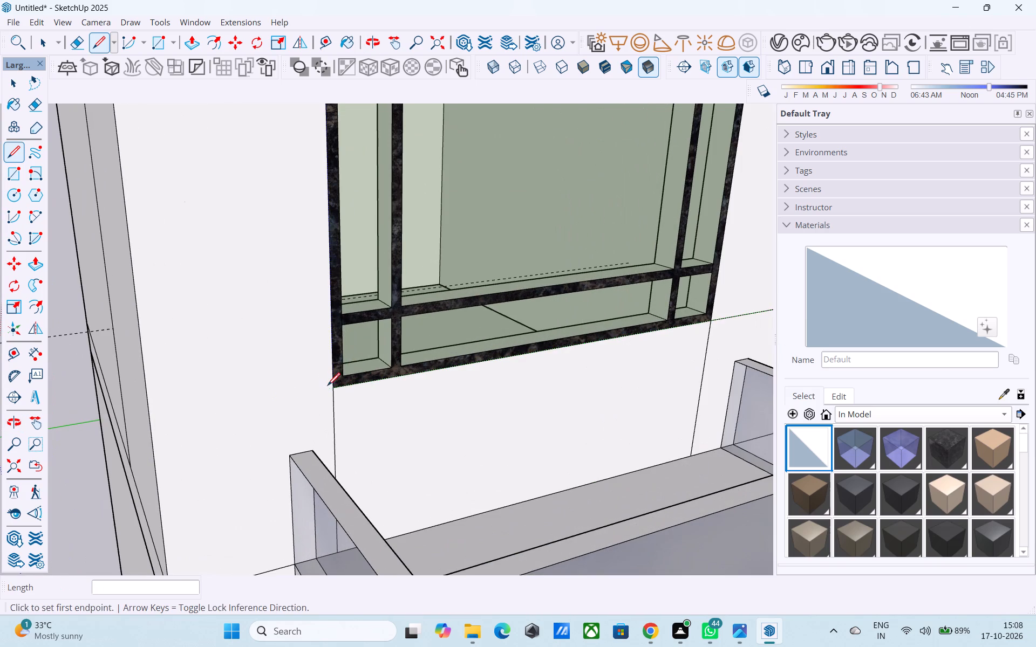
click(331, 389)
click(151, 425)
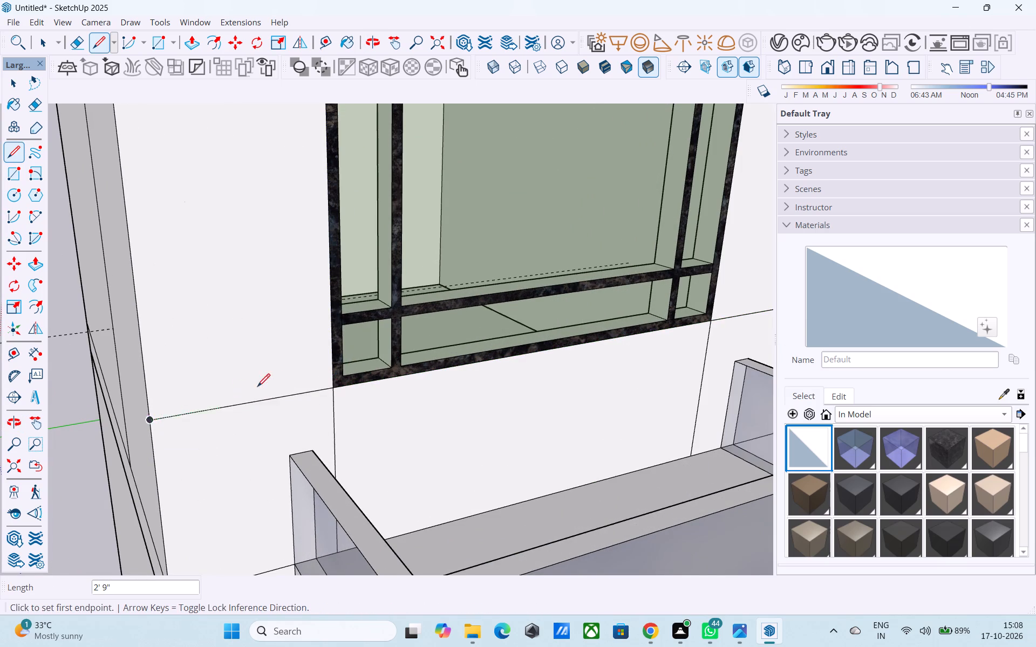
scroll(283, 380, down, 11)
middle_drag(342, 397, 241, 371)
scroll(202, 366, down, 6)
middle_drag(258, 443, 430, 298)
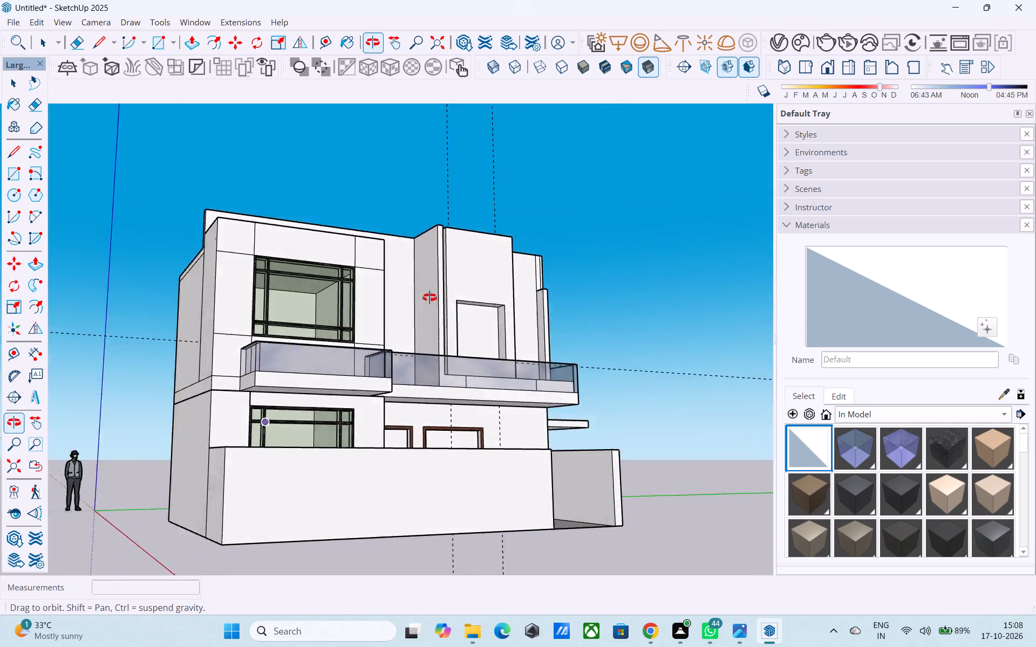
Draw 6' 6" vertical lines from both upper corners of the tall wall's recessed opening to the wall's top edge.
middle_drag(430, 298, 376, 474)
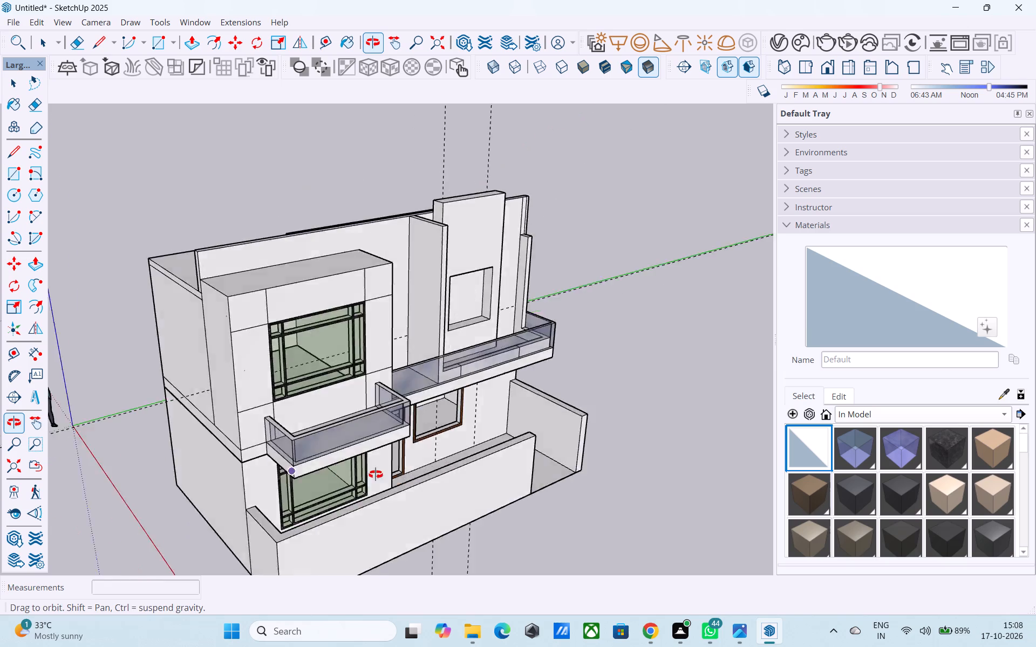
middle_drag(376, 474, 141, 437)
scroll(288, 341, down, 6)
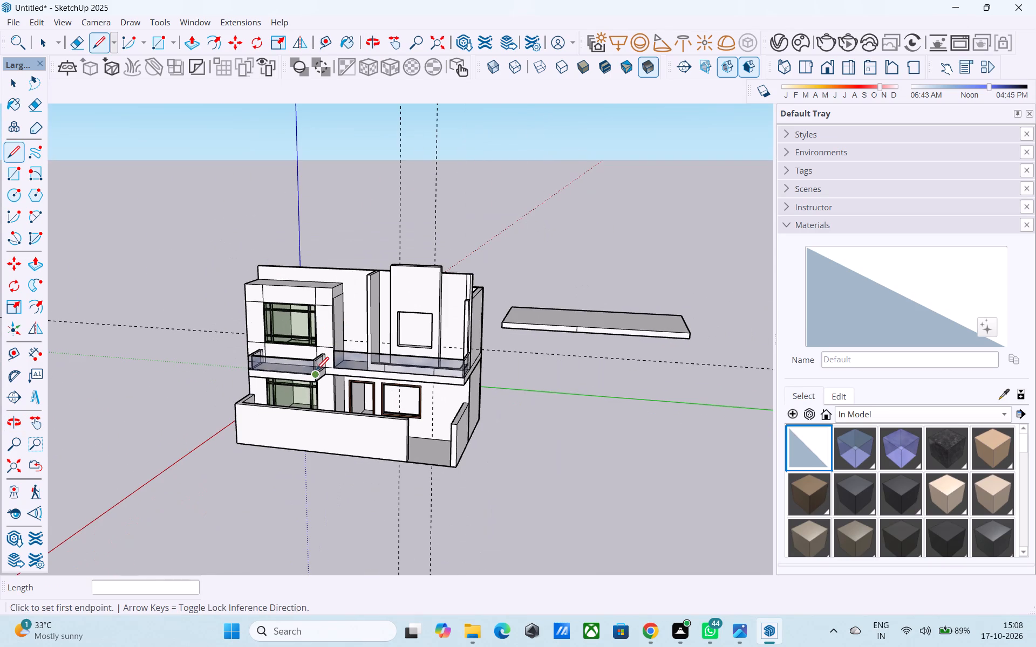
middle_drag(316, 371, 353, 405)
scroll(410, 345, up, 5)
scroll(399, 301, up, 10)
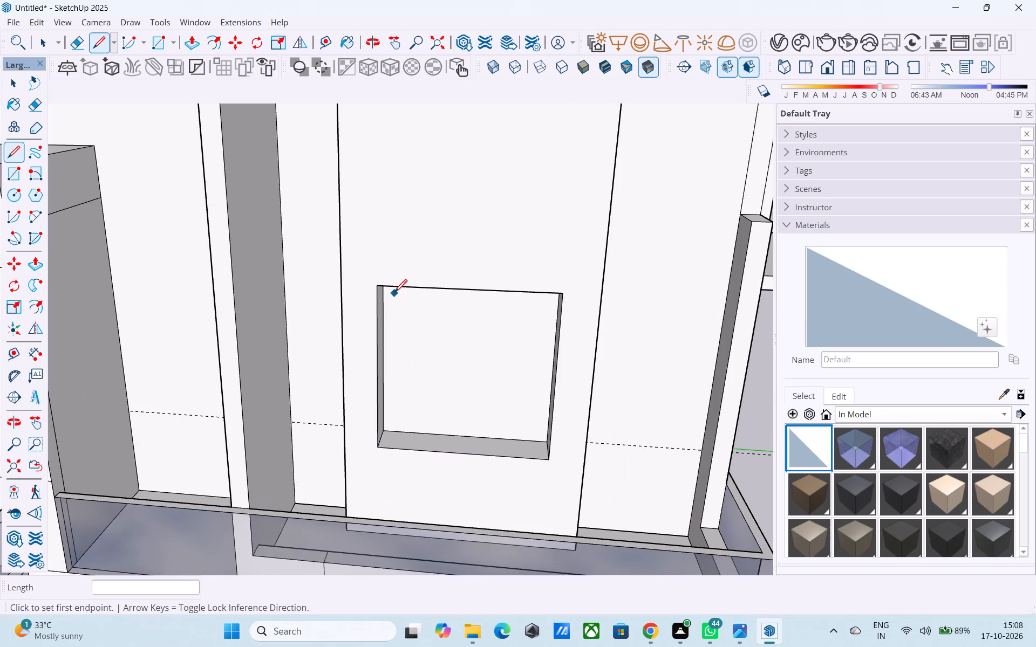
click(382, 288)
scroll(378, 282, down, 6)
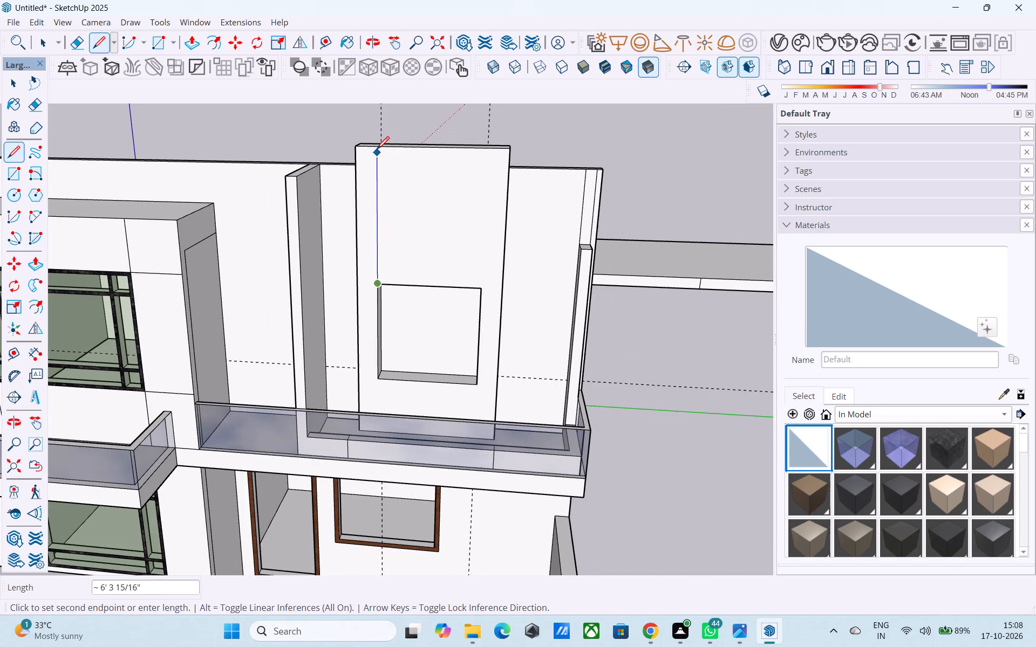
click(379, 148)
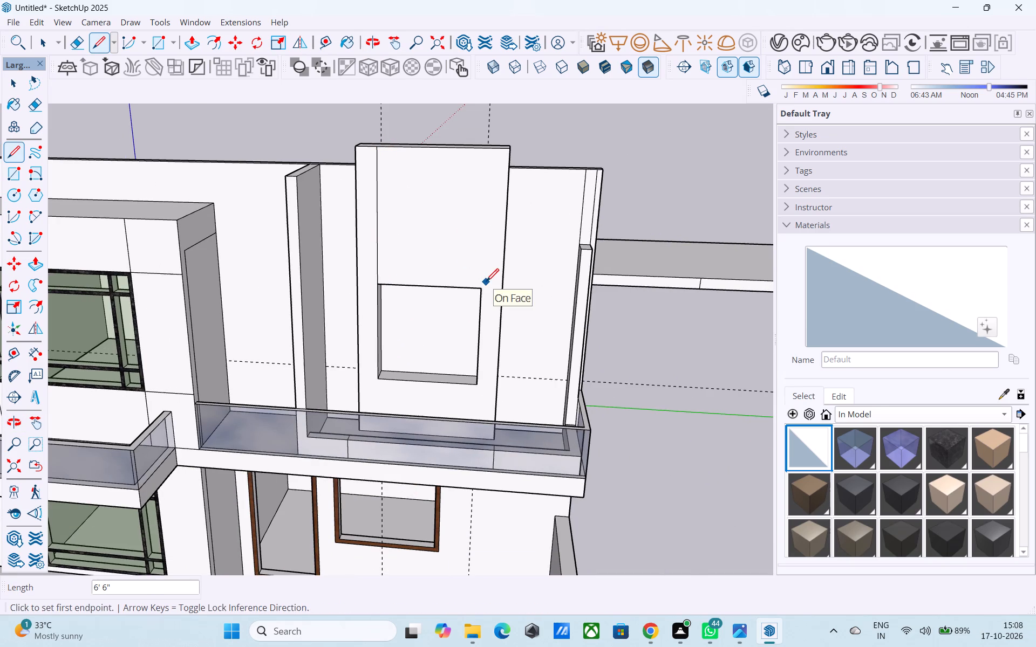
scroll(484, 285, up, 3)
click(482, 292)
scroll(481, 290, down, 5)
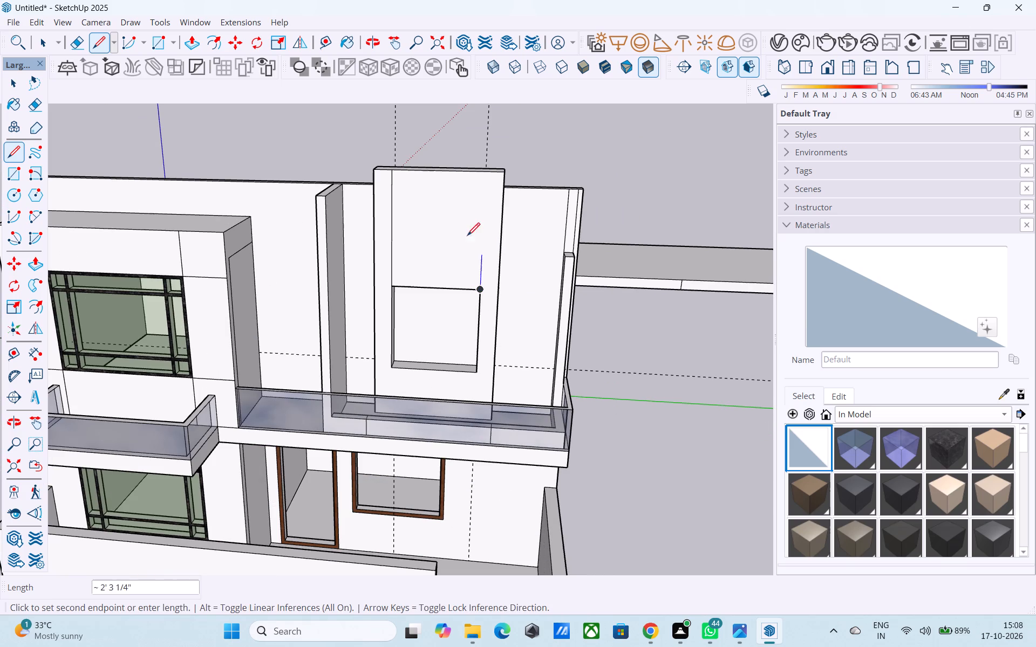
click(485, 175)
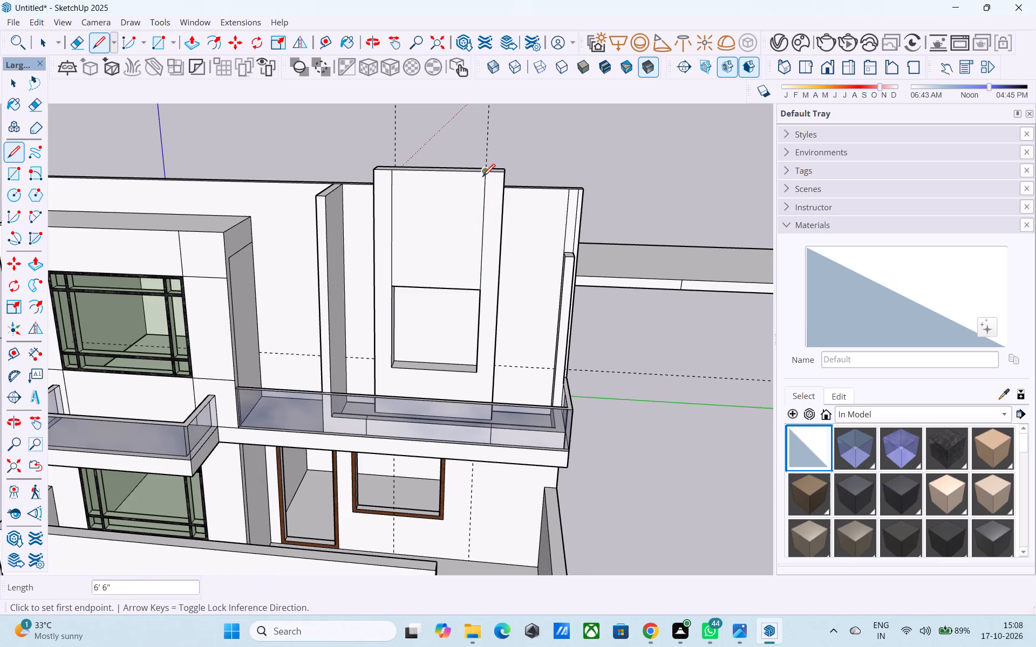
Draw 3' vertical lines from both lower corners of the recessed opening down to the tall wall's base.
scroll(427, 308, down, 6)
middle_drag(417, 309, 452, 423)
middle_drag(410, 362, 399, 449)
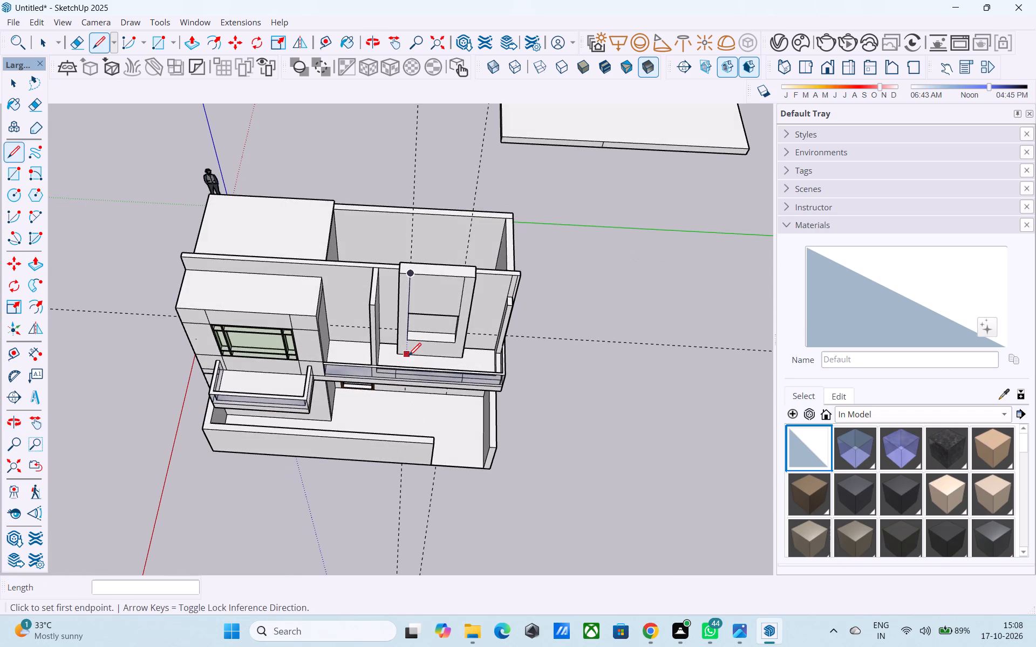
scroll(408, 357, up, 9)
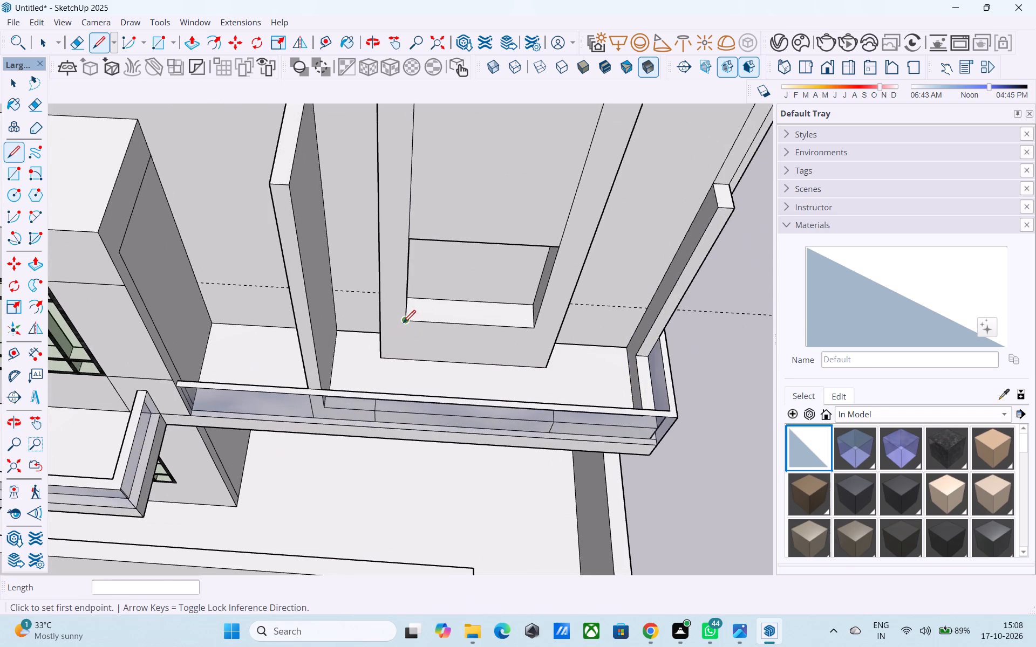
click(404, 322)
click(406, 362)
click(534, 328)
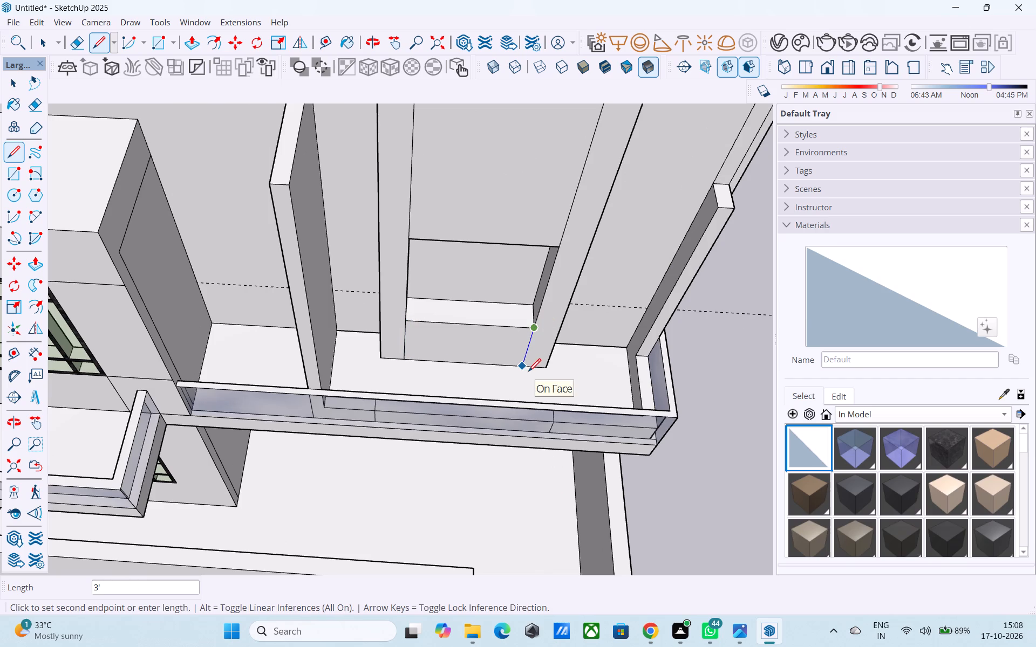
click(528, 373)
Draw horizontal lines from all four corners of the recessed opening to the tall wall's side edges, 1' long at the upper corners.
click(407, 323)
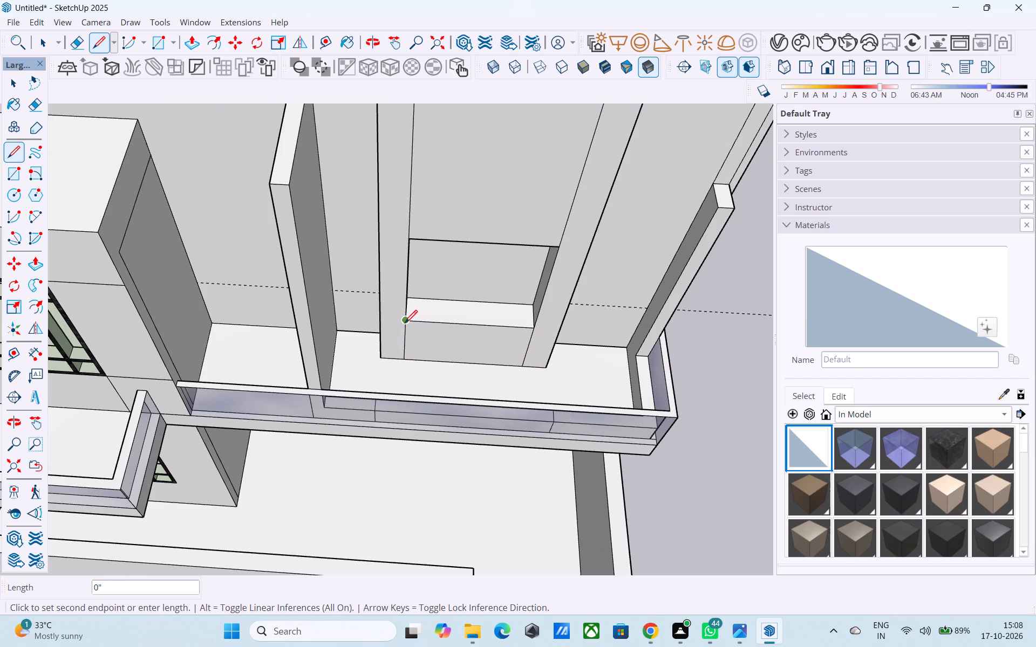
click(384, 325)
click(535, 325)
click(558, 332)
scroll(452, 345, down, 2)
scroll(427, 266, up, 4)
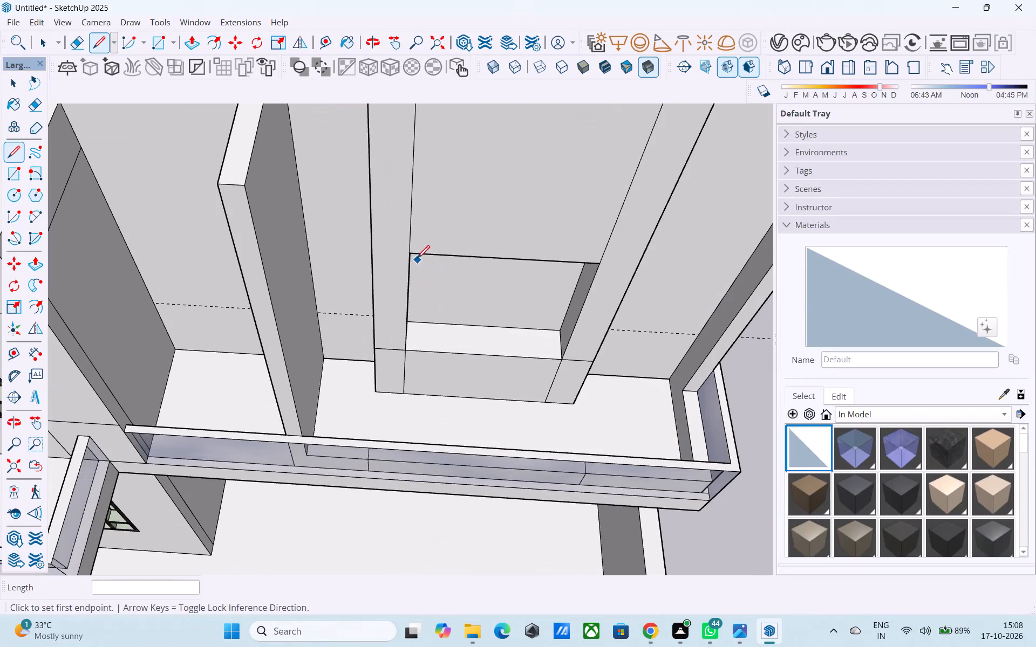
click(415, 253)
click(376, 249)
click(599, 265)
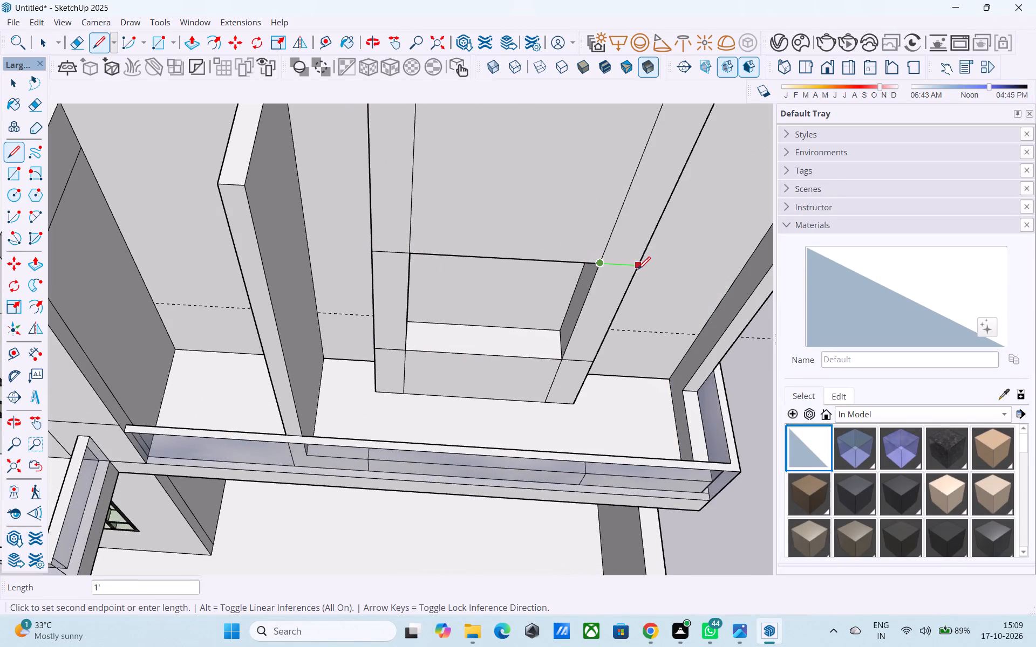
click(639, 271)
Examine the panelled facade, balconies and upper-floor walls from the front, the sides and above.
scroll(618, 297, down, 6)
scroll(585, 333, down, 4)
middle_drag(515, 397, 496, 143)
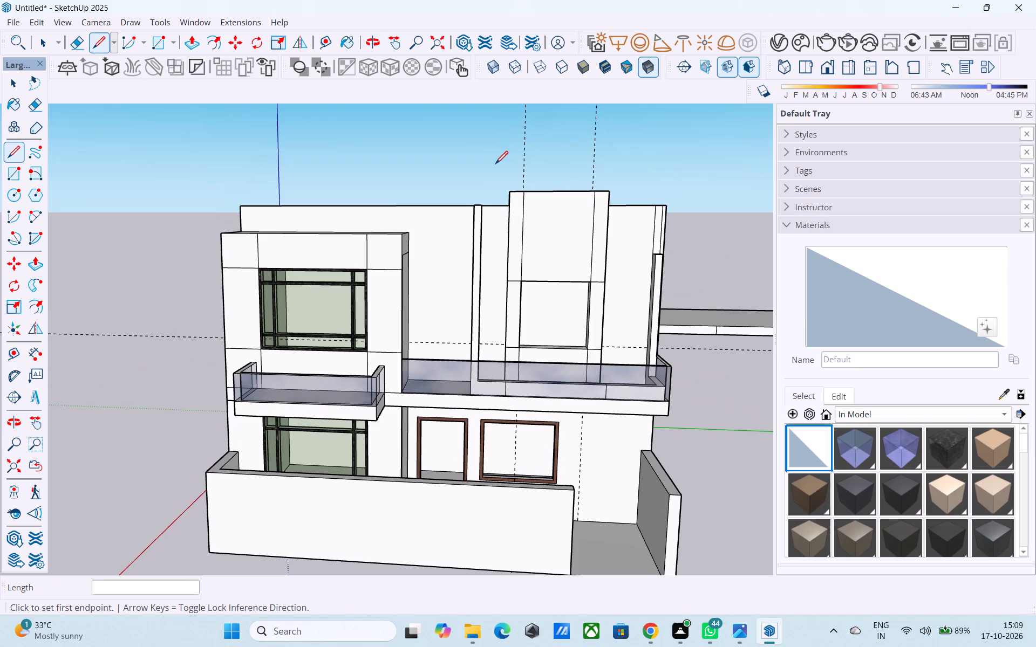
scroll(495, 168, down, 1)
middle_drag(495, 168, 643, 211)
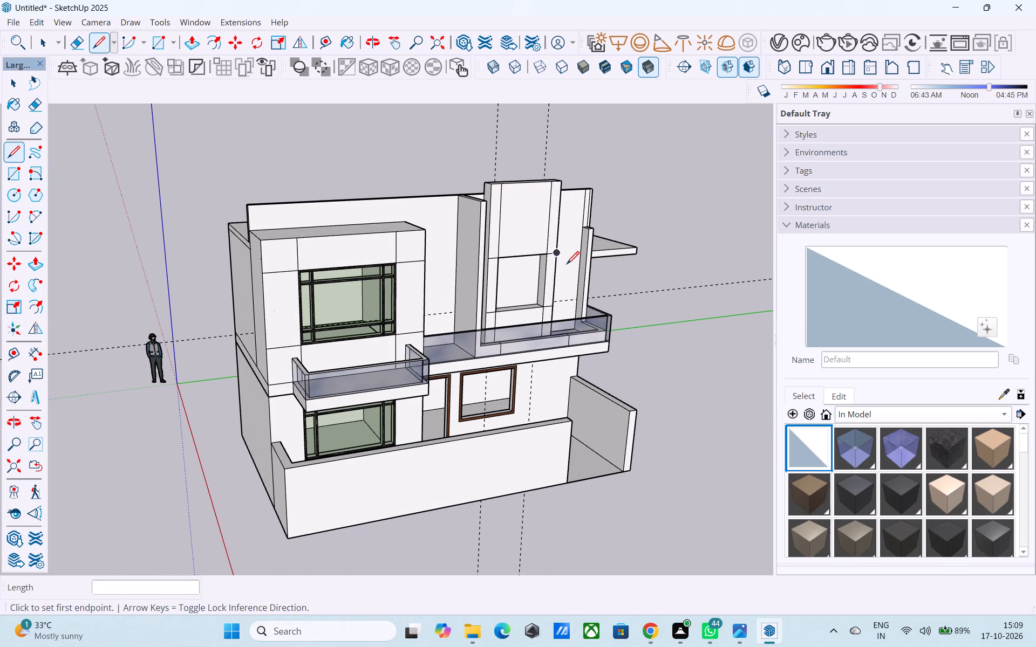
middle_drag(553, 269, 585, 199)
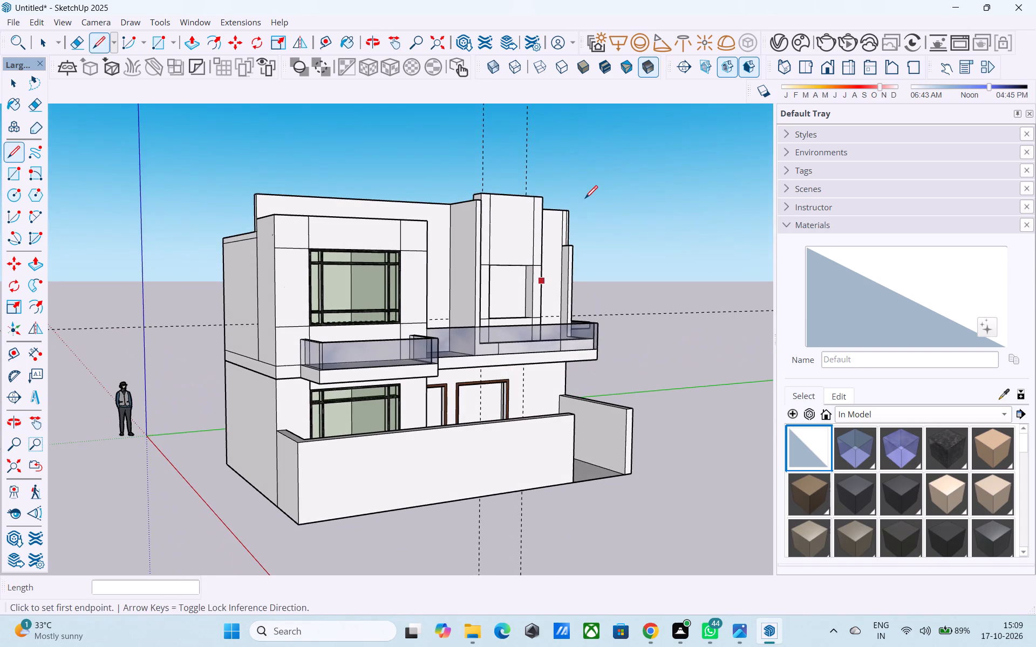
middle_drag(565, 236, 466, 233)
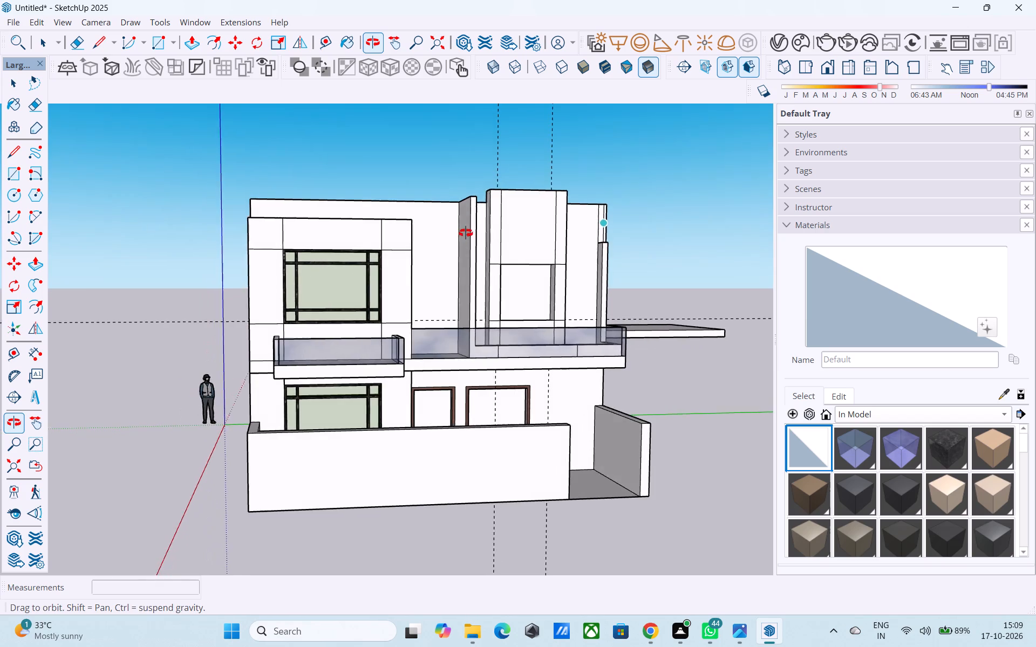
middle_drag(466, 233, 410, 239)
middle_drag(404, 242, 481, 215)
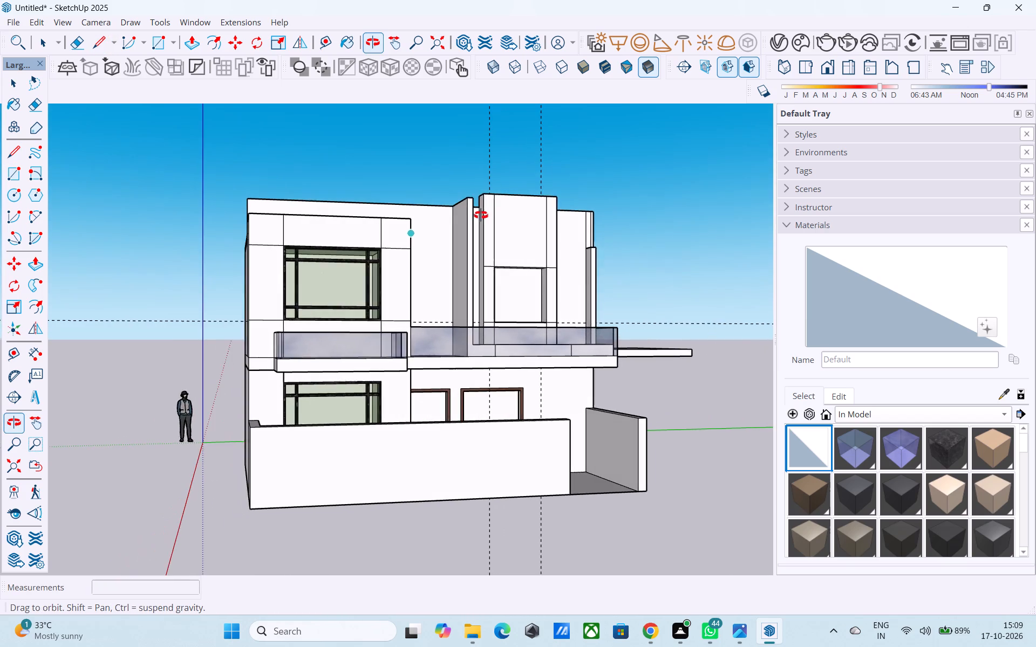
middle_drag(481, 215, 482, 215)
middle_drag(277, 240, 384, 283)
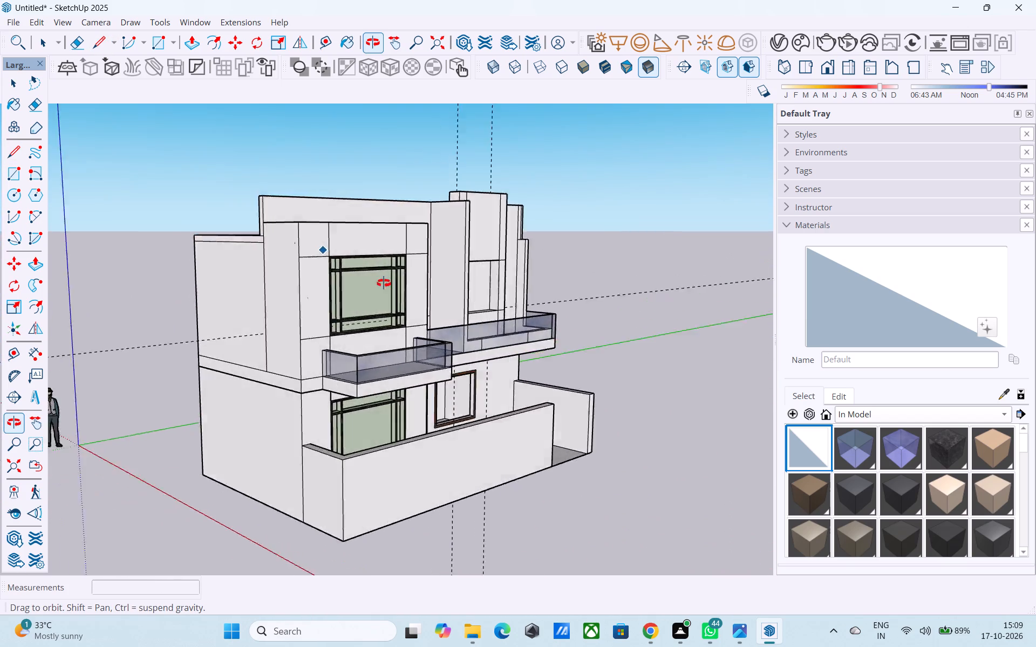
middle_drag(384, 283, 92, 335)
middle_drag(645, 295, 265, 320)
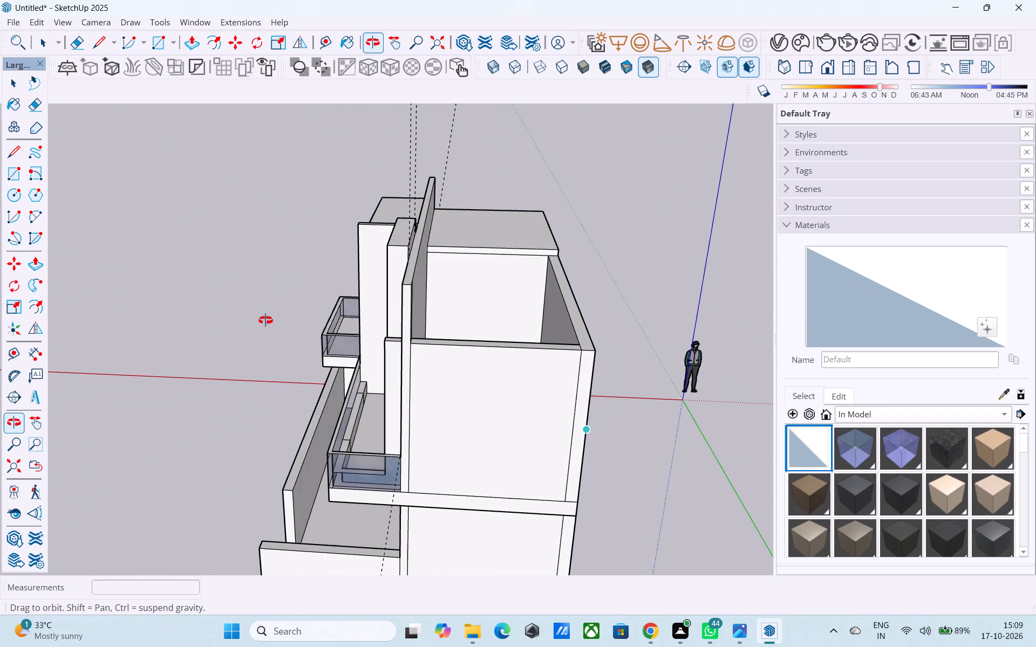
middle_drag(265, 320, 790, 429)
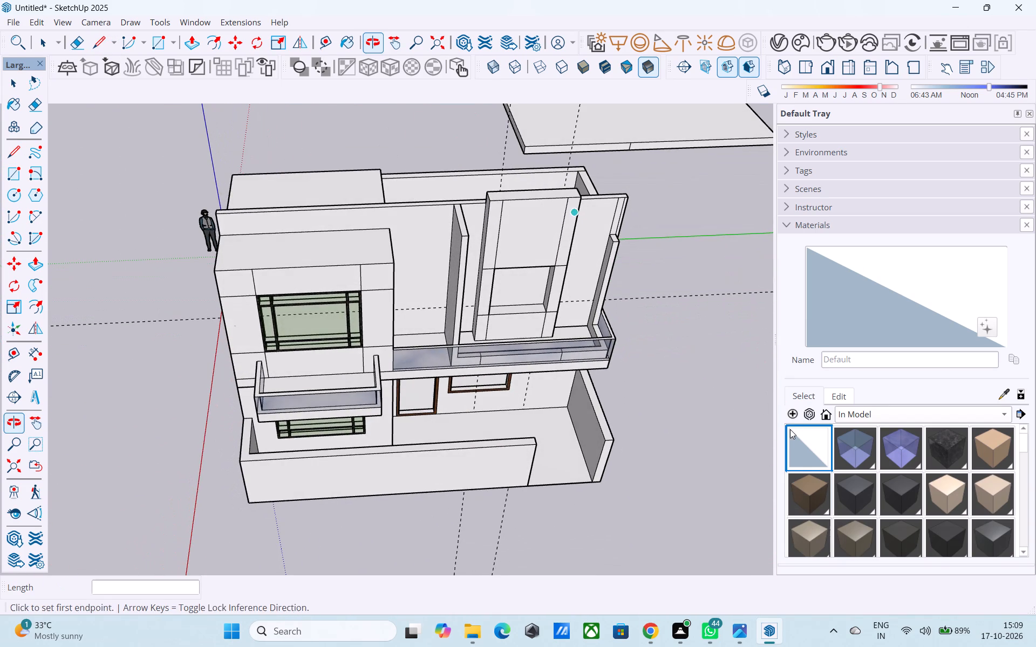
scroll(581, 312, up, 4)
scroll(582, 292, down, 3)
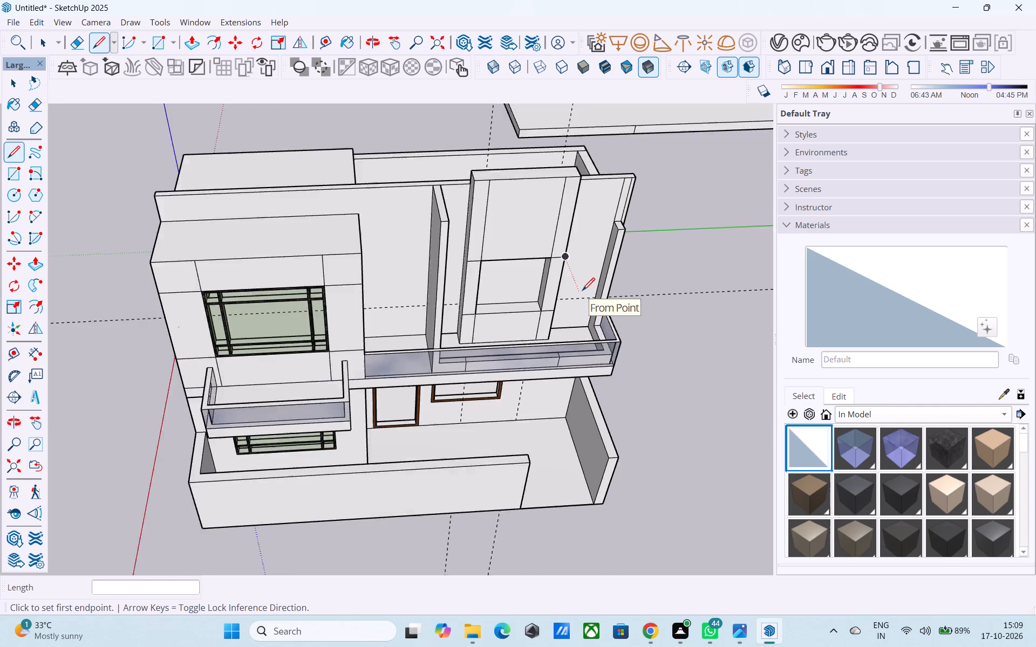
scroll(582, 292, down, 2)
middle_drag(592, 290, 731, 295)
scroll(544, 233, up, 5)
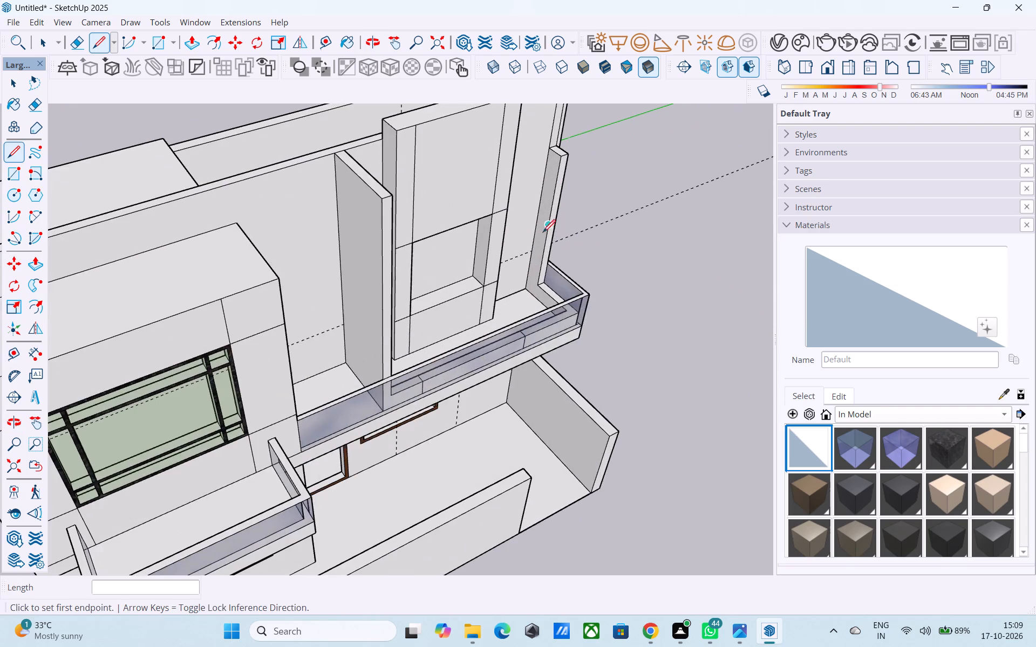
scroll(528, 229, up, 5)
Push/Pull the top face of the narrow pier at the long balcony's outer end up about 3' 4 5/8", level with the adjoining wall's top.
key(space)
scroll(575, 207, down, 6)
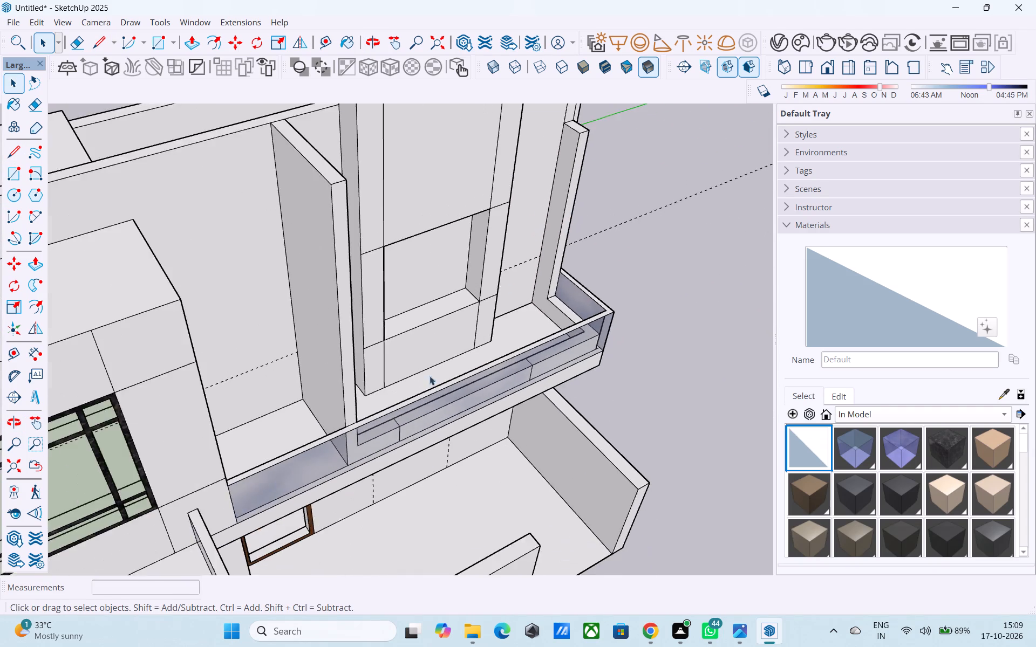
scroll(430, 376, down, 2)
middle_drag(557, 243, 486, 237)
middle_drag(535, 273, 286, 159)
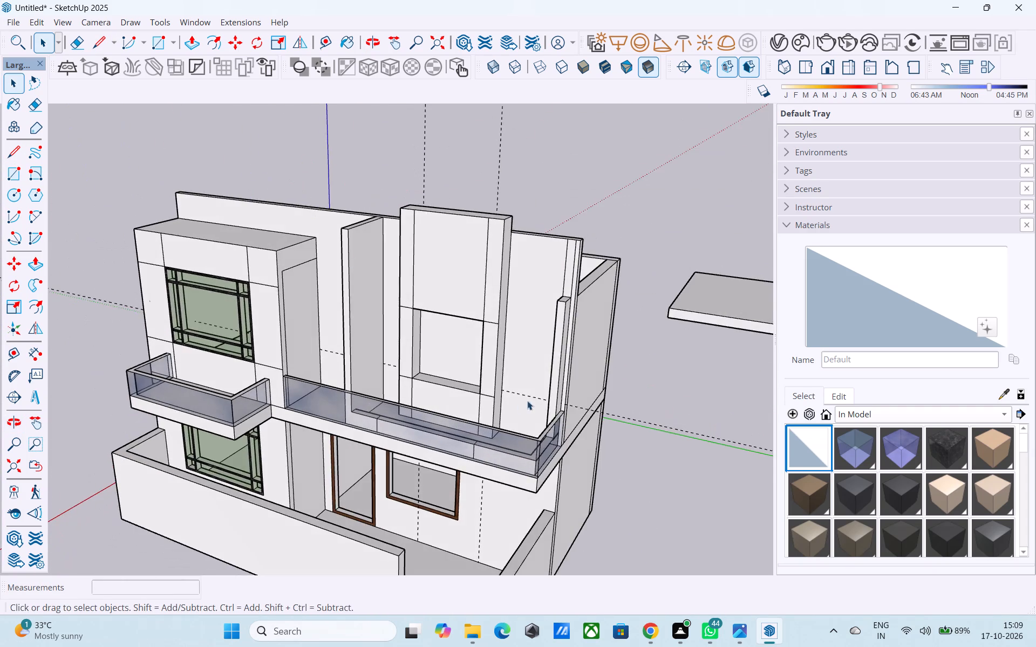
scroll(555, 386, up, 5)
click(559, 322)
scroll(559, 322, down, 5)
middle_drag(559, 323, 560, 402)
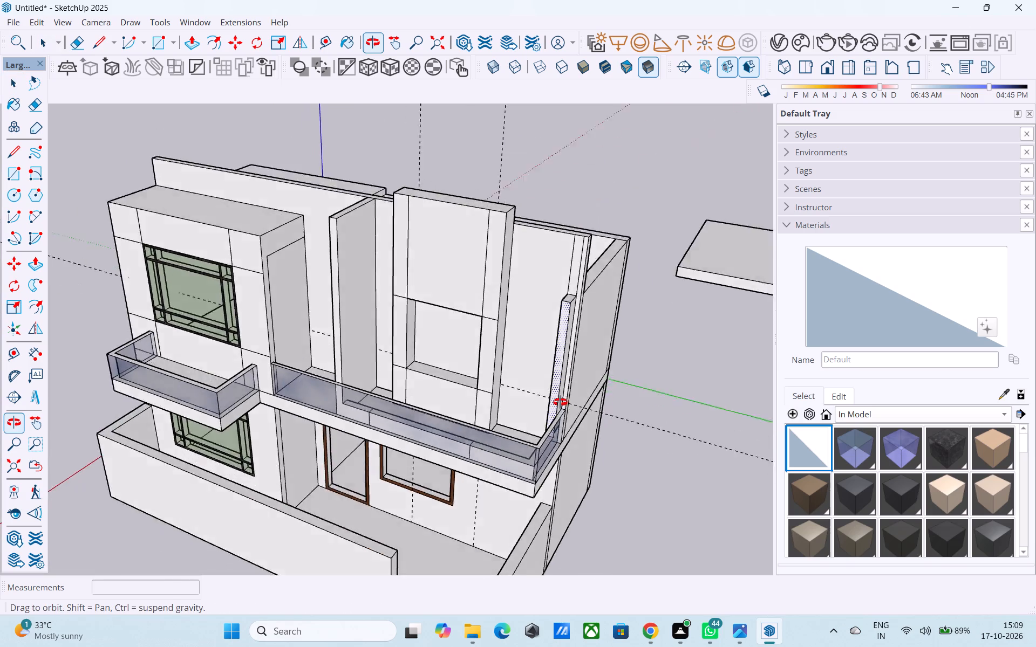
middle_drag(560, 402, 564, 462)
scroll(591, 306, up, 9)
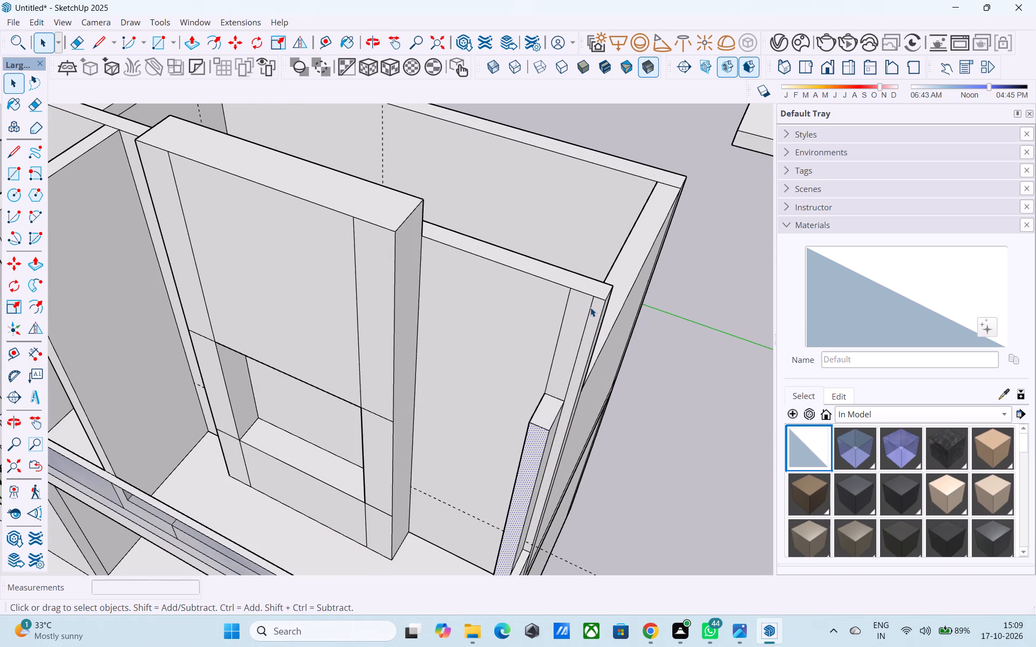
click(544, 409)
key(p)
click(544, 409)
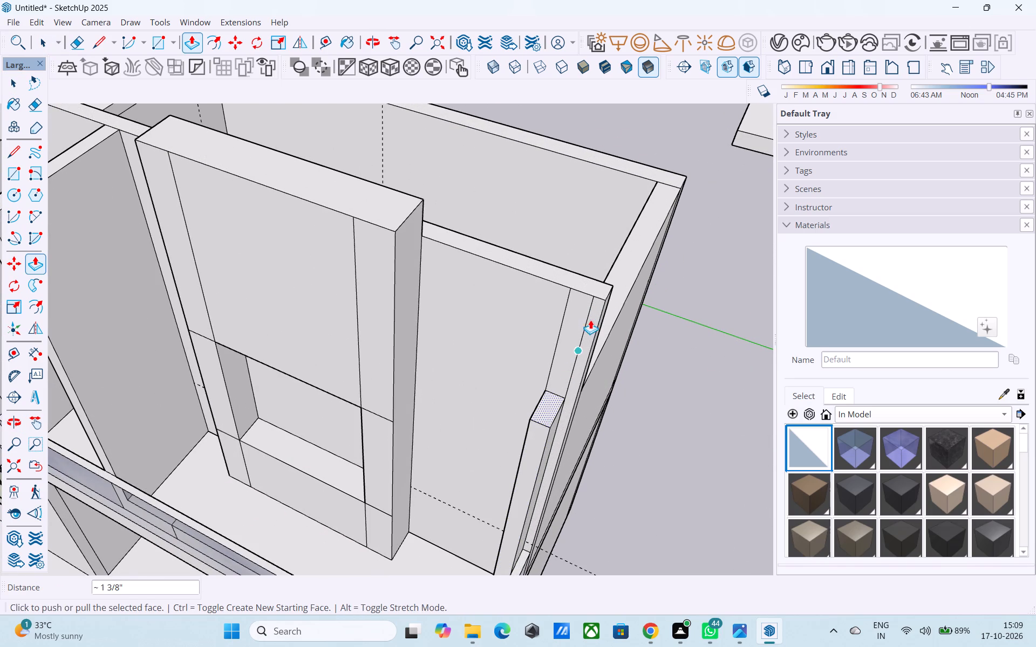
click(548, 403)
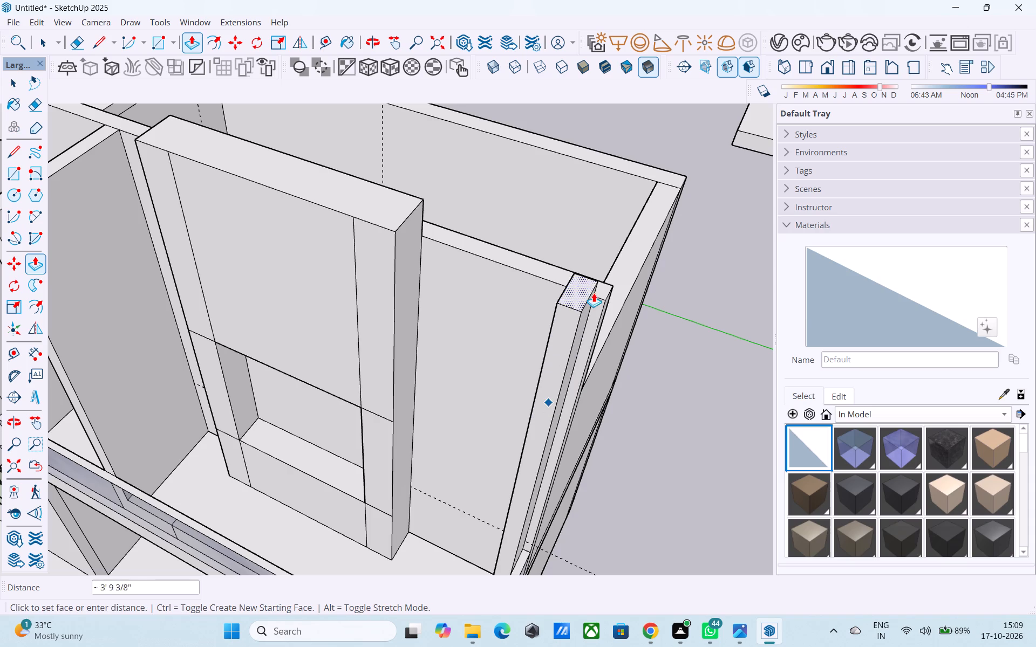
click(603, 296)
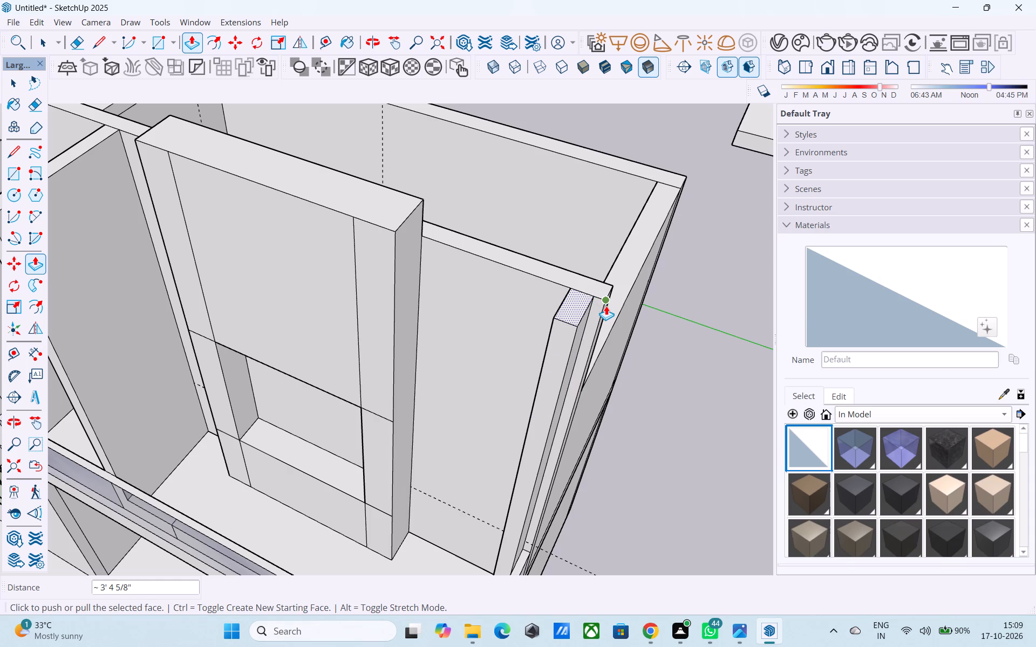
Push/Pull the top face of the narrow pier at the long balcony's outer end up 1'.
scroll(606, 306, down, 6)
middle_drag(605, 306, 495, 390)
scroll(507, 389, up, 5)
scroll(504, 384, down, 6)
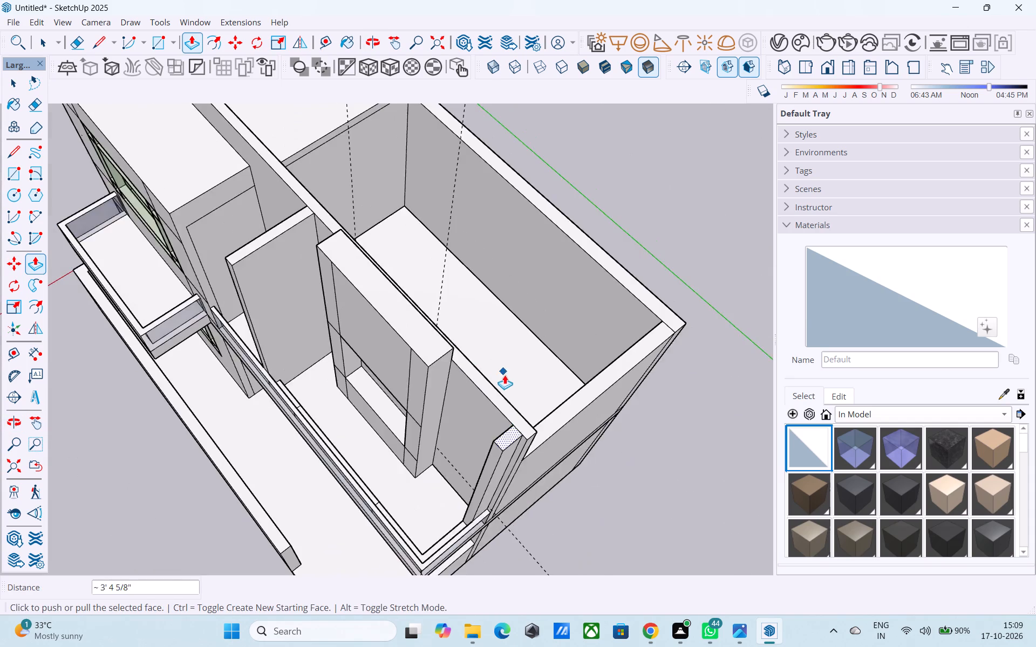
scroll(526, 459, up, 9)
click(506, 416)
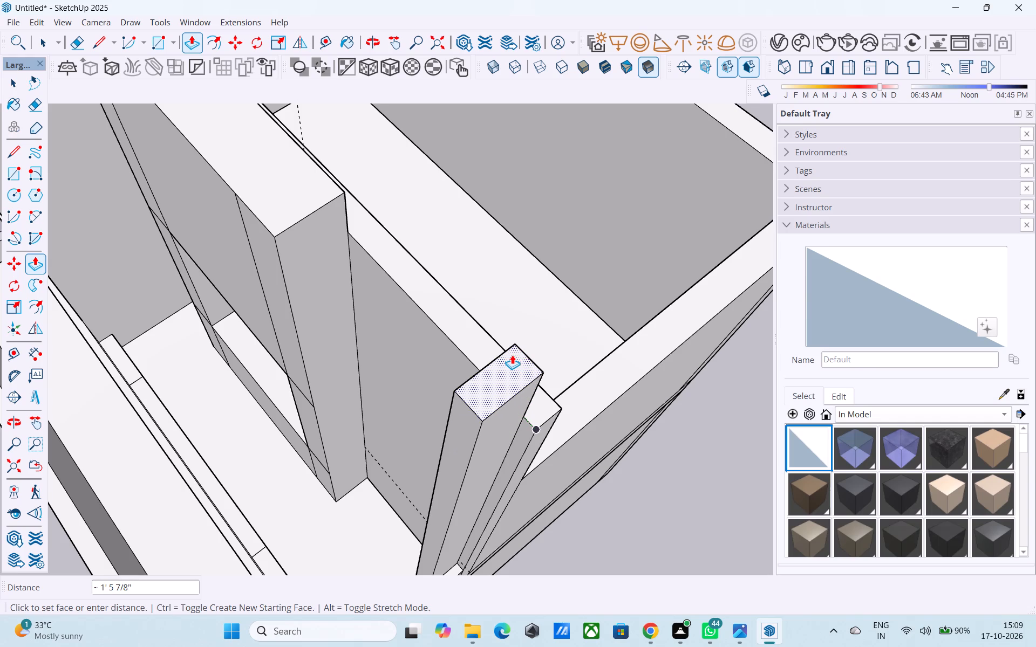
text(1')
key(Return)
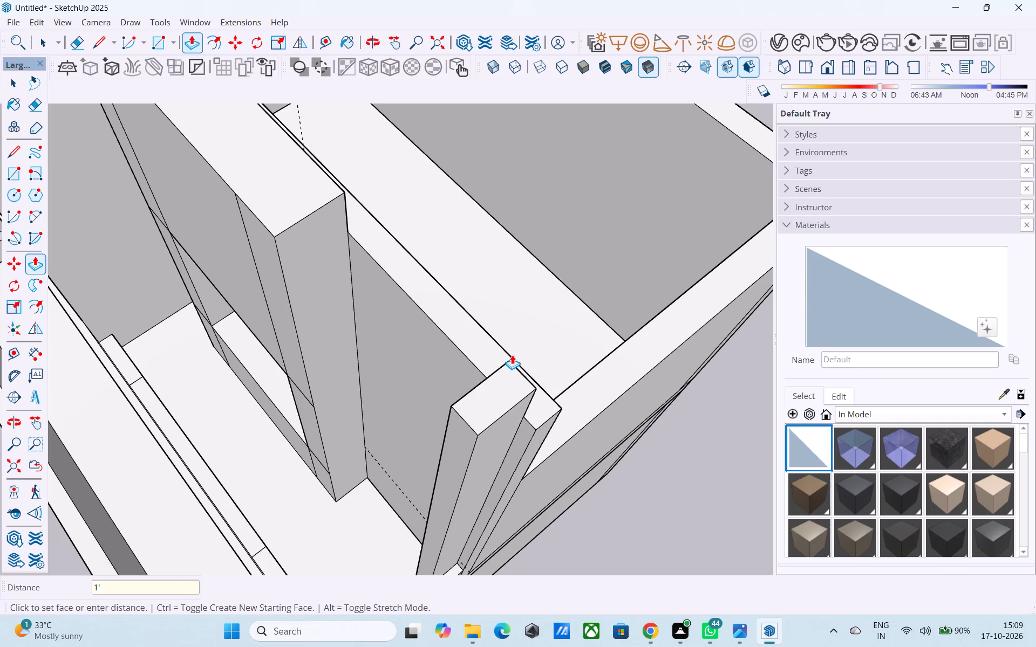
Draw a line across the raised pier's rear face along the adjoining wall's top edge, separating the part above the wall.
scroll(514, 354, down, 4)
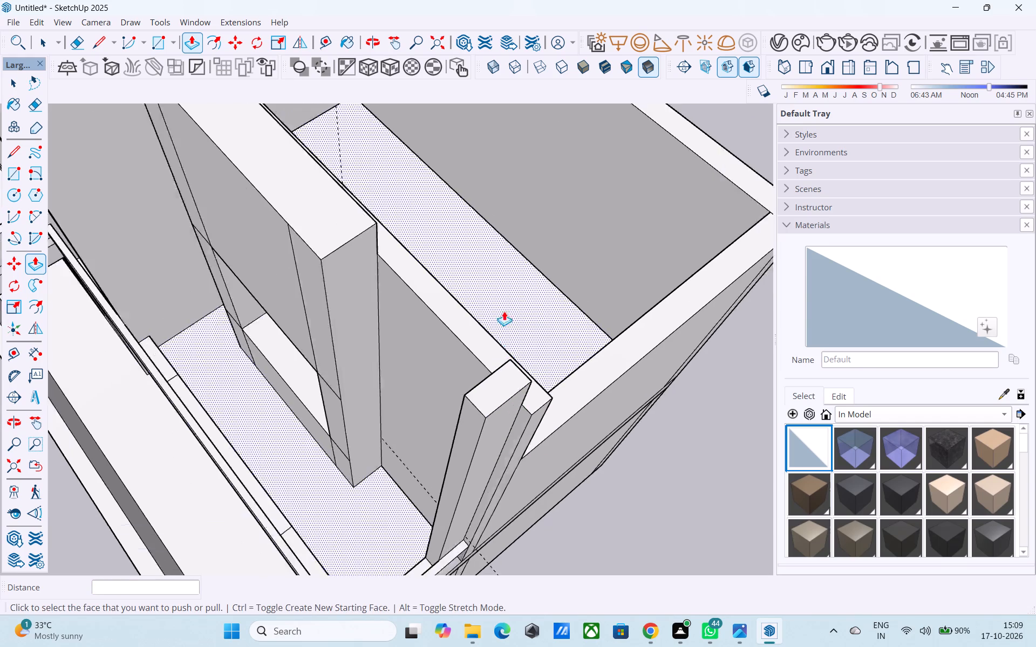
scroll(504, 311, down, 2)
scroll(546, 301, down, 4)
middle_drag(500, 339, 863, 326)
middle_drag(266, 305, 816, 236)
middle_drag(160, 229, 403, 197)
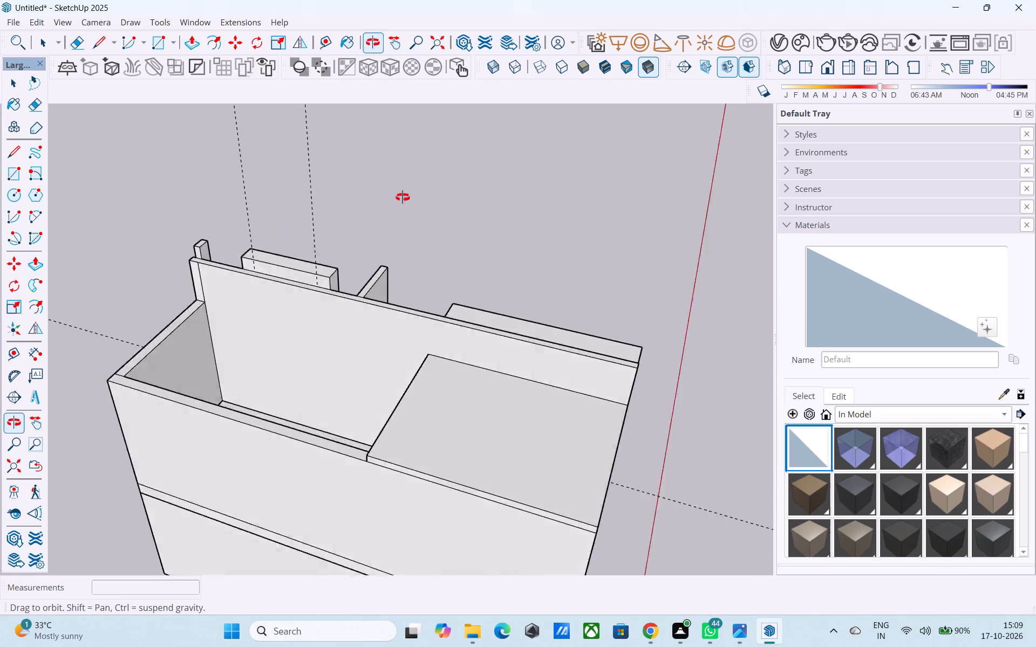
middle_drag(403, 197, 411, 199)
middle_drag(186, 222, 318, 191)
middle_drag(176, 290, 317, 224)
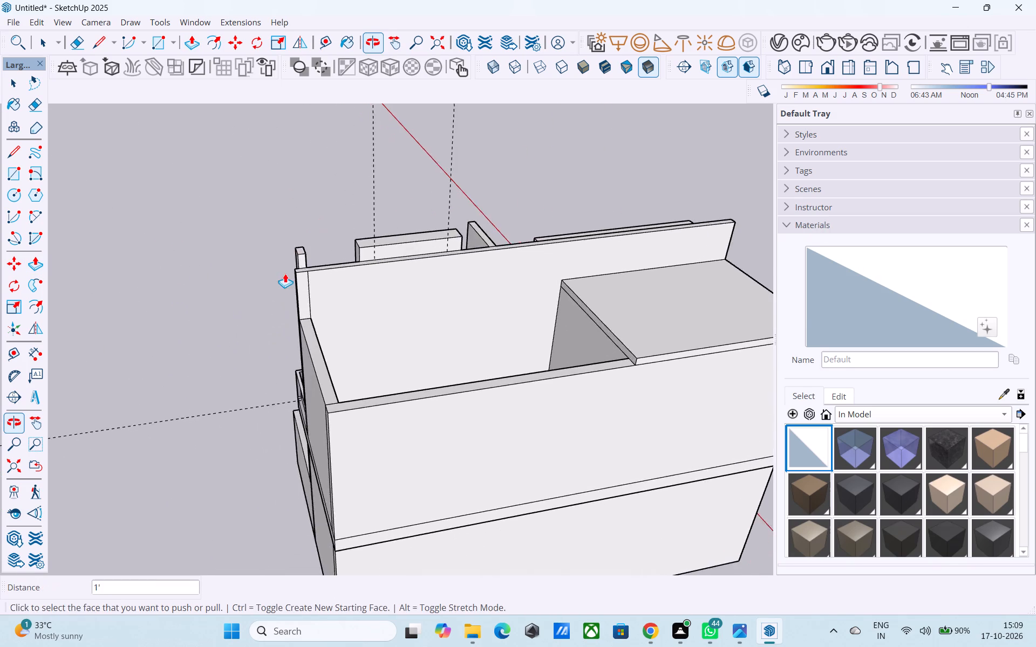
scroll(283, 277, up, 14)
key(space)
scroll(313, 245, up, 4)
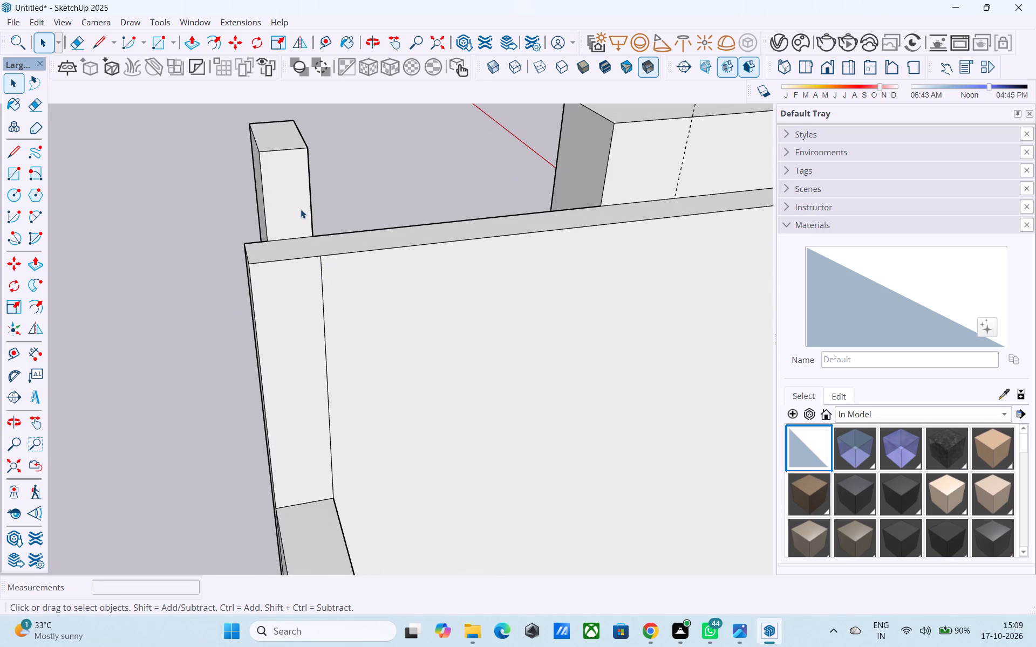
click(299, 207)
key(l)
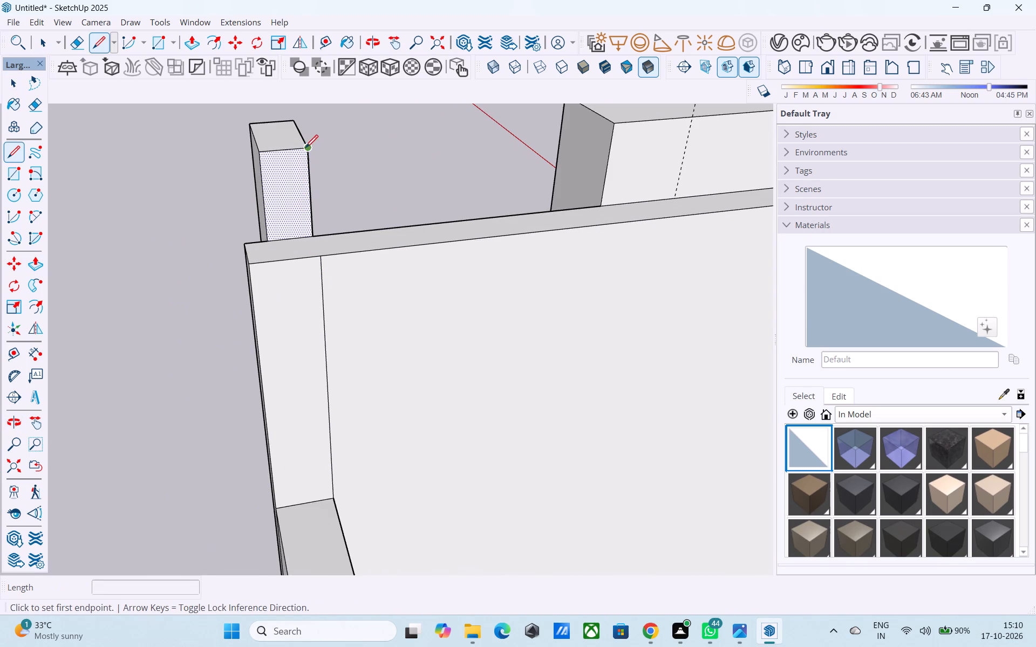
click(305, 149)
key(space)
click(277, 177)
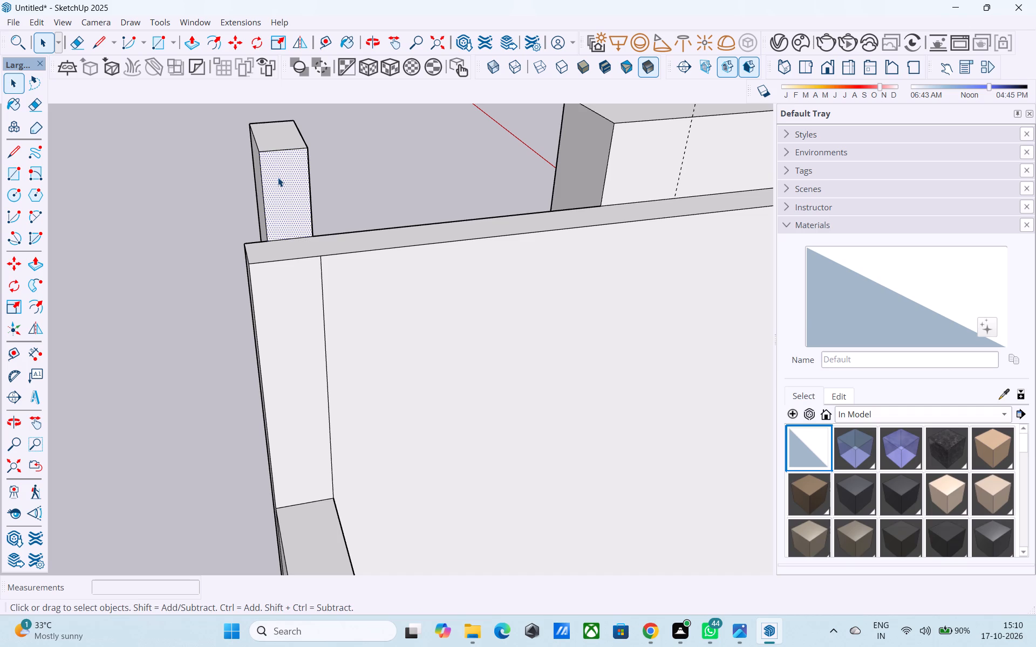
key(l)
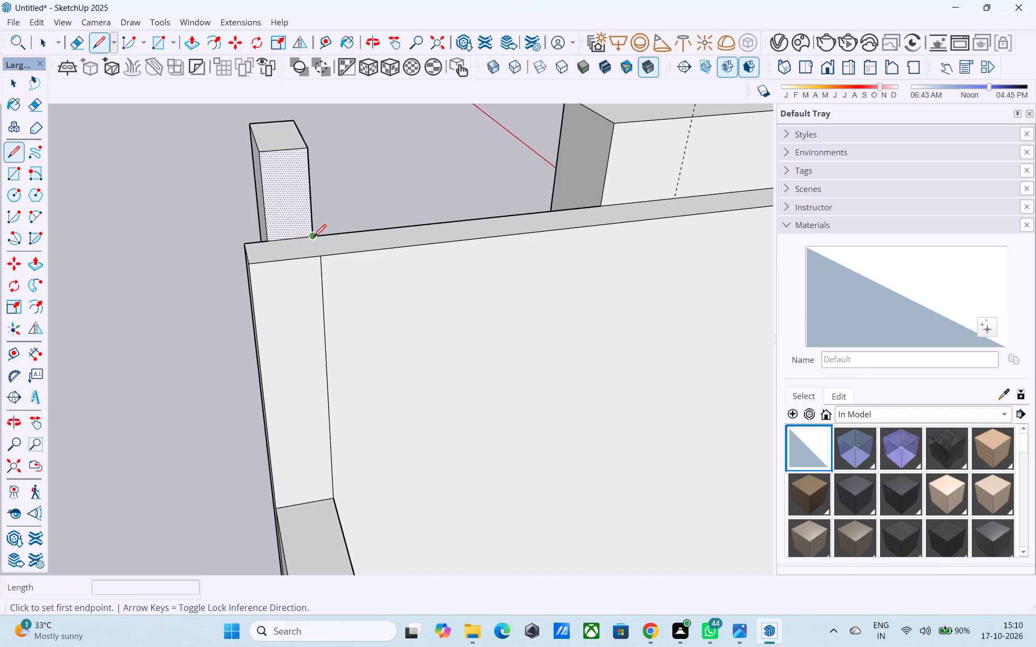
click(313, 238)
click(270, 238)
key(space)
click(280, 224)
Push/Pull the pier's upper rear face 10' 9" back to the rear wall's outer edge, forming a beam along the side.
scroll(281, 223, down, 6)
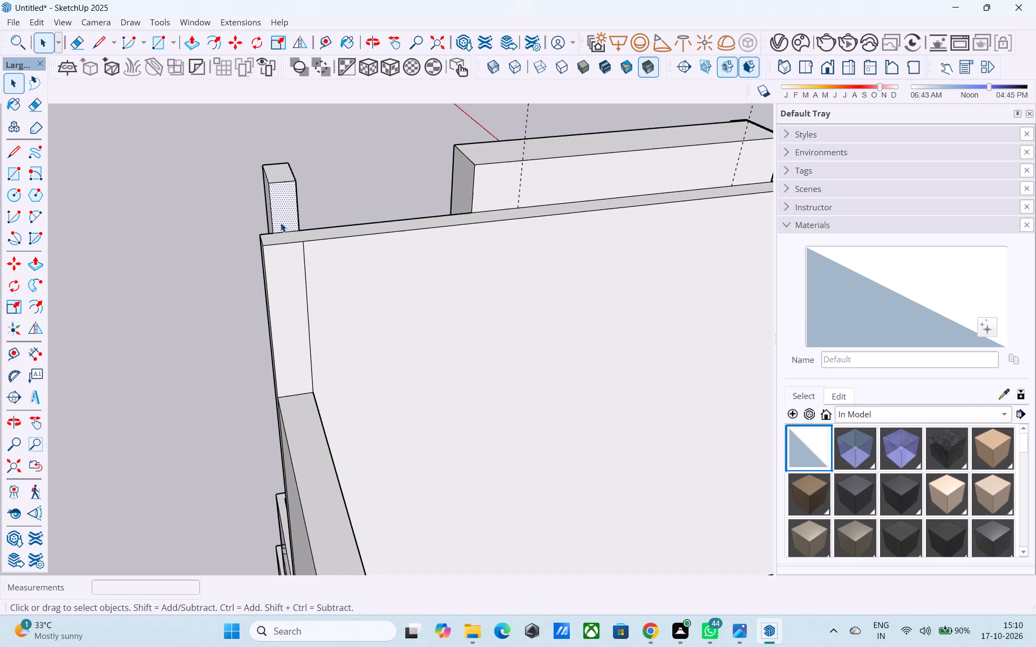
key(p)
click(281, 222)
scroll(286, 239, down, 14)
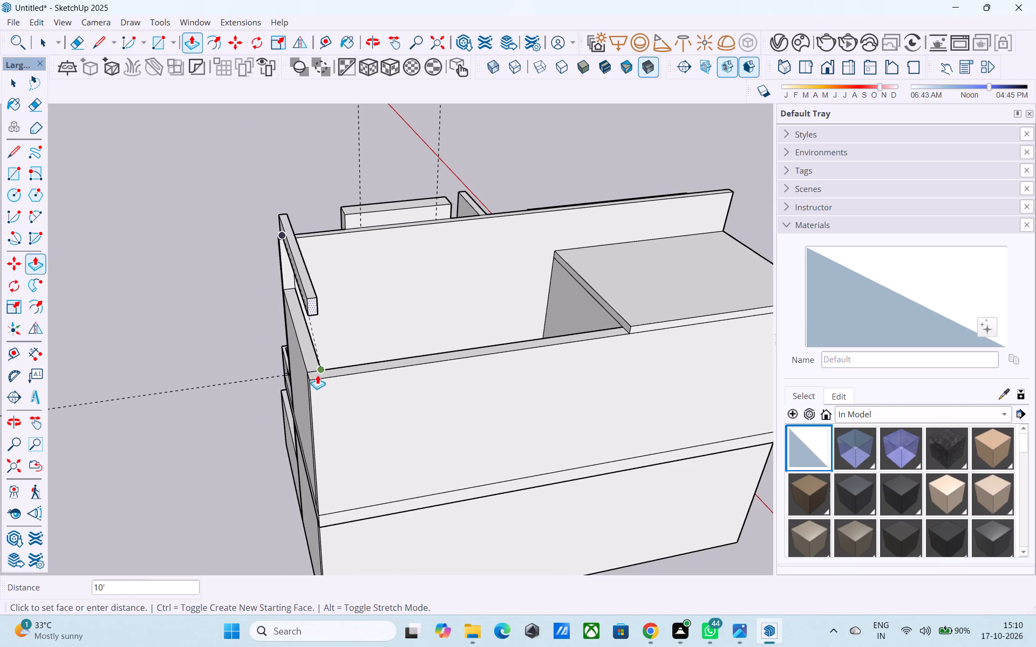
click(318, 382)
Push/Pull the beam's underside down to the top of the side wall, closing the gap beneath it.
middle_drag(284, 323, 406, 280)
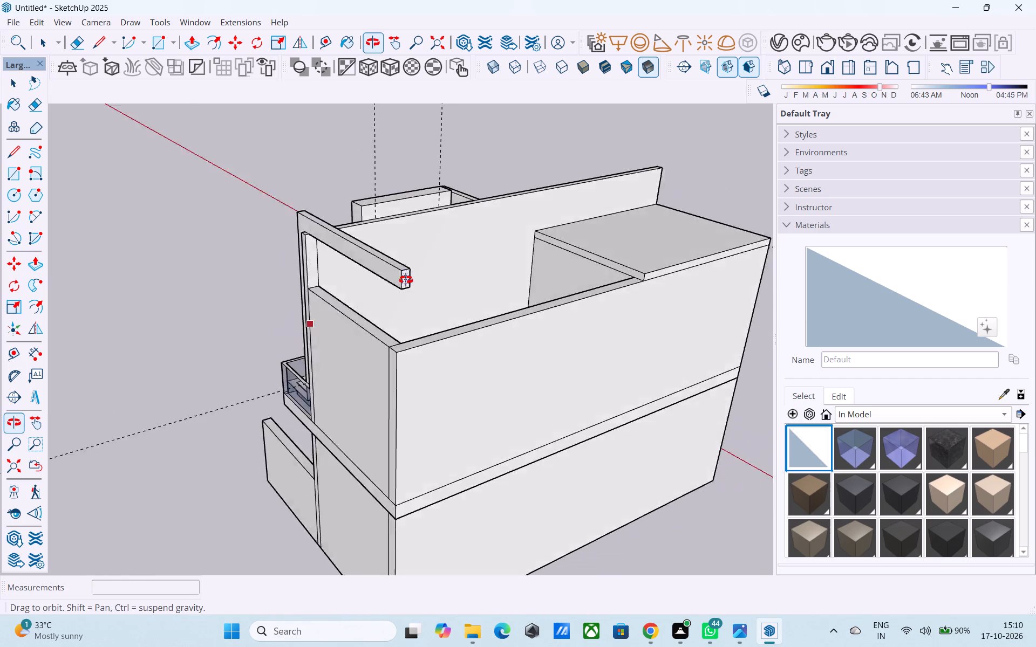
middle_drag(406, 280, 681, 225)
scroll(435, 377, down, 4)
middle_drag(436, 390, 347, 216)
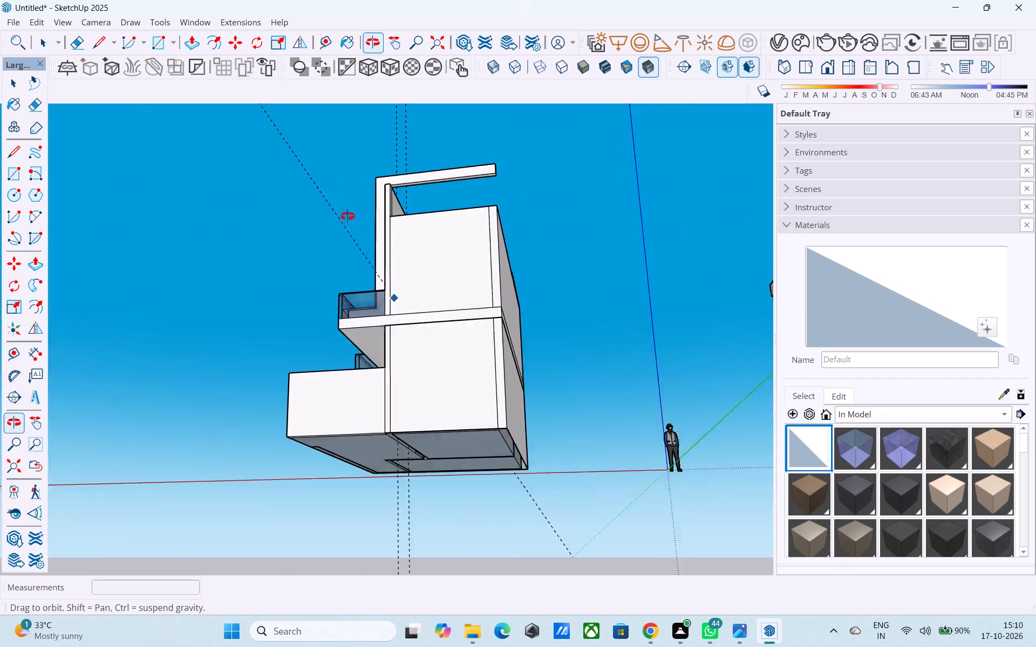
middle_drag(347, 216, 410, 377)
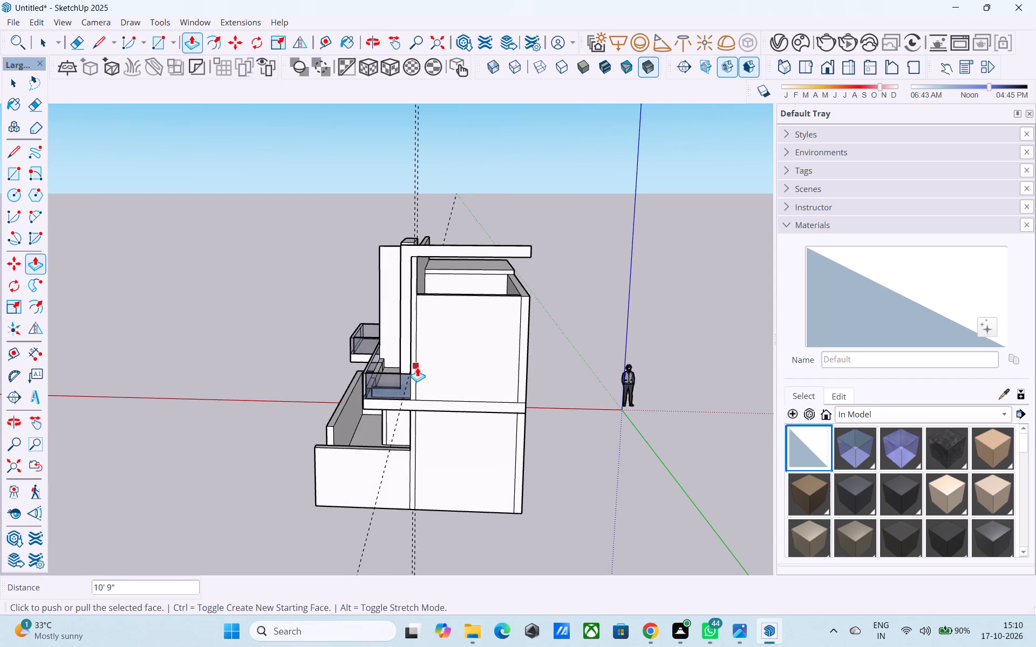
scroll(494, 353, down, 1)
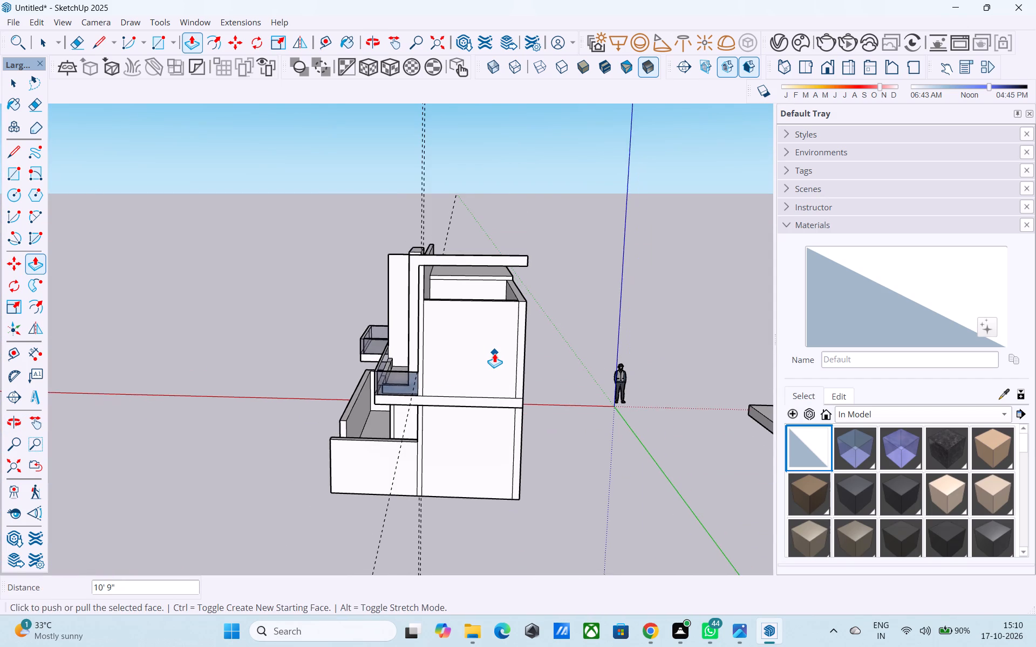
scroll(494, 353, down, 4)
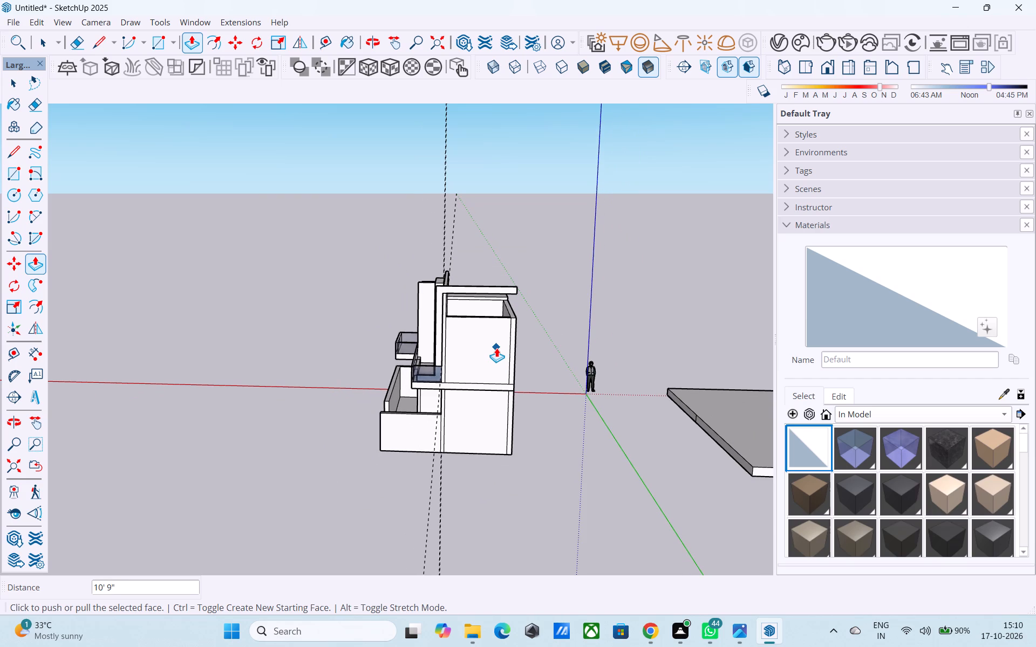
scroll(496, 348, down, 2)
middle_drag(496, 348, 475, 294)
scroll(450, 292, up, 15)
middle_drag(483, 284, 387, 252)
scroll(419, 348, down, 3)
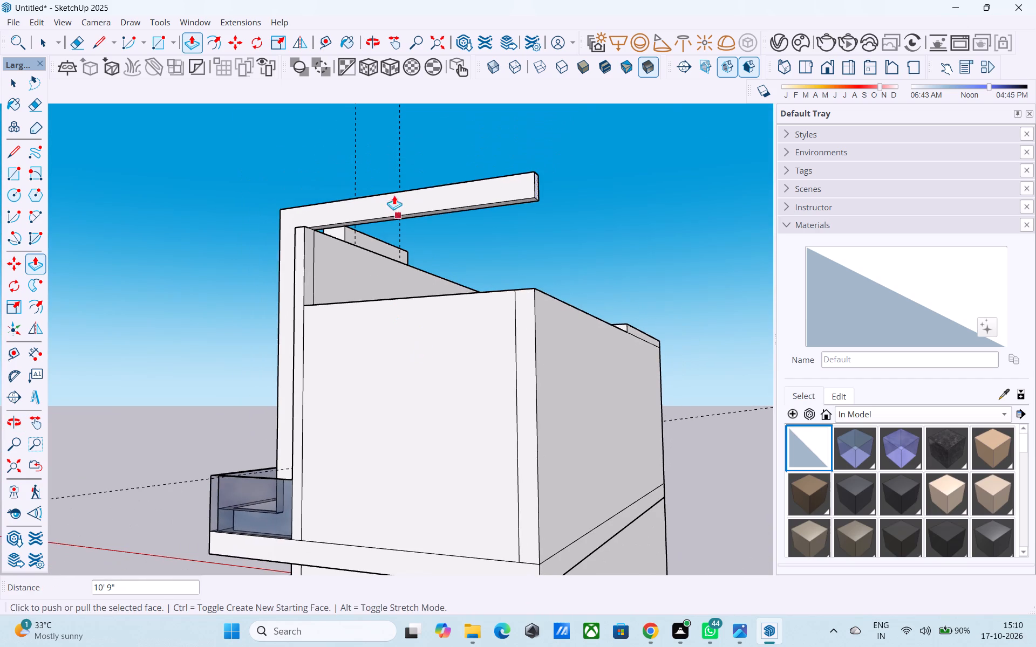
scroll(406, 154, up, 6)
scroll(406, 154, down, 2)
shift+middle_drag(406, 157, 440, 217)
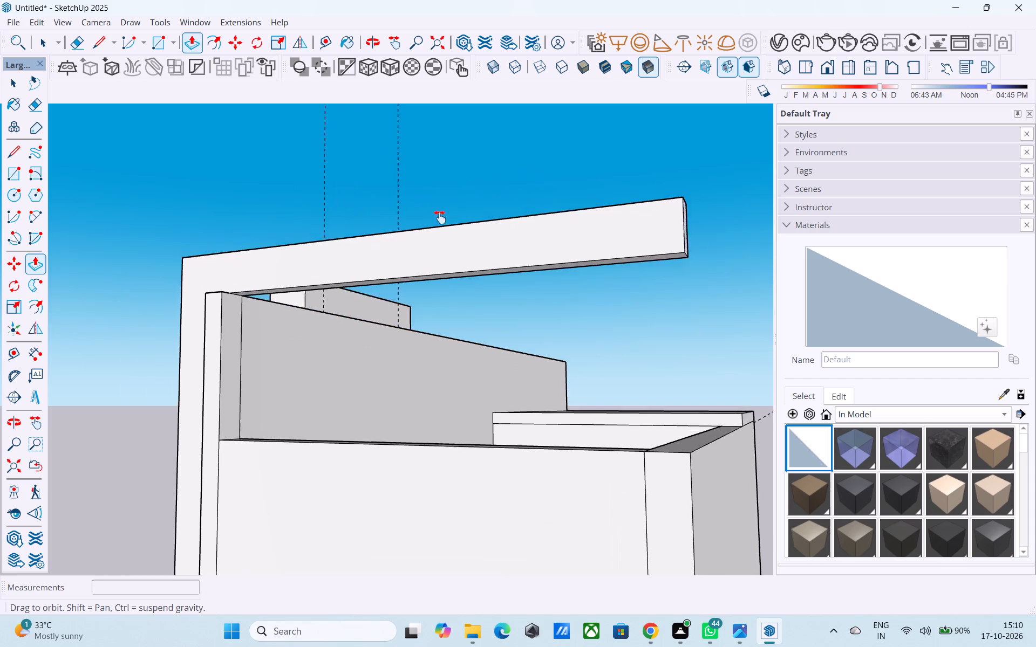
shift+middle_drag(440, 217, 439, 207)
key(space)
scroll(439, 207, up, 3)
click(438, 206)
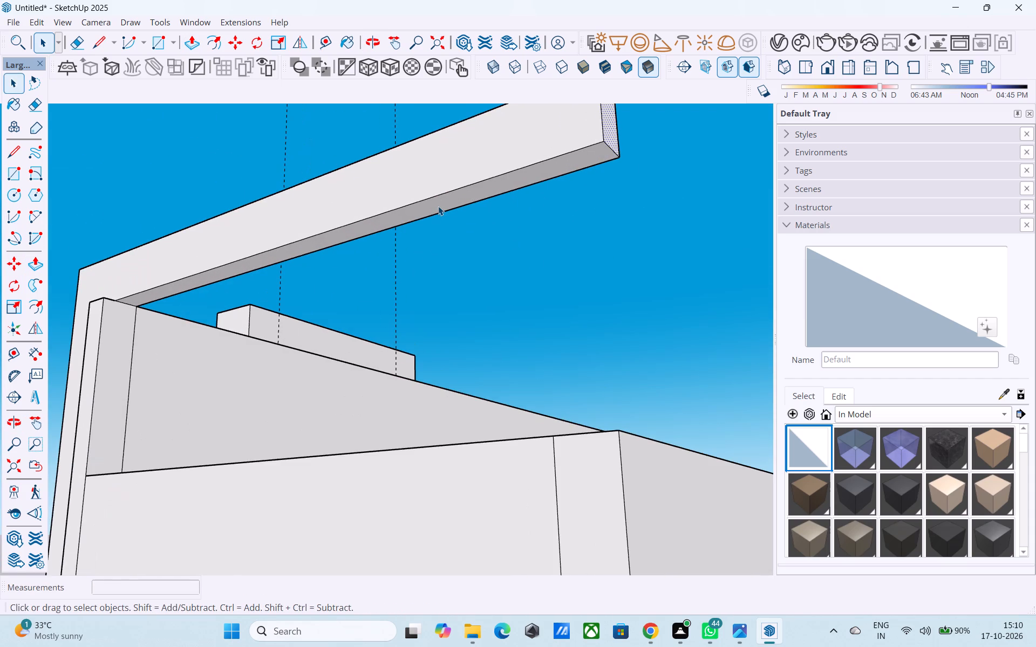
key(p)
click(439, 205)
scroll(448, 242, down, 6)
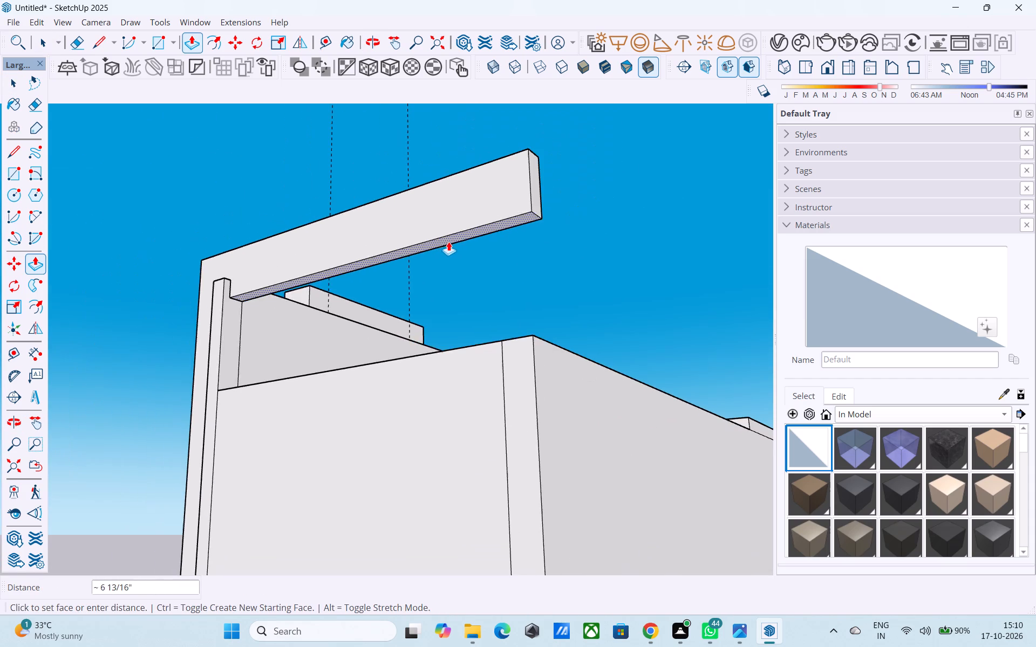
click(539, 336)
Push/Pull the outer face of the new upper side panel out 3", flush with the side wall below.
middle_drag(547, 328, 412, 422)
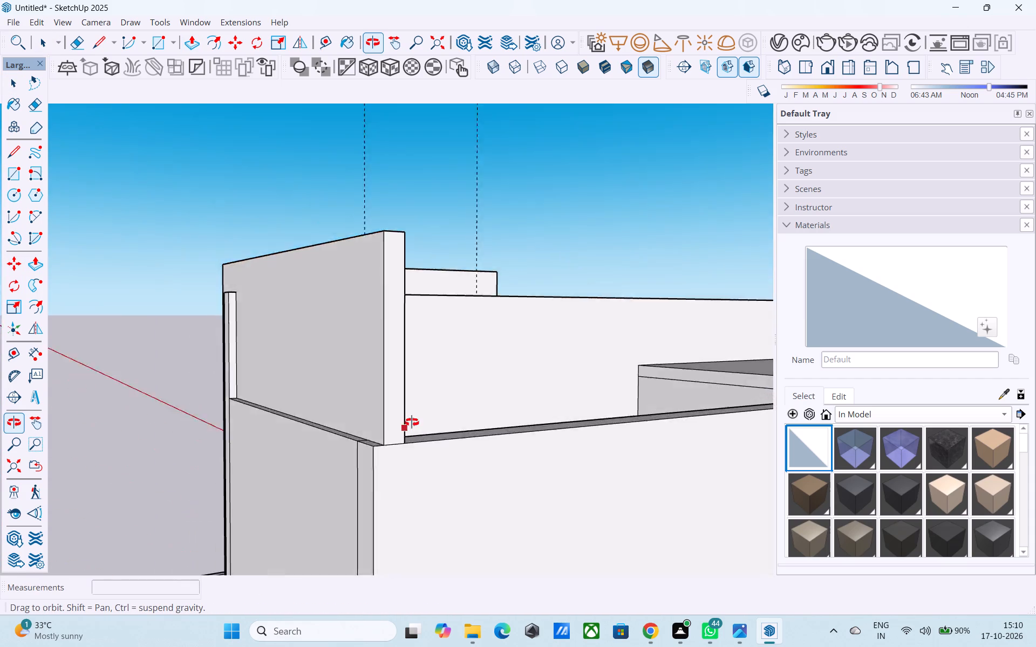
middle_drag(412, 422, 341, 457)
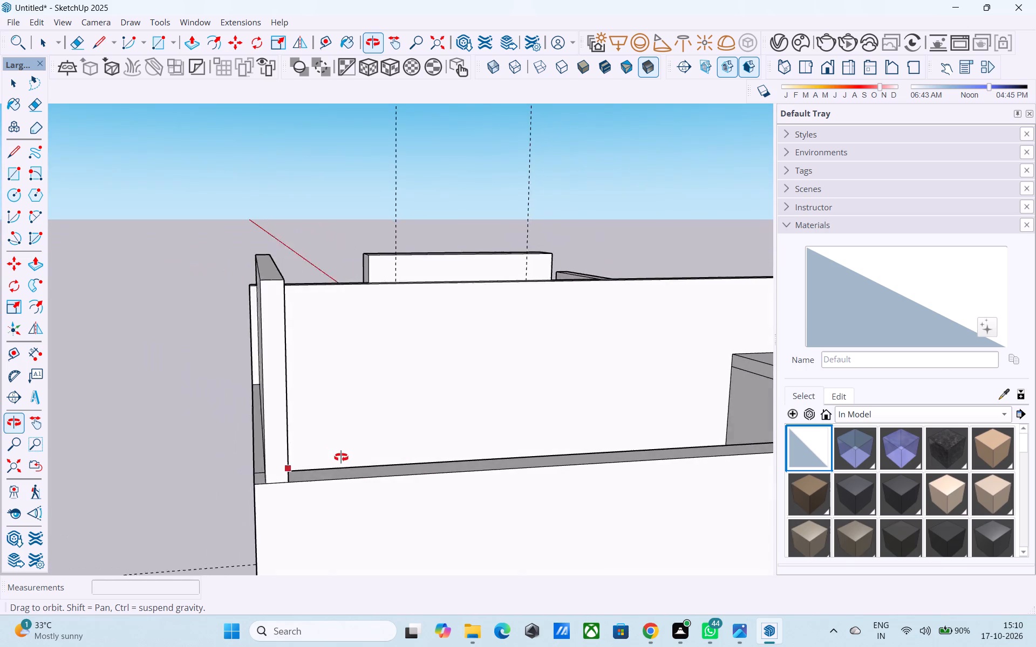
middle_drag(341, 457, 383, 492)
middle_drag(277, 400, 383, 446)
key(space)
scroll(384, 444, up, 2)
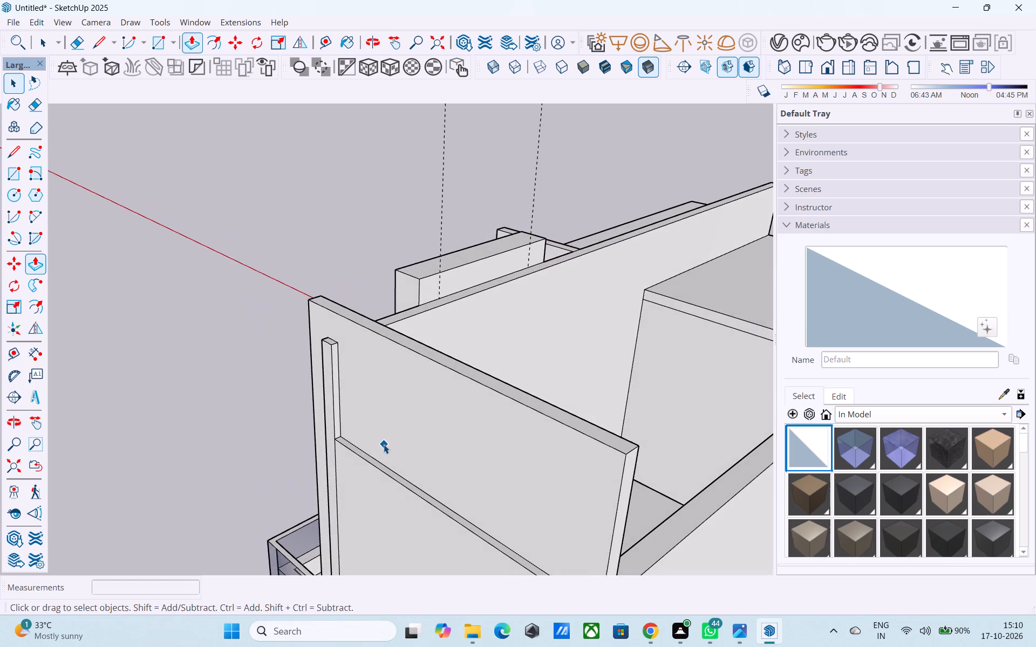
scroll(384, 444, up, 1)
click(386, 444)
scroll(386, 444, down, 6)
key(p)
click(386, 444)
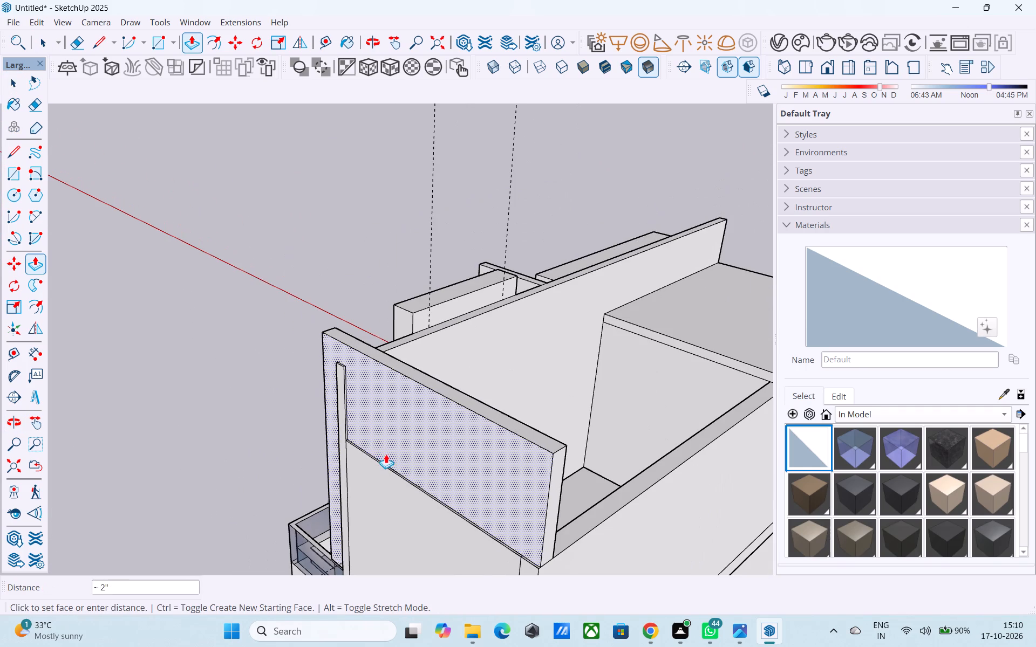
click(397, 489)
Paint the side face shared by the long balcony's glass railing and the pier strip with the Default material.
scroll(388, 469, down, 6)
middle_drag(379, 462, 466, 453)
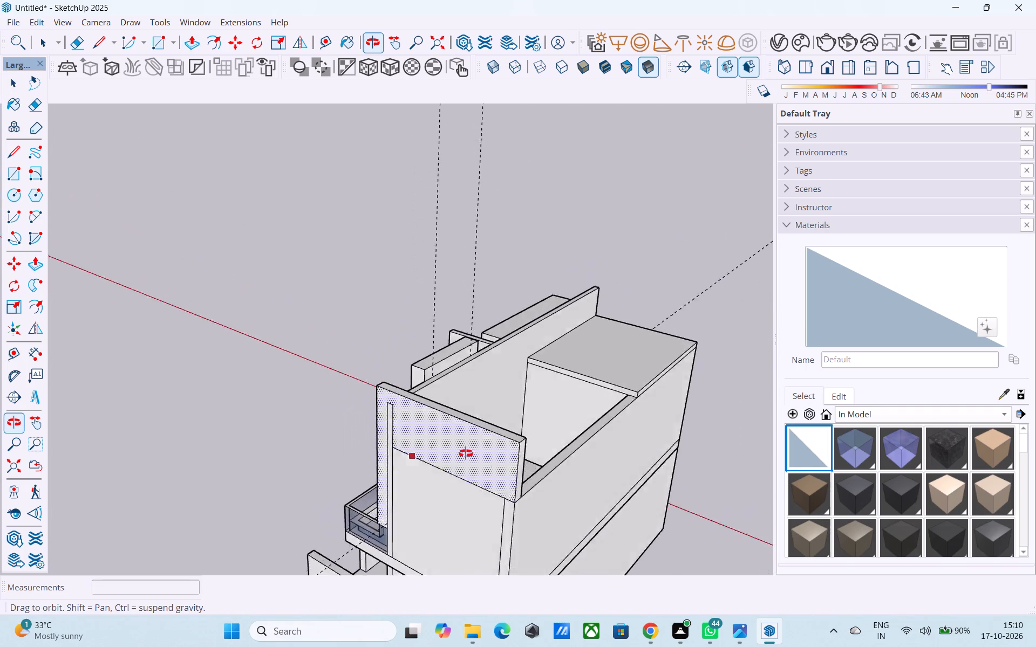
middle_drag(466, 453, 697, 442)
middle_drag(495, 459, 656, 414)
scroll(656, 412, up, 9)
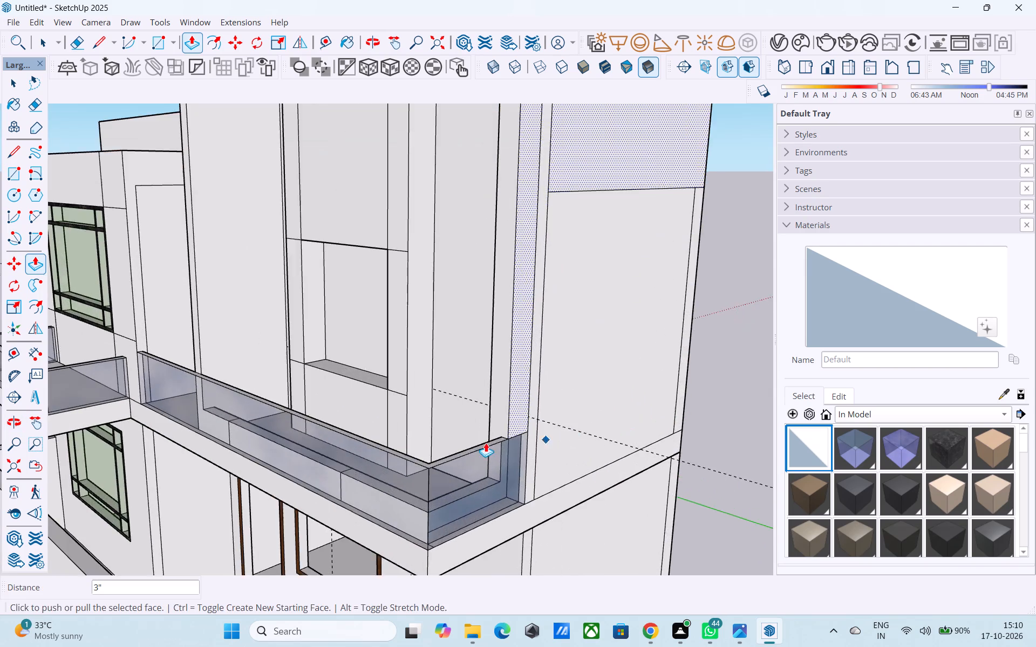
middle_drag(471, 445, 562, 313)
scroll(562, 313, up, 4)
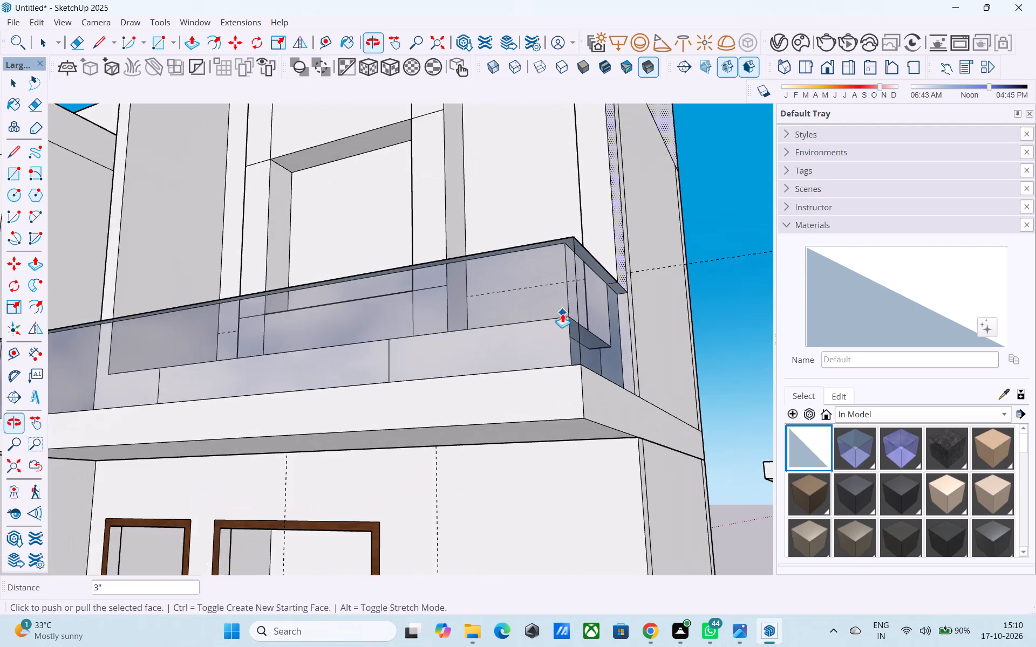
scroll(608, 329, up, 9)
key(space)
scroll(636, 236, up, 4)
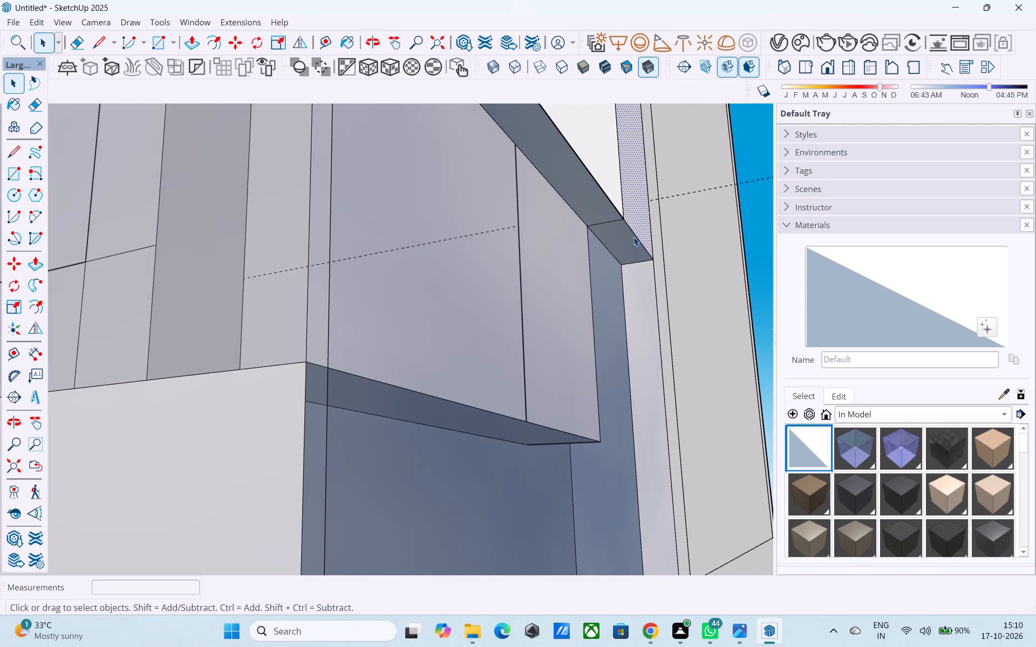
click(632, 237)
scroll(632, 237, down, 6)
click(799, 447)
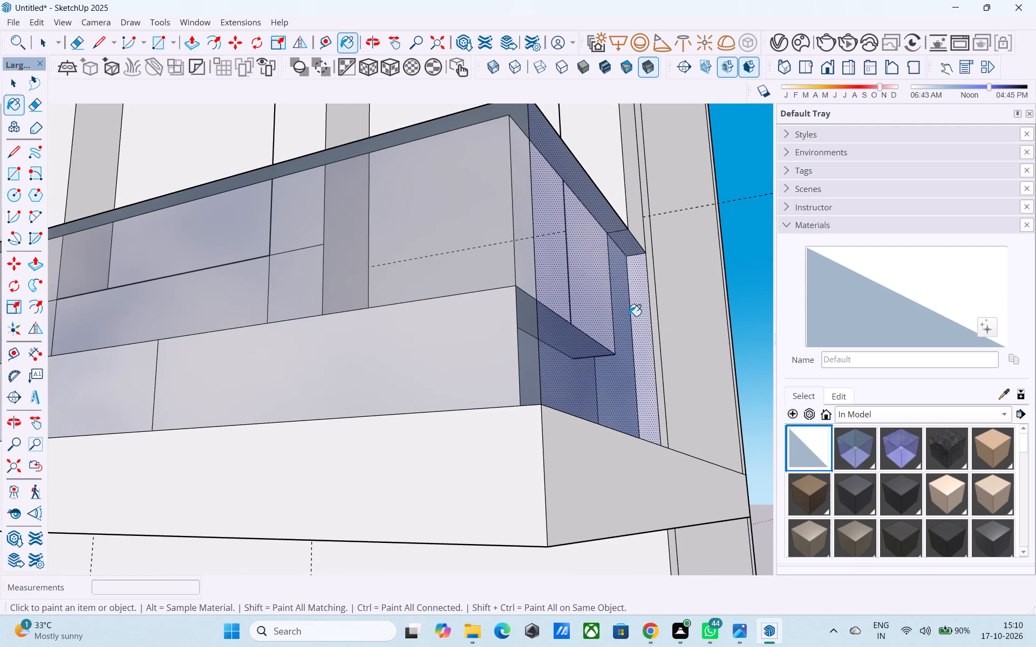
drag(628, 315, 620, 313)
Draw a line about 2' 6" long down the railing's side face from the pier's front edge to the balcony slab.
middle_drag(622, 313, 487, 476)
scroll(506, 432, up, 1)
key(space)
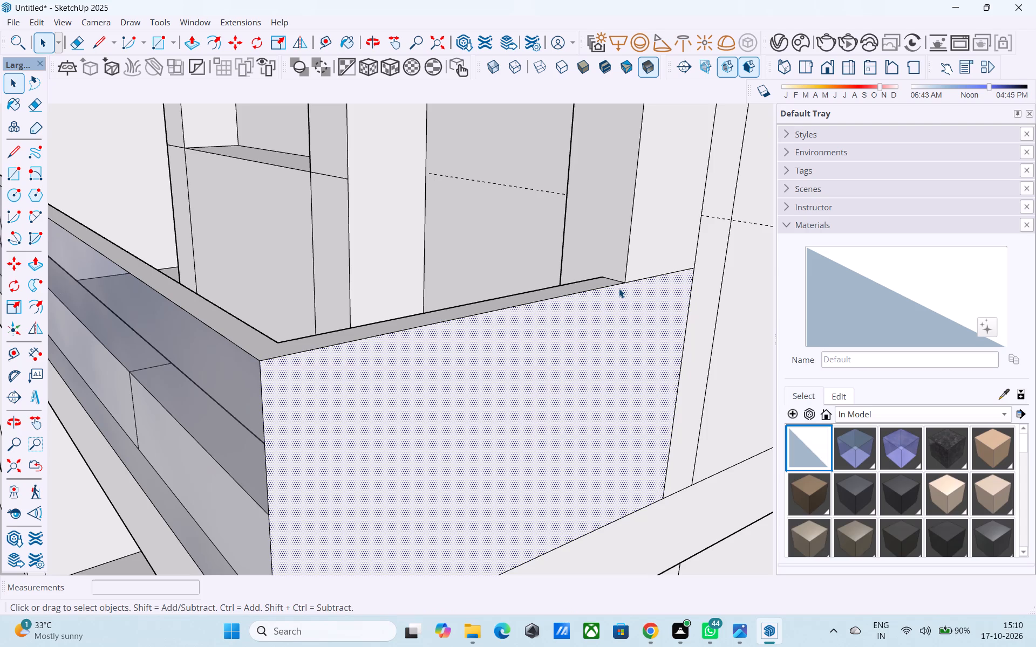
key(l)
click(624, 283)
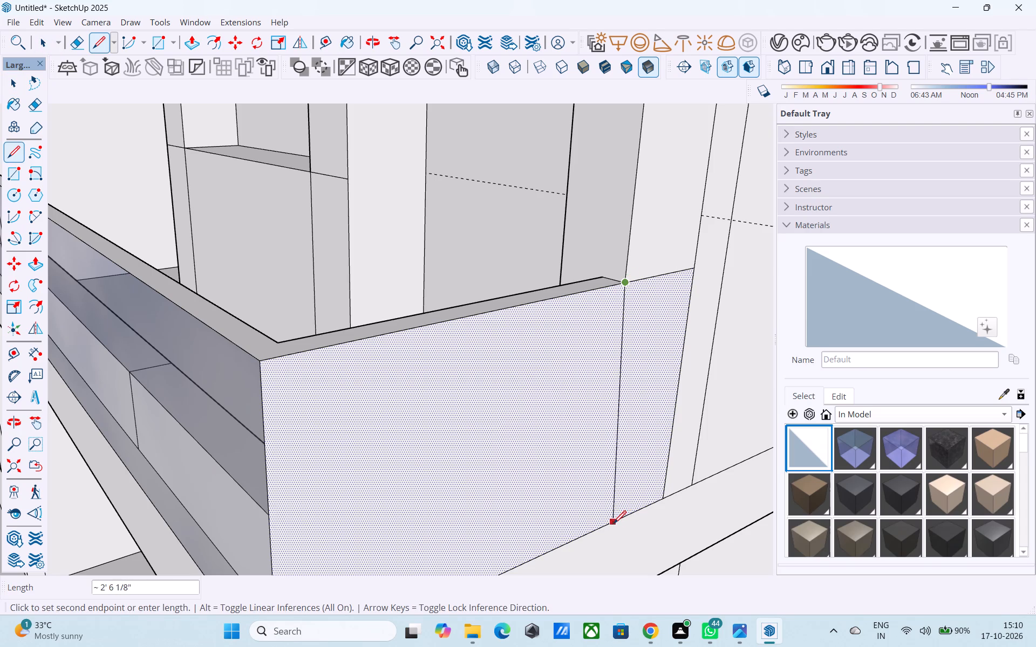
click(600, 531)
key(space)
Try Glass_Basic_01 on the railing's side panel, and finish it with Glass_Sky Reflection_01, leaving out the pier strip.
click(861, 457)
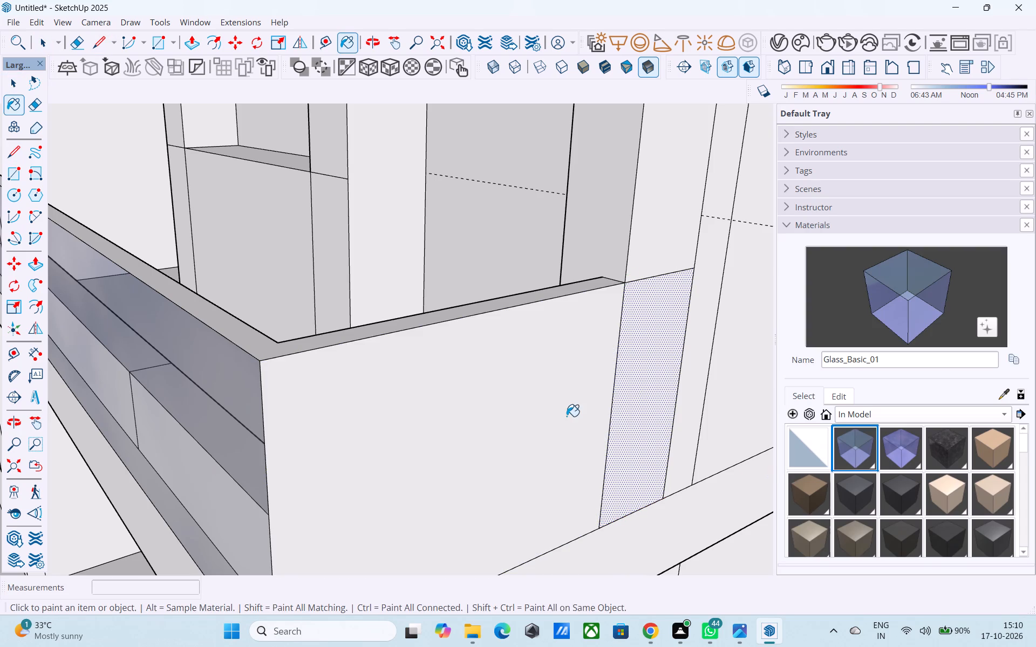
click(566, 416)
click(899, 440)
click(431, 401)
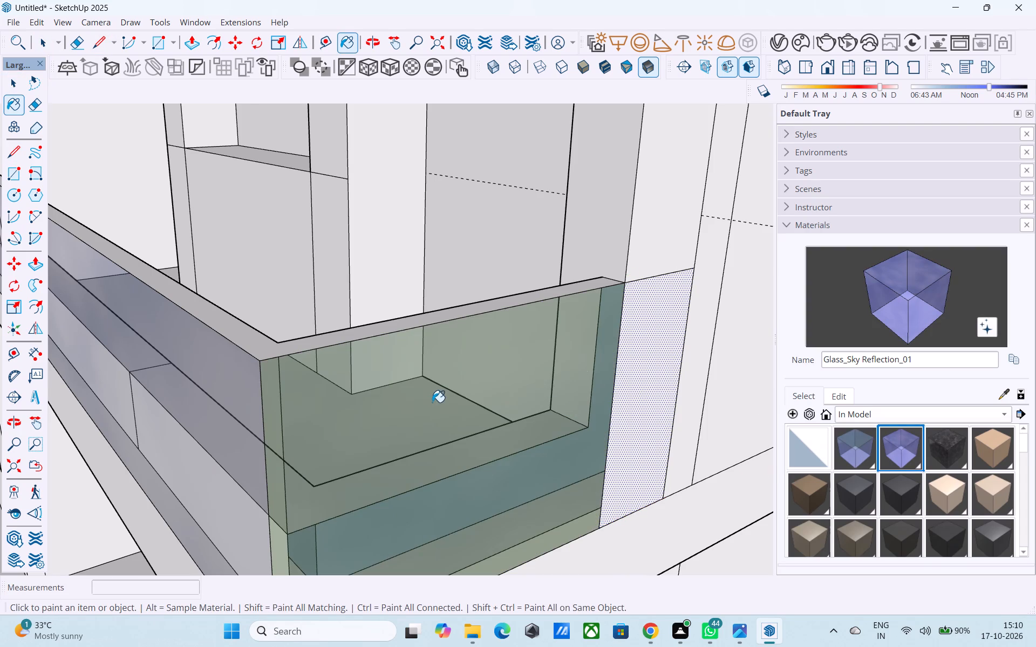
scroll(438, 404, down, 4)
middle_drag(438, 405, 693, 475)
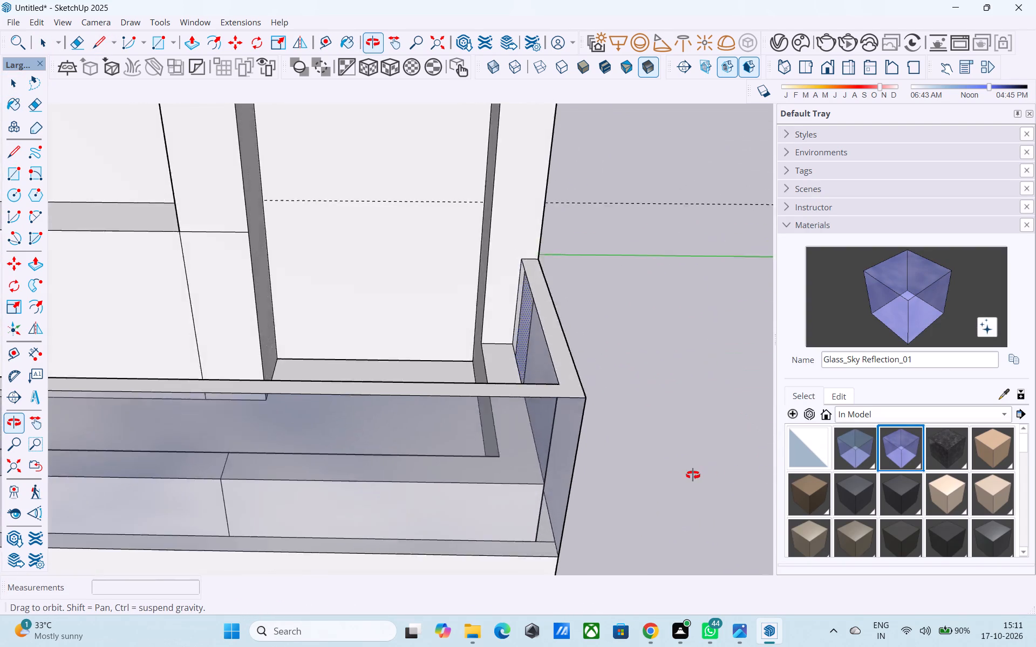
Draw a short line along the green axis from the pier's base corner at slab level to the side strip beside the railing.
middle_drag(693, 475, 742, 458)
scroll(464, 354, up, 4)
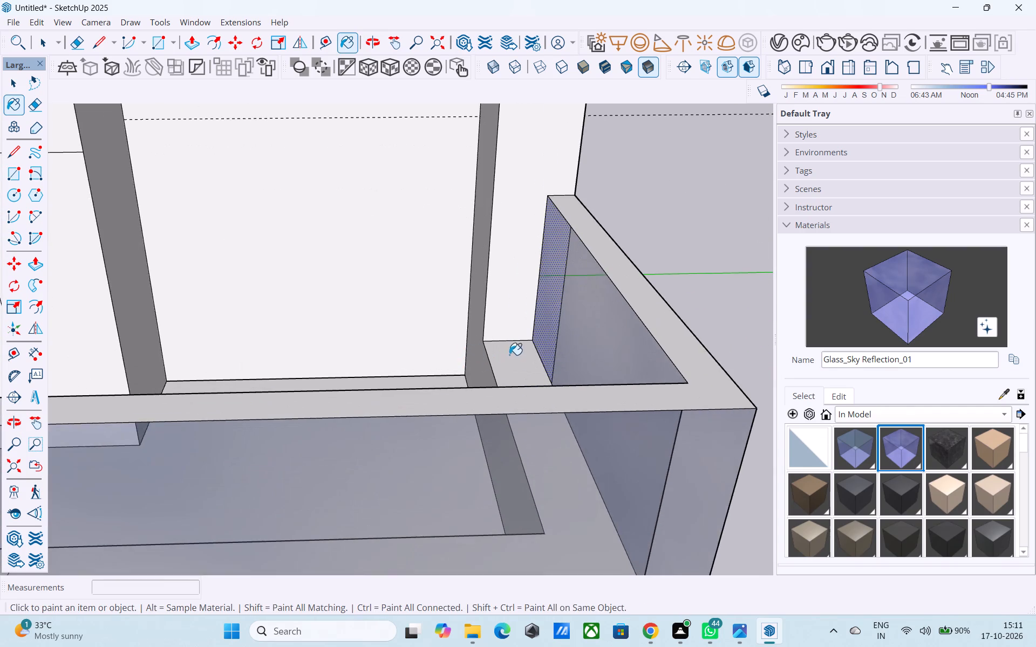
scroll(510, 354, up, 2)
key(l)
click(533, 339)
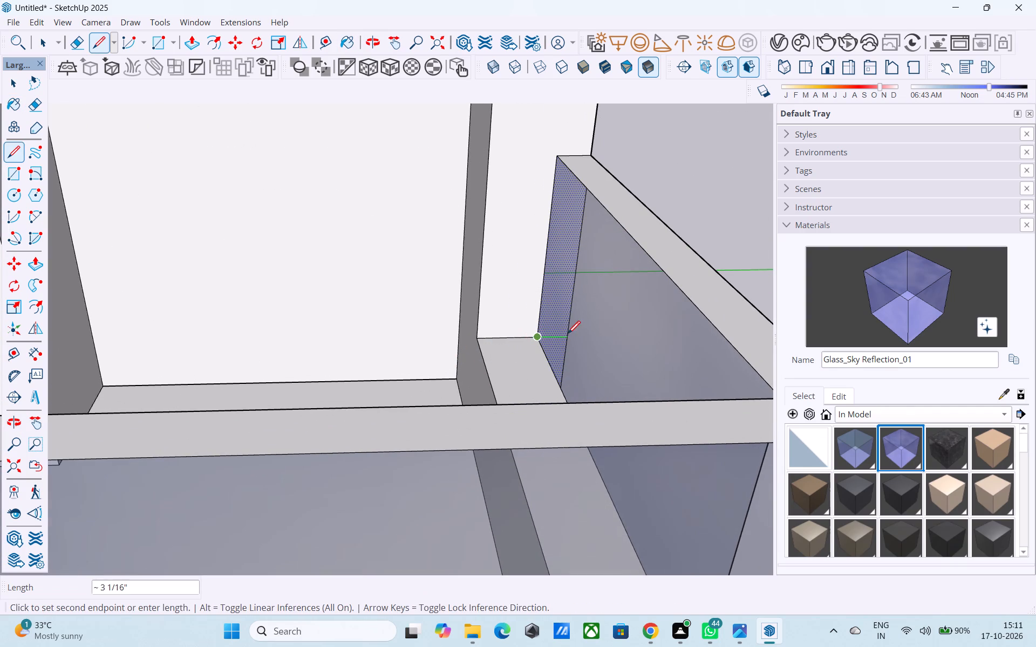
middle_drag(588, 332, 410, 312)
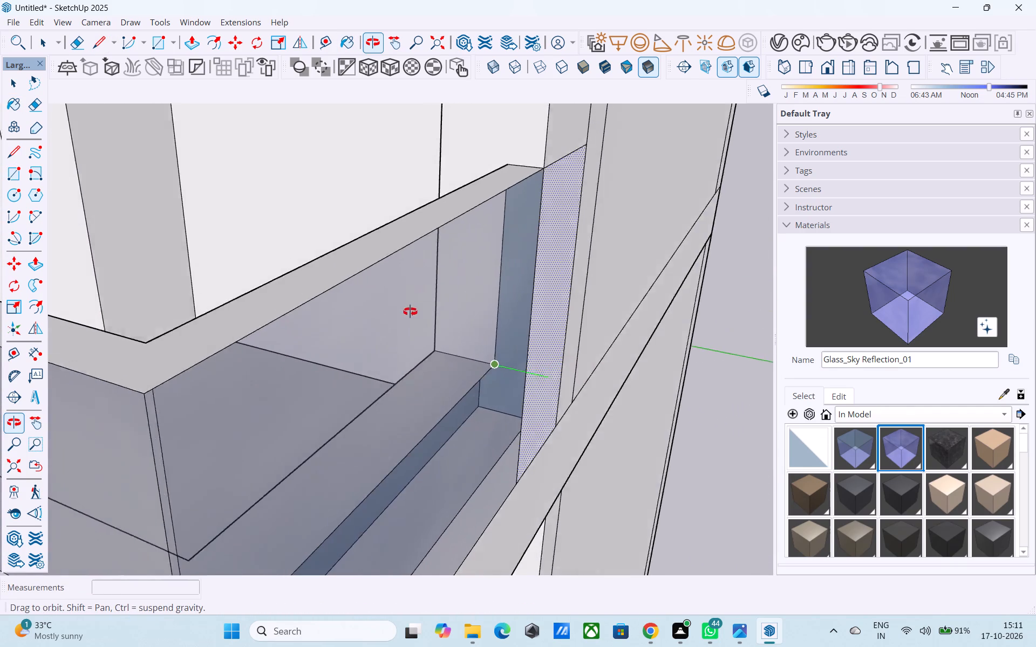
middle_drag(410, 312, 407, 311)
click(523, 377)
key(space)
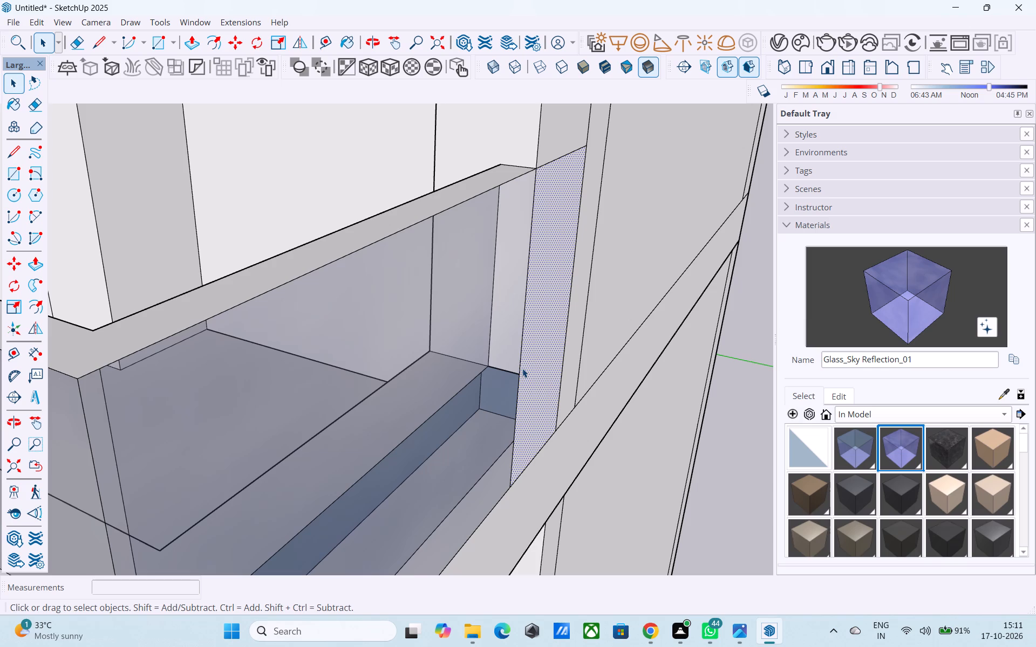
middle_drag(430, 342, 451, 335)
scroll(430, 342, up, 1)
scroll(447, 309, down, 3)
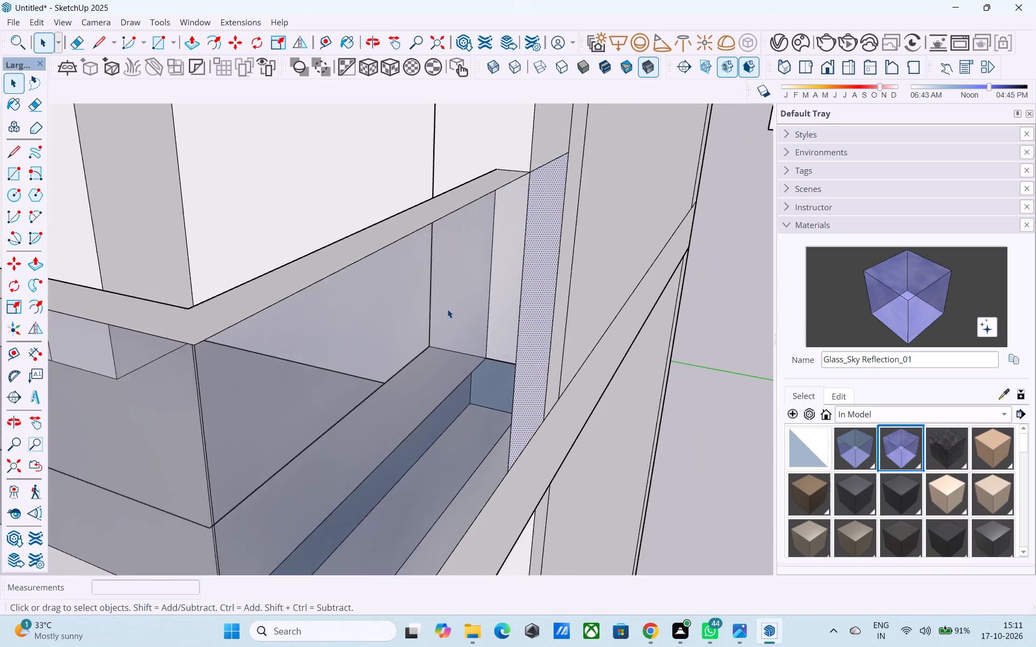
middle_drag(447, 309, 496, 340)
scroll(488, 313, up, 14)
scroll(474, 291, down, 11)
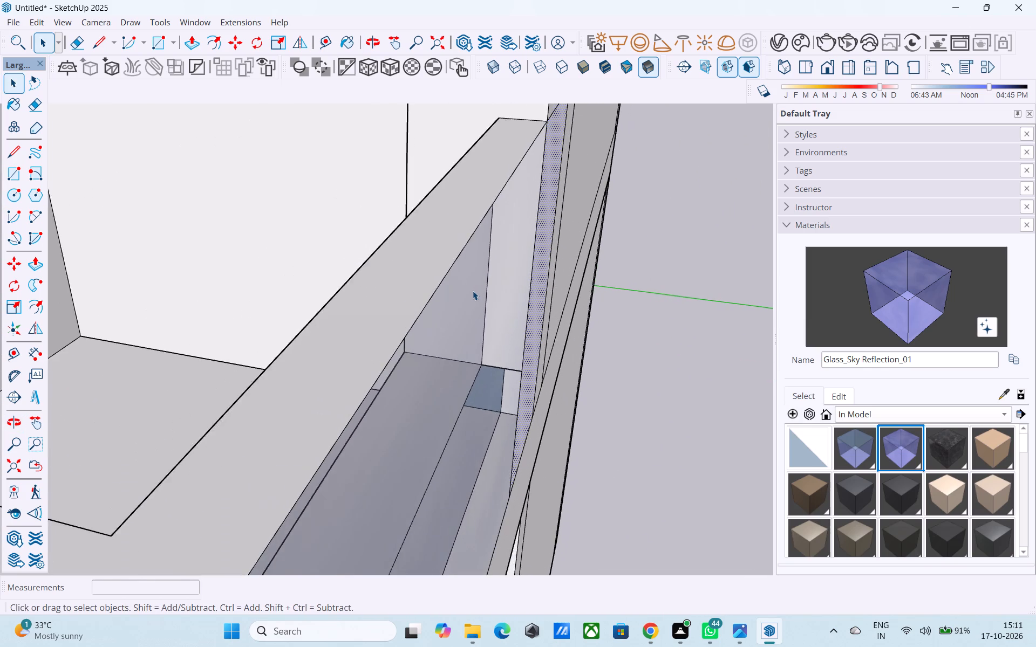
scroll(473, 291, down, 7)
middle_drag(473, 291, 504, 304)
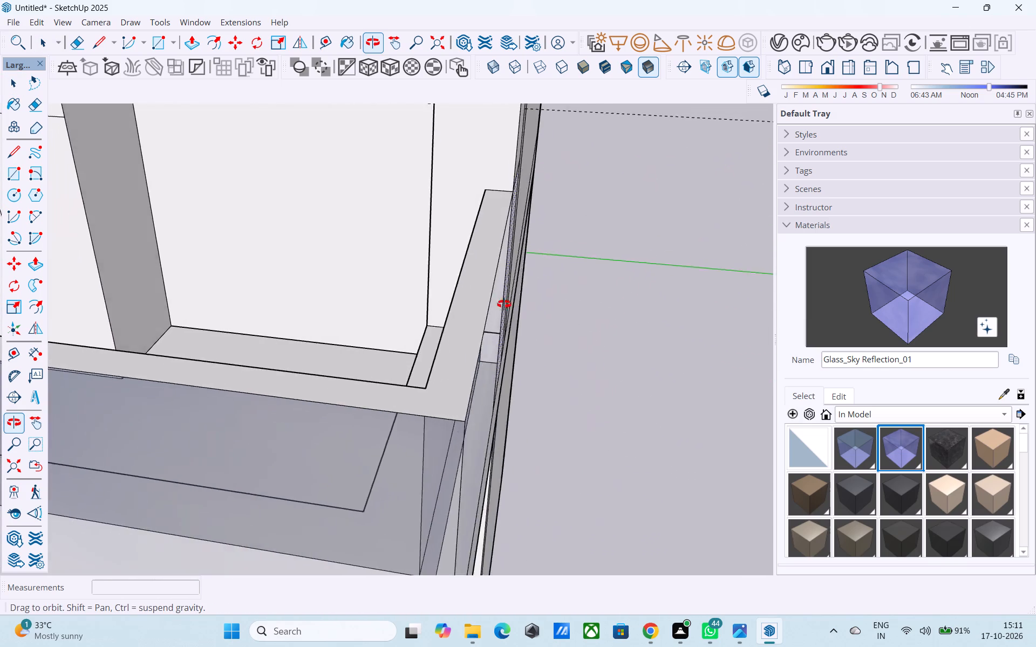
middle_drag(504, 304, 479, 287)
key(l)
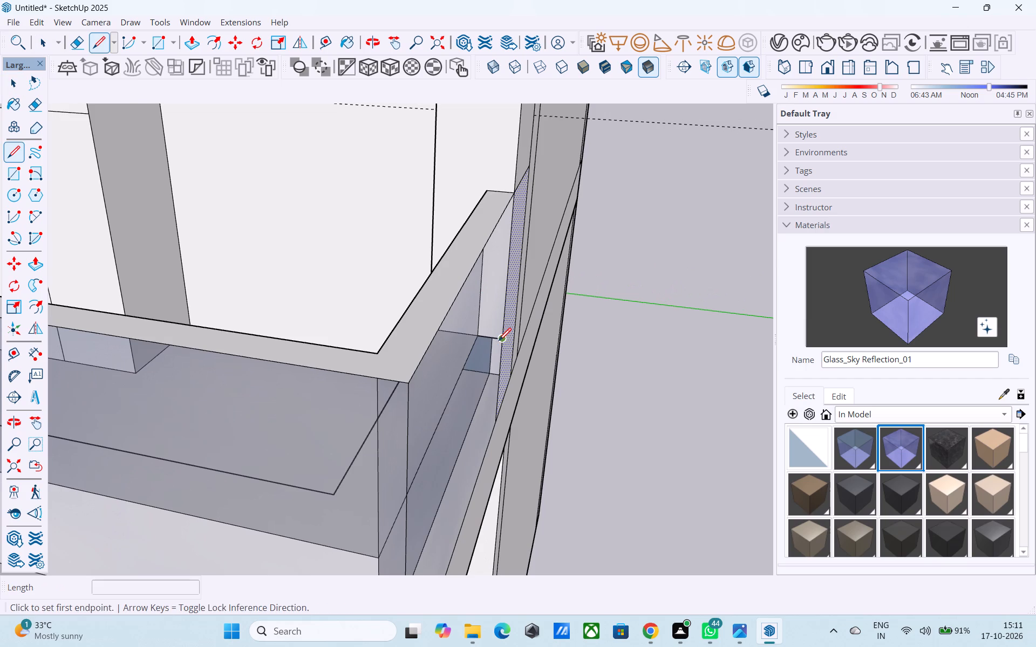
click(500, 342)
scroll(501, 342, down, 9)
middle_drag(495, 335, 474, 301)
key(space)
Examine the glazed balcony corner and the whole house from the front, side and above.
middle_drag(472, 297, 678, 415)
scroll(521, 360, up, 5)
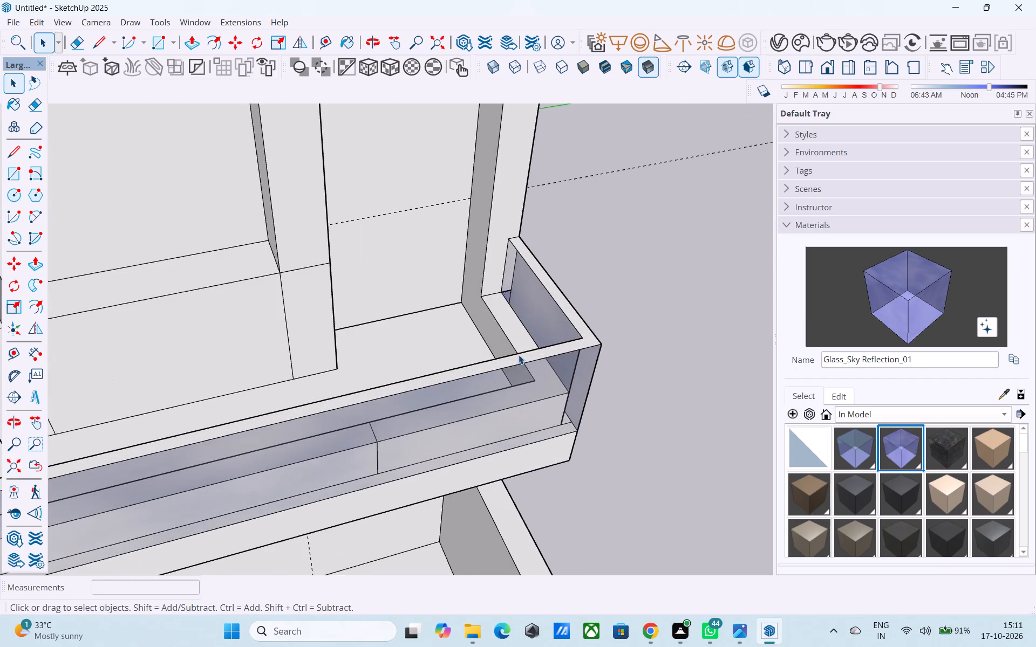
middle_drag(516, 352, 530, 308)
scroll(523, 291, down, 10)
middle_drag(500, 338, 458, 281)
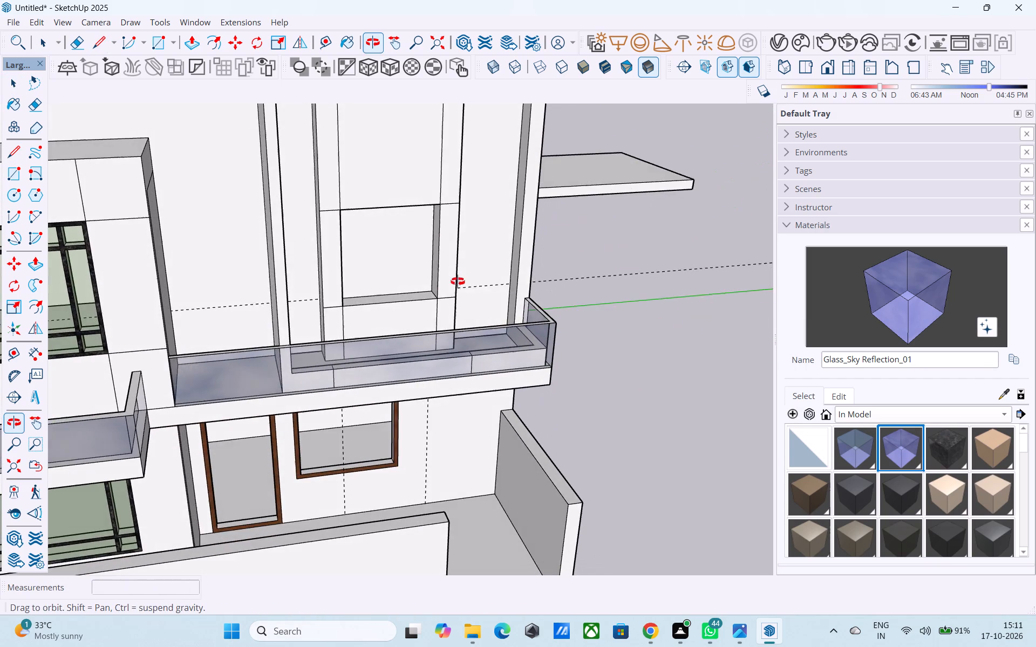
middle_drag(458, 281, 469, 295)
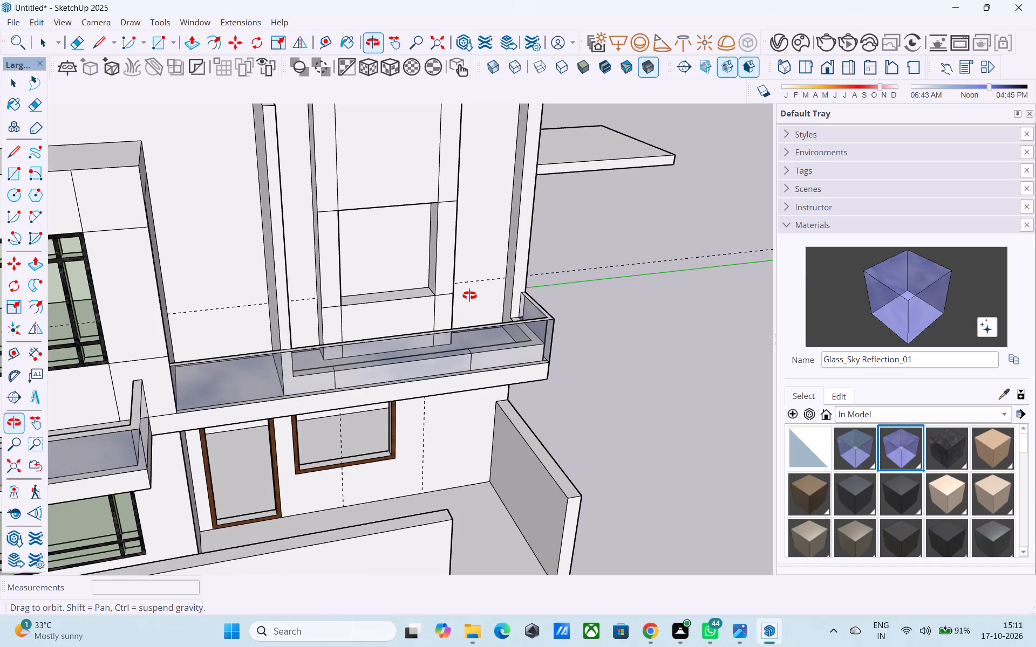
middle_drag(469, 295, 617, 213)
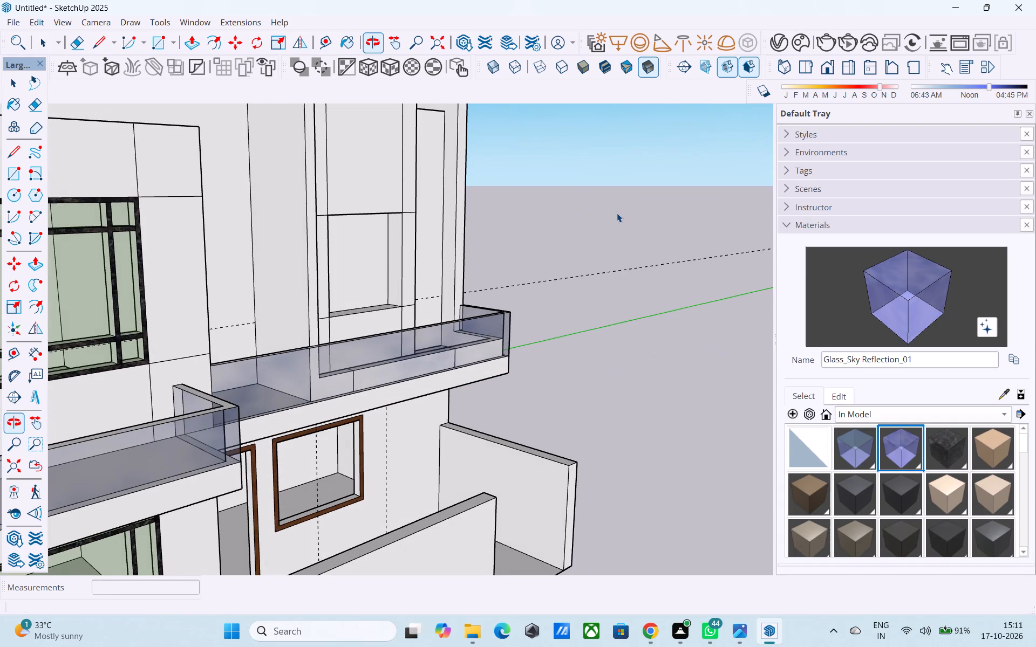
scroll(621, 219, down, 6)
middle_drag(621, 219, 598, 232)
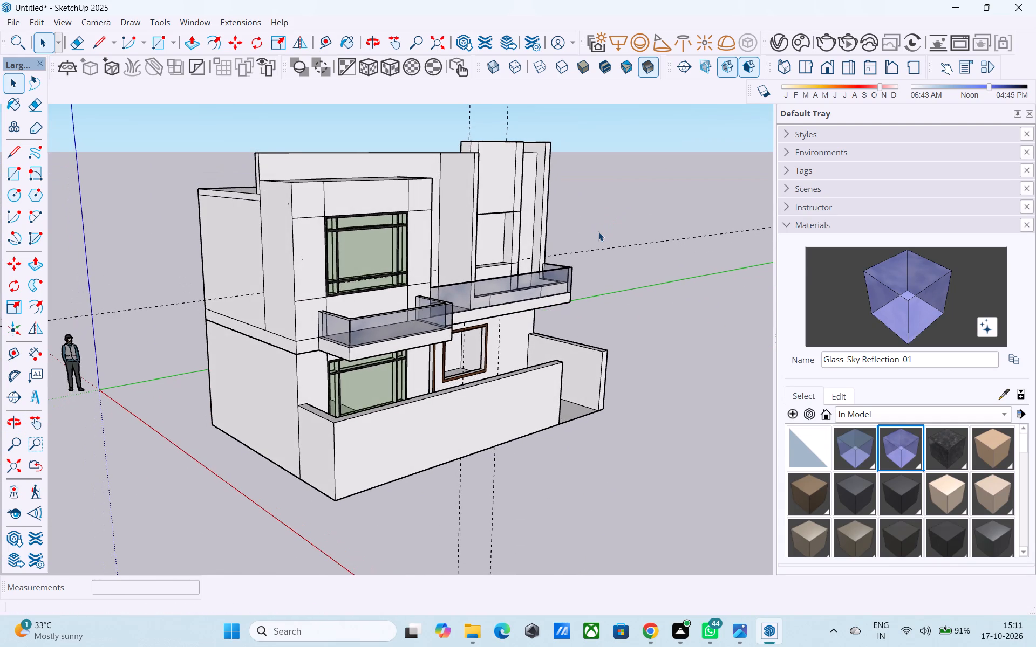
scroll(597, 232, down, 5)
middle_drag(597, 232, 311, 342)
scroll(446, 290, up, 1)
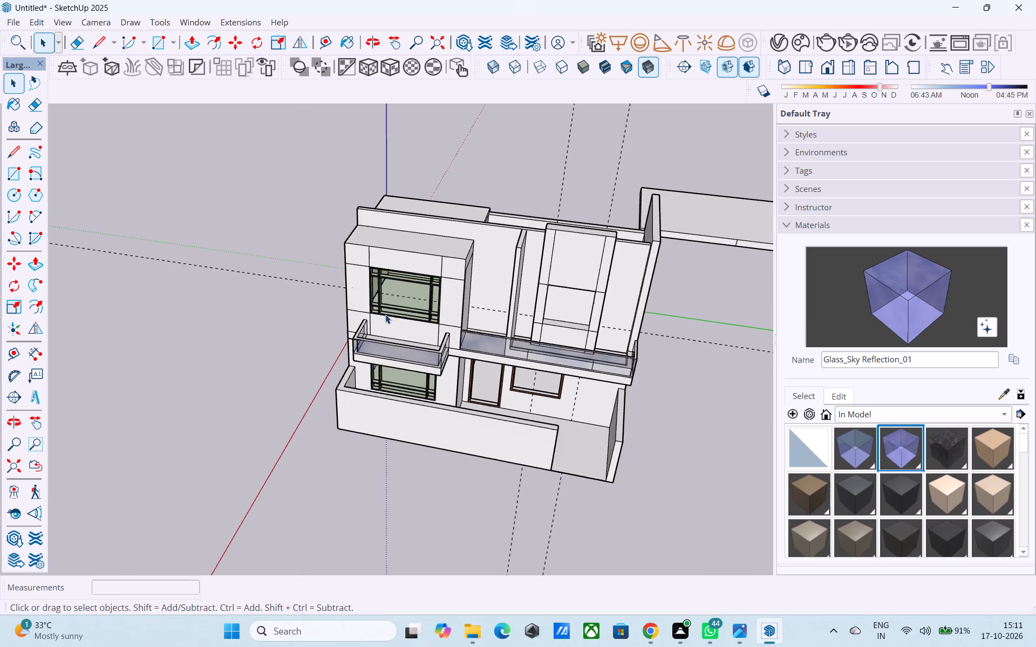
scroll(385, 314, up, 3)
middle_drag(494, 295, 227, 259)
scroll(220, 264, down, 6)
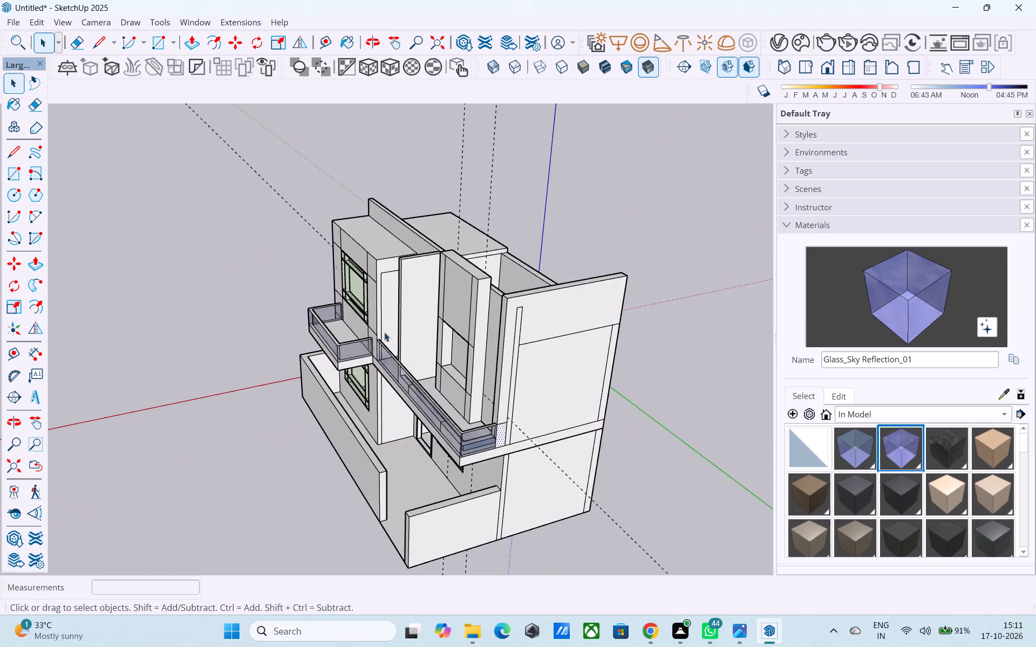
middle_drag(401, 332, 746, 202)
middle_drag(267, 309, 360, 380)
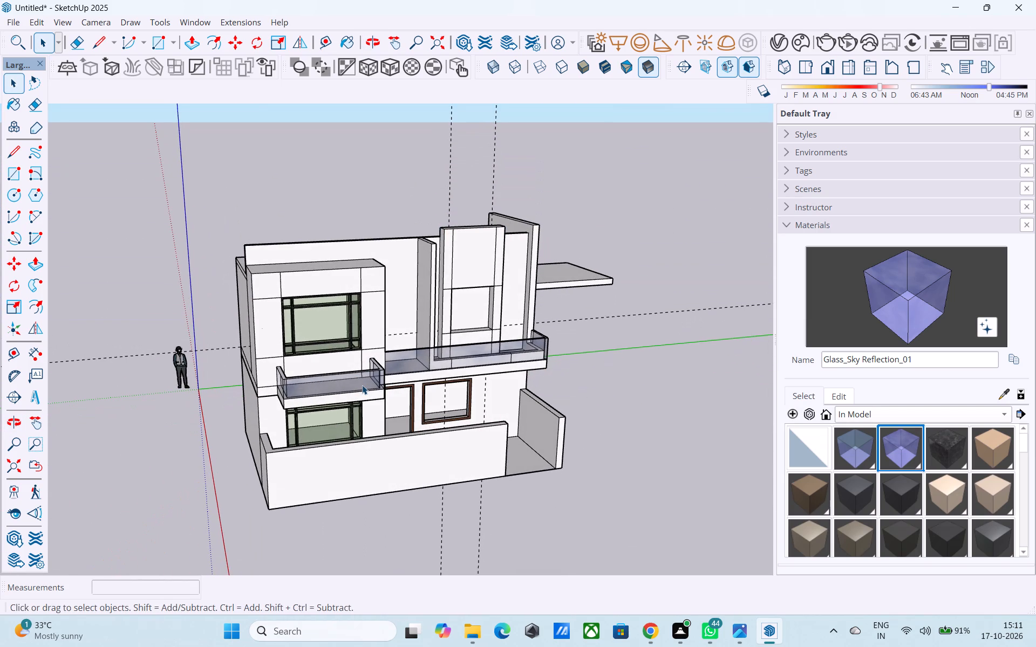
Save the model in the Downloads folder as a SketchUp file named i pro 43f.
key(ctrl+s)
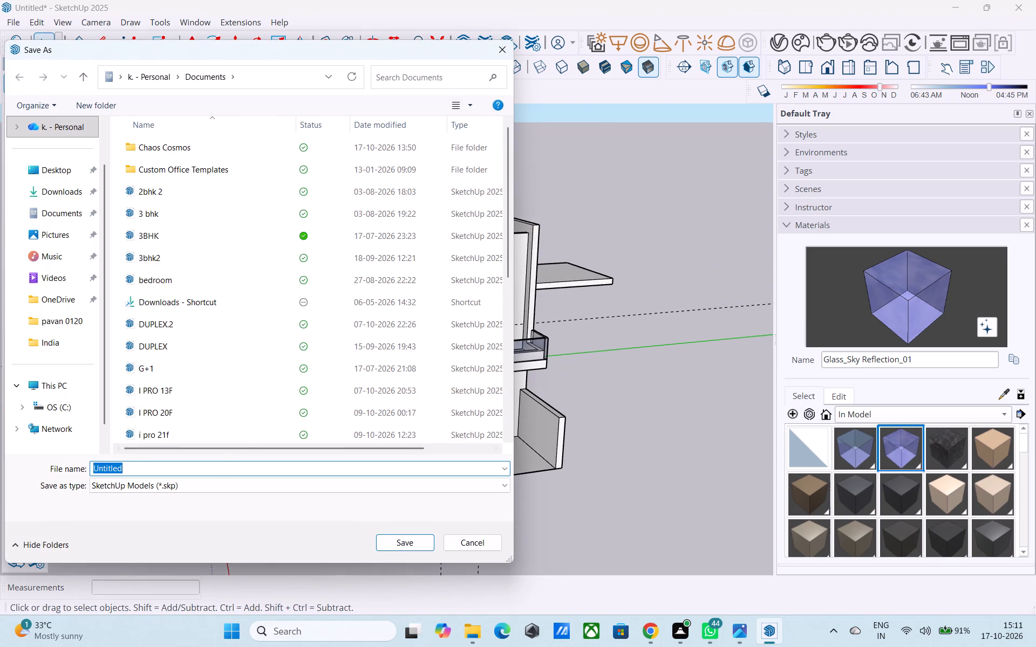
click(52, 194)
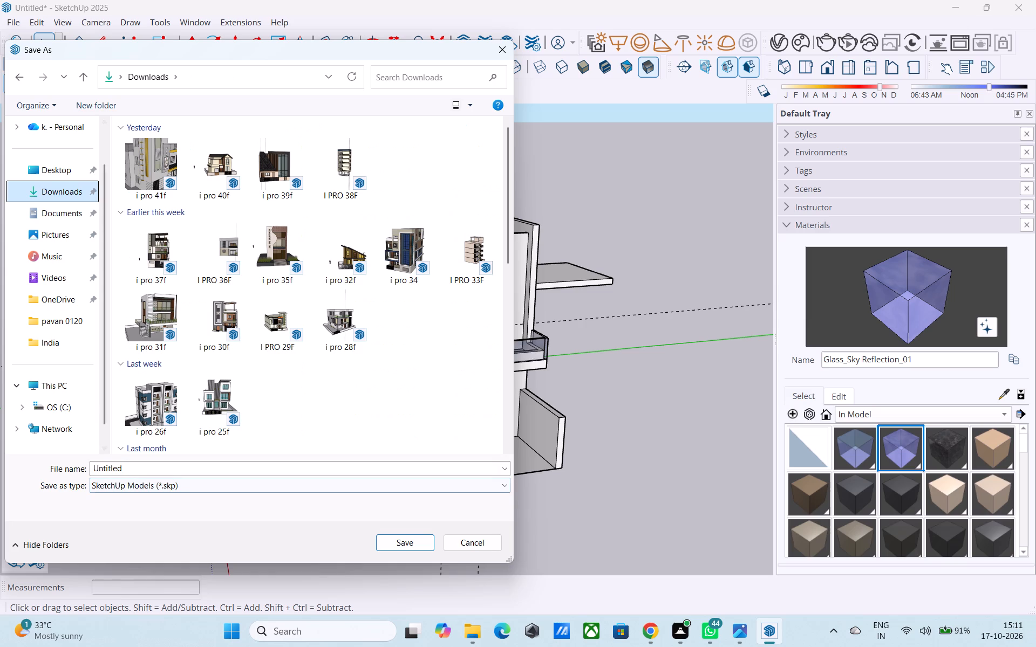
click(127, 468)
text(i pro)
key(space)
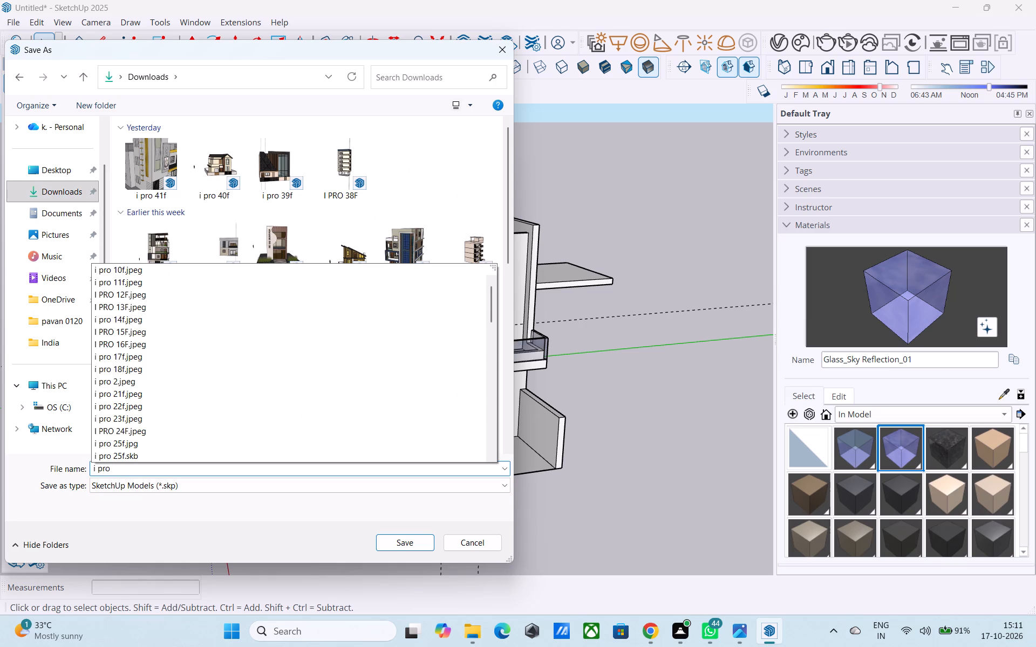
text(42)
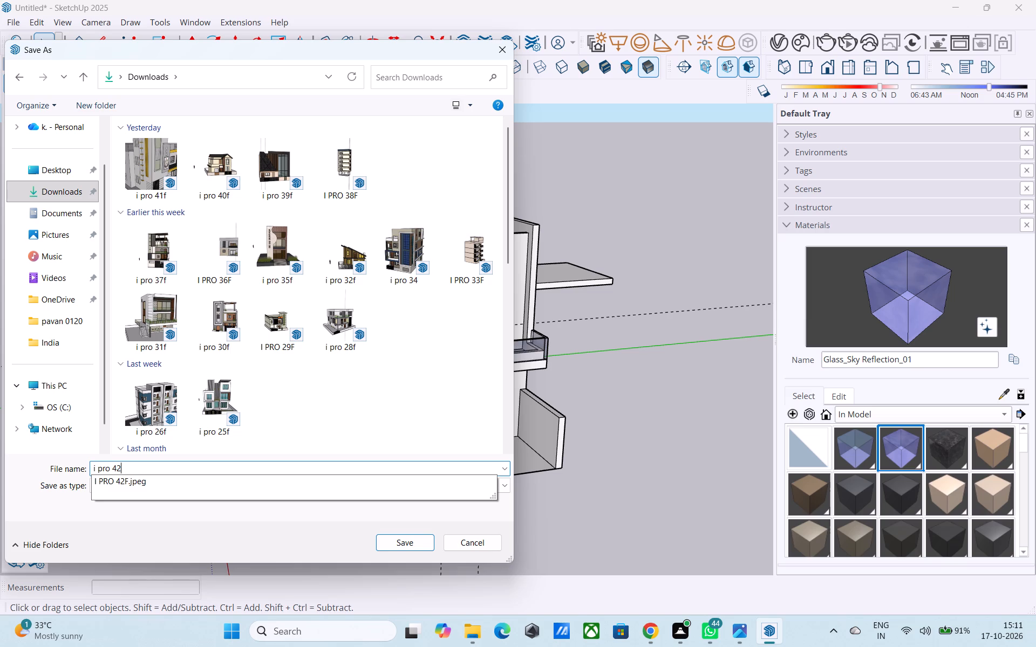
key(BackSpace)
key(3)
key(f)
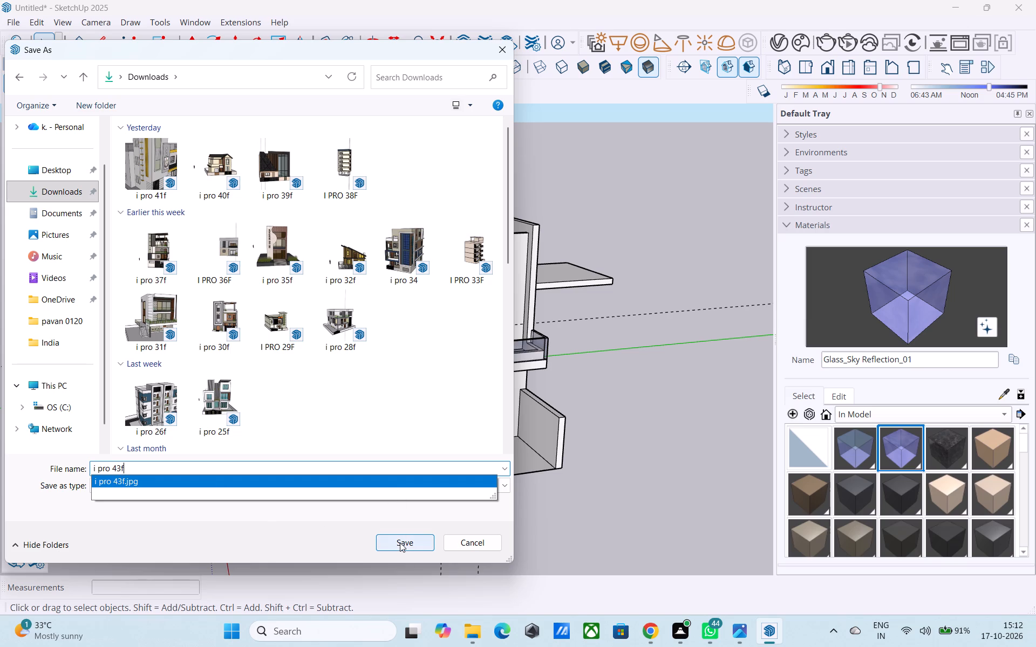
click(154, 466)
click(400, 547)
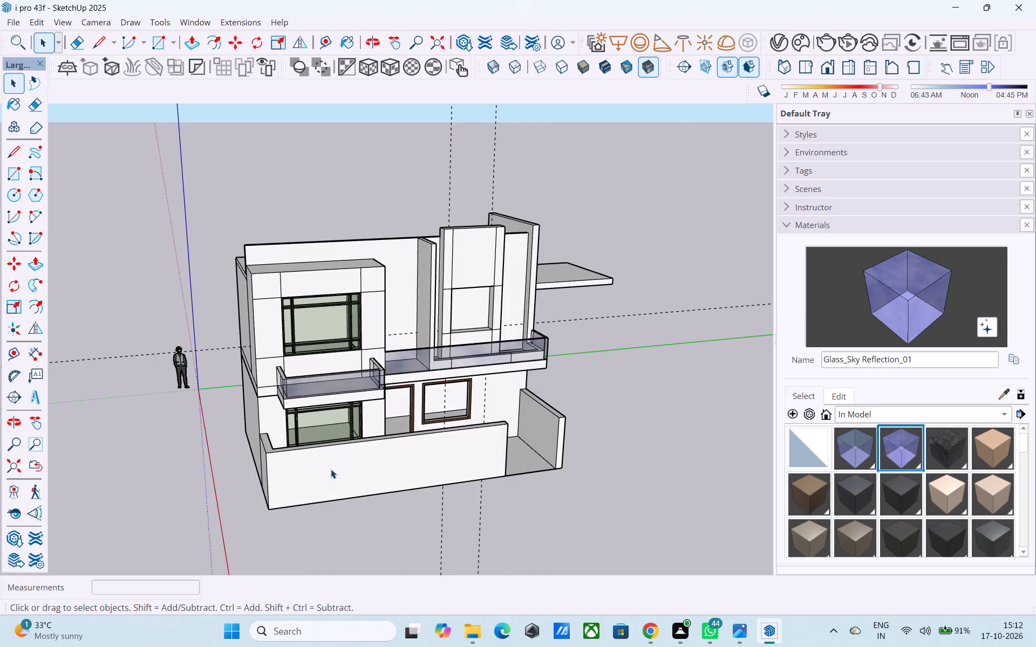
Save the model again under its current name.
scroll(331, 469, down, 5)
middle_drag(329, 466, 291, 416)
key(ctrl+s)
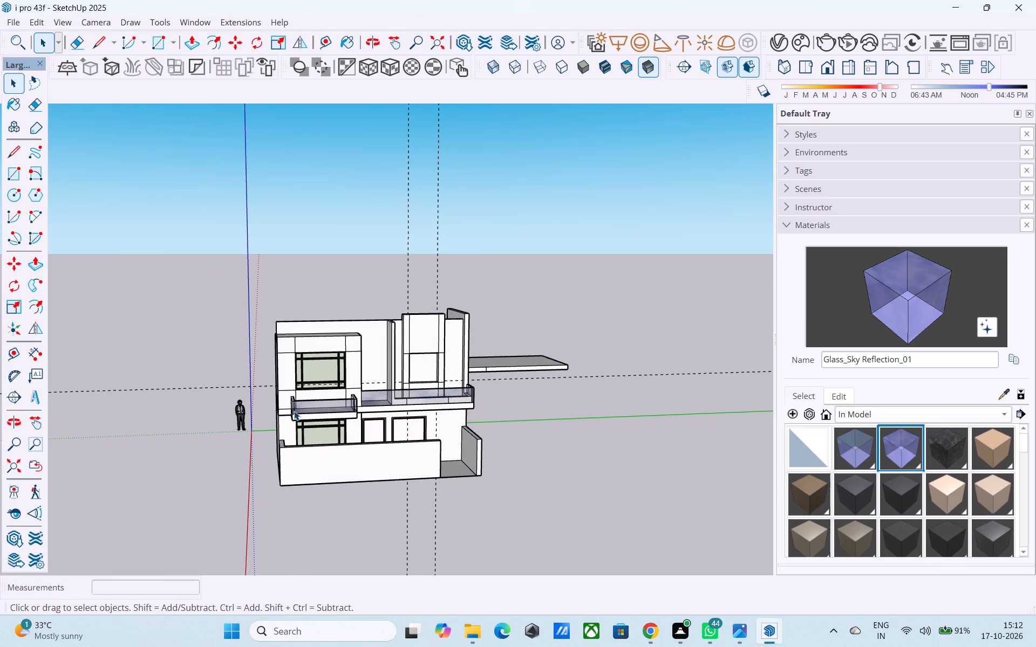
Examine the facade, roof slab, upper-floor walls and raised side wall from several angles.
middle_drag(398, 427, 373, 375)
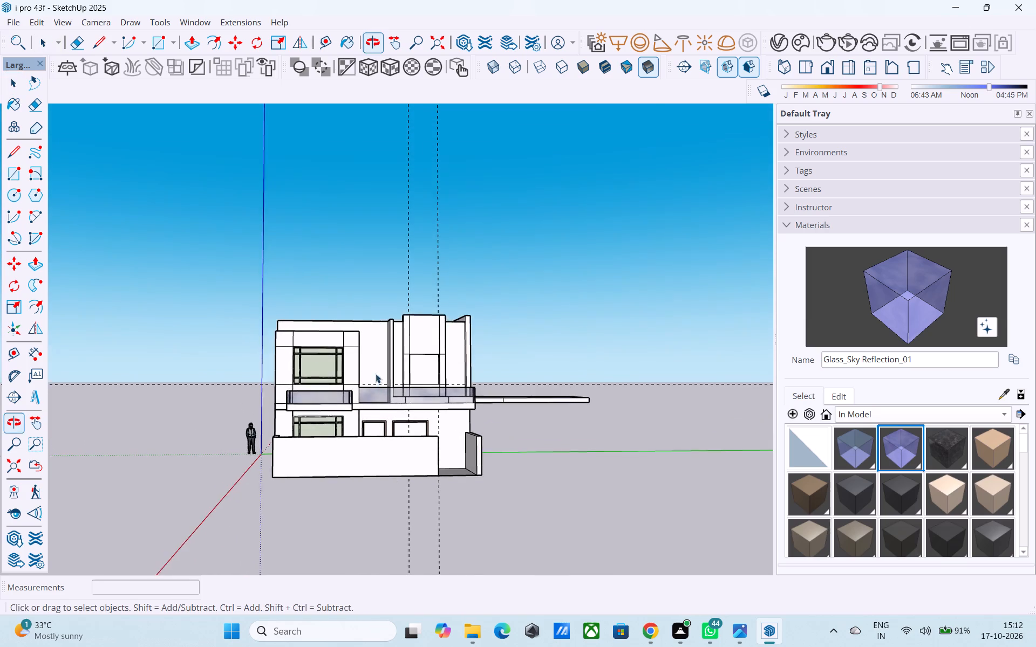
scroll(399, 399, up, 5)
middle_drag(402, 405, 351, 472)
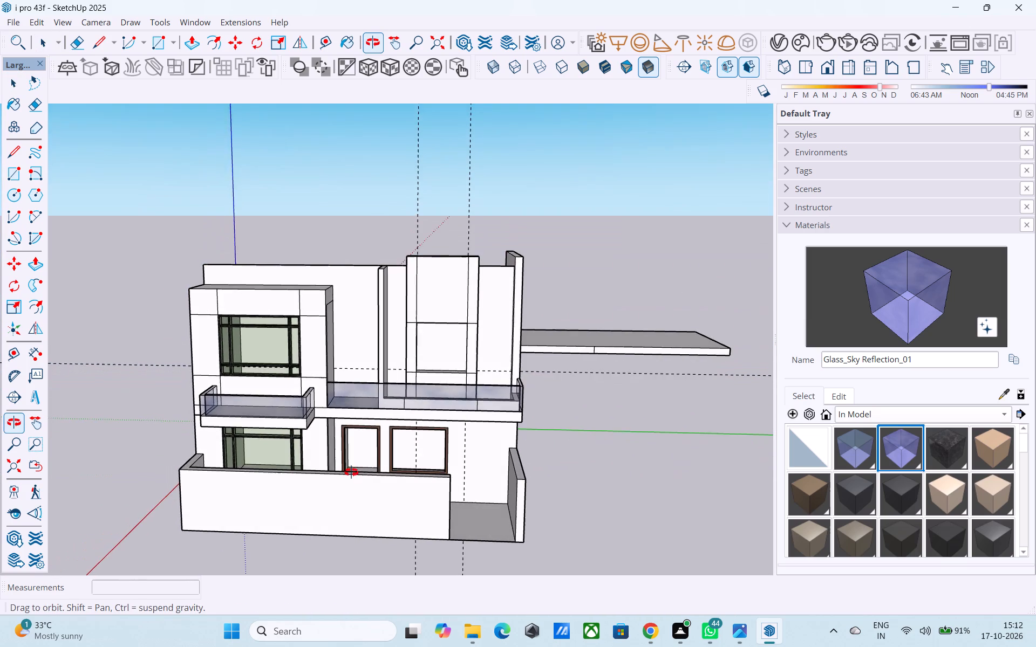
middle_drag(351, 472, 506, 529)
scroll(515, 405, up, 6)
scroll(488, 295, down, 8)
middle_drag(488, 349, 480, 386)
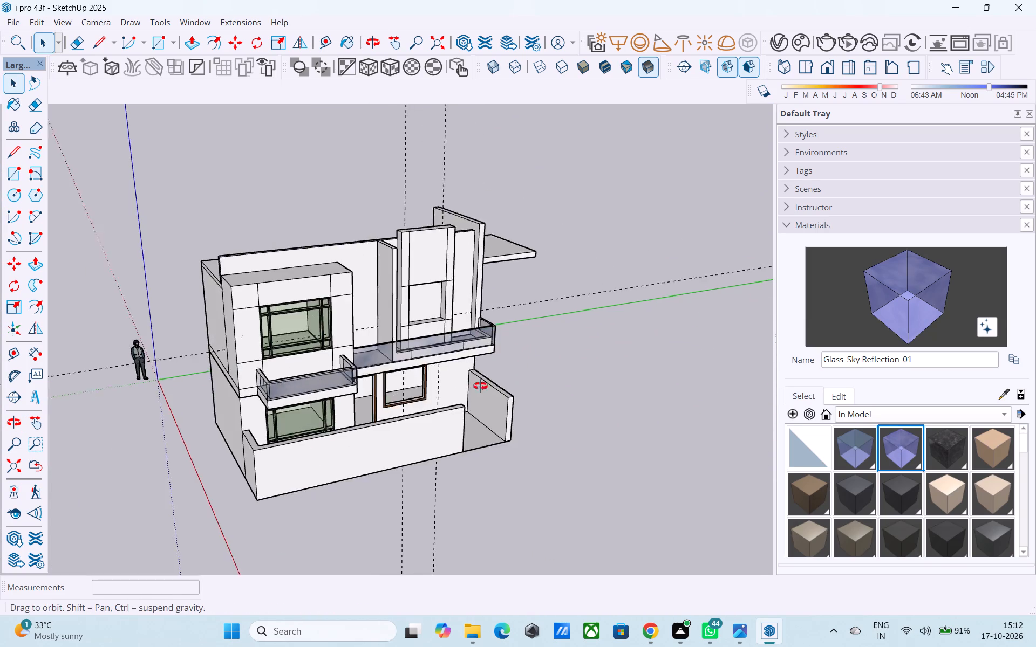
middle_drag(480, 386, 476, 494)
scroll(475, 529, down, 3)
scroll(442, 391, up, 5)
scroll(455, 395, down, 5)
middle_drag(453, 412, 434, 496)
scroll(457, 350, up, 9)
scroll(451, 235, up, 1)
scroll(402, 158, down, 5)
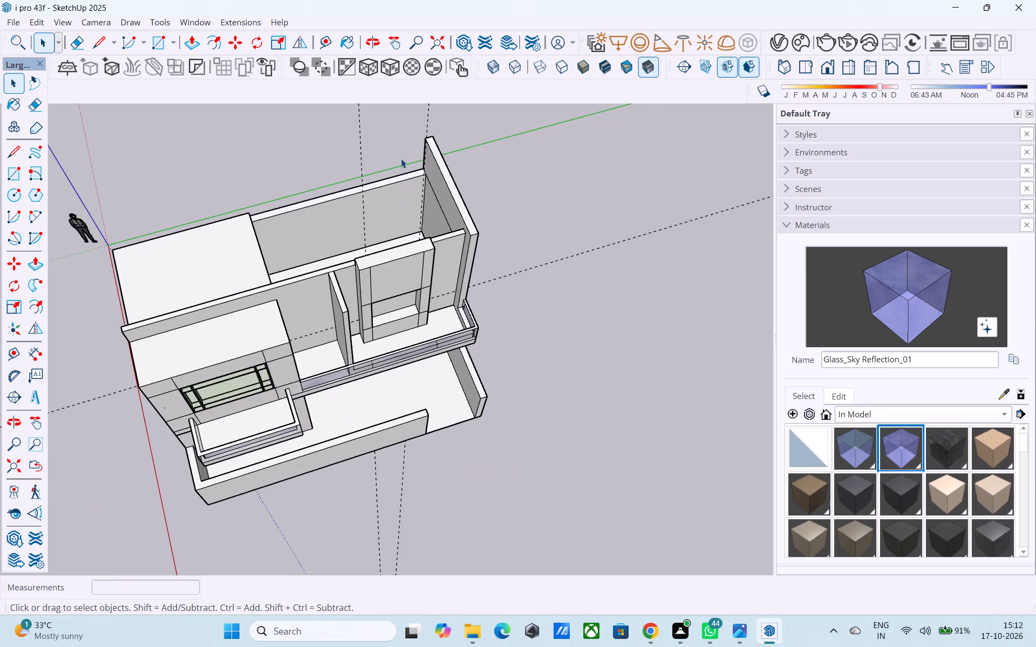
scroll(540, 413, down, 3)
scroll(391, 193, up, 3)
middle_drag(403, 199, 380, 71)
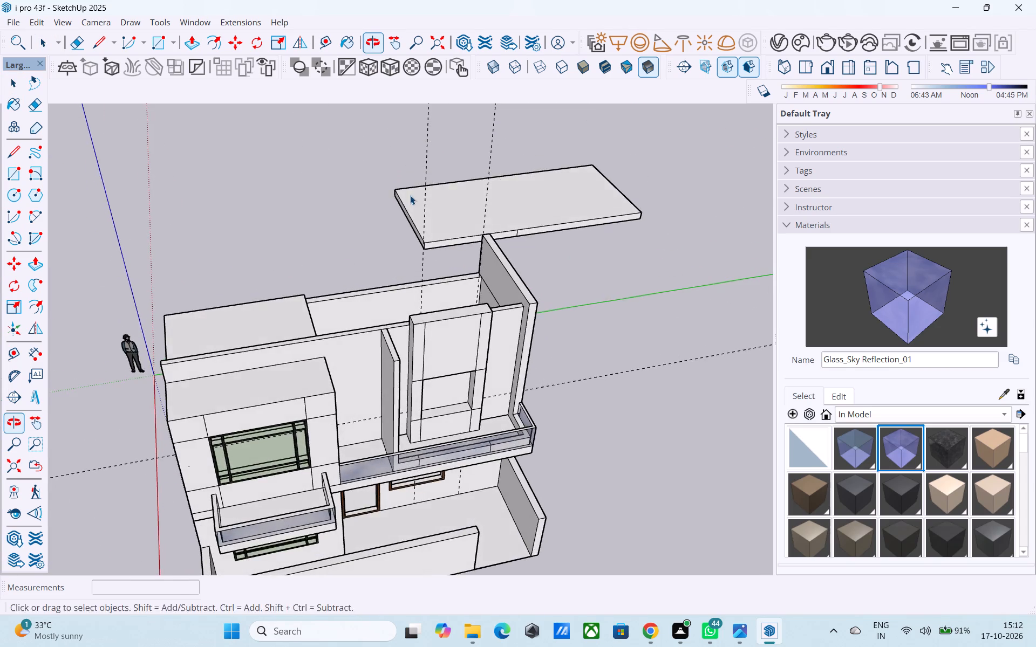
middle_drag(410, 195, 442, 91)
scroll(483, 304, up, 1)
middle_drag(482, 304, 542, 316)
scroll(484, 305, up, 5)
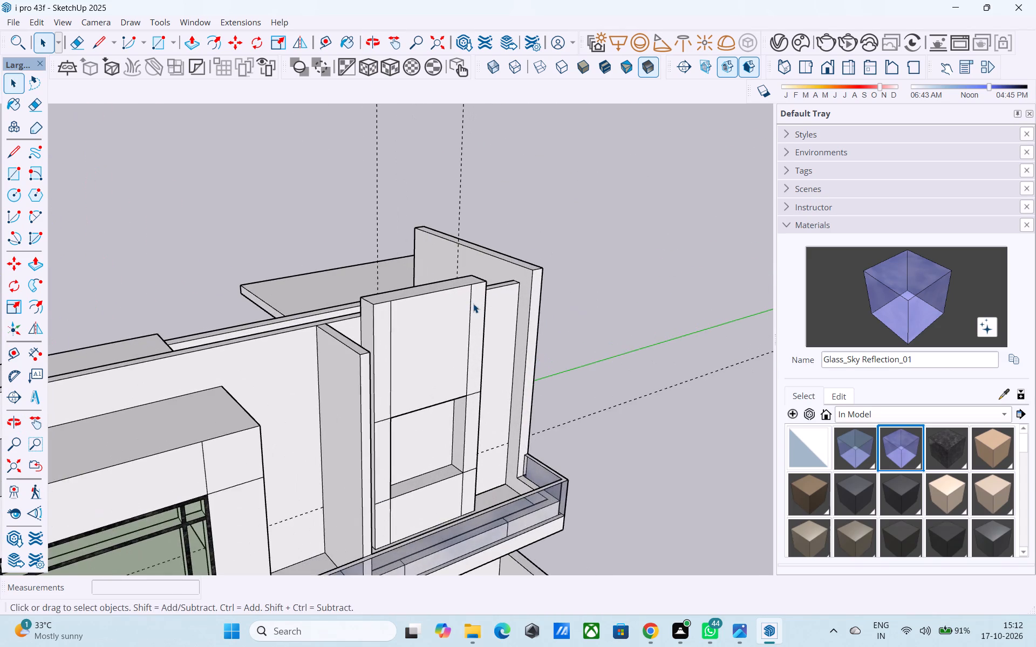
scroll(504, 301, down, 2)
middle_drag(510, 298, 676, 309)
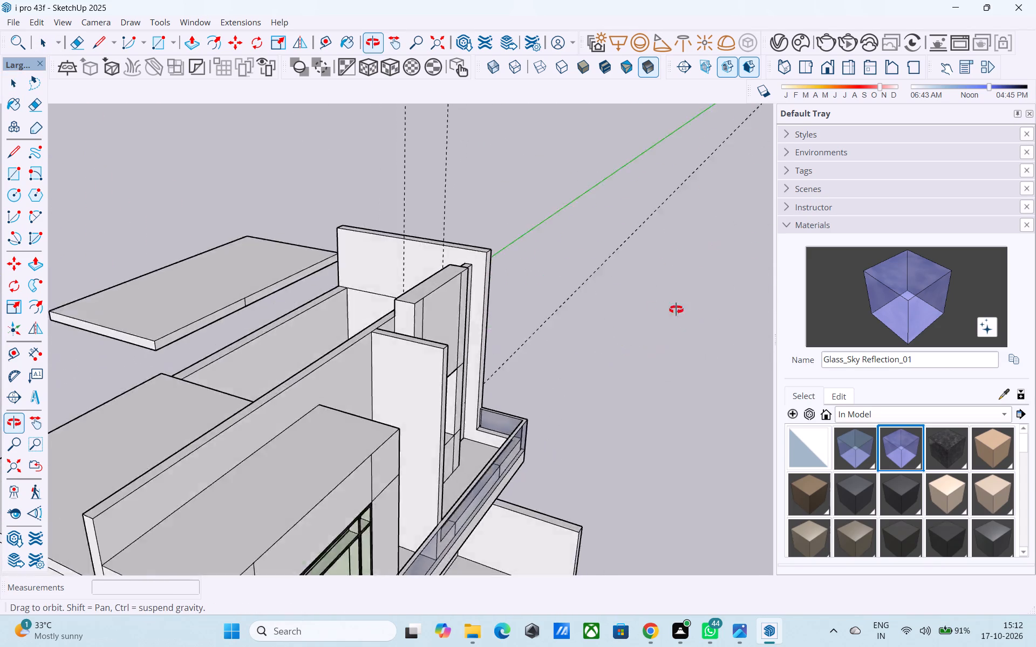
middle_drag(676, 309, 754, 326)
middle_drag(496, 329, 75, 305)
middle_drag(357, 310, 178, 310)
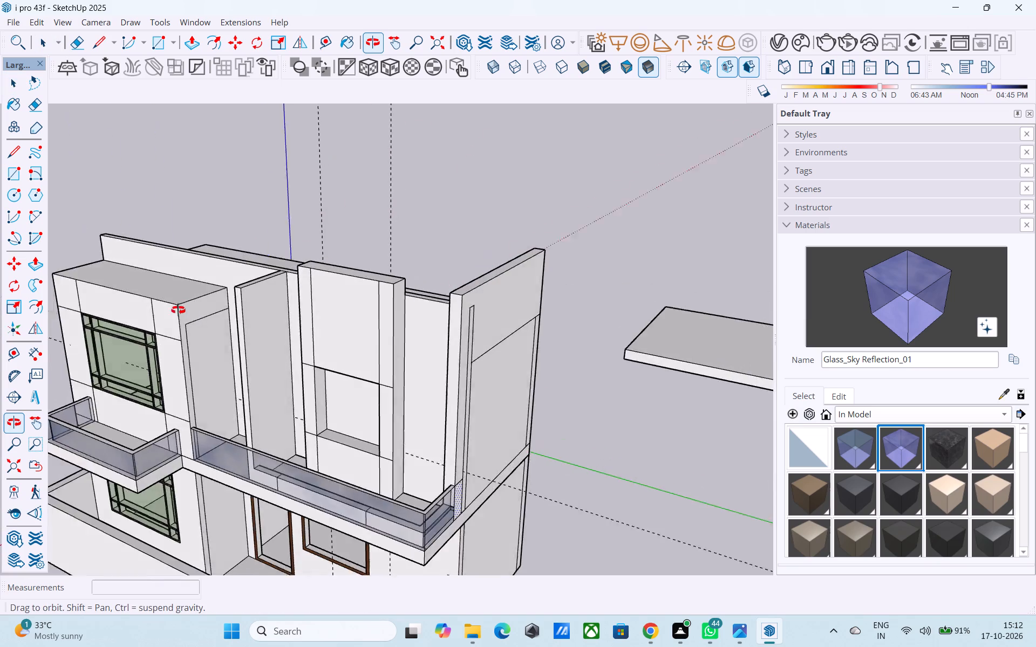
middle_drag(178, 310, 476, 311)
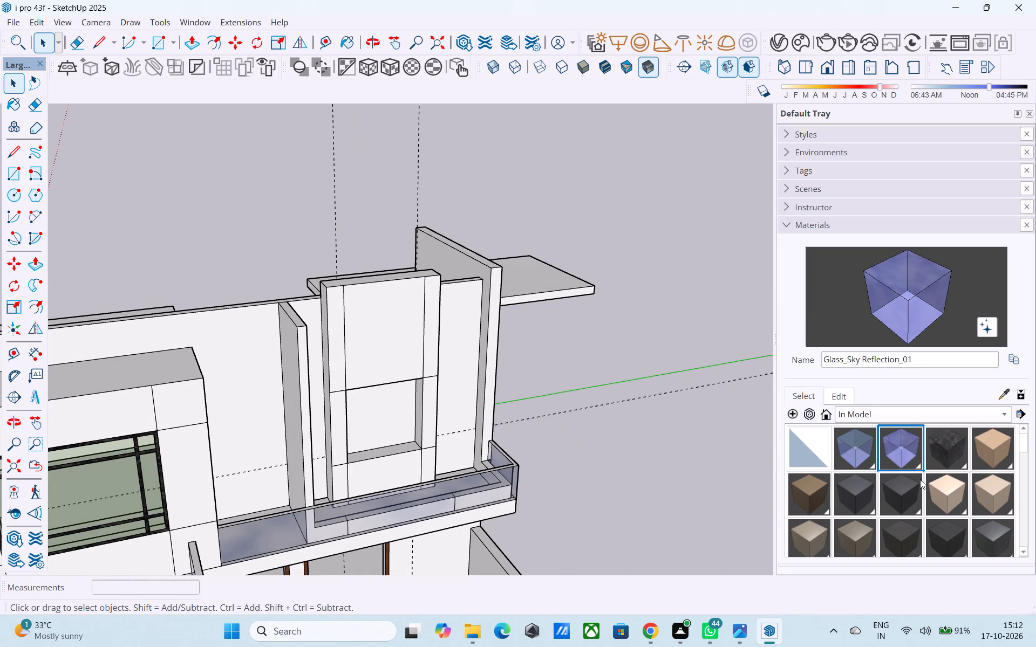
Paint the front, top and near side faces of the tall upper-floor frame with the ThomThom - Waistcoat1 material.
scroll(920, 478, down, 5)
click(953, 462)
click(911, 444)
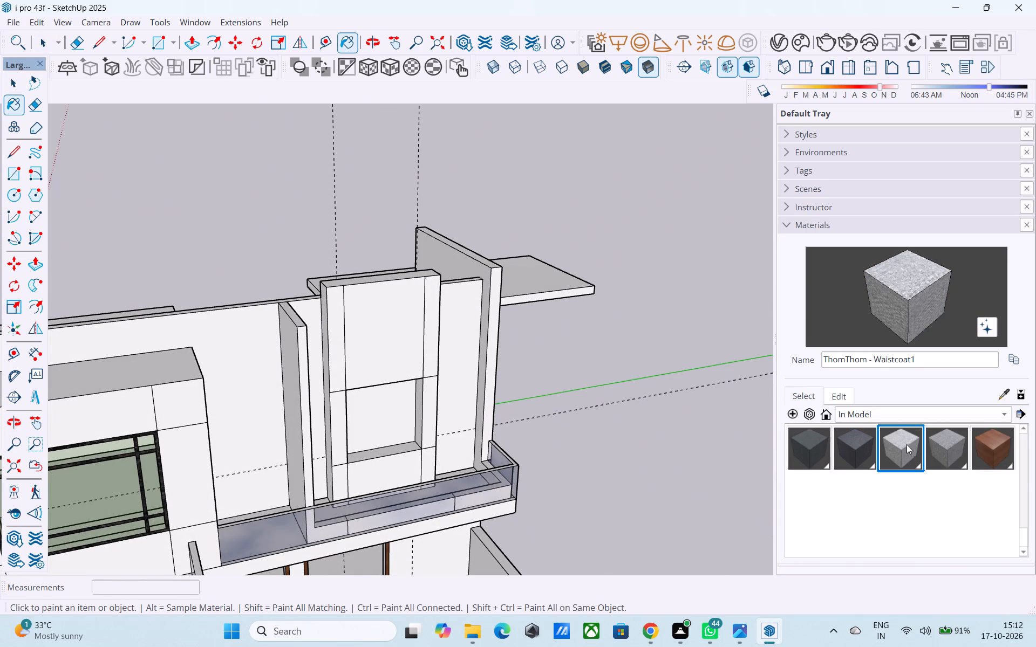
middle_drag(317, 348, 343, 493)
scroll(347, 478, up, 4)
click(332, 329)
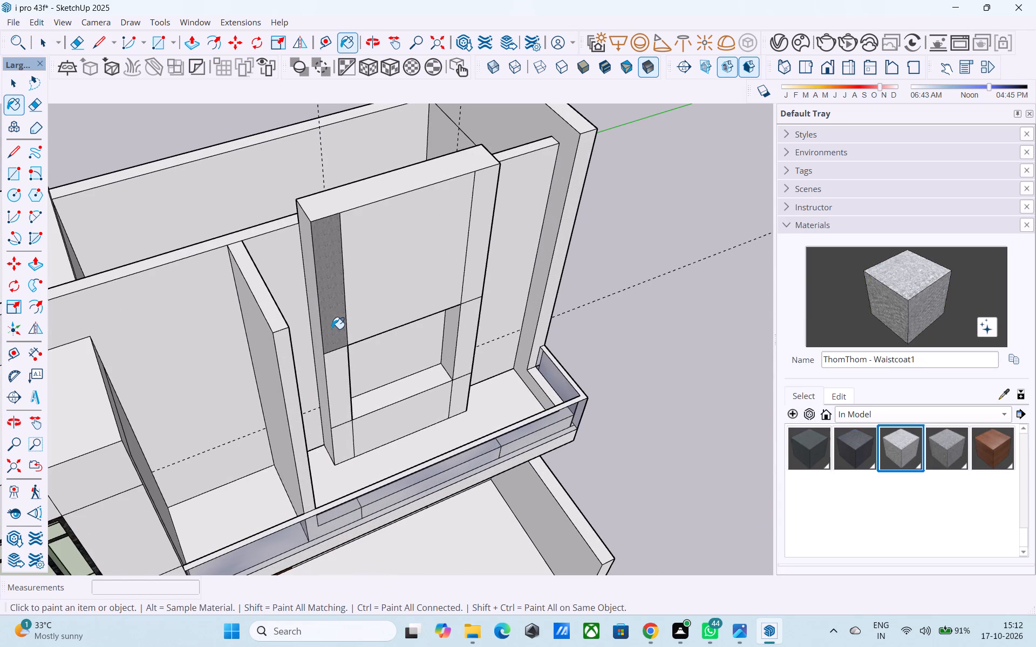
click(359, 294)
click(331, 199)
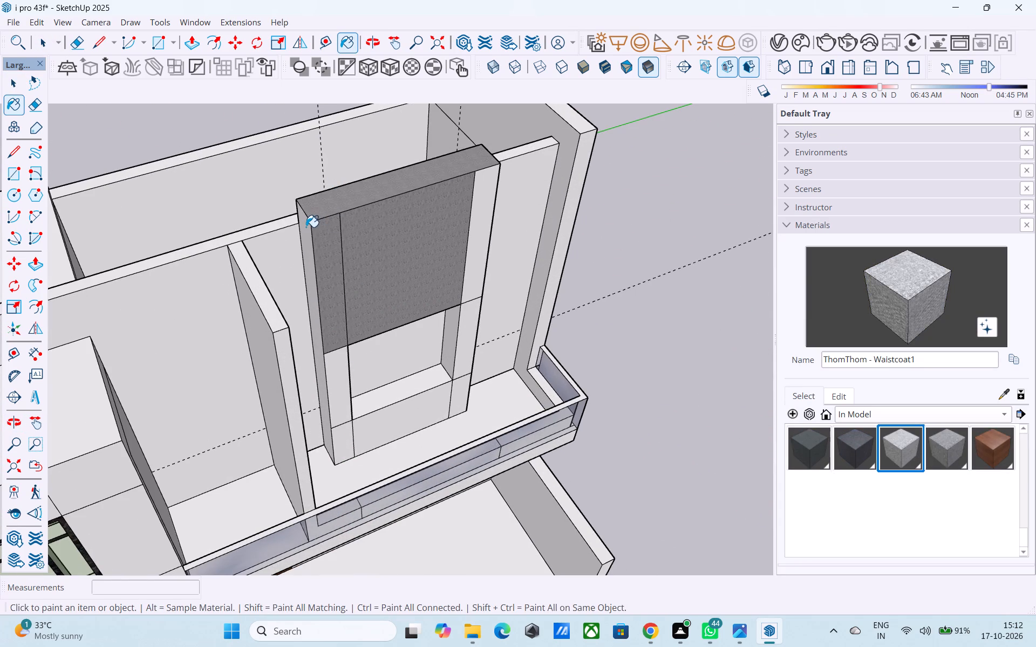
click(306, 227)
click(479, 251)
click(461, 337)
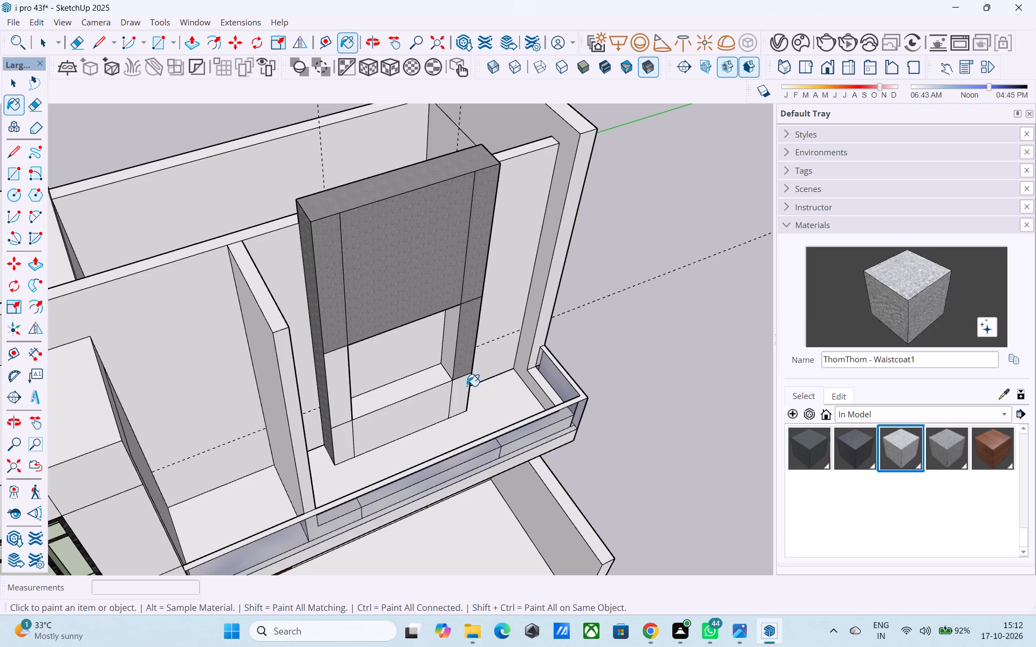
click(461, 394)
click(440, 402)
click(345, 436)
click(331, 401)
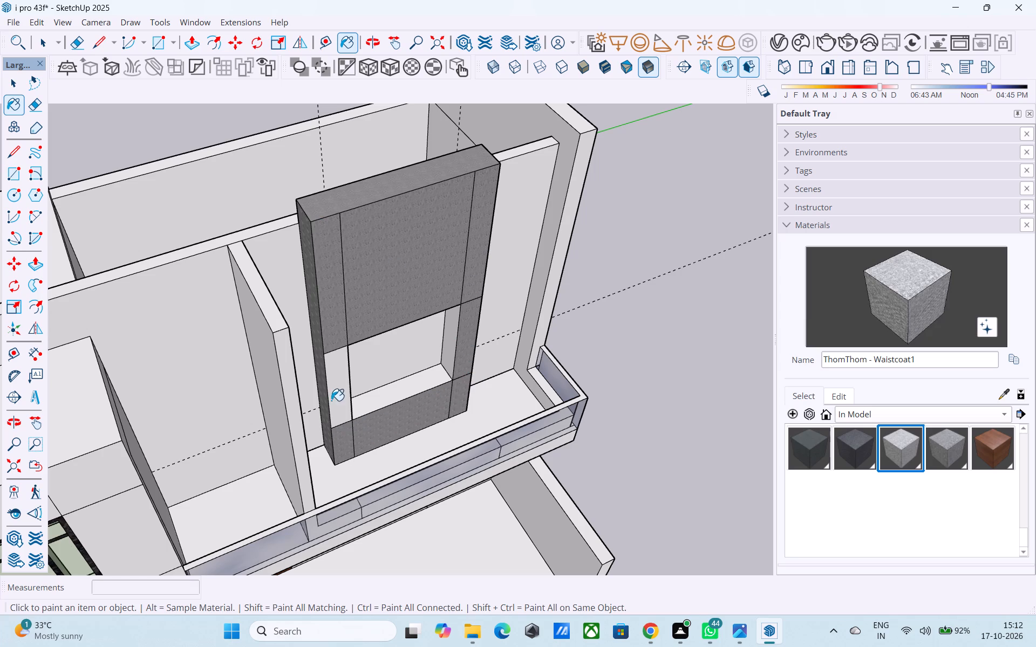
Paint the tall frame's other side face and its exposed back face with the same ThomThom - Waistcoat1 material.
scroll(407, 386, down, 5)
middle_drag(418, 387, 106, 279)
middle_drag(484, 326, 430, 300)
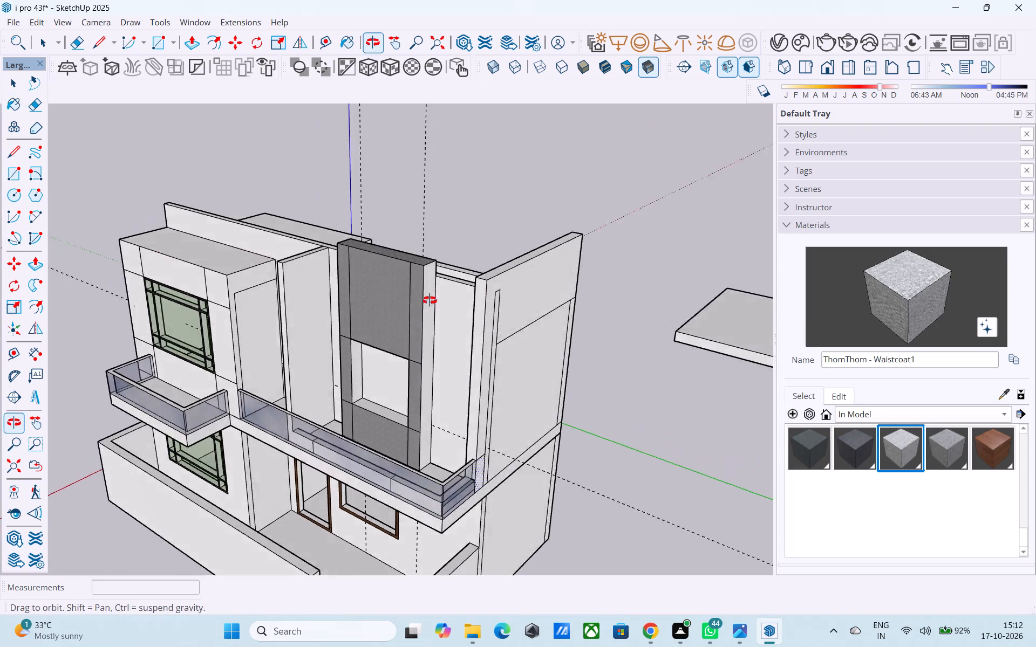
middle_drag(430, 300, 425, 299)
scroll(421, 299, up, 8)
click(417, 298)
scroll(418, 297, down, 6)
scroll(432, 480, up, 4)
middle_drag(446, 480, 683, 586)
scroll(674, 576, down, 1)
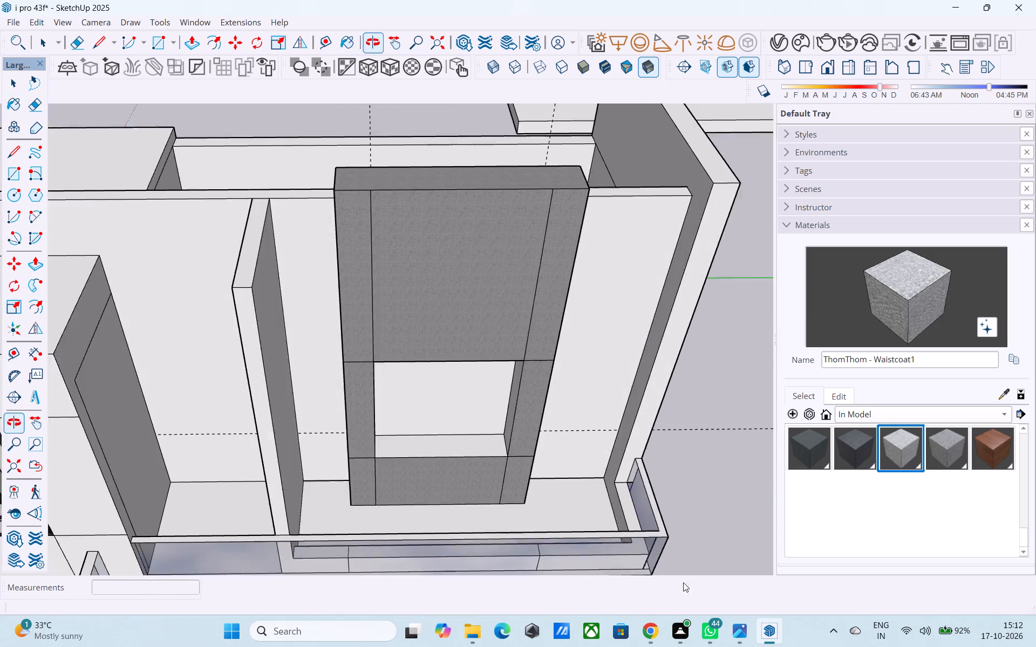
scroll(683, 582, down, 3)
middle_drag(382, 356, 1016, 462)
middle_drag(435, 343, 564, 302)
scroll(458, 216, up, 4)
click(393, 195)
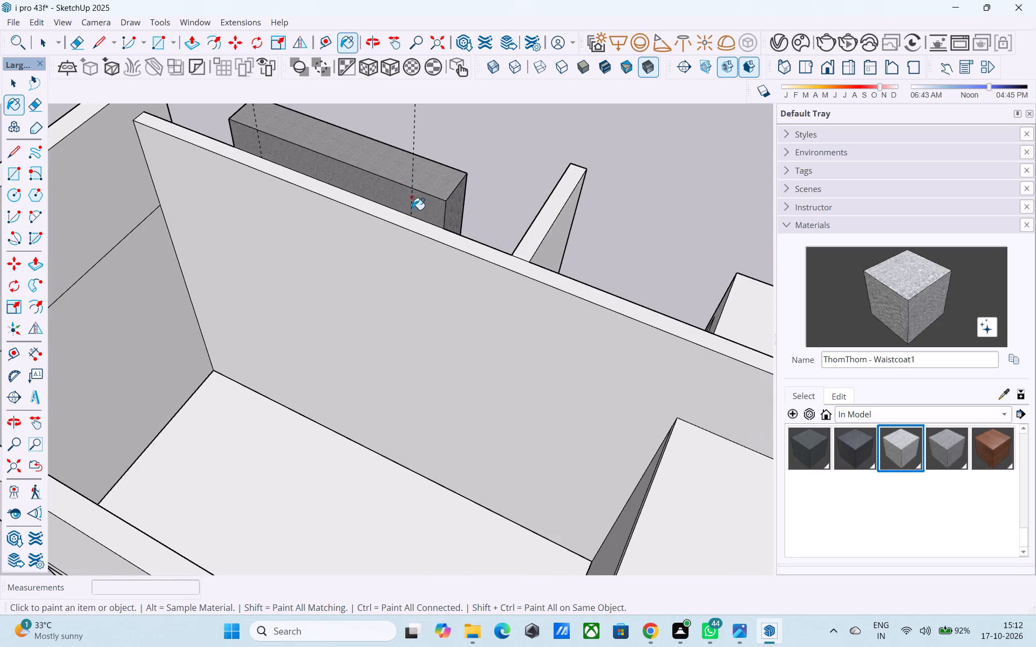
Examine the painted frame and the whole house from the side, front and above.
scroll(424, 232, down, 5)
middle_drag(497, 315, 322, 262)
scroll(329, 265, down, 4)
middle_drag(479, 329, 180, 225)
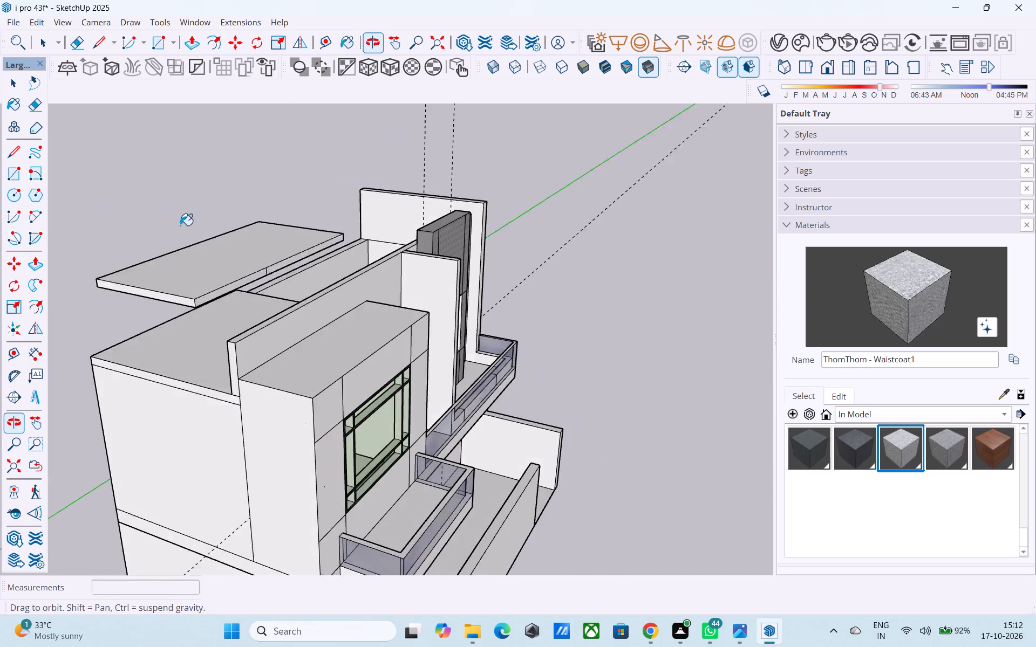
scroll(341, 307, down, 2)
middle_drag(428, 348, 335, 298)
middle_drag(254, 353, 304, 314)
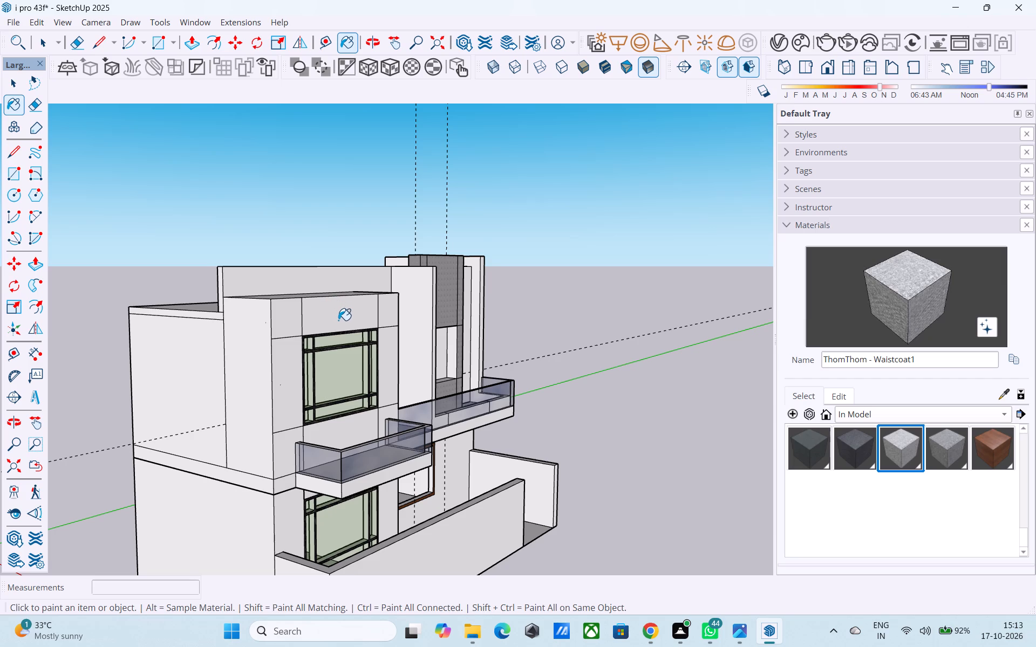
scroll(339, 323, down, 4)
middle_drag(292, 278, 396, 351)
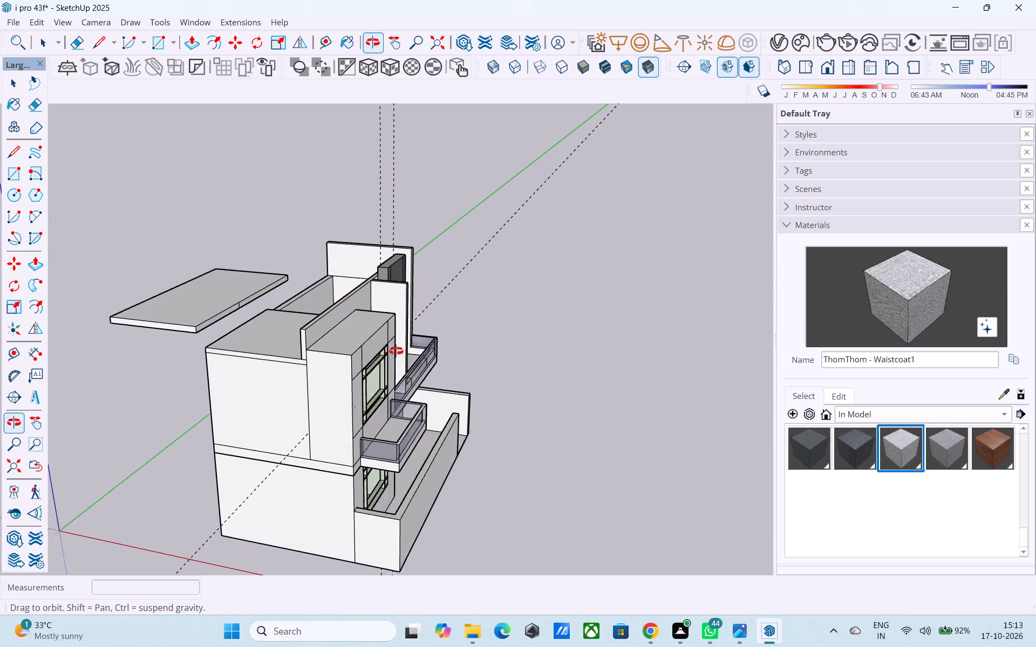
middle_drag(396, 351, 206, 281)
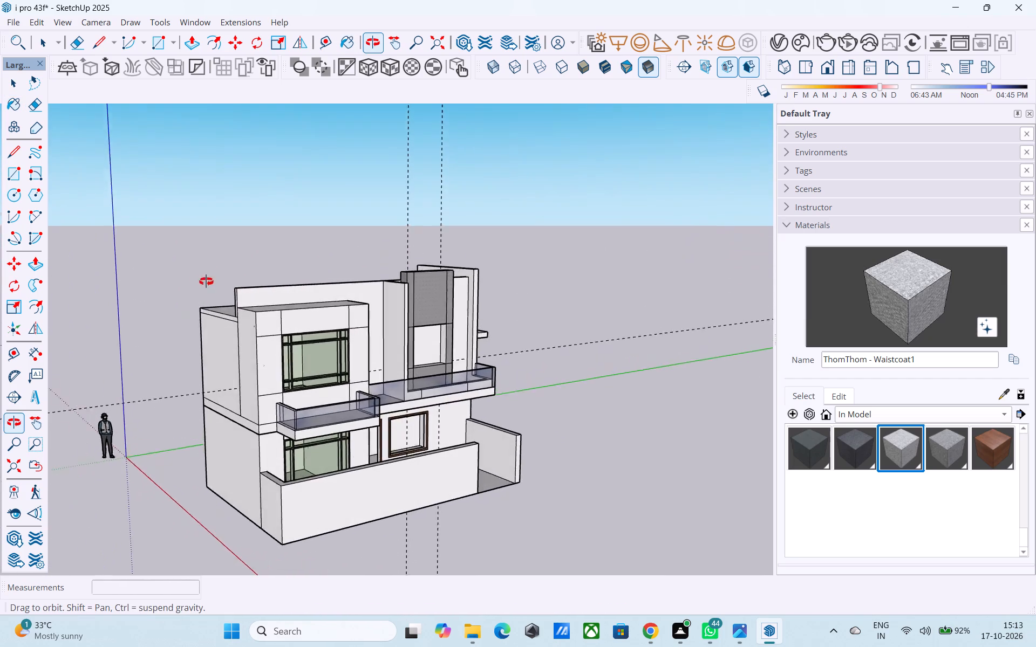
middle_drag(206, 281, 168, 222)
middle_drag(297, 269, 317, 441)
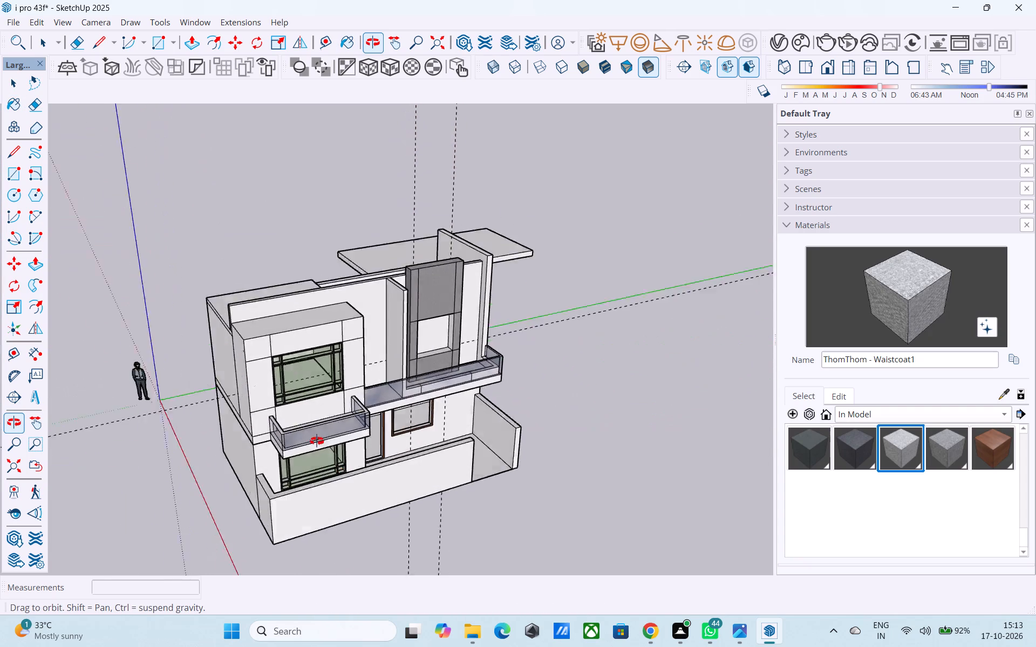
middle_drag(317, 441, 462, 513)
Draw a 6" line across the top of the upper-floor front wall where the projecting fin wall meets it.
scroll(326, 338, up, 4)
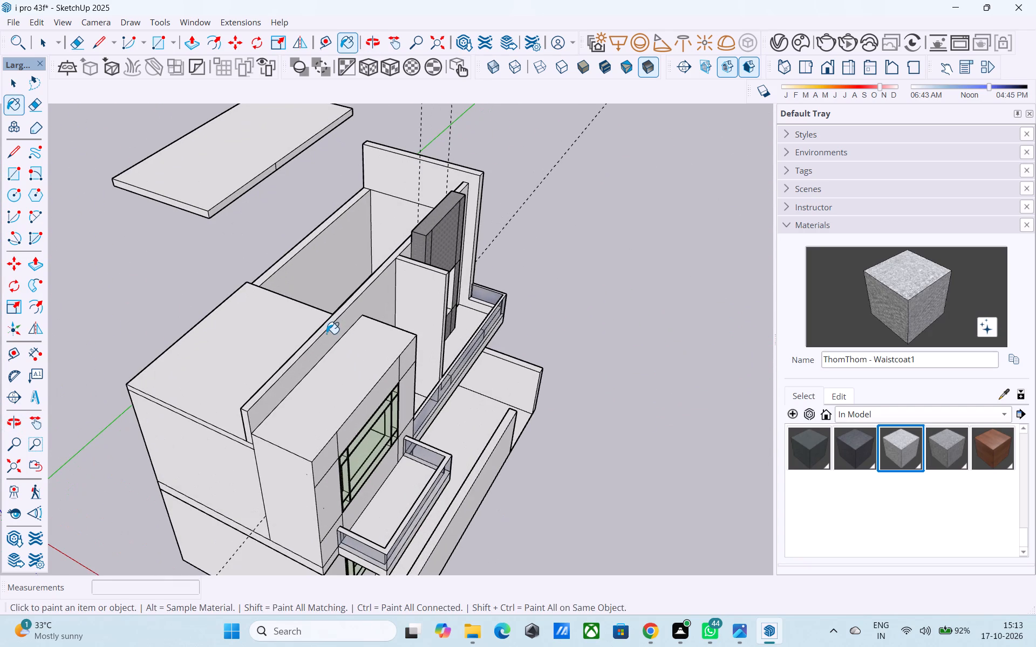
middle_drag(326, 334, 220, 338)
scroll(235, 341, up, 3)
middle_drag(394, 320, 378, 467)
scroll(378, 419, up, 1)
scroll(428, 356, up, 4)
key(l)
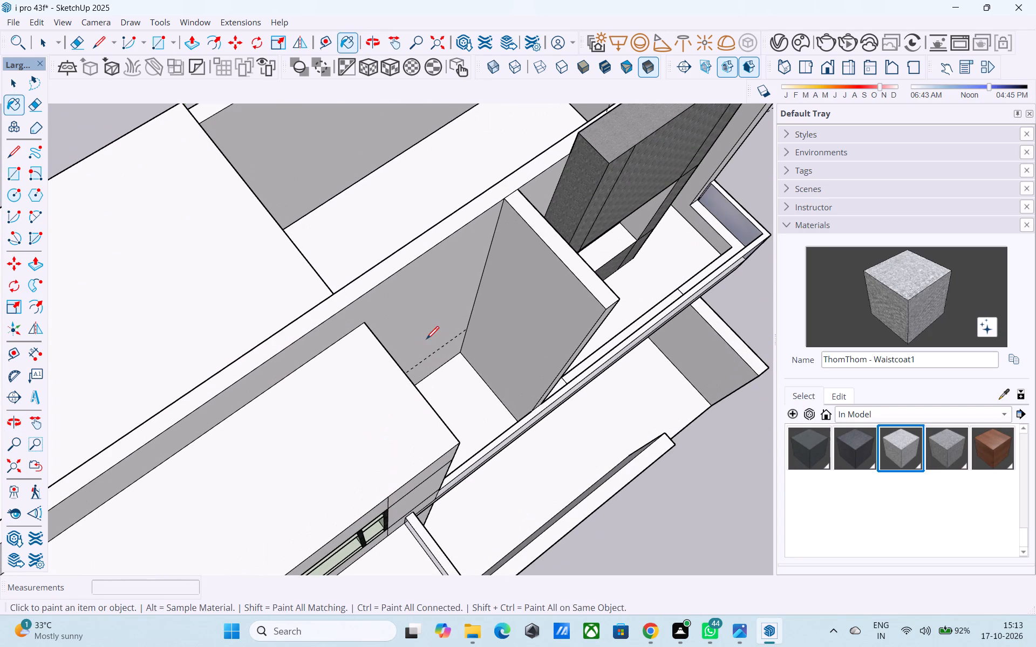
click(516, 188)
click(506, 179)
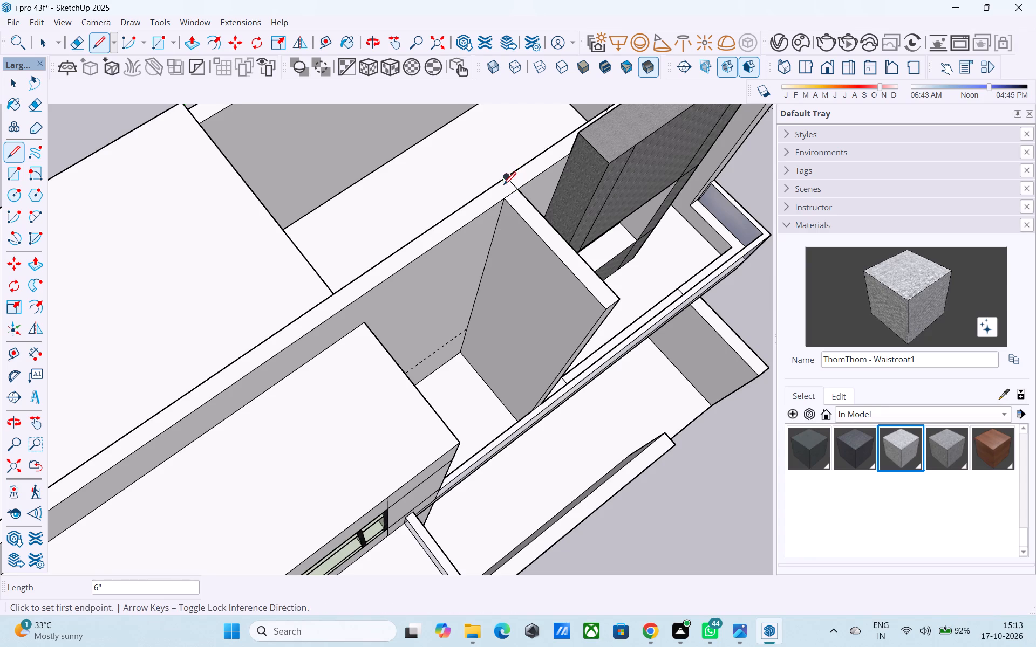
Raise the divided wall-top strip above the window box by 6" with Push/Pull.
key(space)
click(489, 199)
key(p)
click(485, 202)
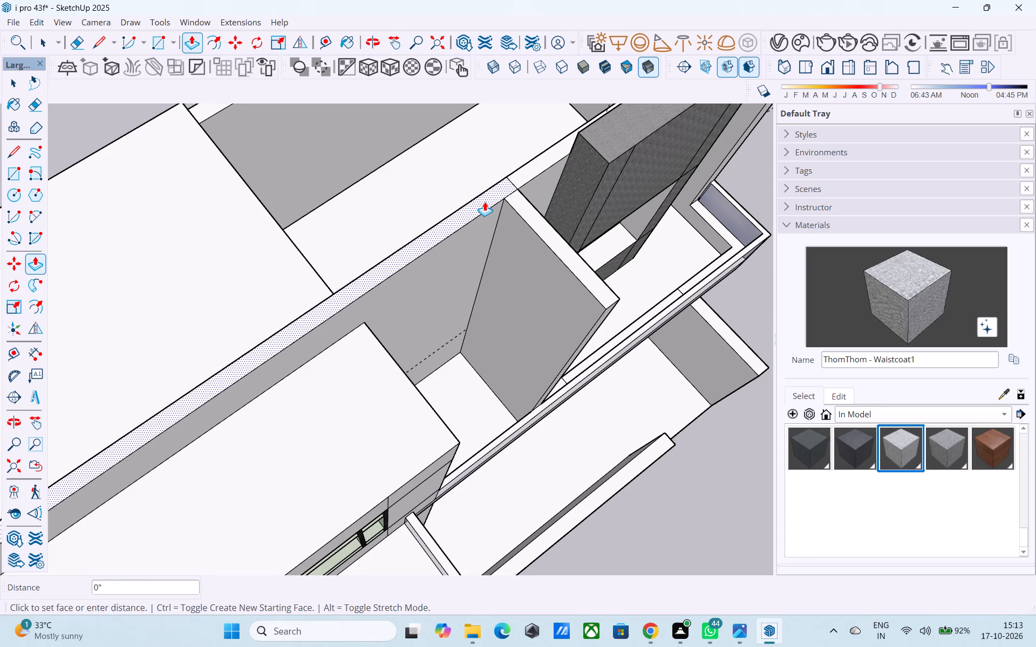
key(6)
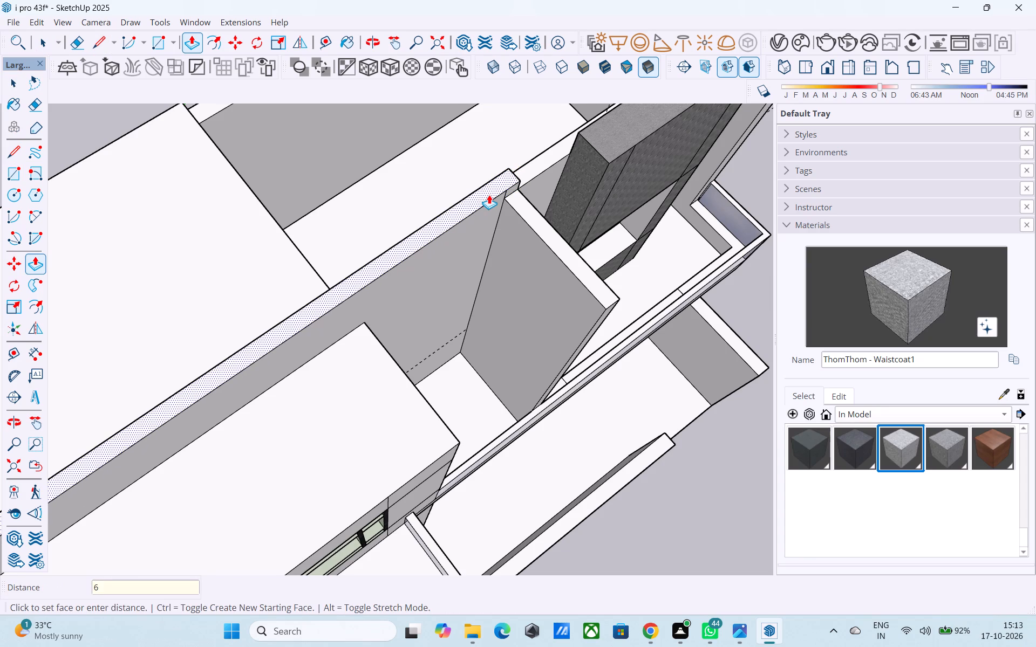
key(shift+quotedbl)
key(Return)
key(space)
Draw an 18' 9" line along the front face of the raised wall, from the fin wall junction to its far end.
key(l)
middle_drag(471, 238, 469, 169)
shift+middle_drag(471, 175, 513, 227)
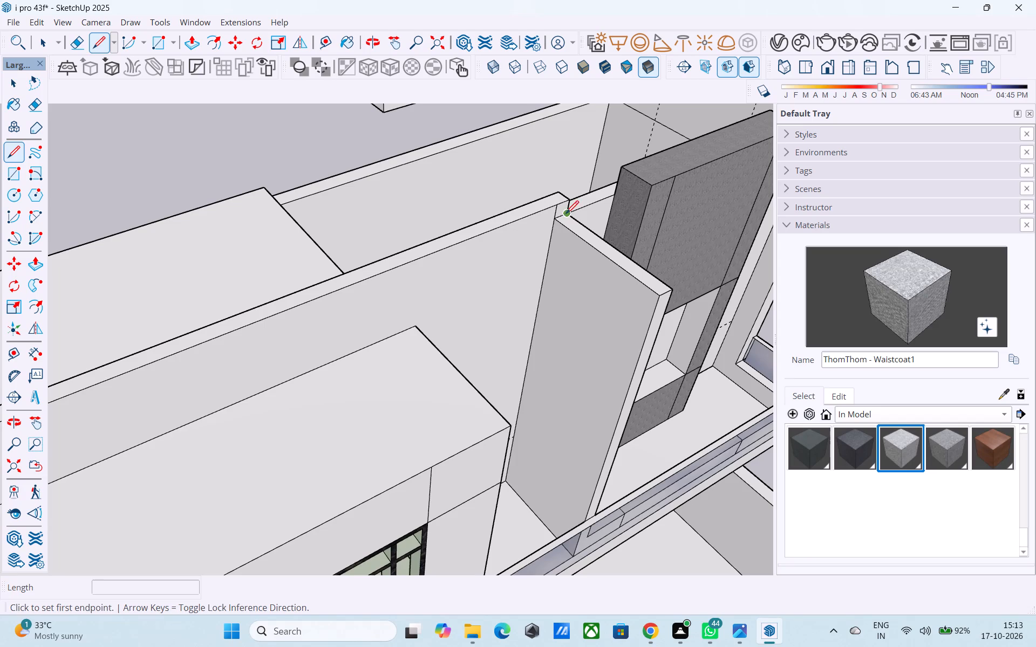
click(565, 214)
scroll(553, 223, down, 7)
shift+middle_drag(527, 256, 636, 198)
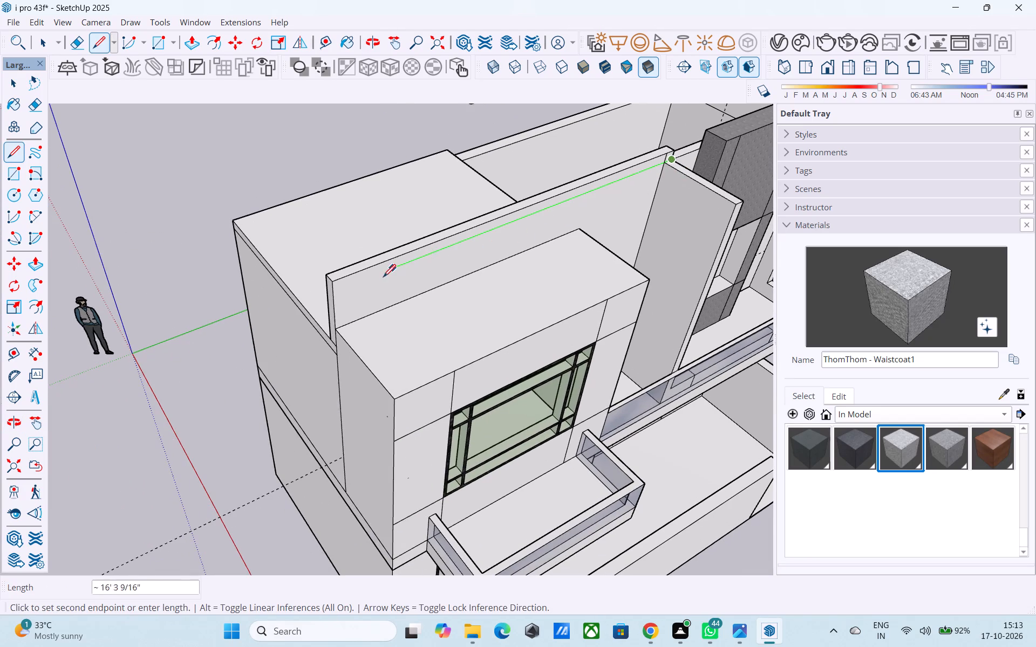
click(334, 294)
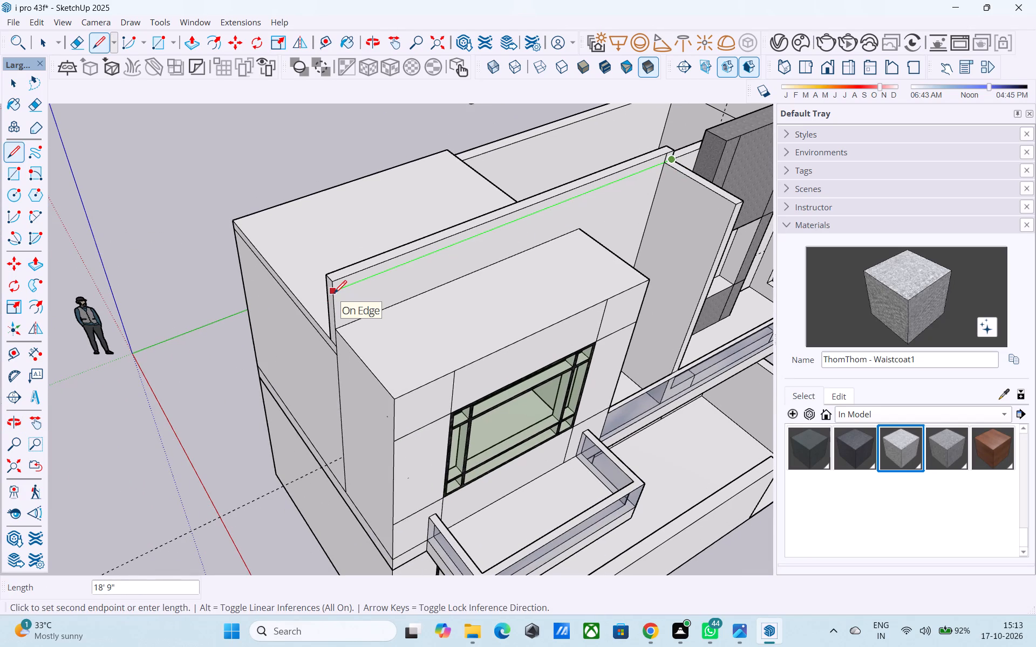
Erase the short leftover edge on the raised strip at the fin wall's inner corner.
middle_drag(363, 280, 328, 257)
scroll(713, 176, up, 6)
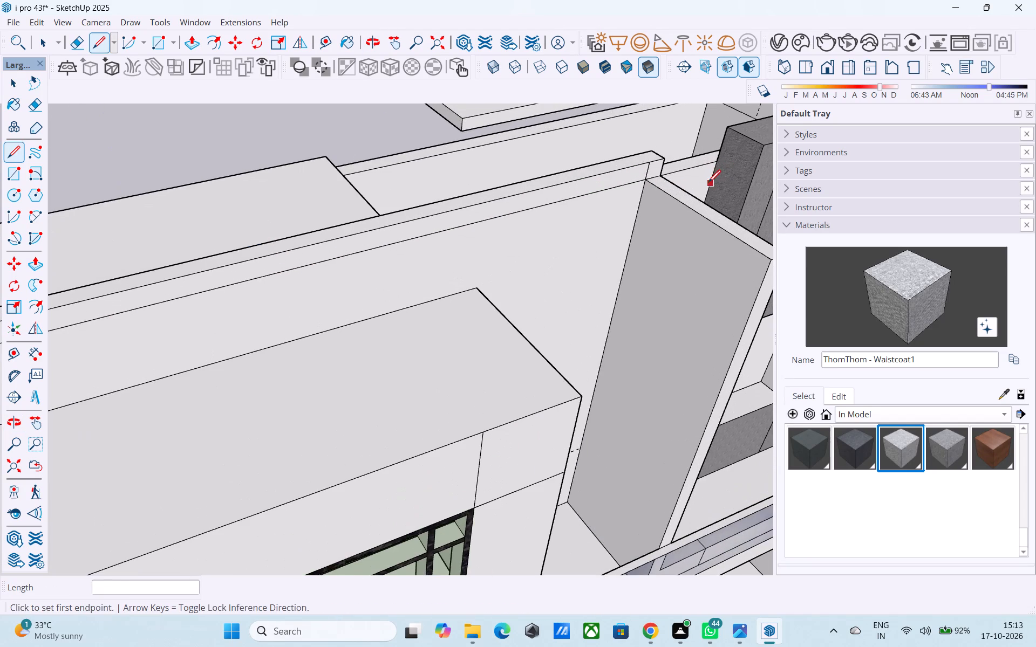
key(e)
click(647, 174)
key(space)
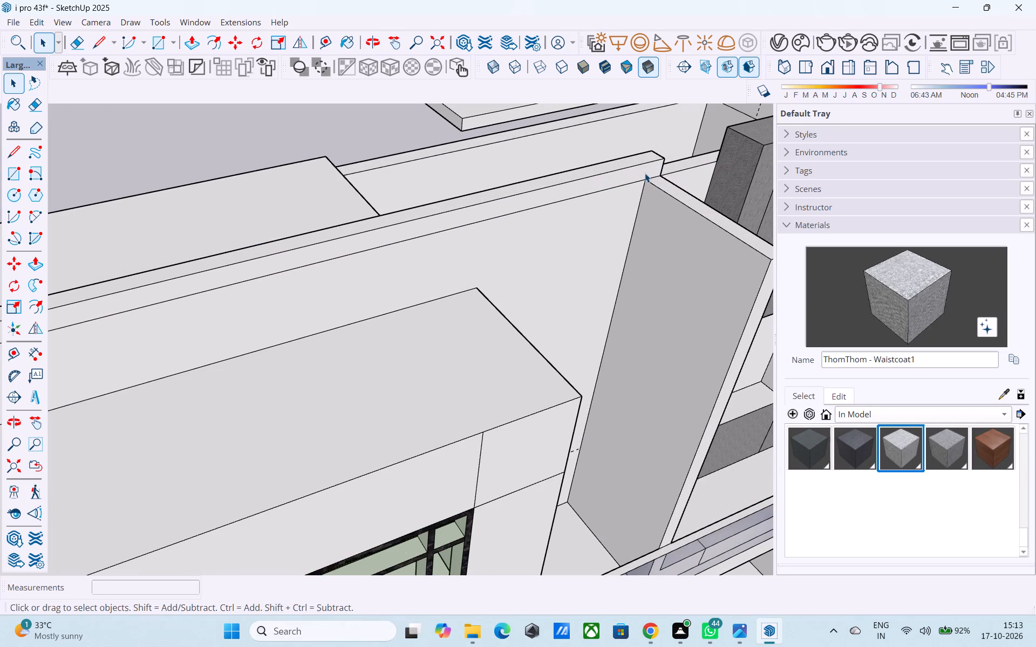
Pull the raised strip's front face out 4' 3 3/8" to form a canopy slab over the window box and fin wall.
click(641, 171)
key(p)
click(641, 171)
scroll(647, 170, down, 5)
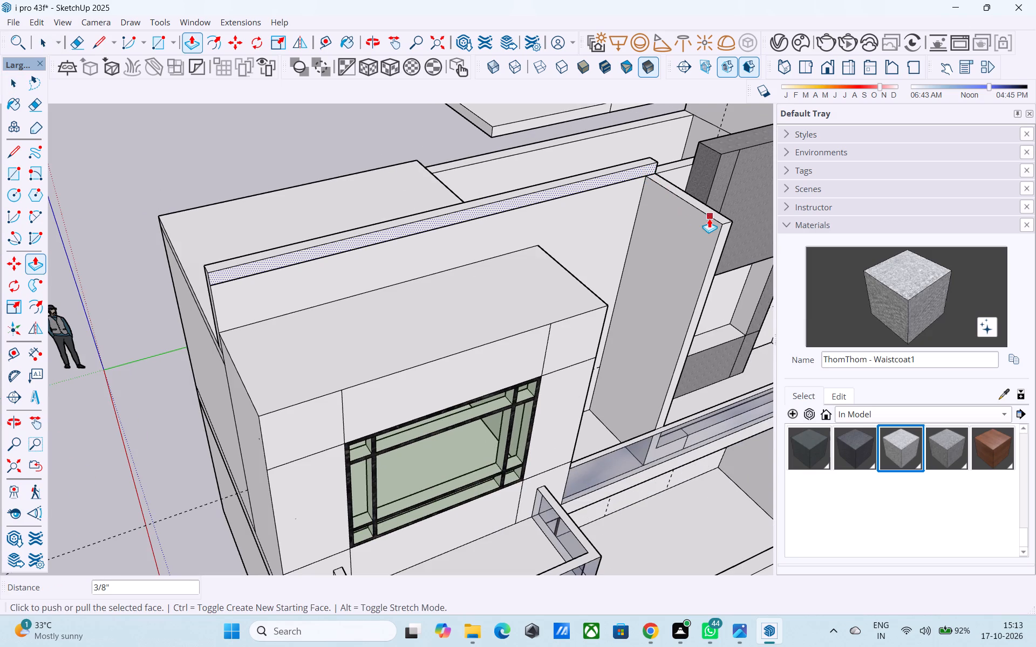
click(603, 173)
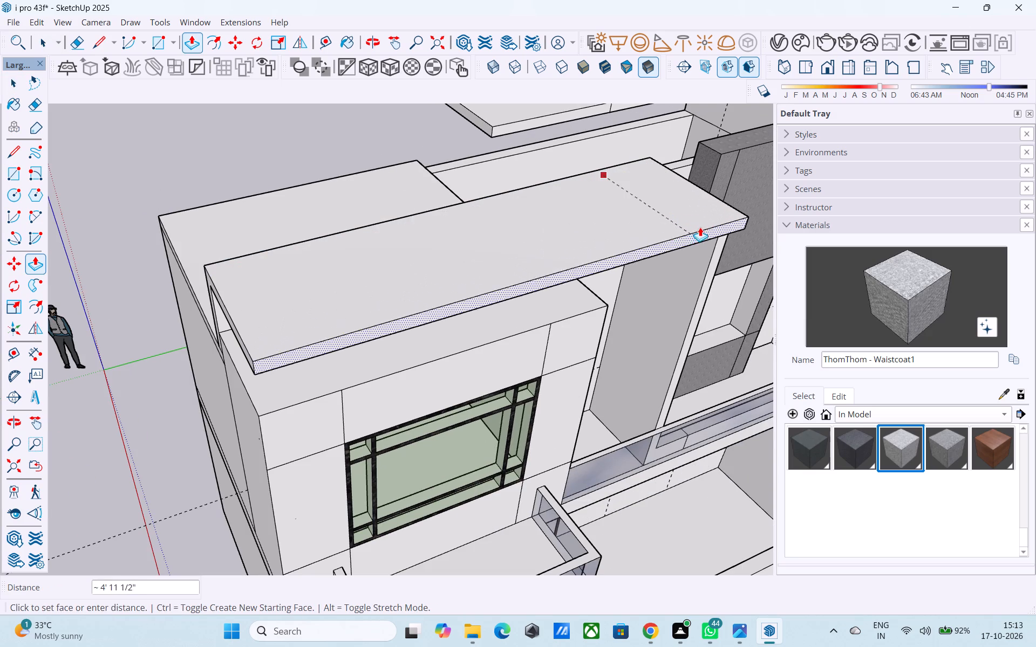
middle_drag(648, 166, 642, 165)
scroll(648, 166, down, 5)
middle_drag(689, 242, 581, 187)
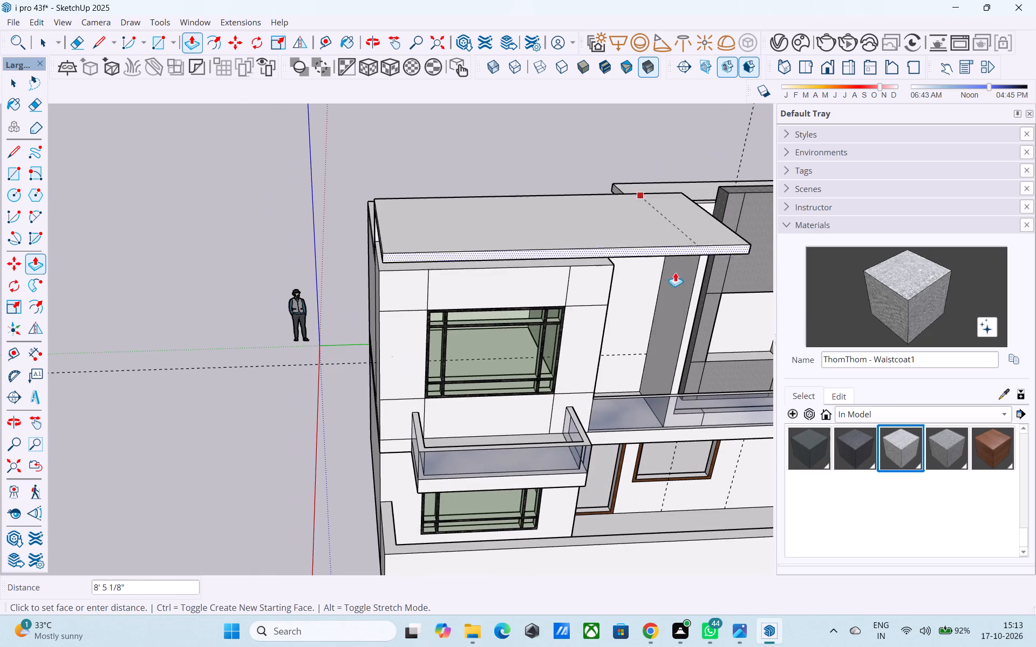
click(706, 263)
Erase the dividing edge where the fin wall's front face meets the canopy slab.
middle_drag(701, 257, 677, 73)
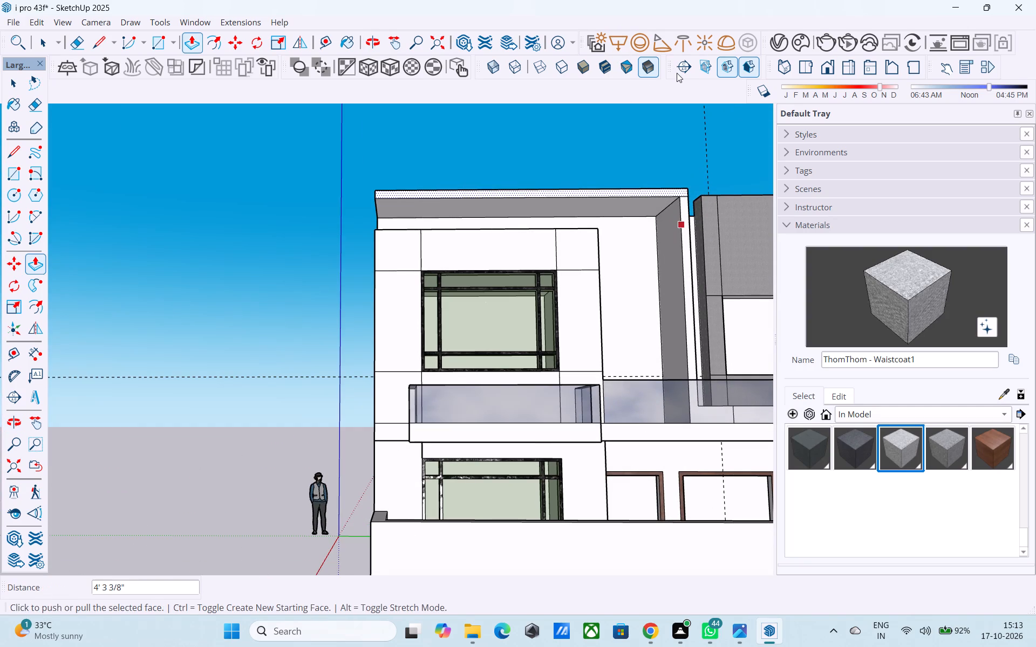
middle_drag(626, 195, 645, 185)
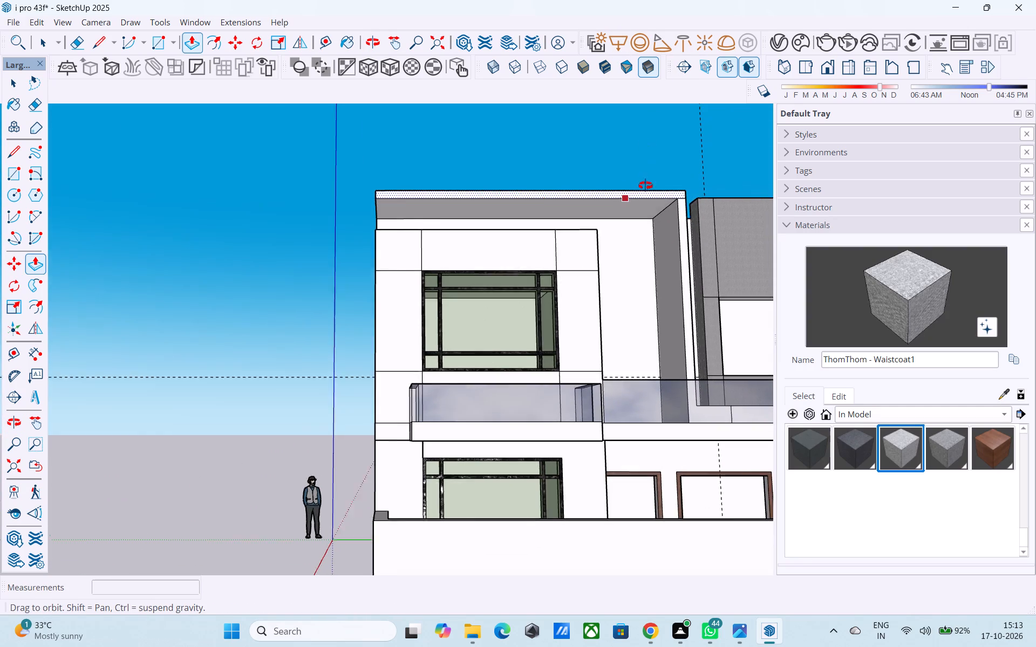
middle_drag(645, 185, 775, 217)
scroll(642, 214, down, 2)
middle_drag(639, 215, 891, 303)
middle_drag(667, 290, 515, 271)
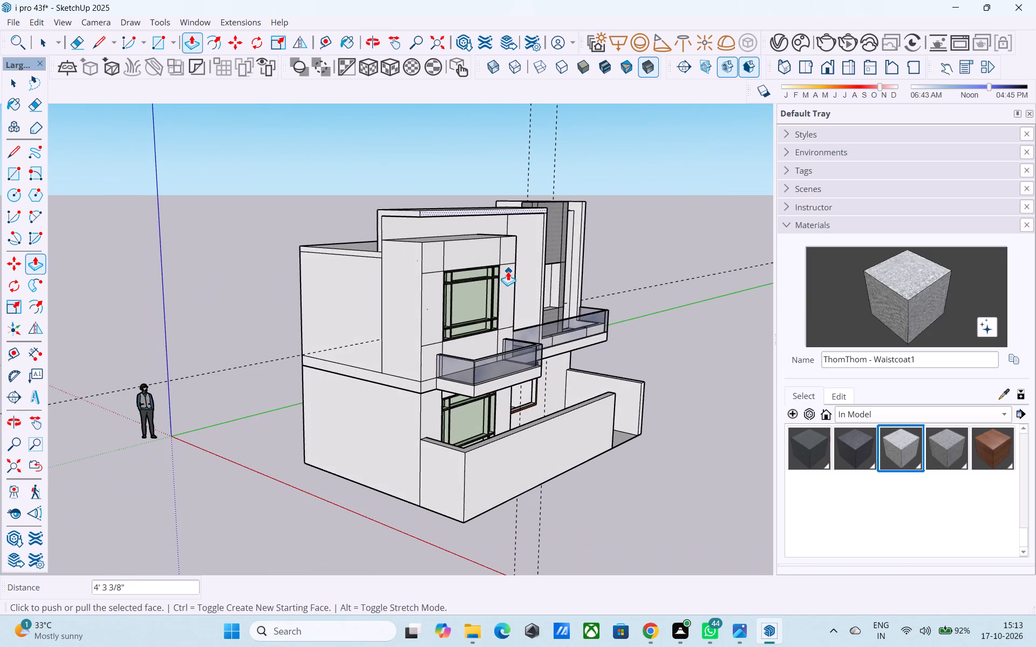
middle_drag(506, 272, 215, 272)
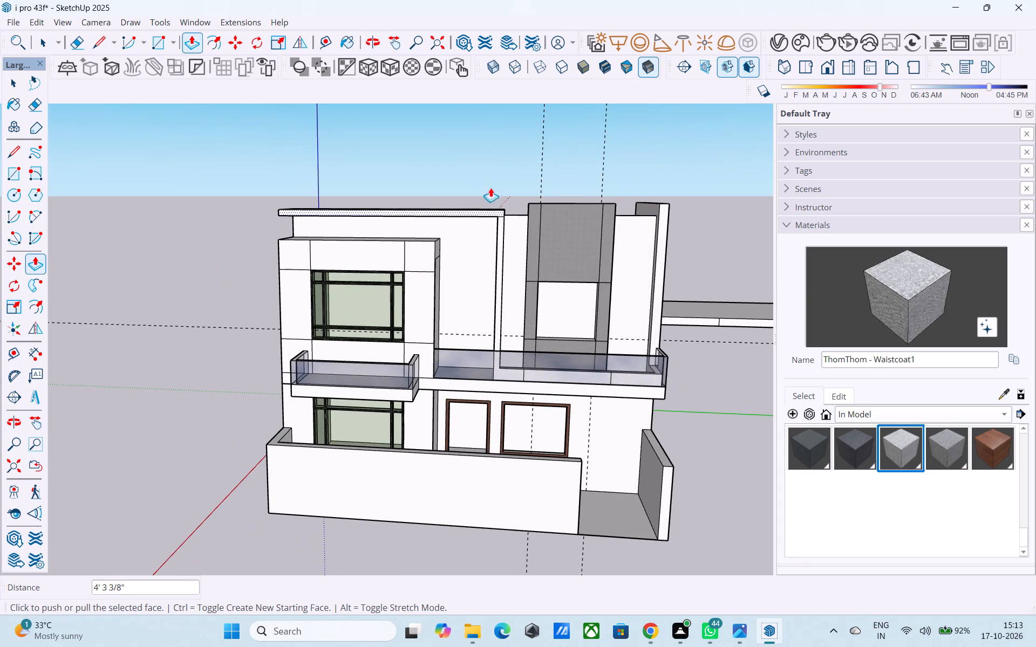
scroll(496, 194, up, 8)
key(e)
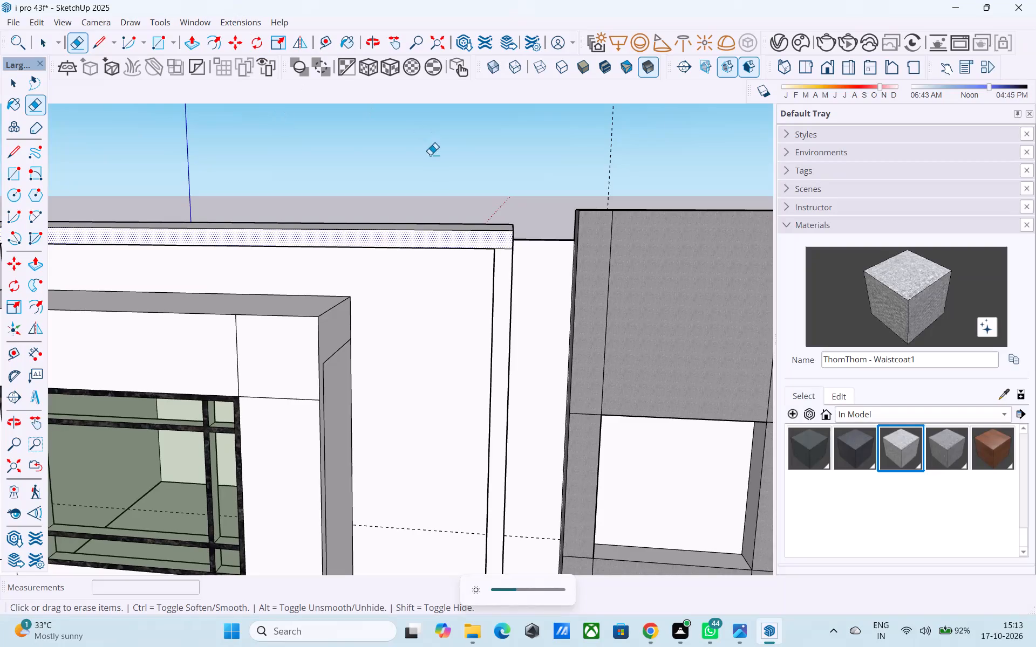
click(502, 251)
Examine the new canopy slab over the window box and fin wall from below, the side and the front.
scroll(506, 254, down, 6)
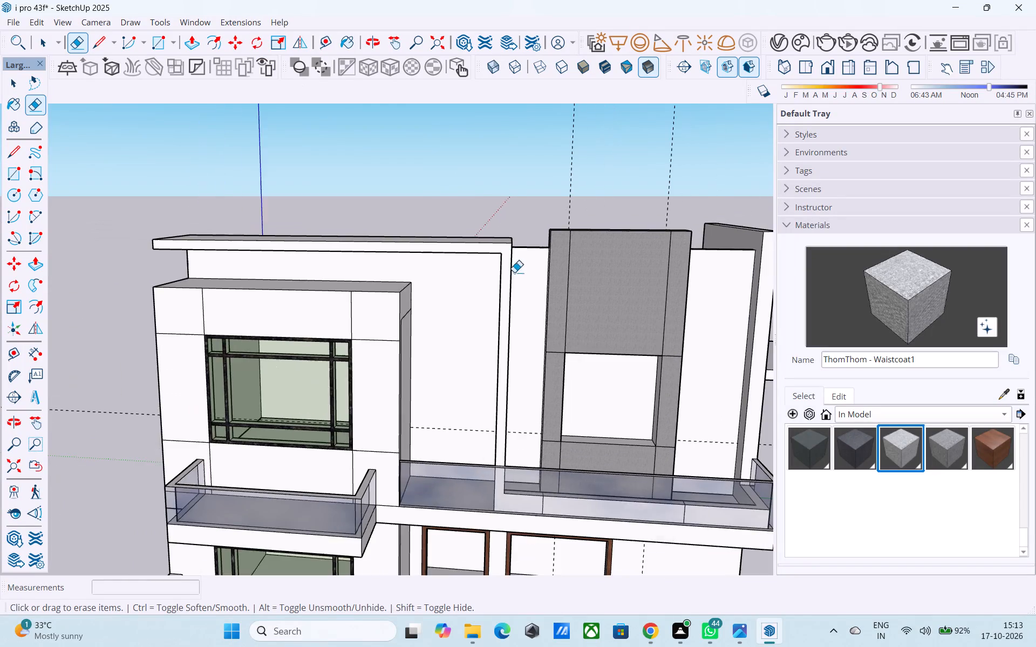
middle_drag(505, 286, 758, 202)
middle_drag(384, 342, 378, 328)
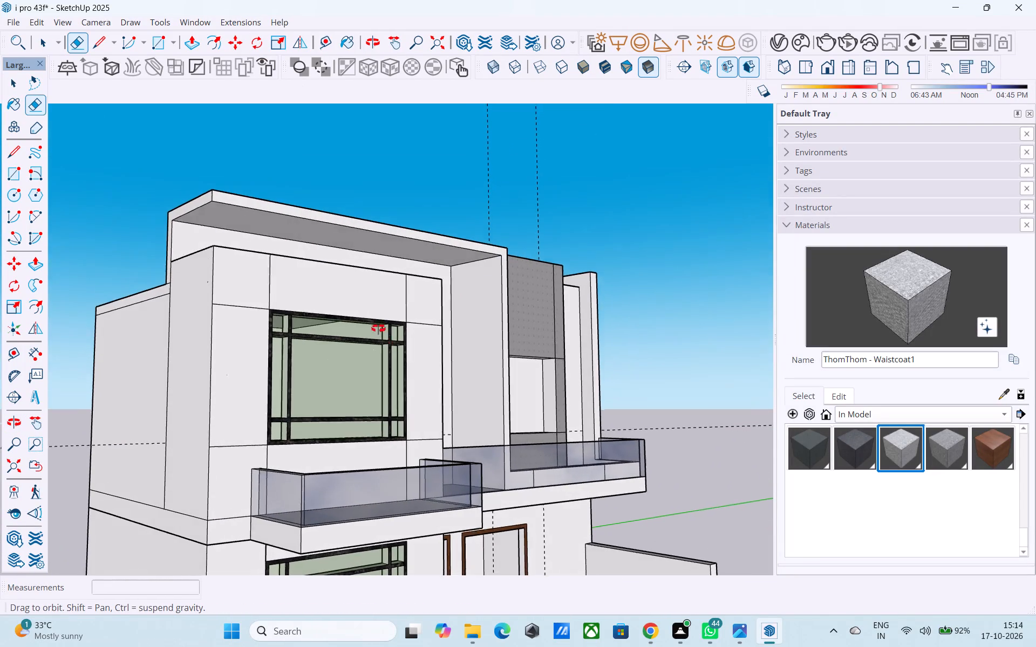
middle_drag(378, 328, 380, 252)
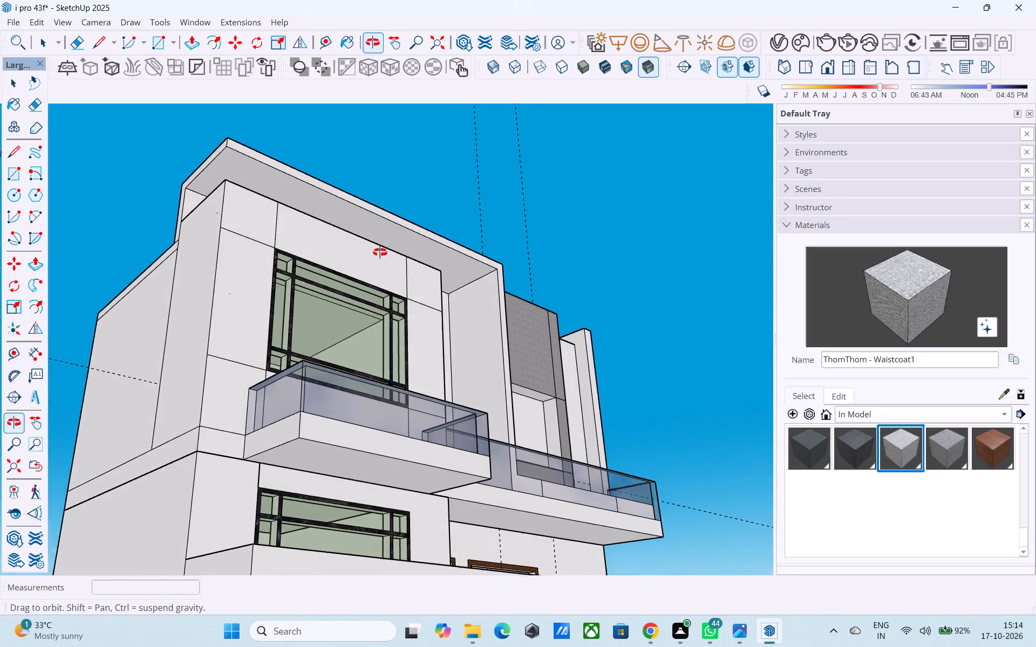
middle_drag(380, 252, 223, 430)
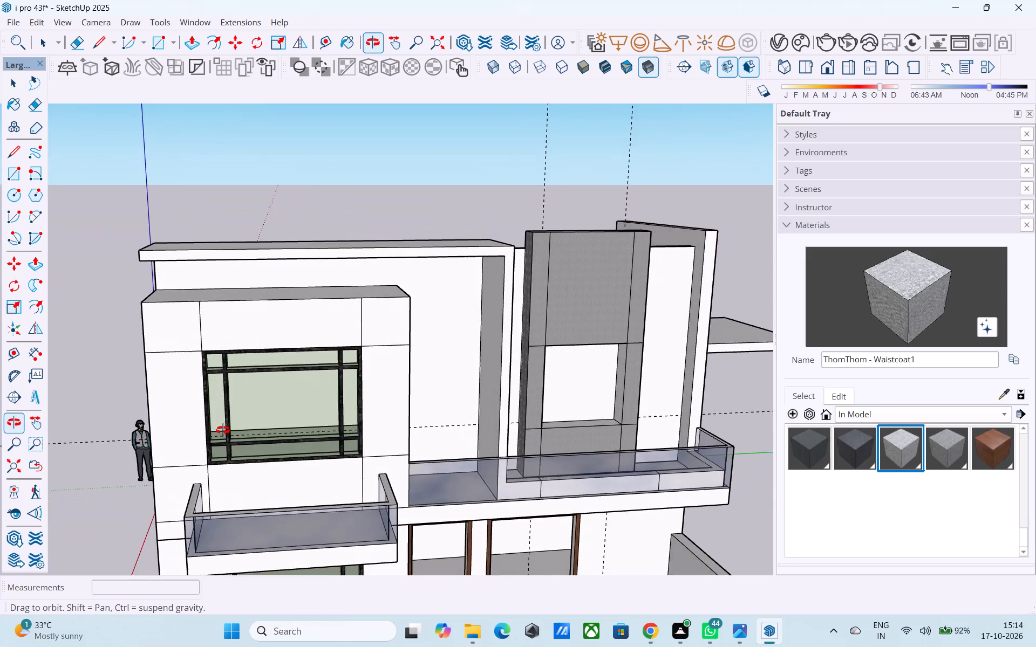
middle_drag(223, 430, 374, 409)
scroll(272, 293, up, 5)
middle_drag(271, 279, 247, 264)
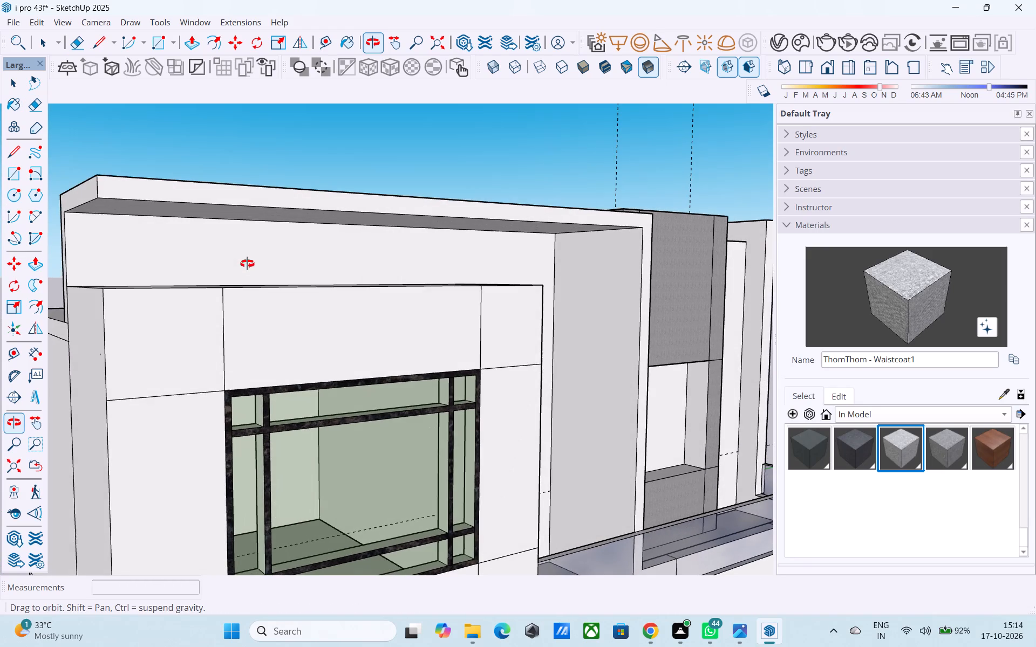
middle_drag(247, 264, 247, 263)
middle_click(248, 263)
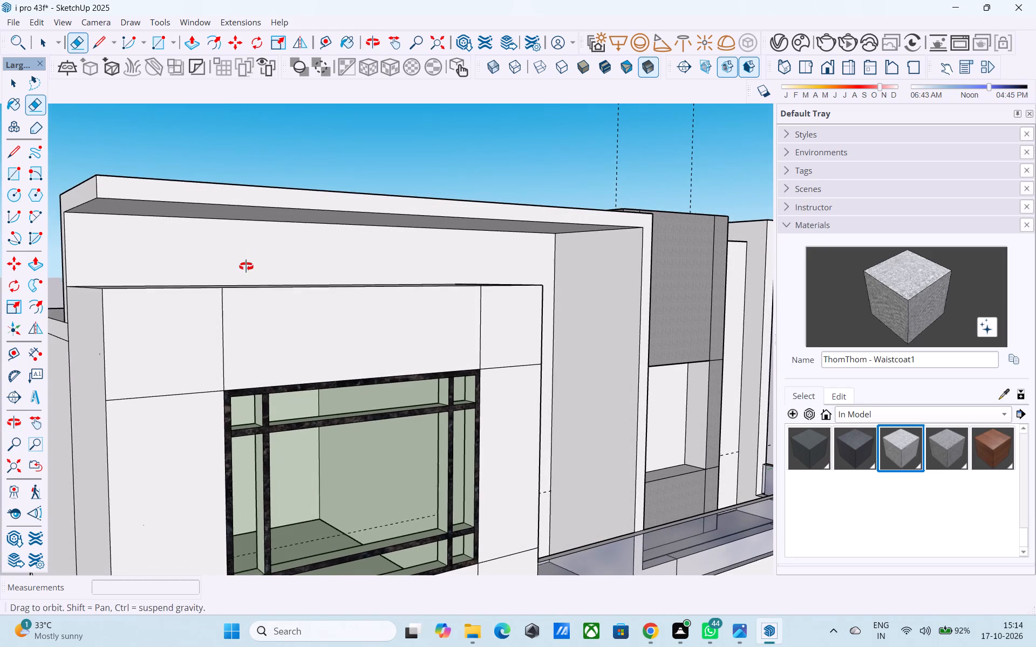
Start a file import and look through the Downloads folder for an image with a wood finish.
click(917, 418)
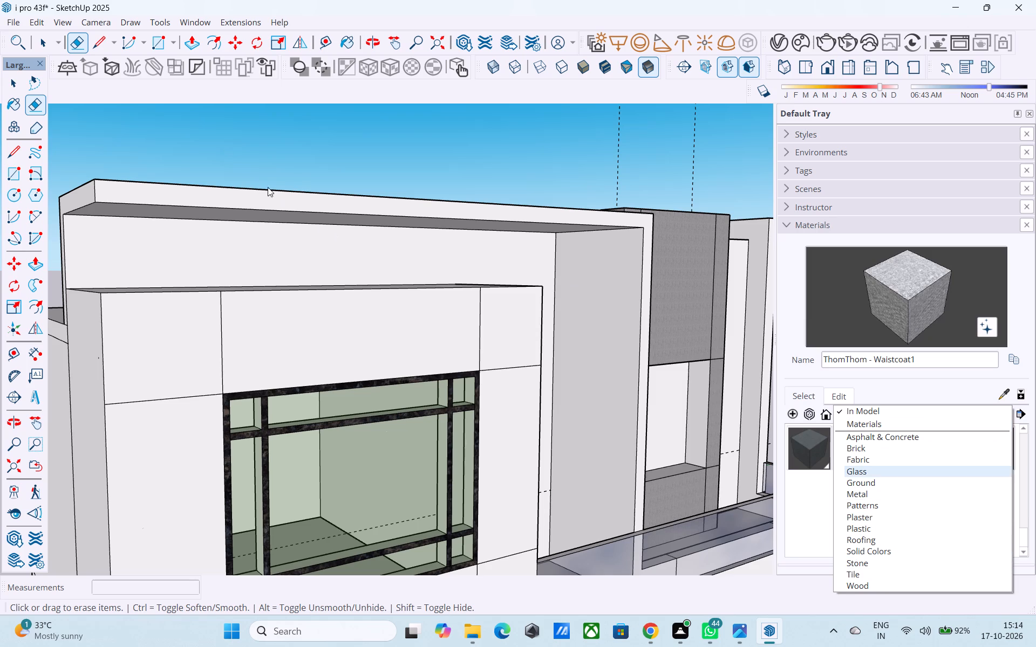
click(16, 23)
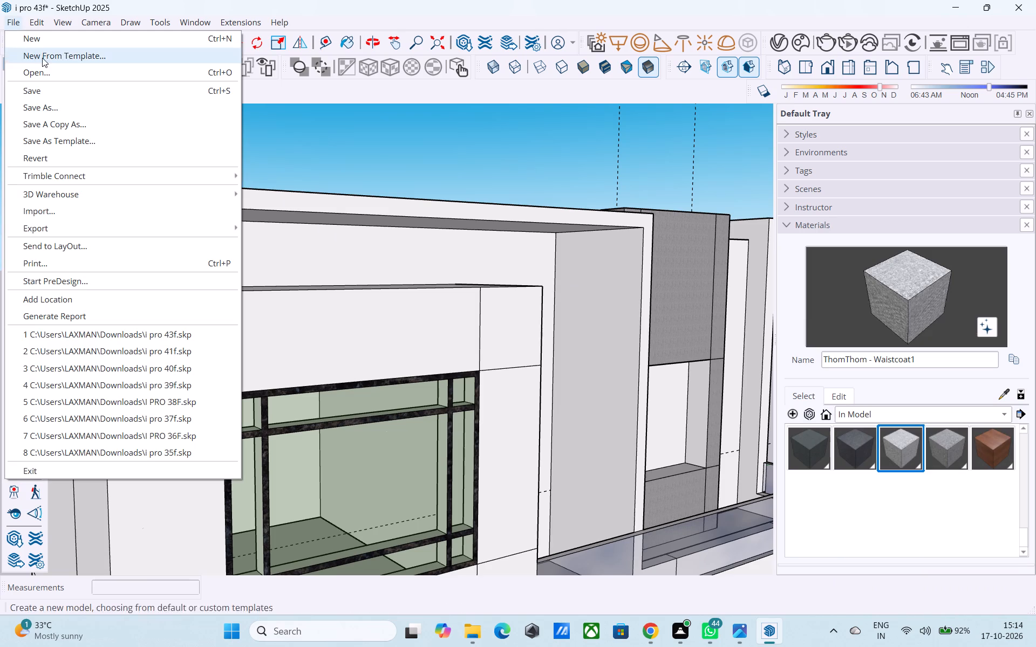
click(87, 216)
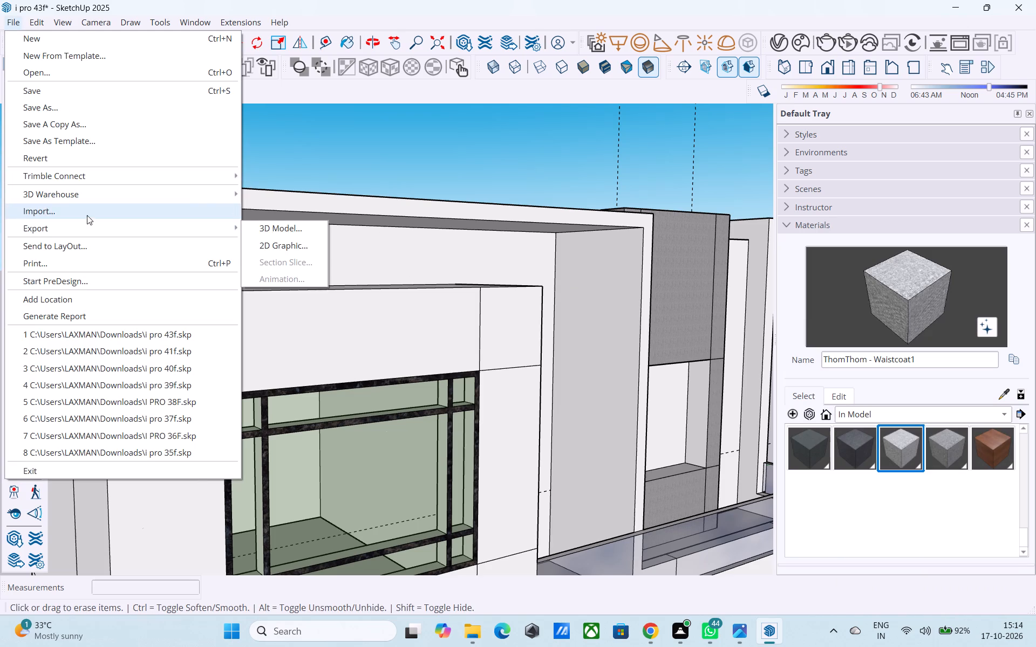
scroll(232, 237, down, 4)
scroll(232, 237, up, 1)
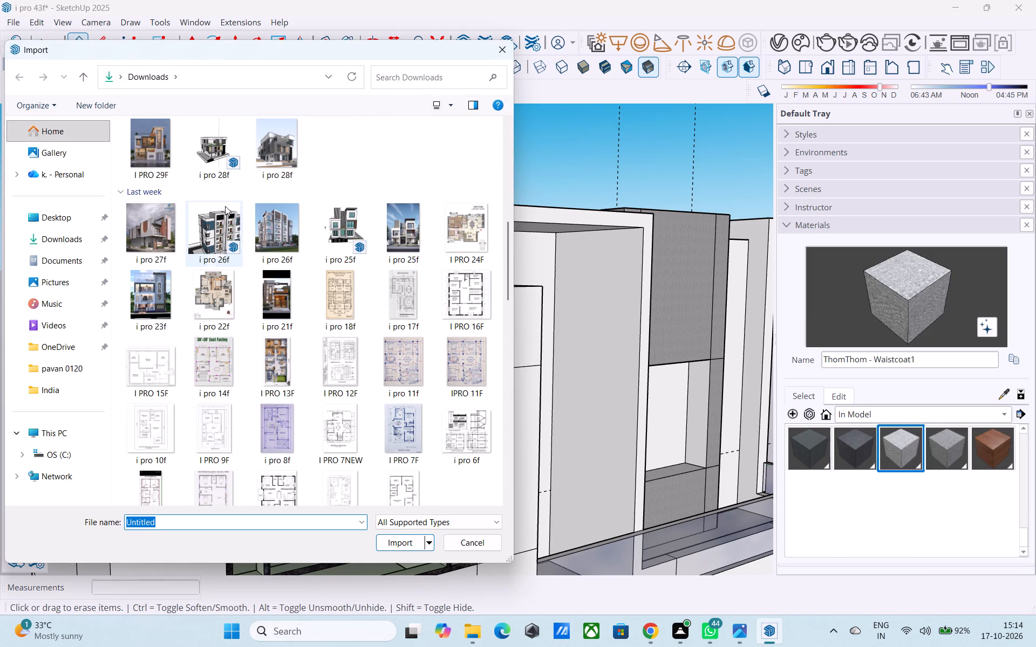
scroll(247, 240, up, 3)
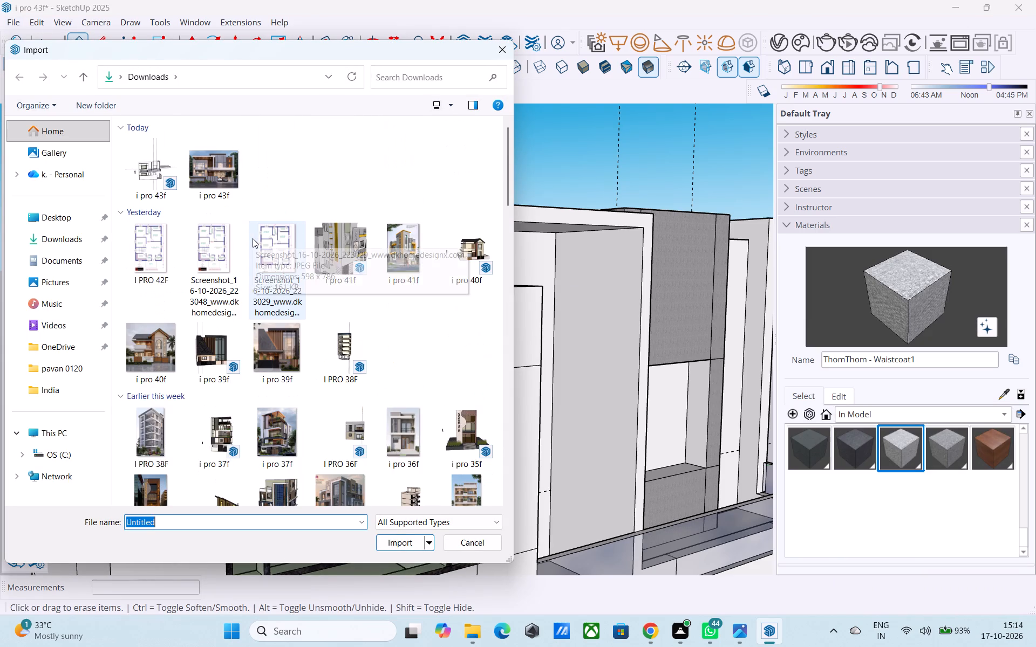
scroll(253, 238, up, 1)
scroll(254, 240, down, 6)
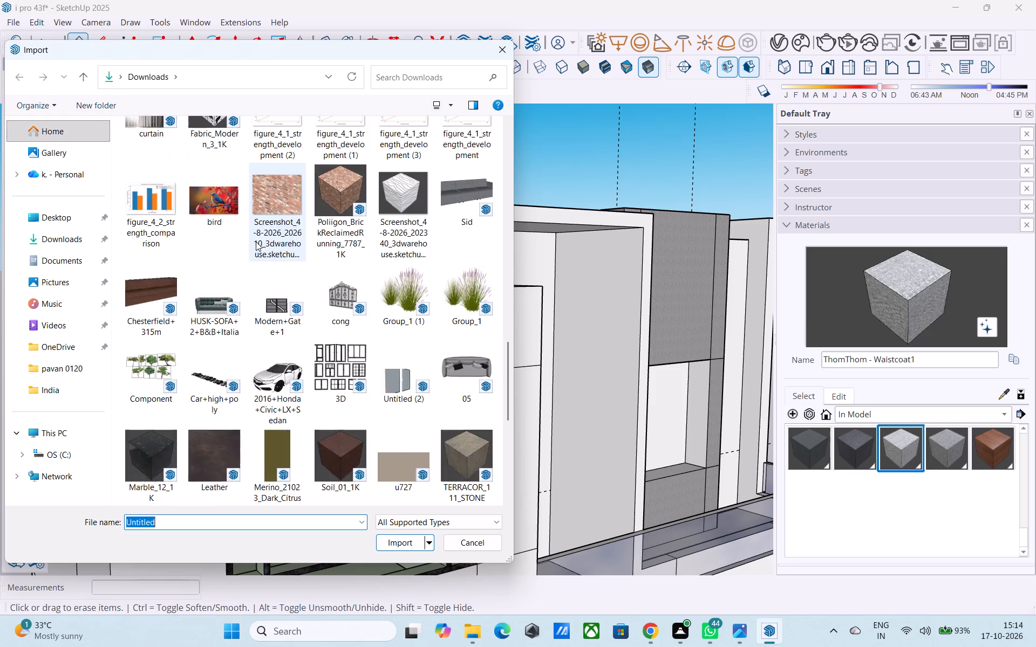
scroll(256, 242, down, 1)
scroll(256, 242, up, 1)
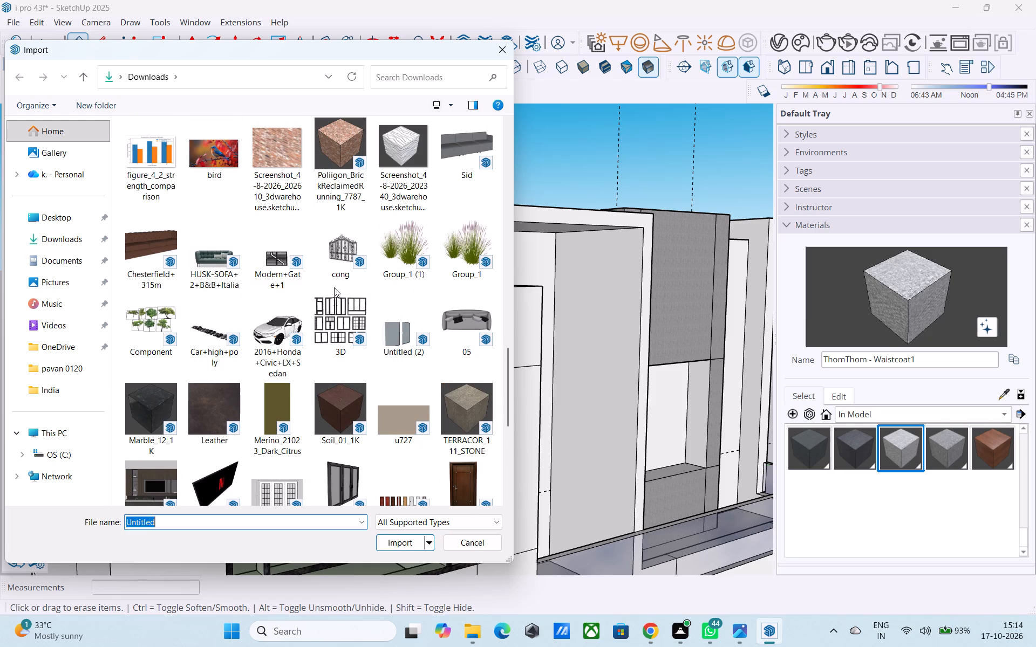
scroll(334, 286, up, 1)
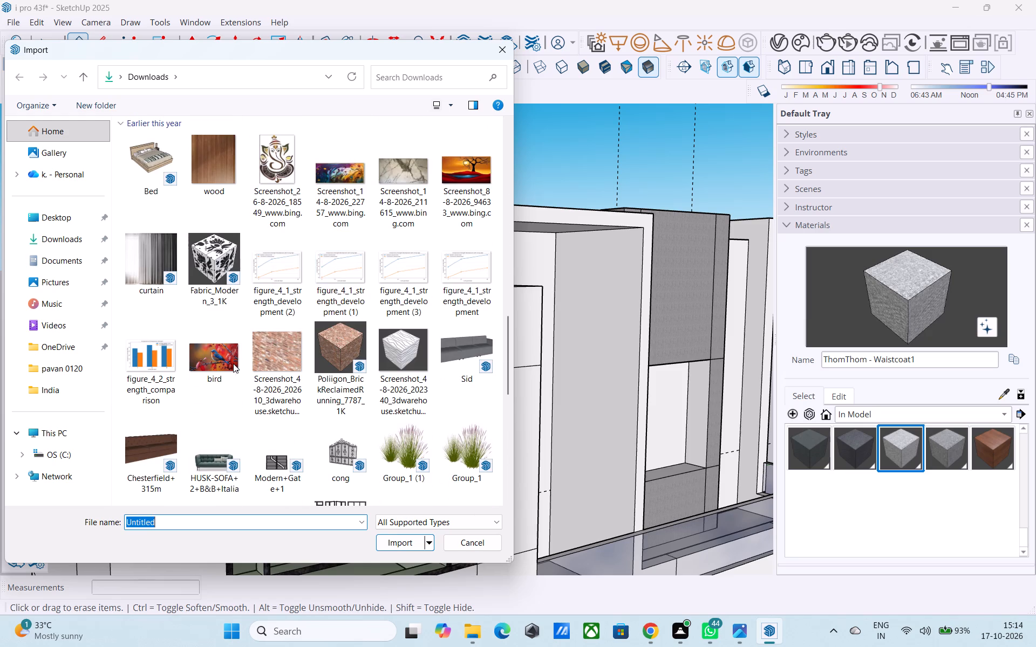
click(154, 452)
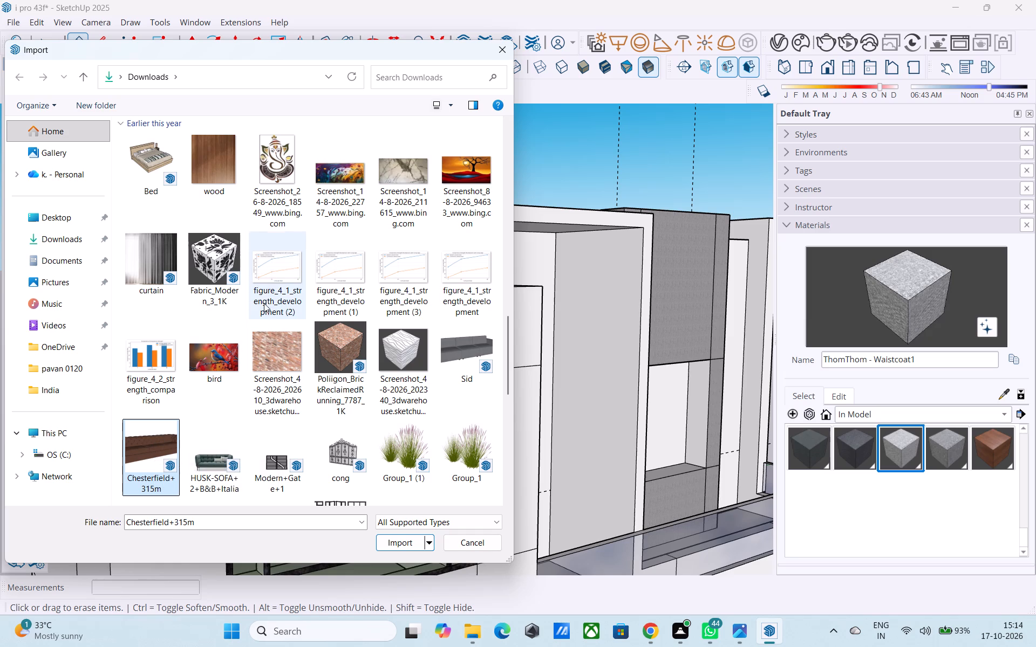
click(221, 186)
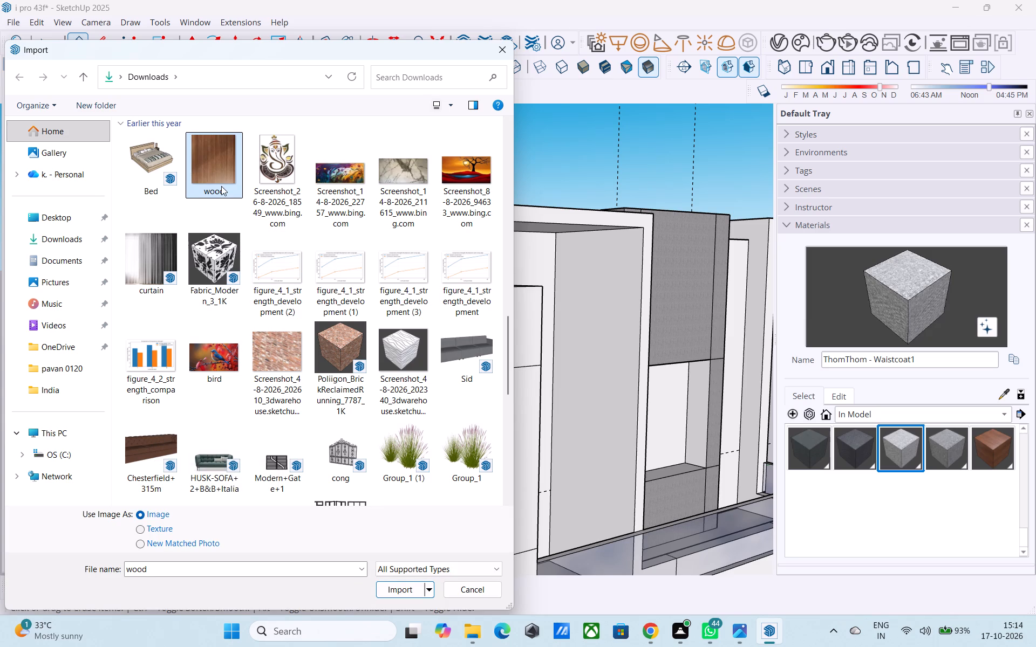
scroll(224, 188, down, 2)
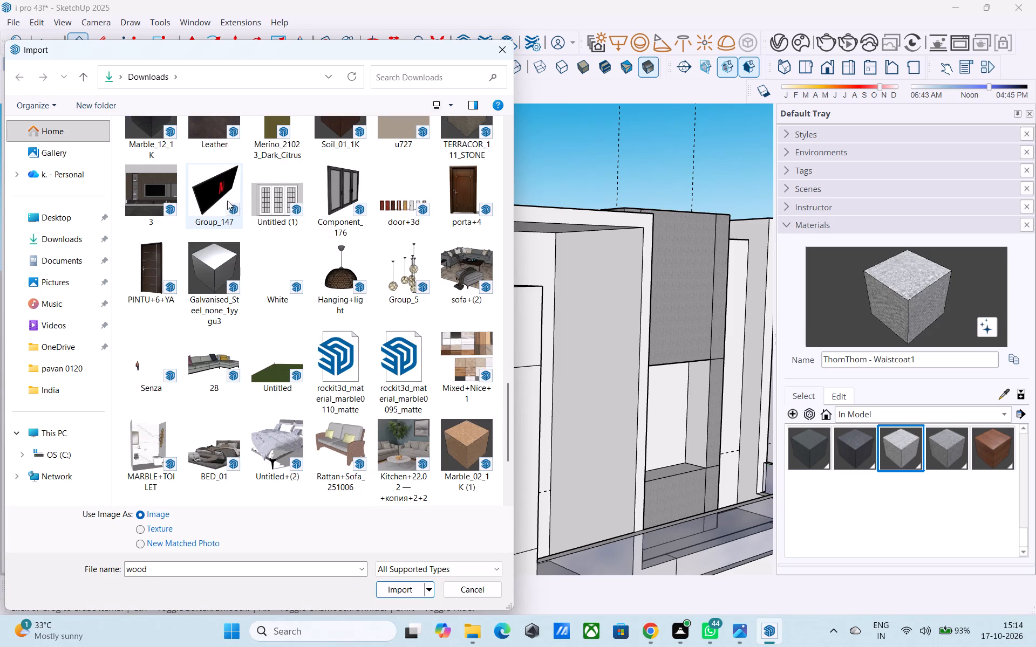
scroll(331, 258, up, 1)
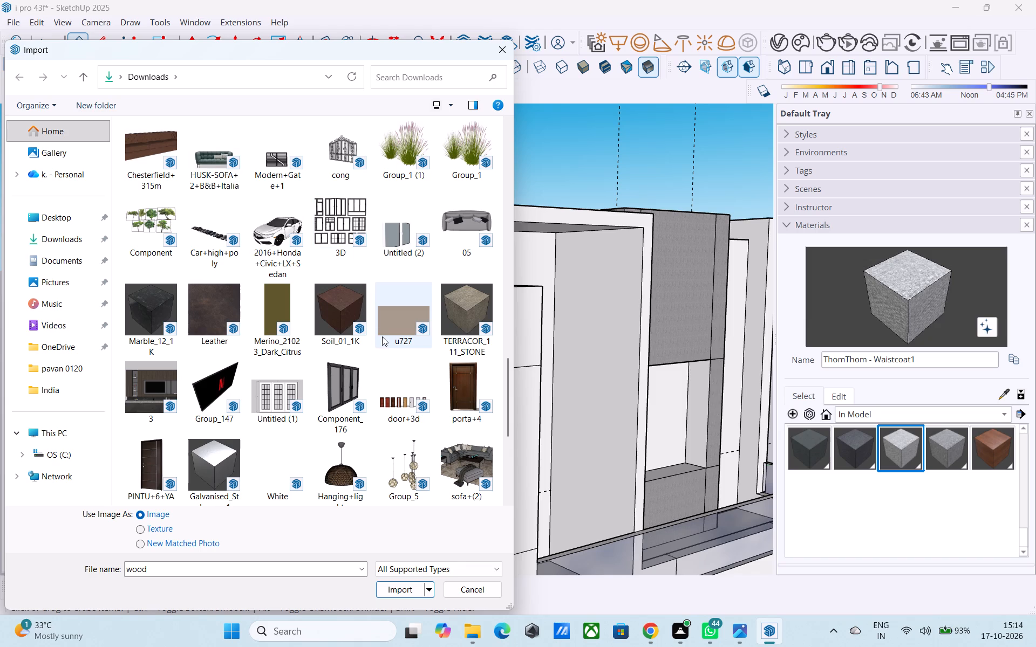
scroll(346, 310, down, 2)
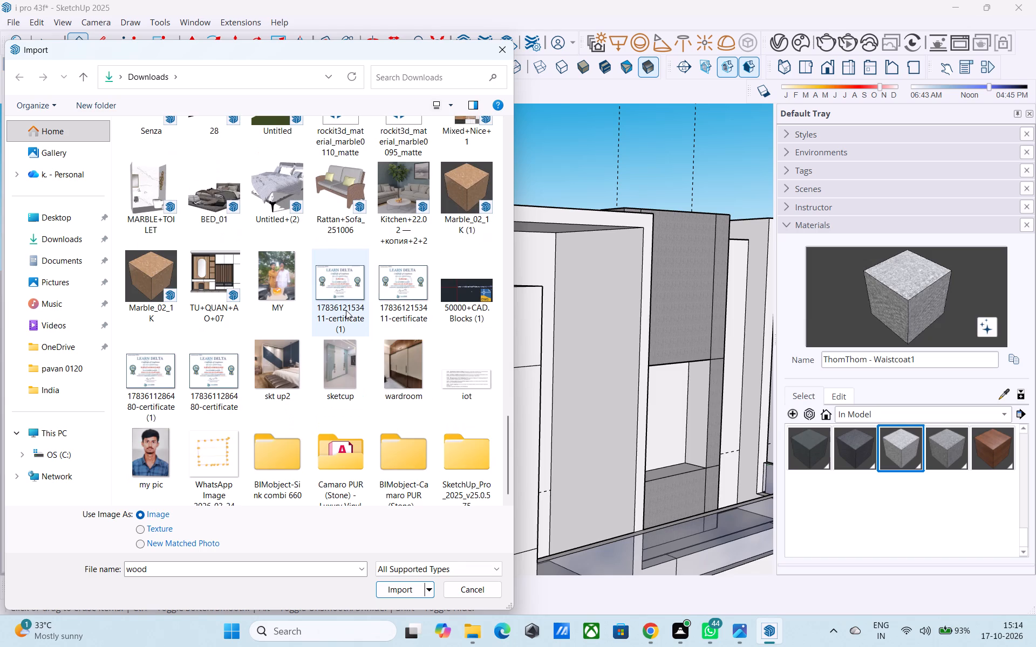
scroll(346, 310, down, 2)
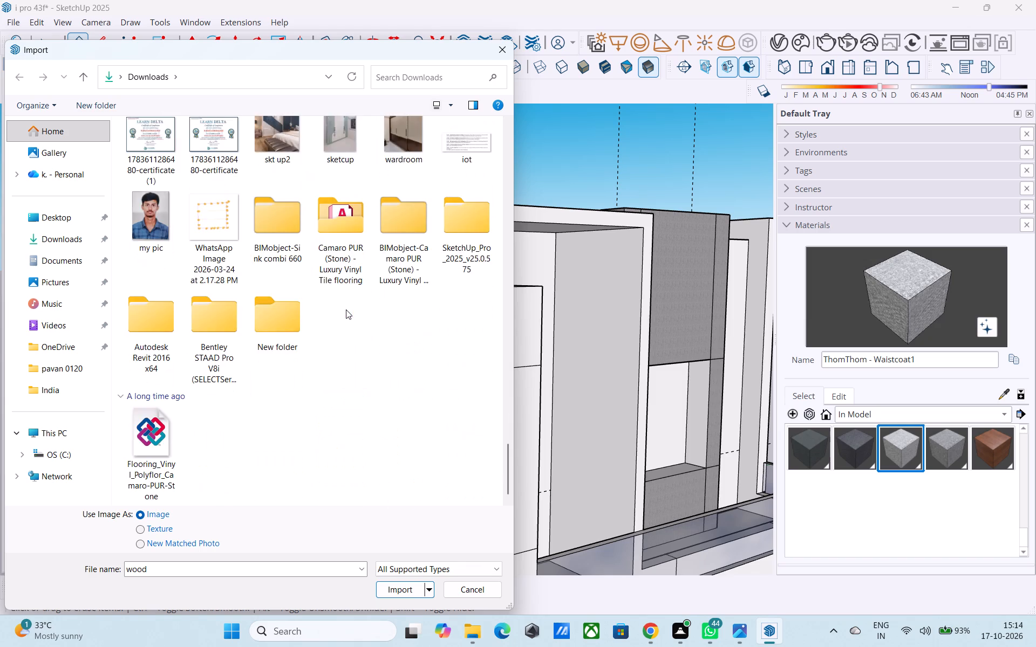
scroll(346, 309, up, 1)
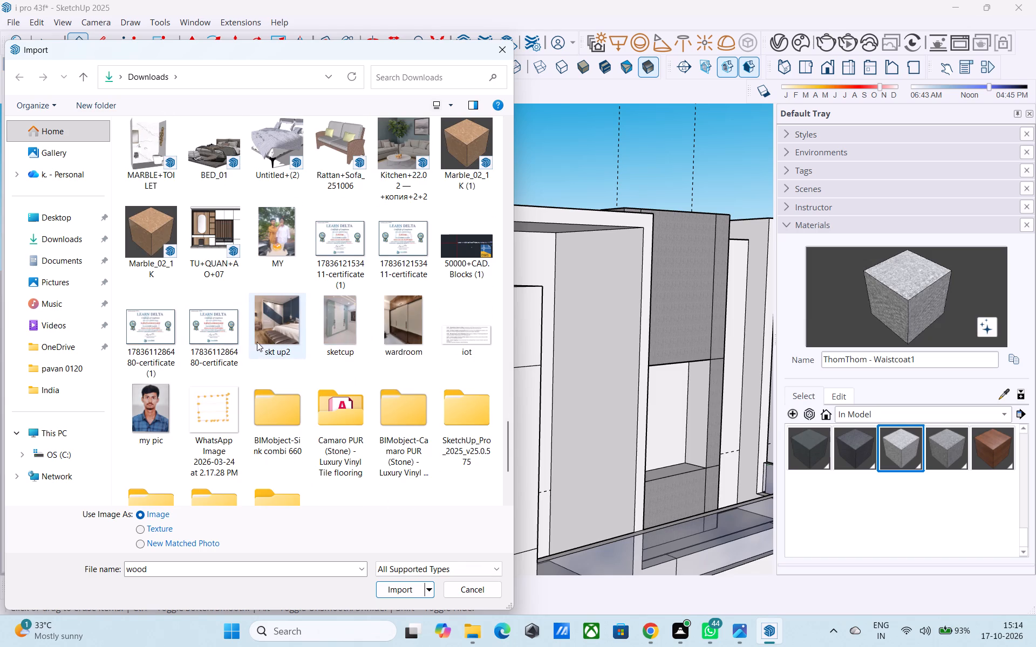
Import the wardroom picture as an image and place it standing on the top corner of the tall end wall.
click(401, 322)
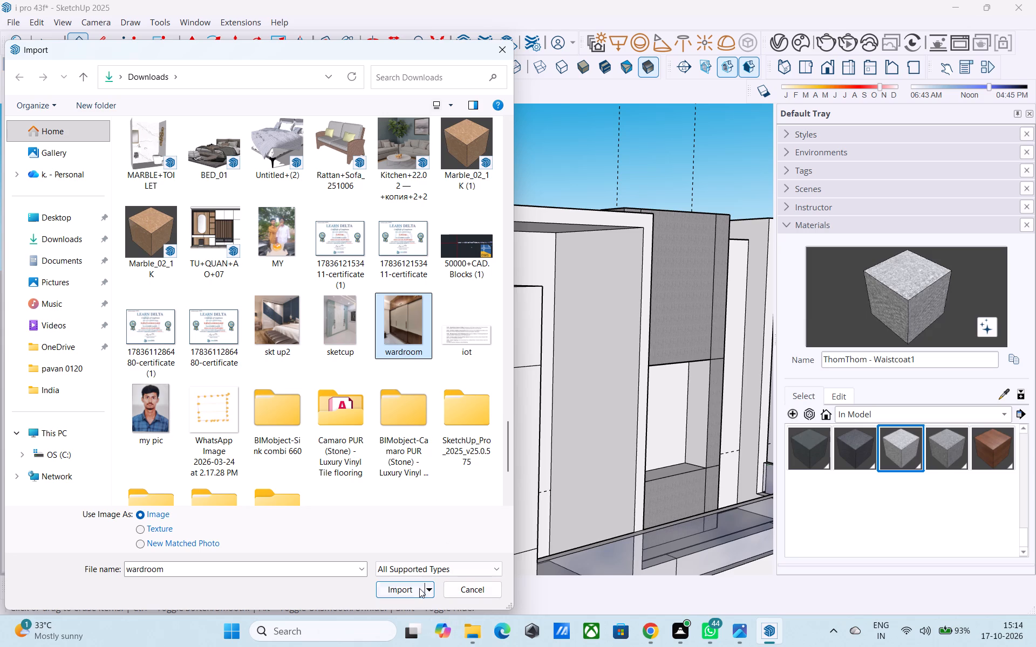
click(419, 588)
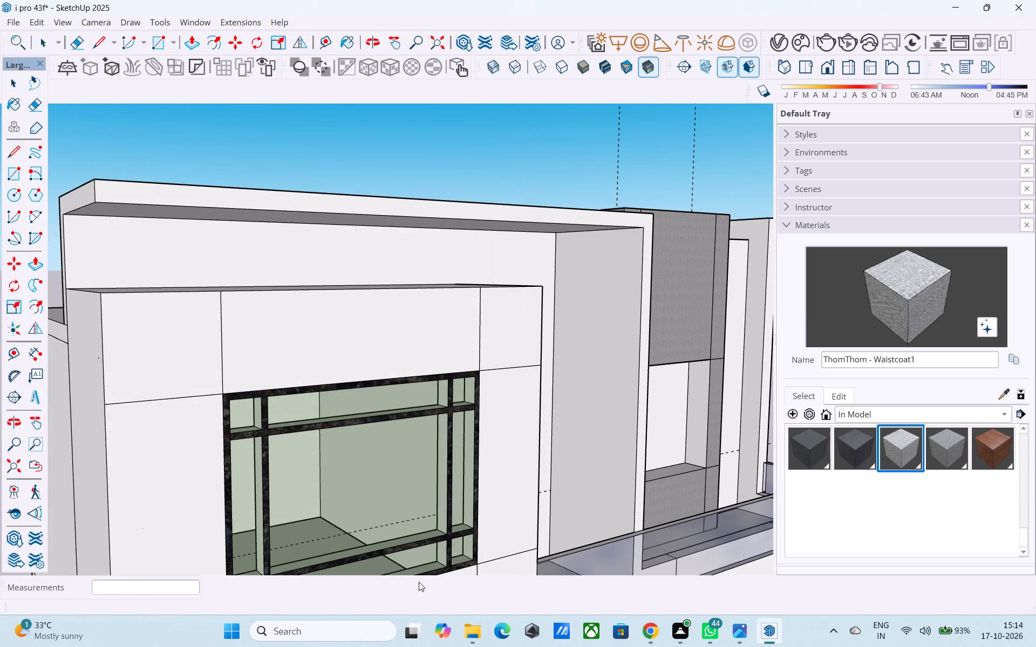
scroll(419, 548, down, 13)
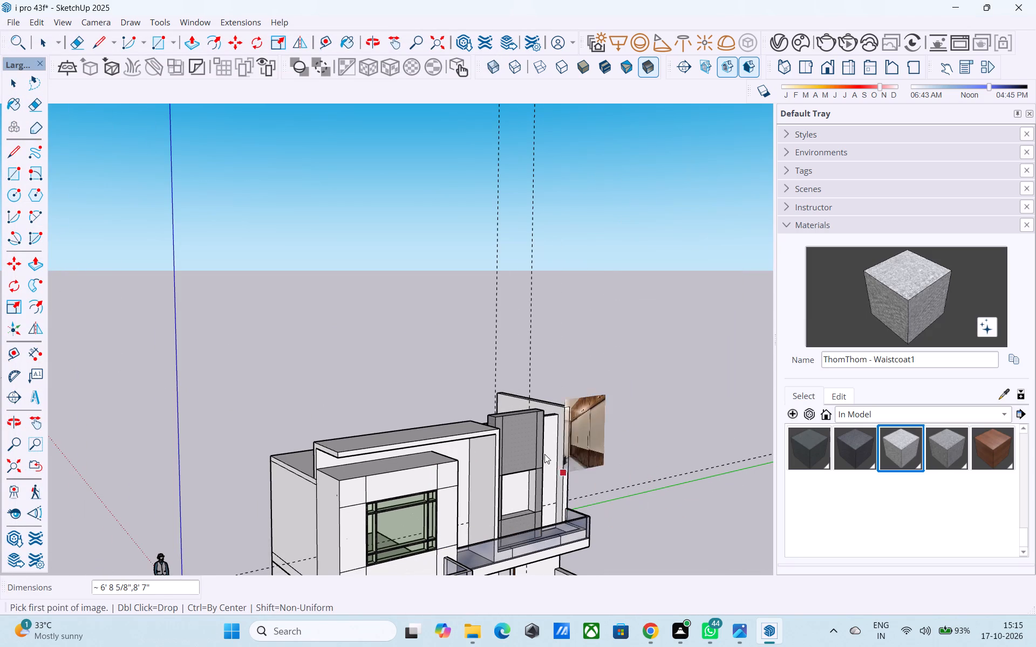
click(567, 407)
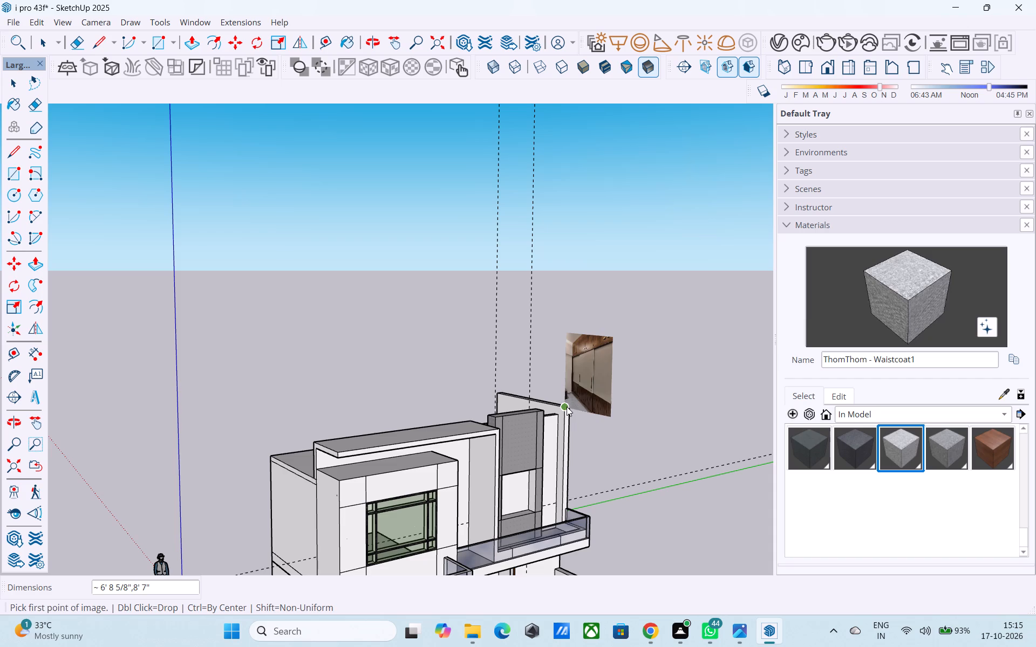
click(594, 404)
scroll(582, 389, up, 4)
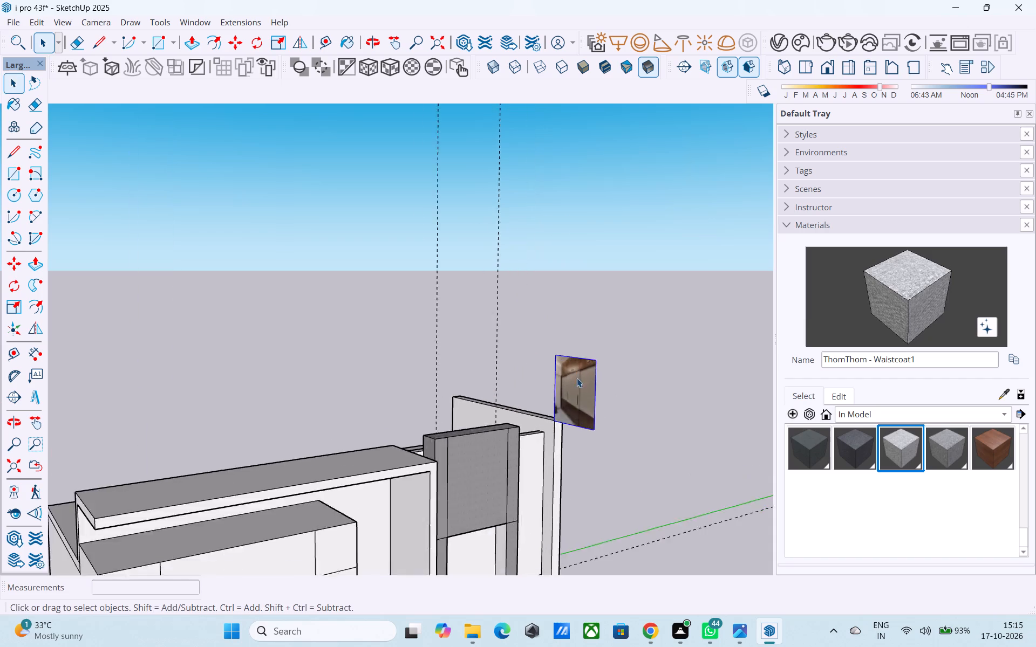
scroll(577, 378, up, 10)
scroll(578, 366, up, 11)
scroll(578, 374, down, 4)
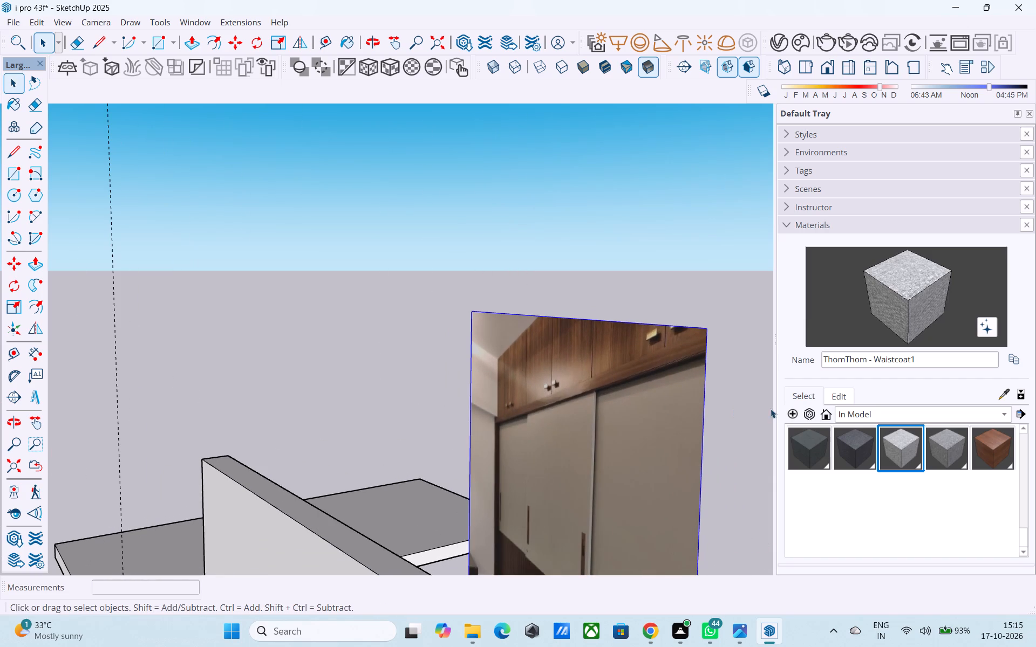
Look through the In Model and Glass material collections, and bring up the Wood collection.
click(809, 394)
click(809, 393)
click(851, 418)
click(857, 353)
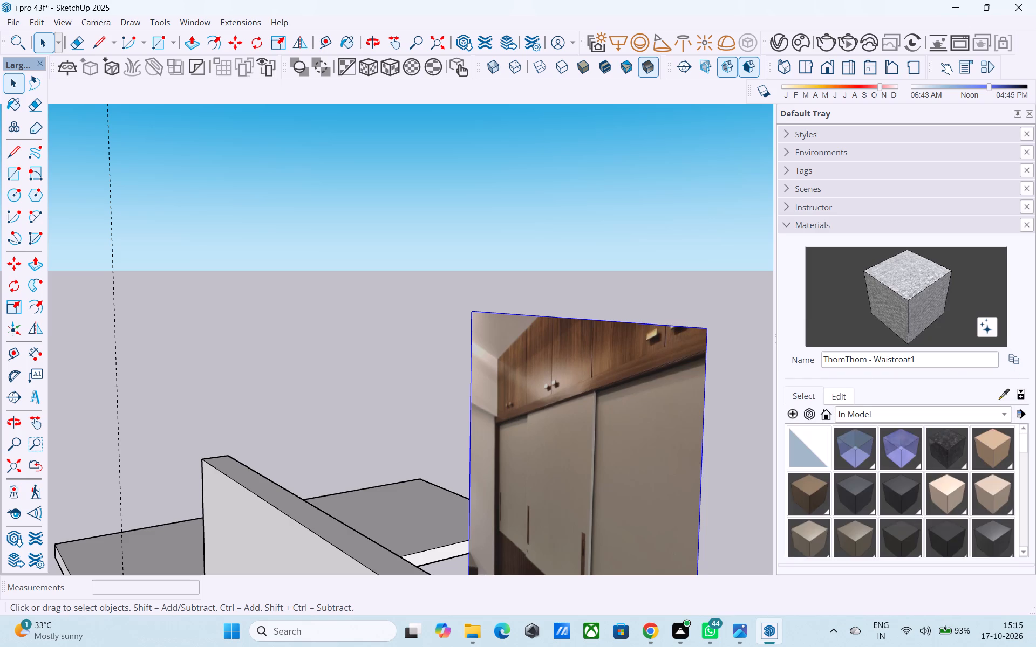
scroll(831, 508, down, 10)
scroll(854, 492, up, 11)
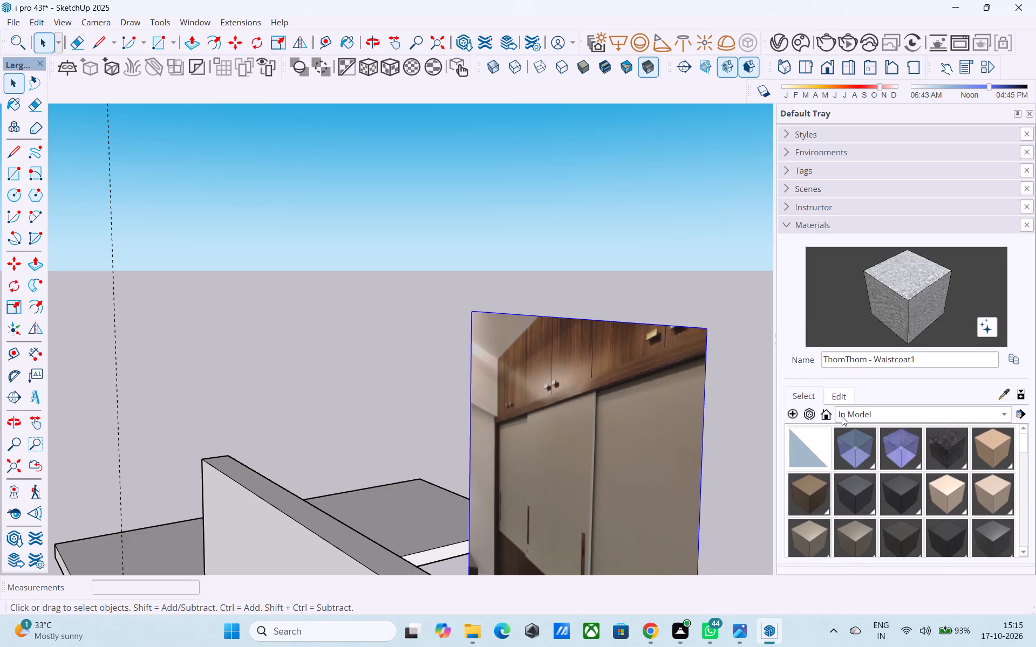
click(843, 415)
click(835, 412)
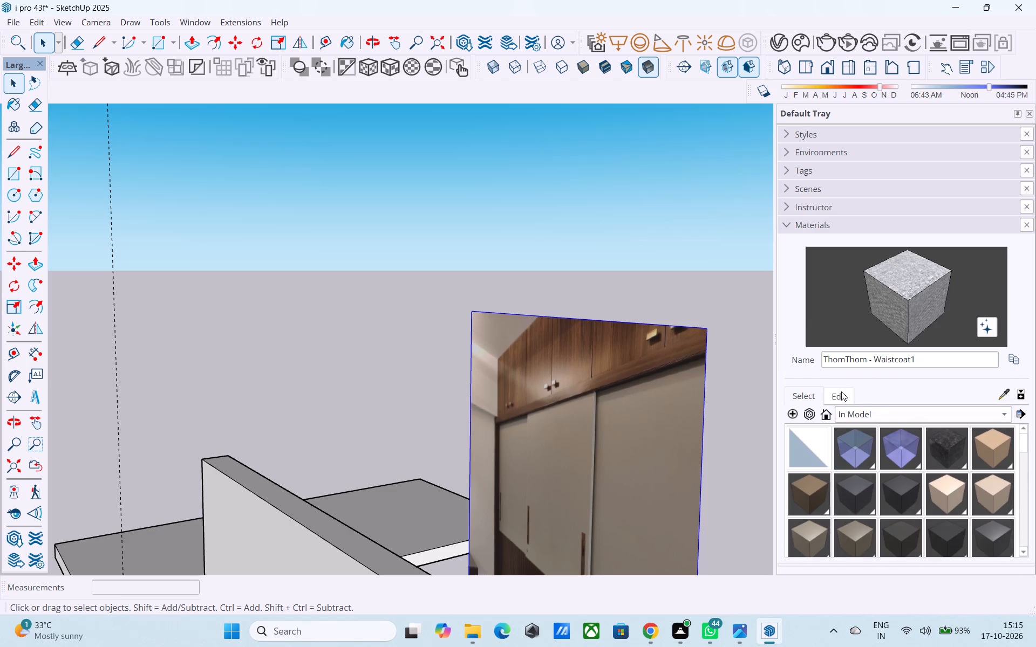
click(841, 391)
click(815, 397)
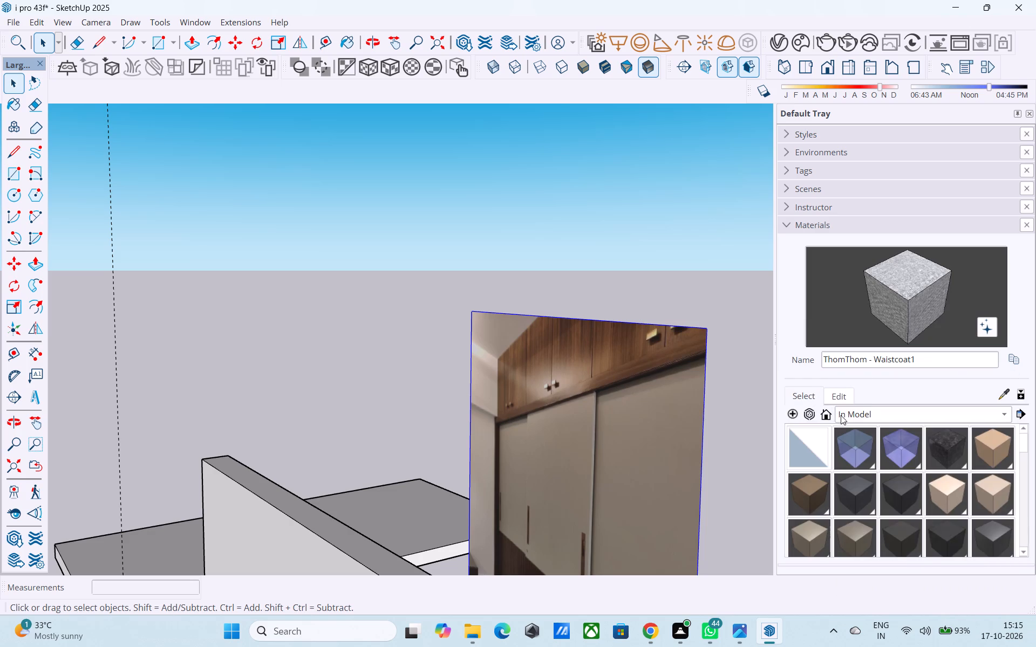
click(843, 416)
click(865, 468)
click(846, 411)
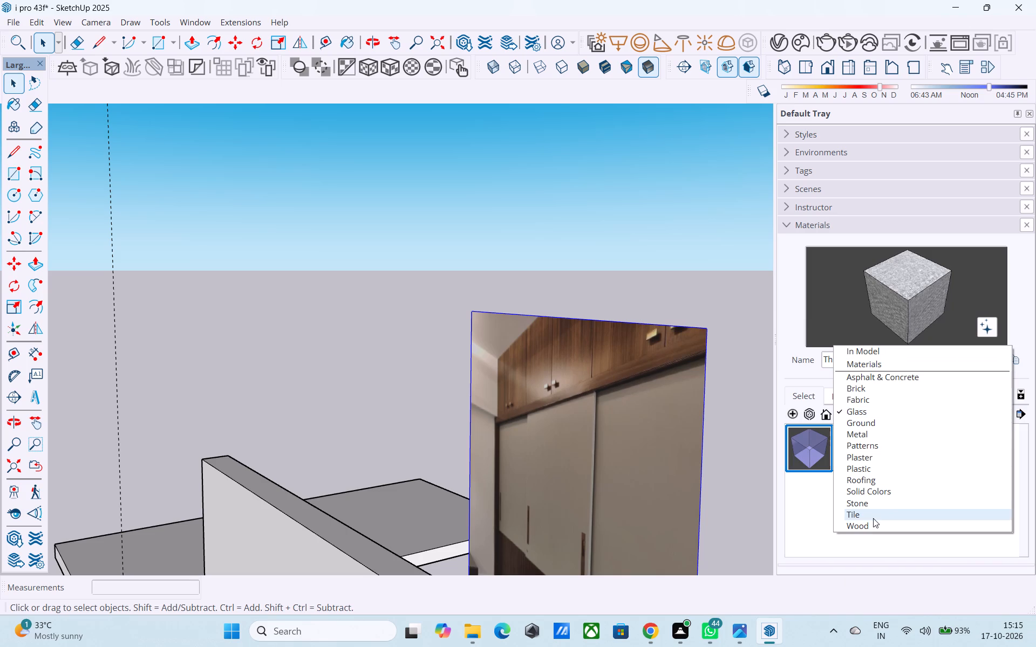
click(874, 524)
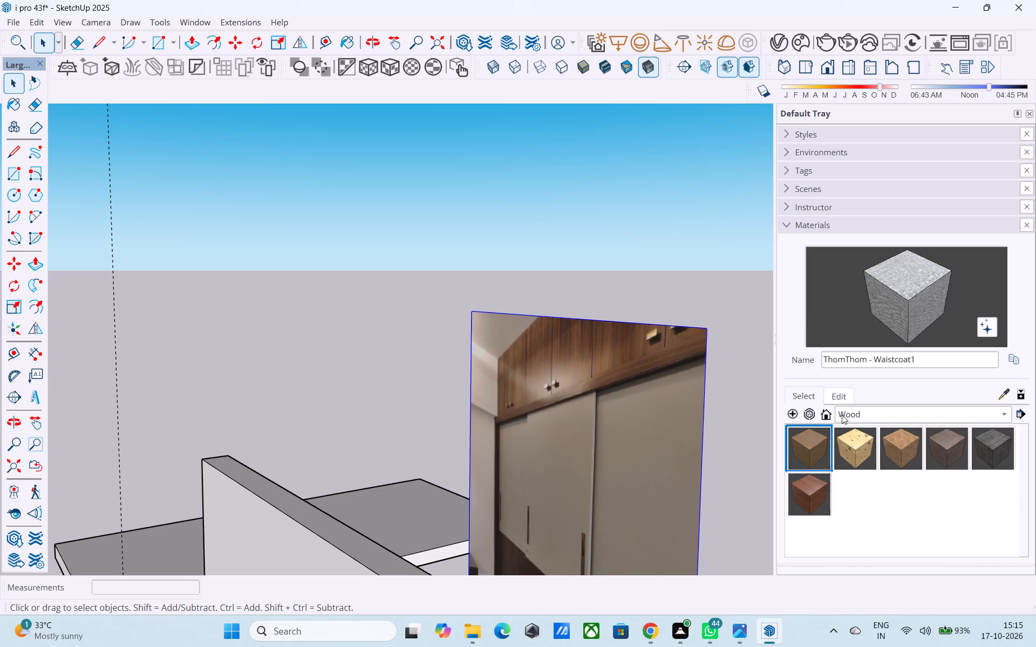
scroll(641, 478, down, 5)
middle_drag(637, 476, 668, 394)
scroll(667, 393, down, 9)
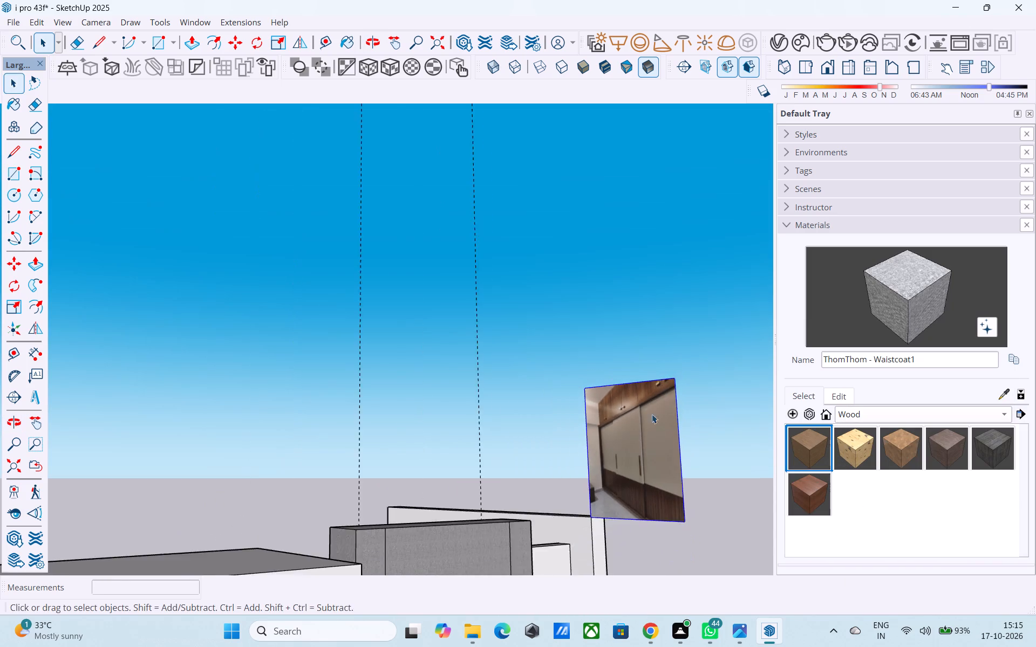
Paint the recessed upper-floor wall behind the window box and the strips on both sides of the grey frame with Wood_Veneer_15_1K.
middle_drag(583, 470, 704, 458)
scroll(704, 459, down, 3)
middle_drag(580, 493, 559, 496)
scroll(615, 440, down, 4)
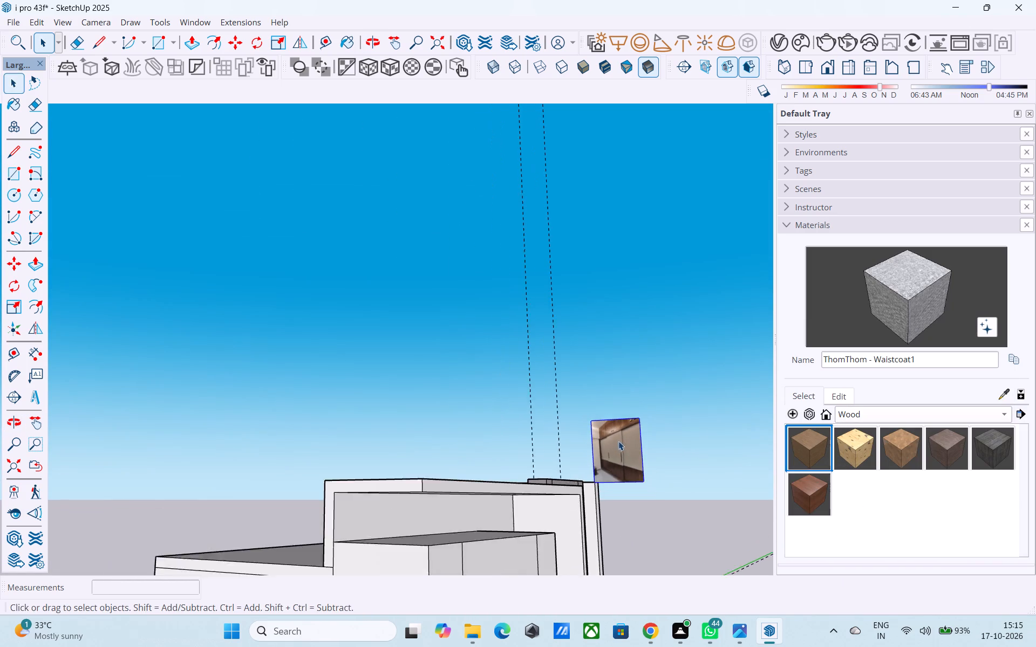
scroll(618, 451, down, 5)
middle_drag(581, 516, 413, 486)
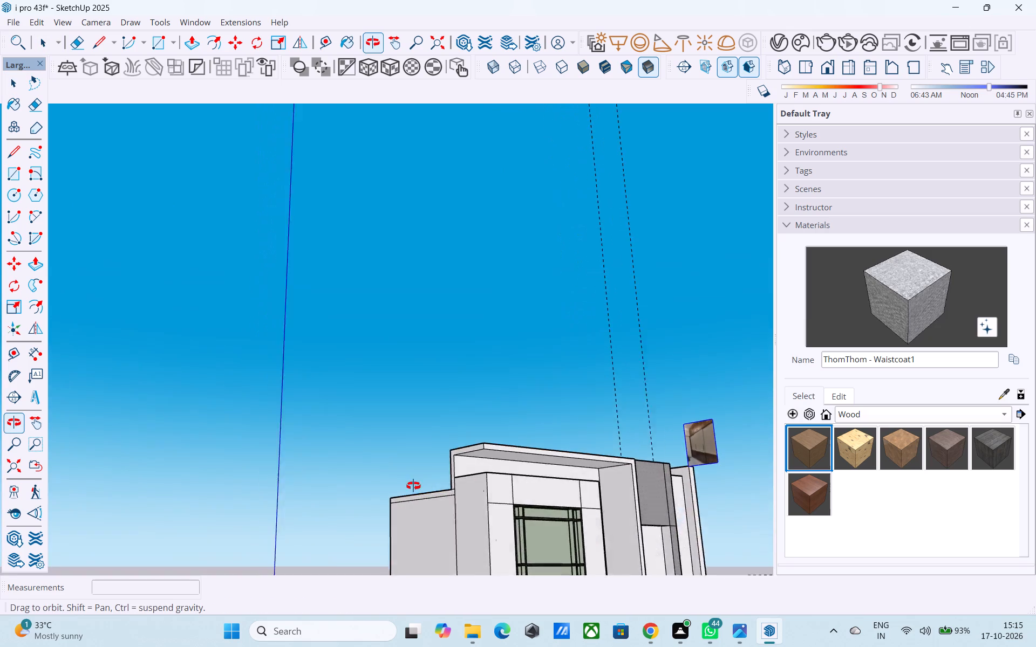
middle_drag(413, 486, 412, 485)
scroll(402, 474, down, 5)
middle_drag(553, 479, 445, 490)
scroll(445, 490, up, 6)
scroll(445, 490, down, 5)
click(795, 488)
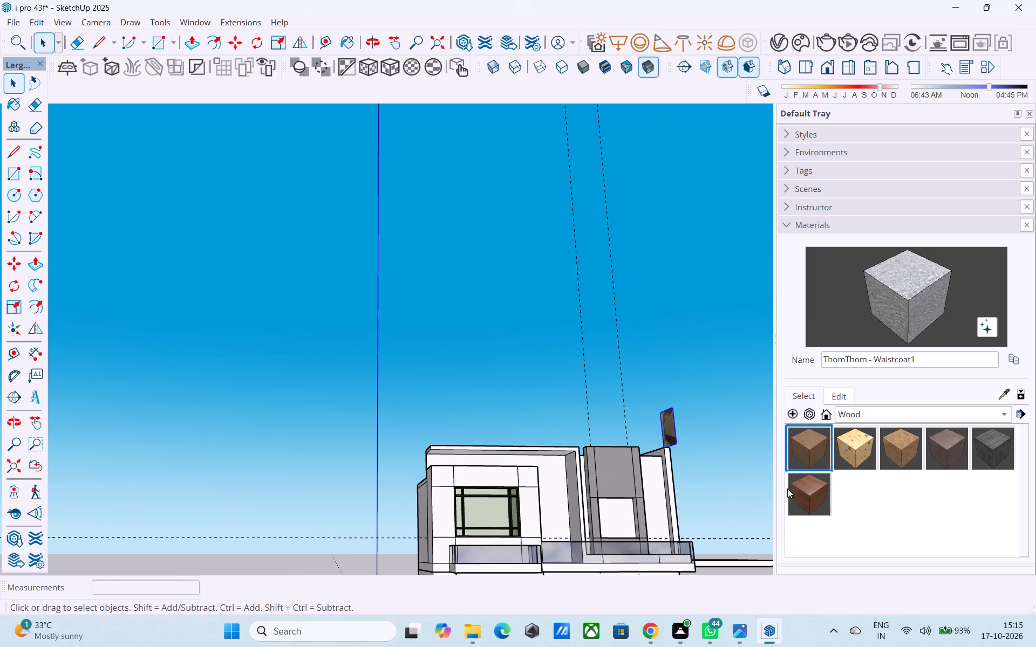
middle_drag(769, 484, 674, 493)
scroll(601, 494, up, 4)
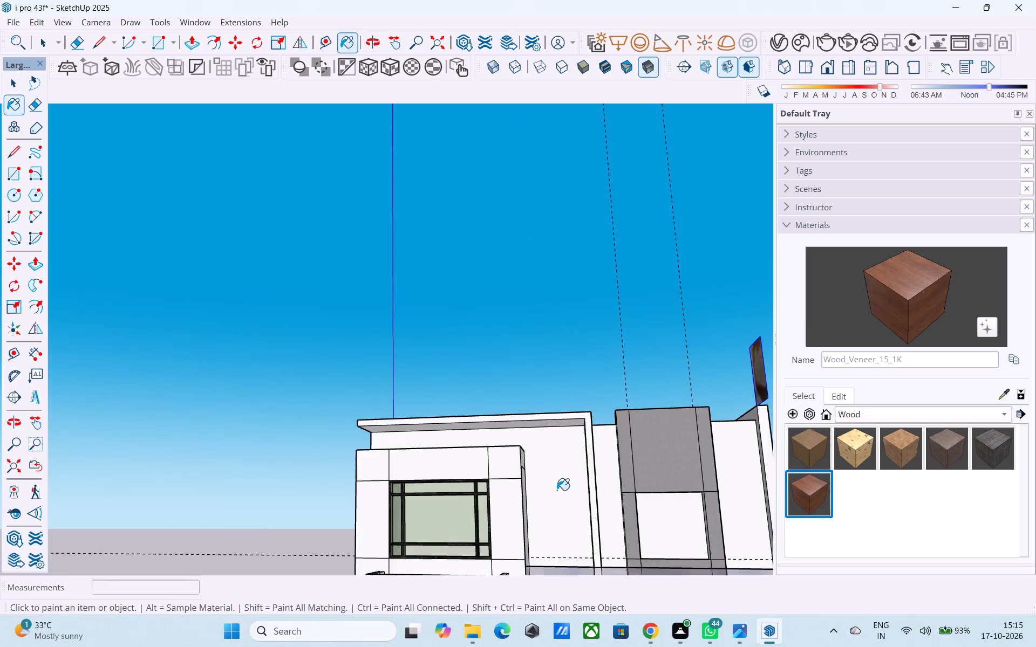
scroll(557, 490, up, 4)
click(557, 484)
scroll(557, 484, down, 5)
scroll(404, 504, down, 2)
scroll(561, 484, up, 8)
click(570, 475)
scroll(476, 484, down, 11)
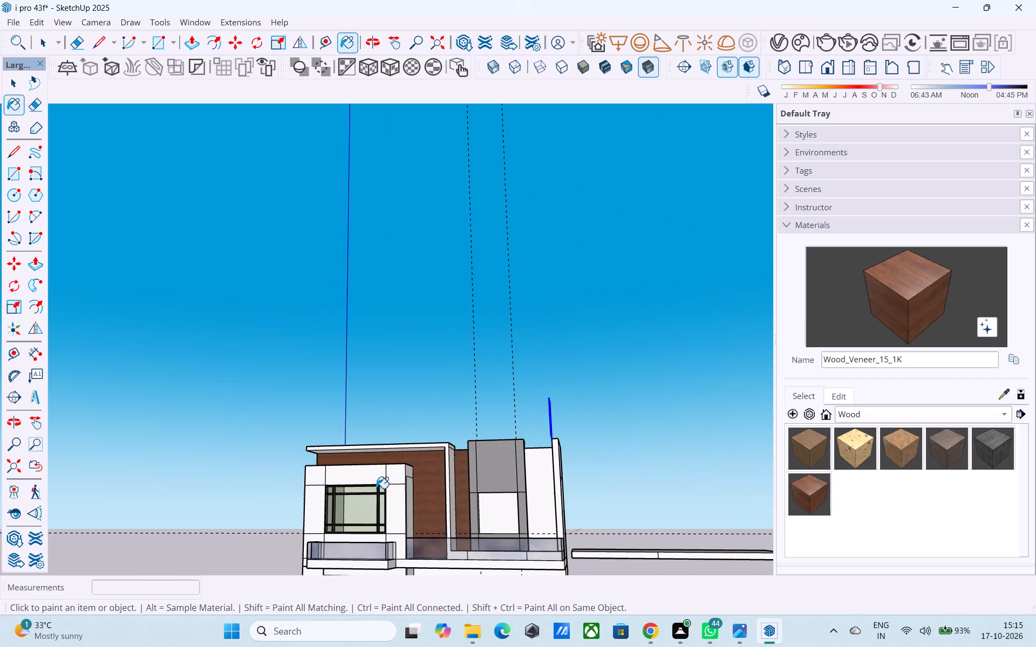
middle_drag(435, 497, 515, 522)
scroll(557, 491, up, 5)
click(501, 469)
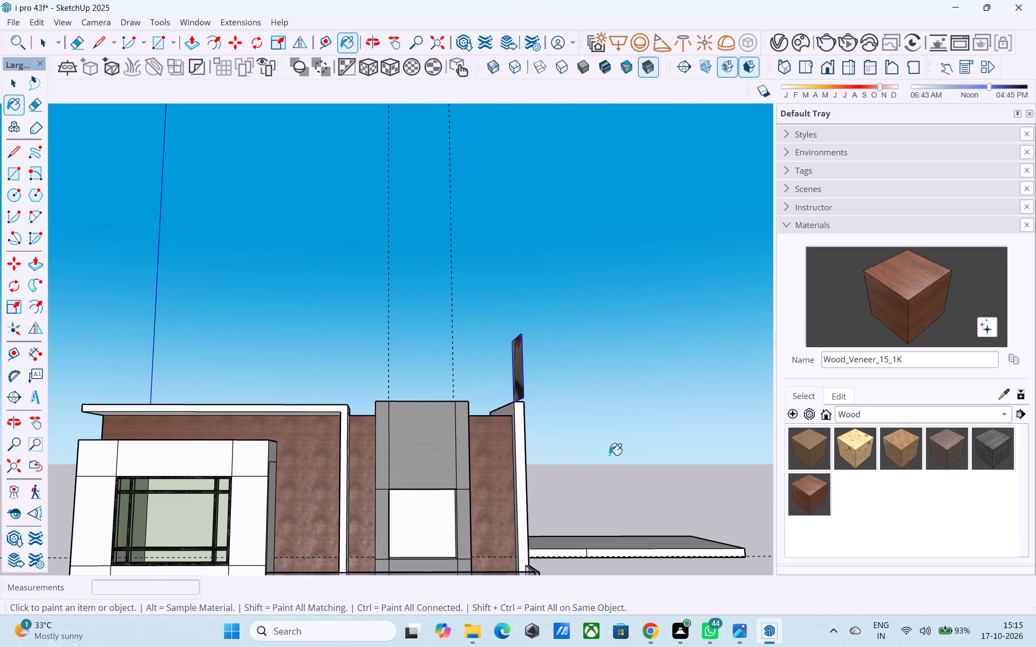
Examine the wood-clad upper-floor walls from the front and the side.
scroll(629, 454, down, 6)
middle_drag(564, 462, 569, 487)
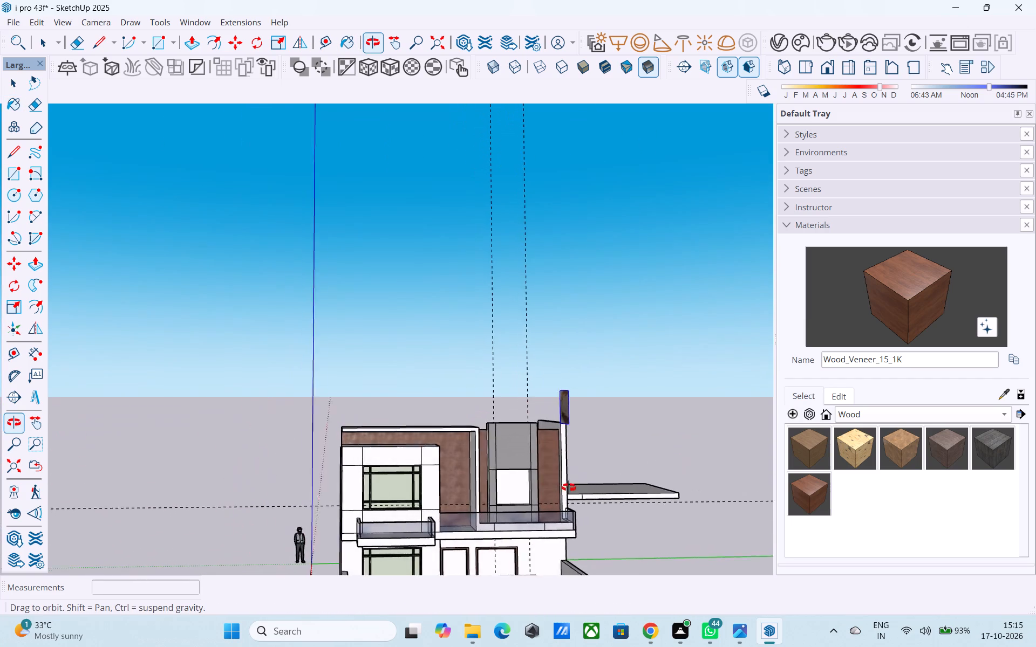
middle_drag(569, 487, 381, 473)
scroll(372, 470, up, 5)
middle_drag(371, 466, 638, 460)
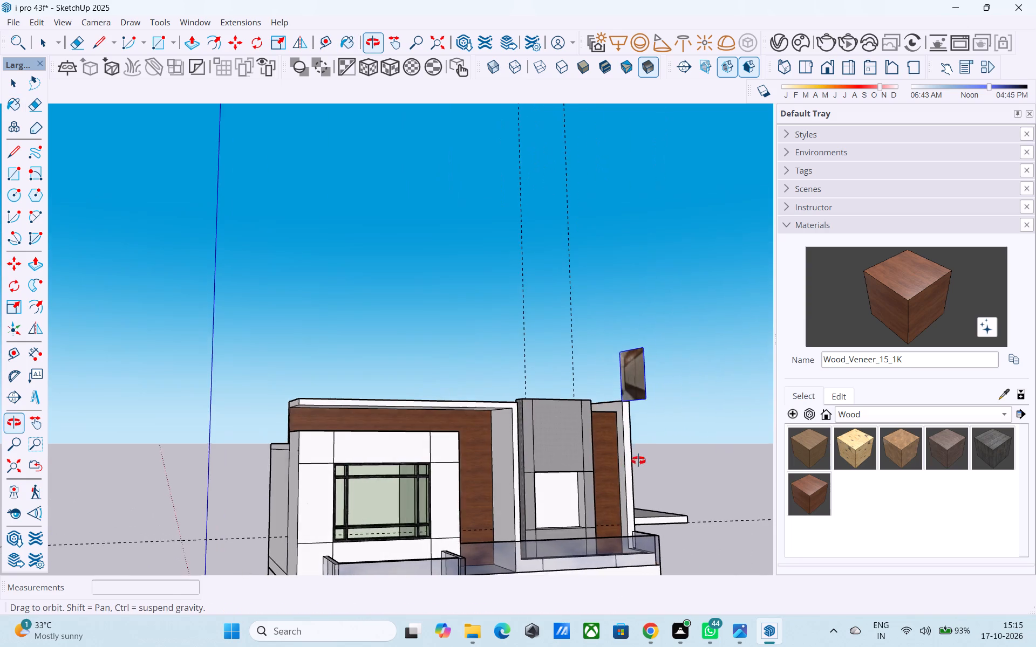
middle_drag(638, 460, 641, 463)
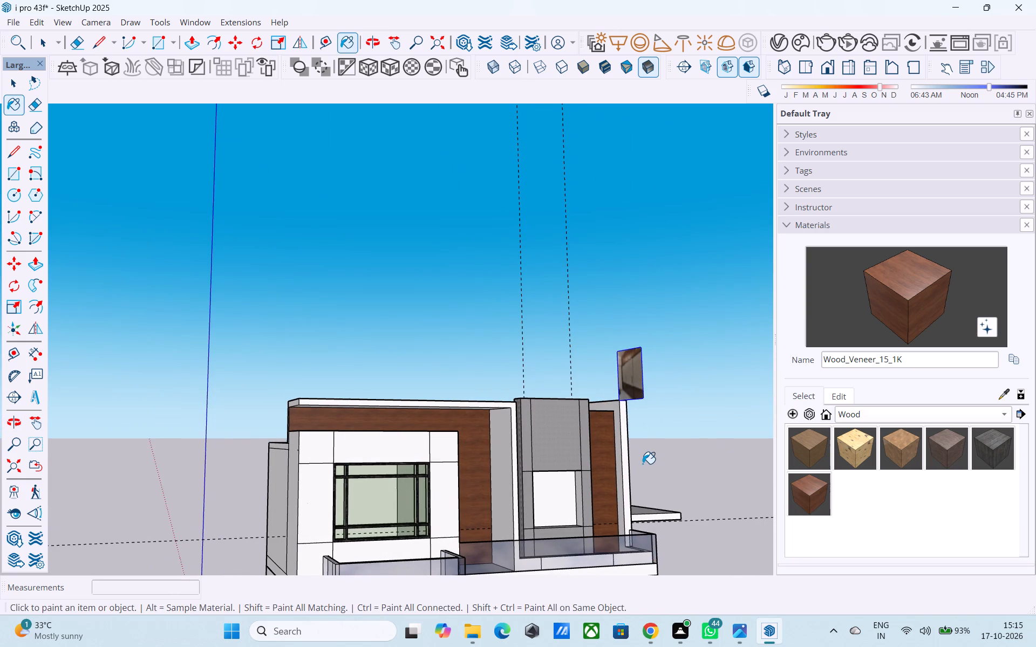
scroll(643, 464, down, 3)
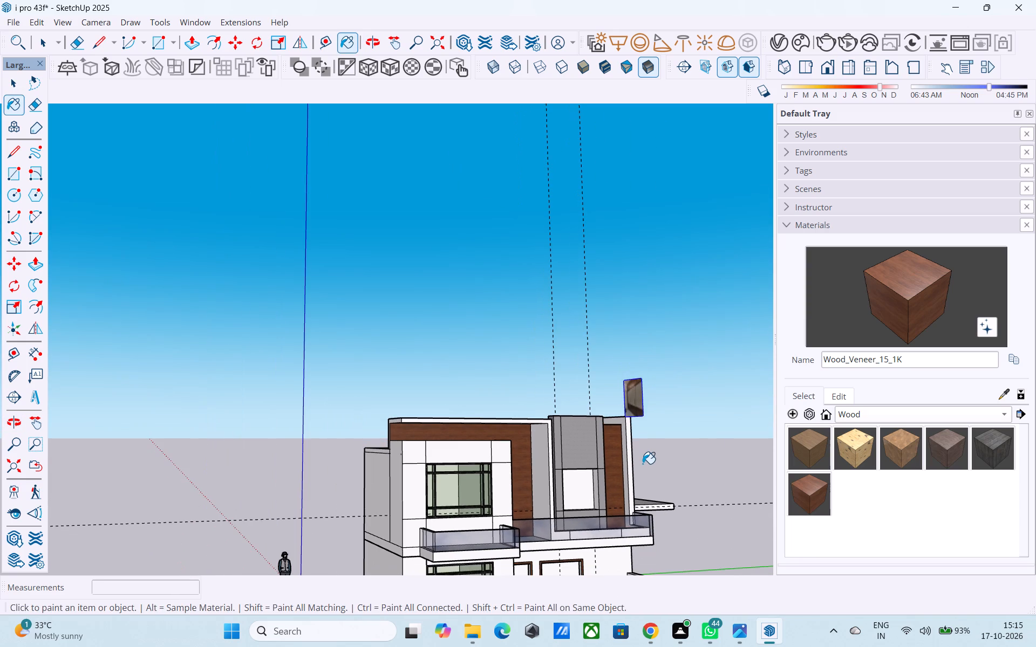
middle_drag(643, 464, 643, 477)
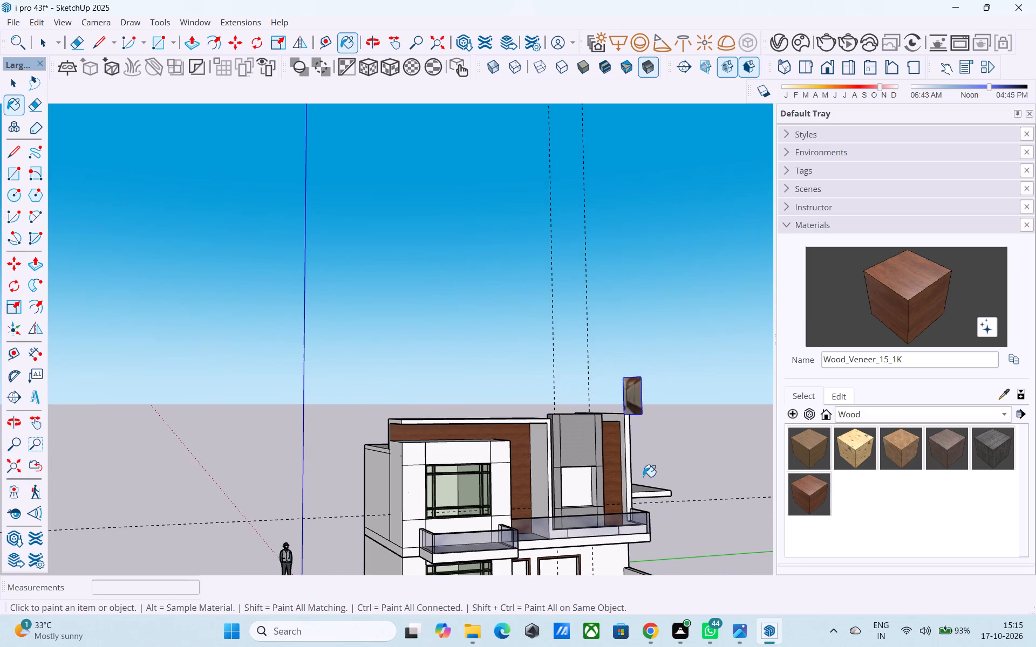
Paint the underside of the canopy slab above the window box with Wood_Veneer_15_1K.
middle_drag(528, 439, 514, 418)
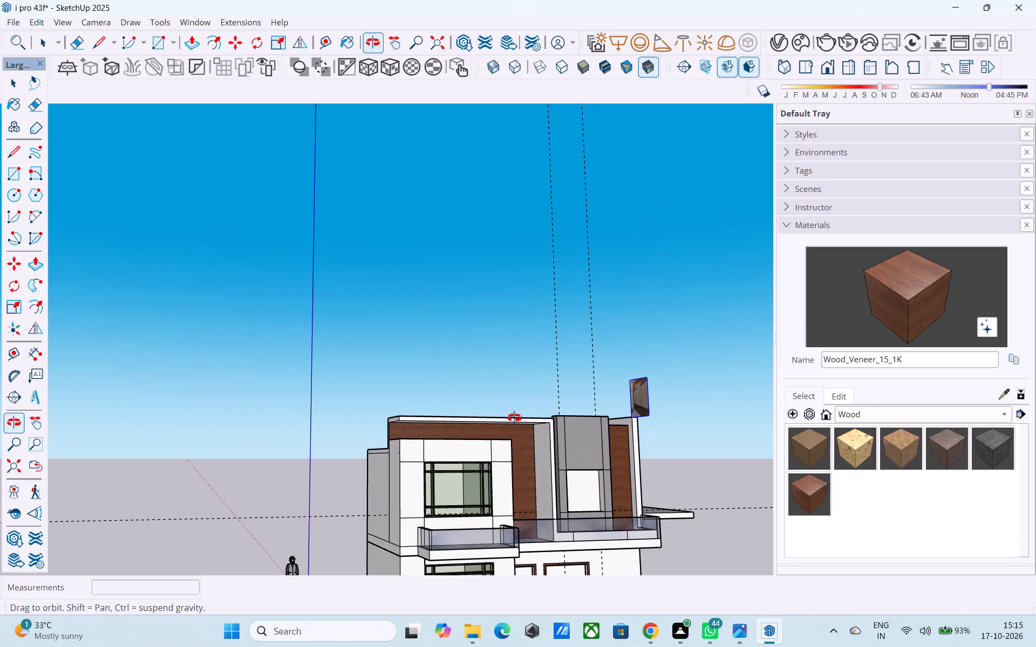
middle_drag(514, 418, 519, 375)
scroll(531, 432, up, 6)
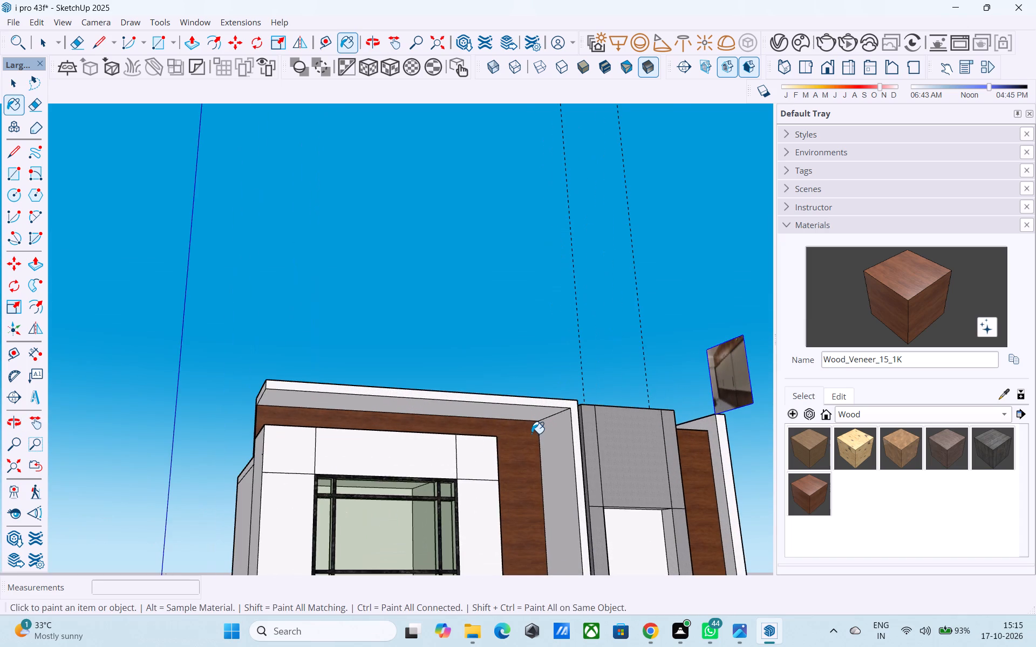
middle_drag(530, 433, 533, 349)
click(506, 403)
scroll(506, 403, down, 5)
Examine the canopy underside and wood-clad walls from the front, below and slightly above.
middle_drag(510, 414, 495, 575)
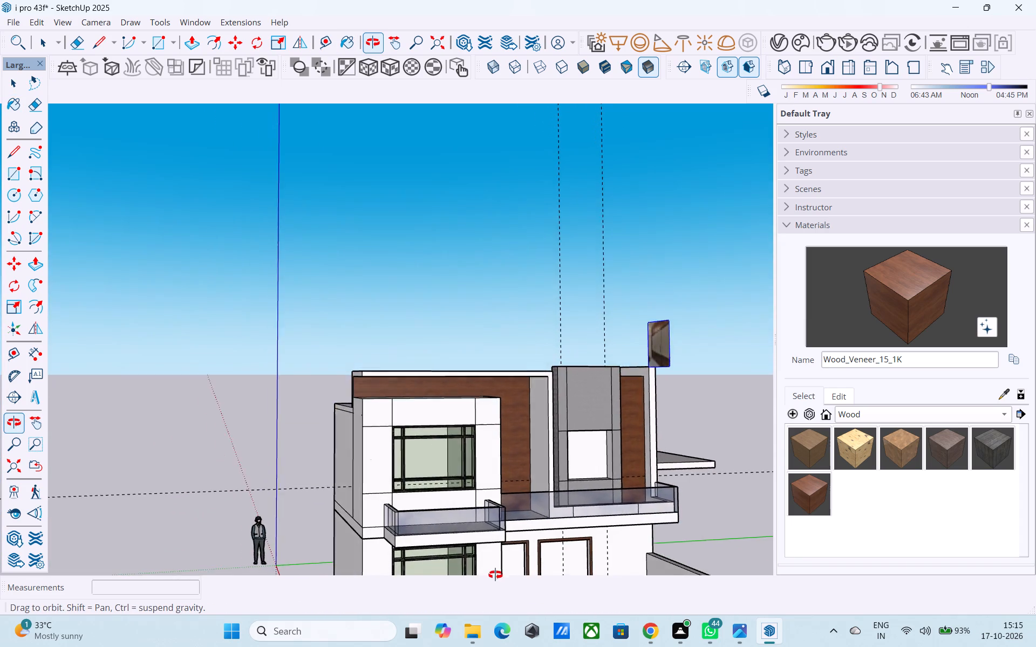
middle_drag(495, 575, 280, 500)
middle_drag(632, 414, 509, 426)
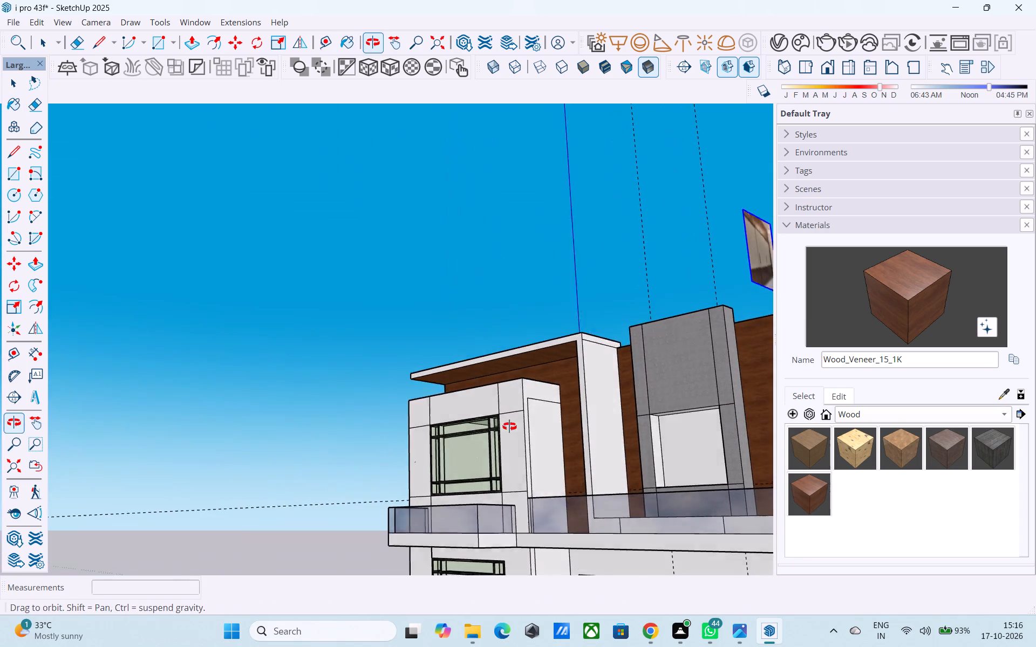
middle_drag(509, 426, 499, 428)
scroll(449, 426, down, 5)
middle_drag(456, 435, 793, 508)
scroll(399, 368, up, 9)
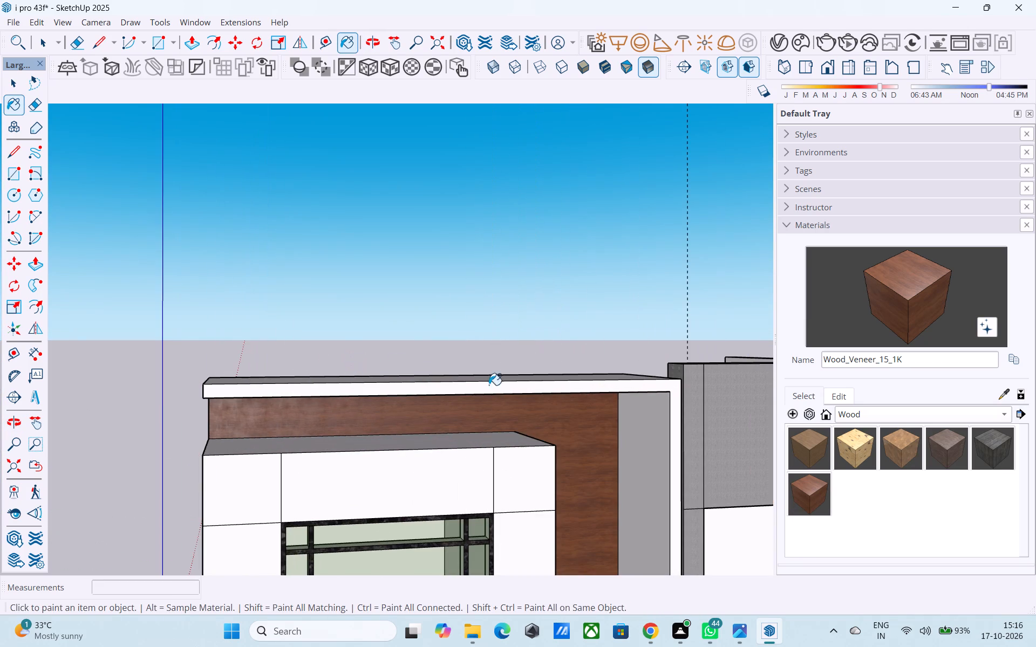
Edit the Wood_Veneer_15_1K material and raise its normal map strength to 5.00.
click(840, 400)
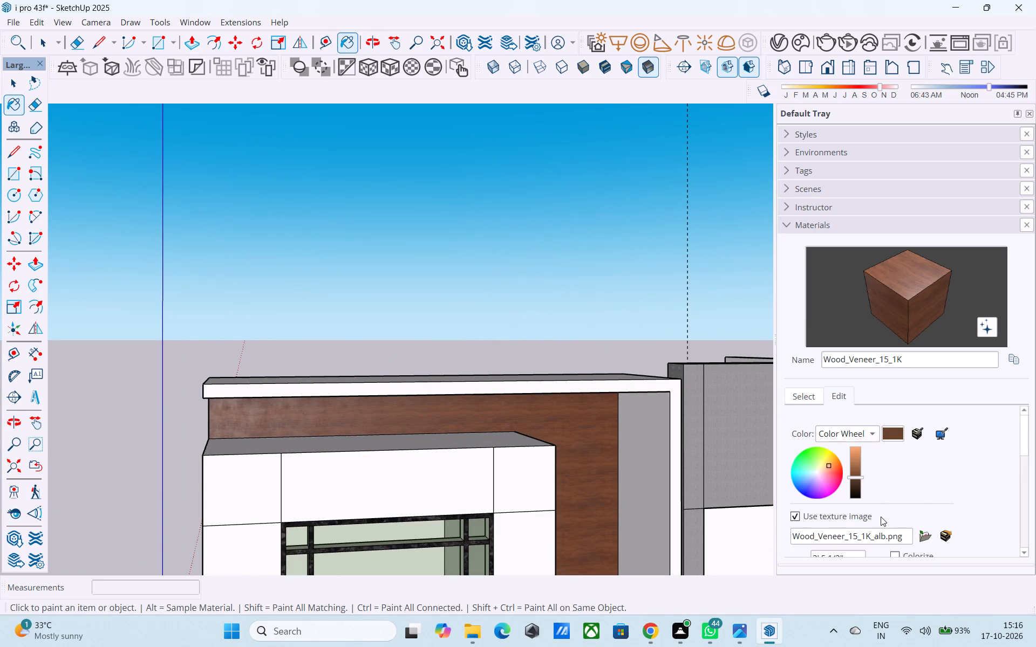
scroll(881, 517, down, 6)
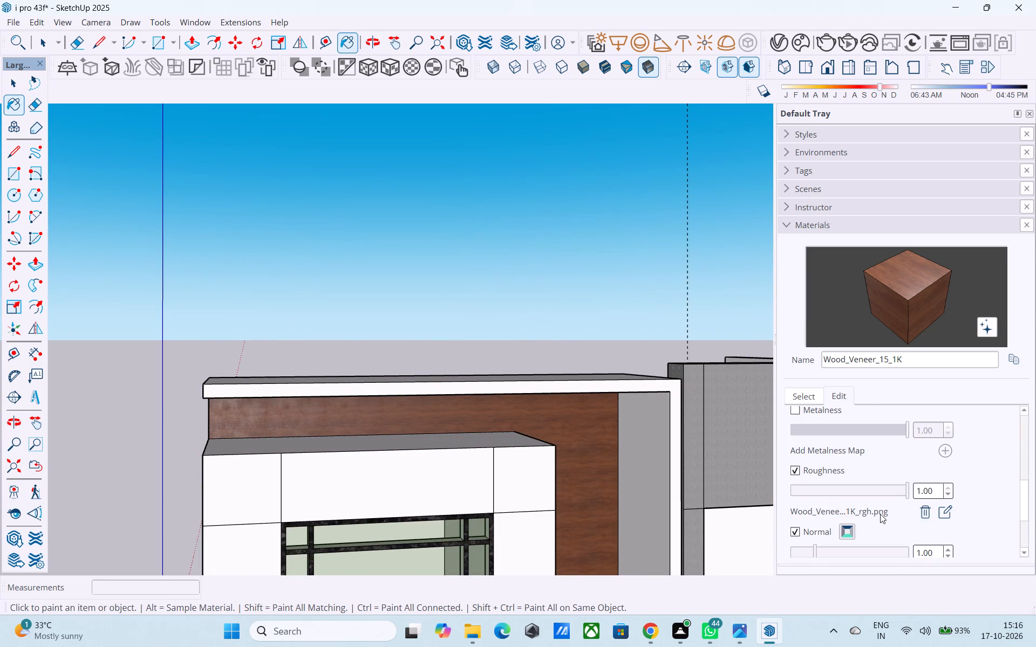
scroll(878, 506, down, 2)
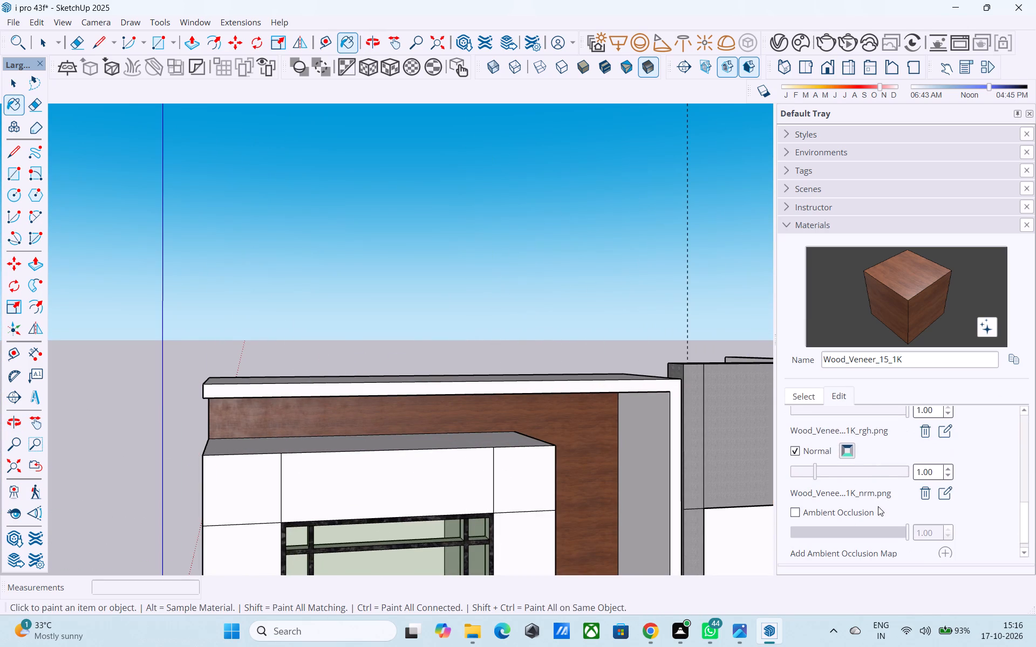
scroll(823, 478, up, 3)
scroll(822, 478, down, 4)
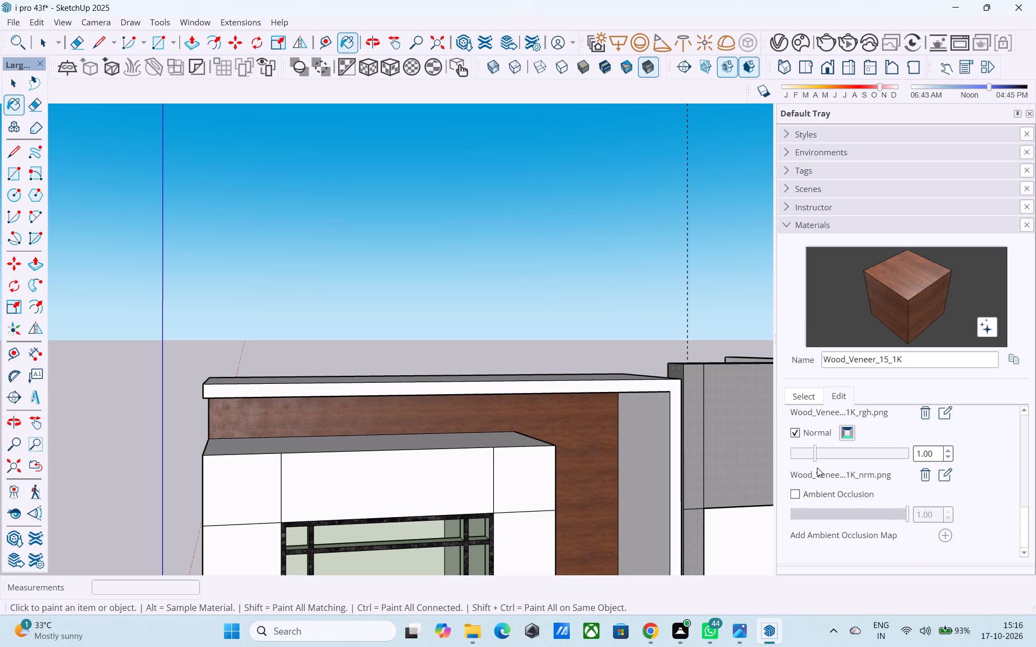
drag(814, 459, 1035, 451)
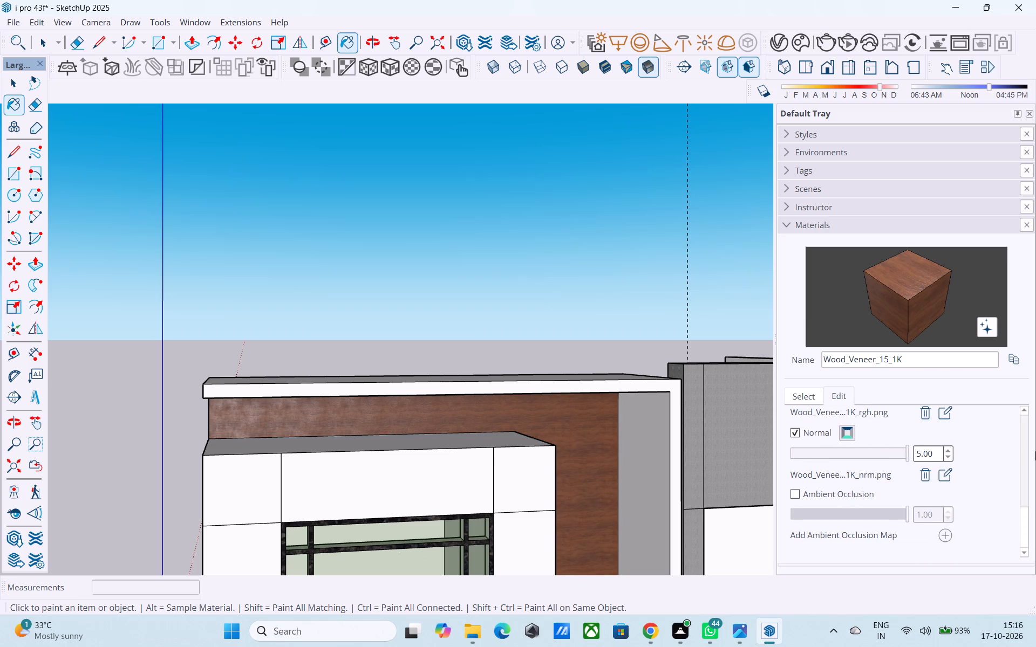
drag(1035, 451, 1035, 453)
middle_drag(425, 457, 533, 392)
scroll(379, 424, up, 10)
middle_drag(359, 426, 340, 487)
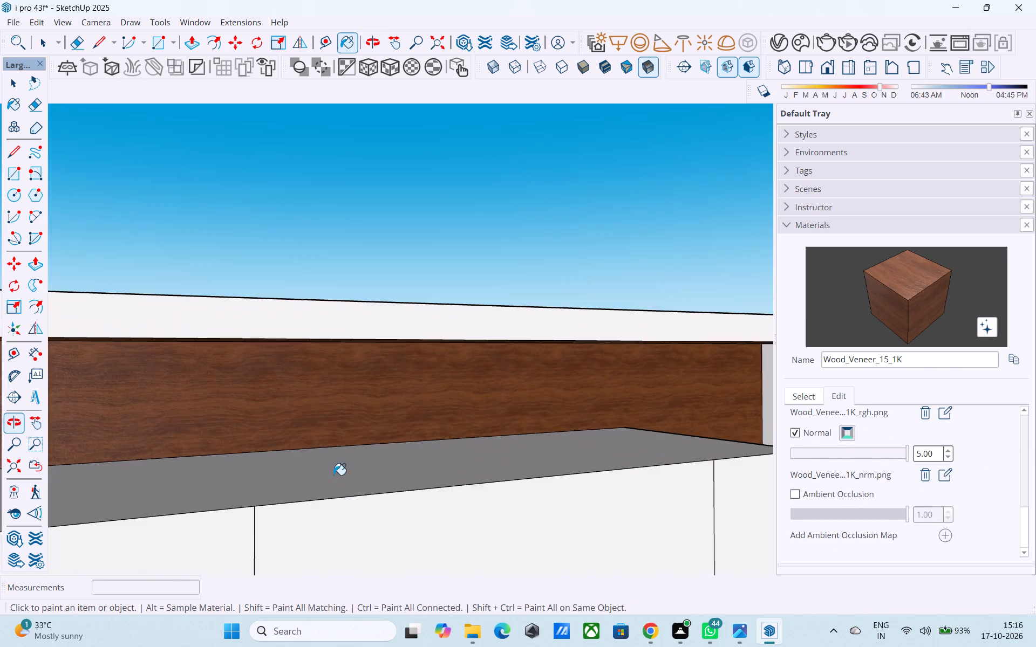
scroll(302, 405, up, 5)
drag(908, 458, 1035, 456)
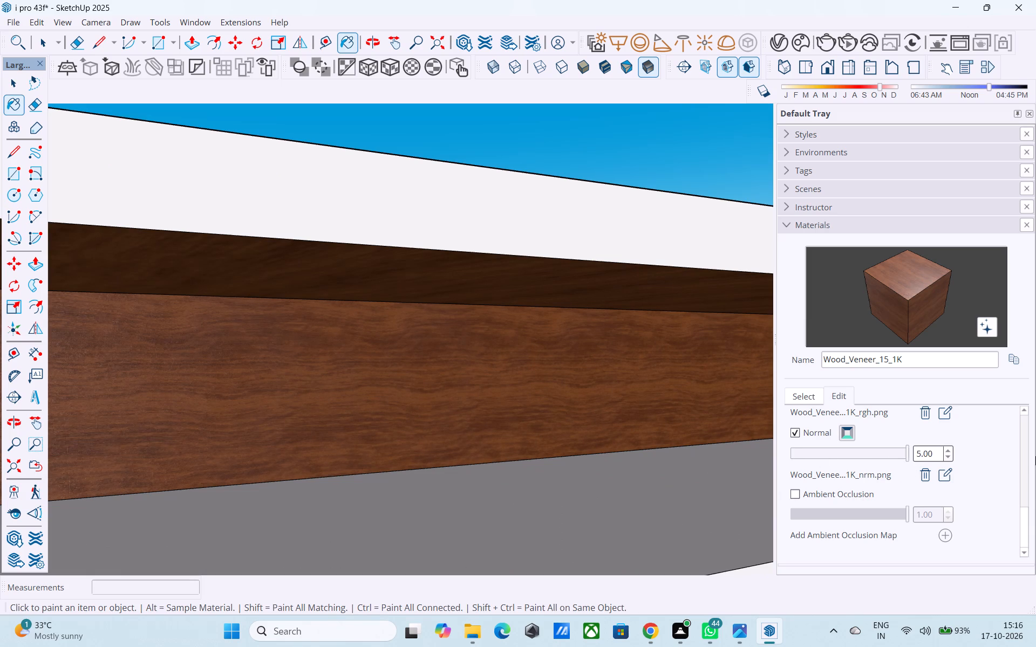
drag(1035, 456, 1009, 459)
Examine the adjusted wood veneer on the upper-floor facade from near and far.
scroll(636, 455, down, 14)
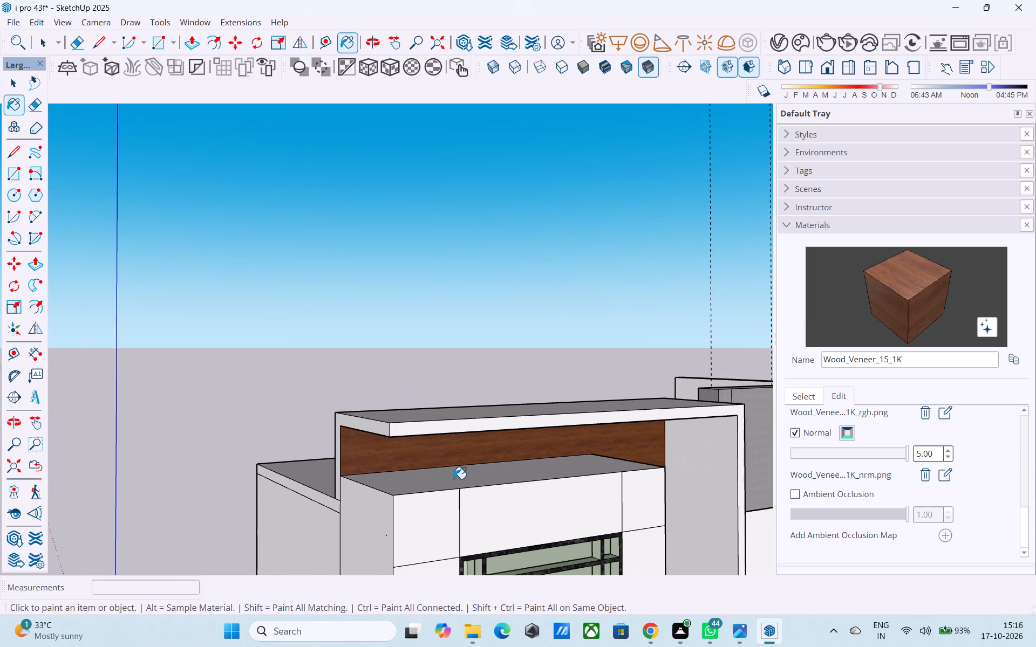
middle_drag(454, 480, 433, 460)
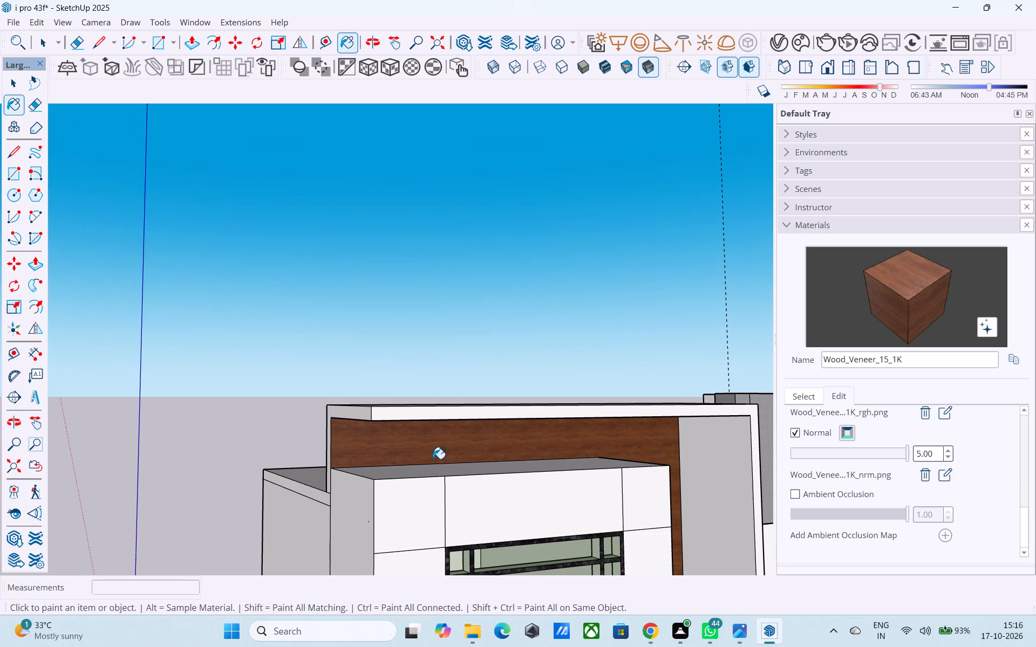
scroll(435, 459, down, 4)
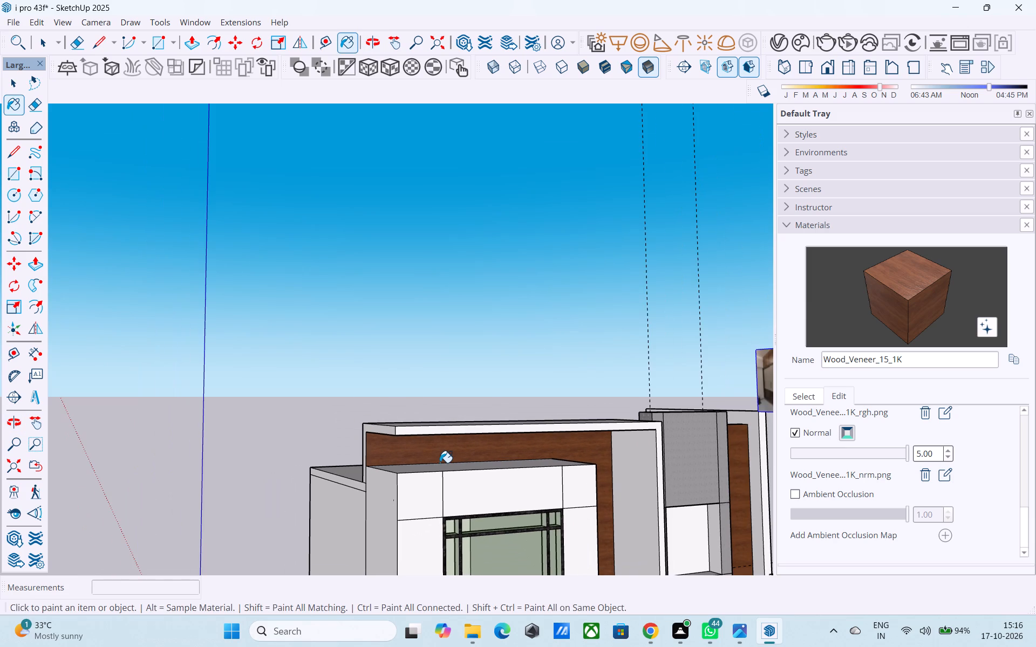
scroll(392, 443, down, 3)
middle_drag(530, 448, 356, 433)
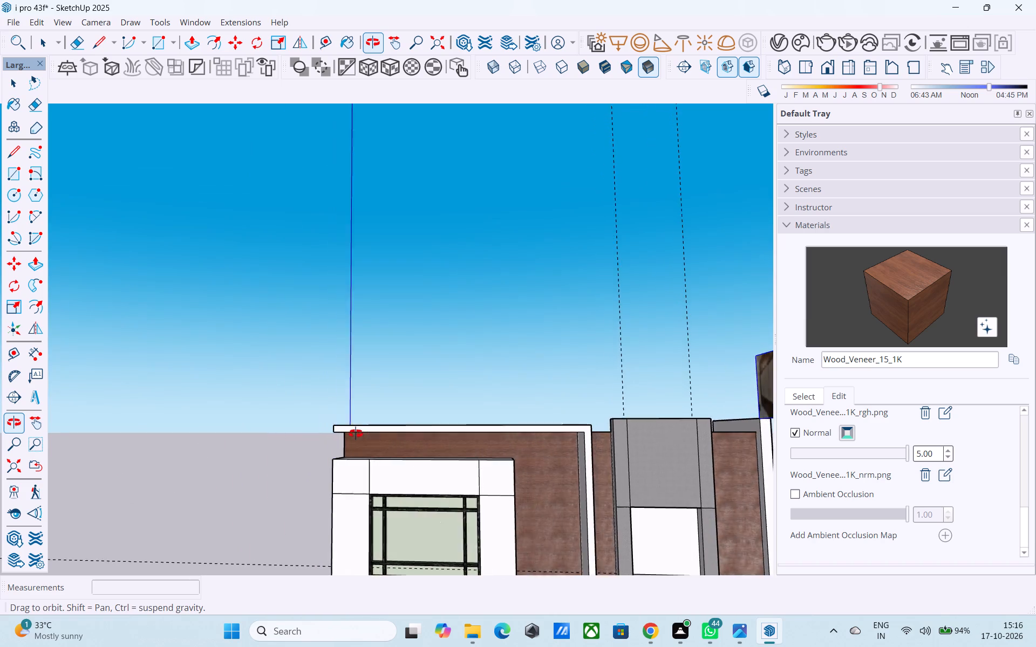
middle_drag(356, 433, 330, 437)
scroll(330, 437, down, 5)
middle_drag(393, 438, 481, 607)
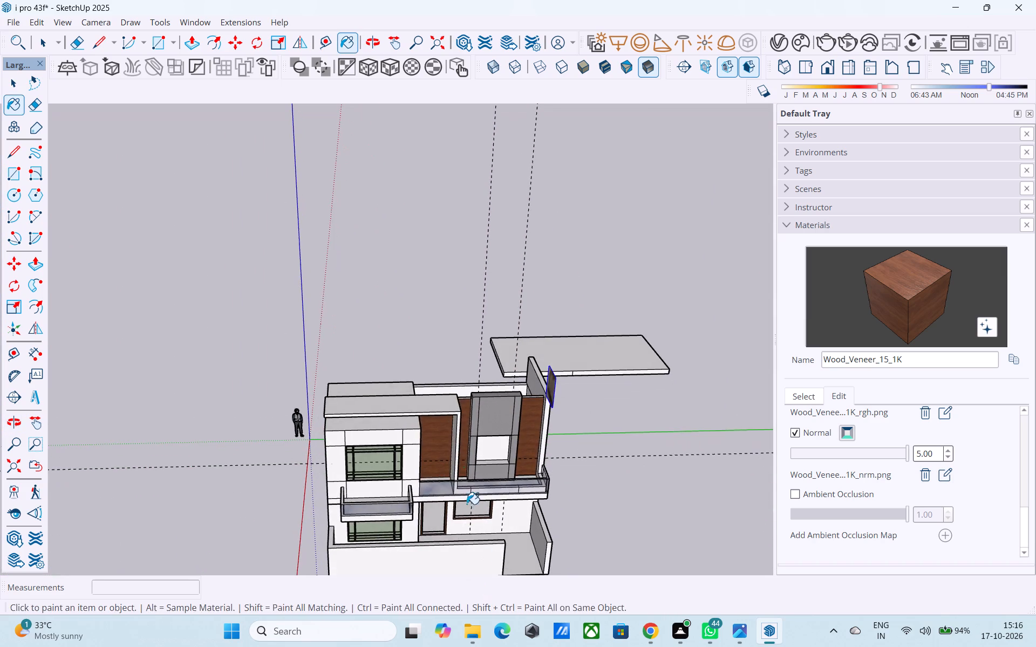
Draw an 18' by 10' 3" rectangle across the open roof well, level with the underside of the adjoining slab.
middle_drag(462, 428, 456, 621)
middle_drag(467, 429, 810, 414)
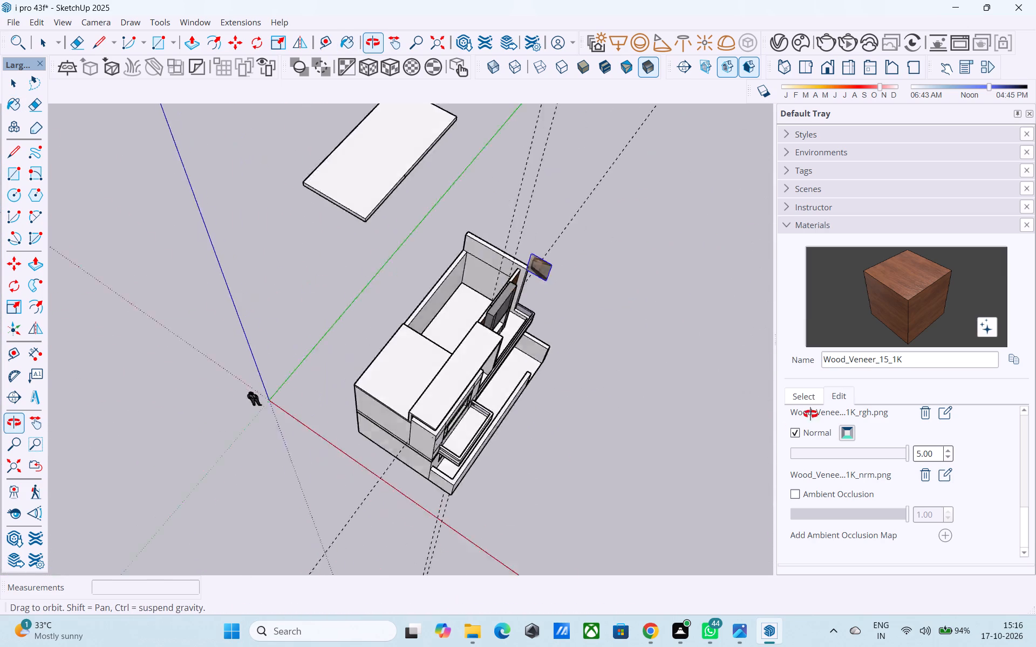
middle_drag(810, 414, 884, 370)
middle_drag(410, 363, 884, 274)
middle_drag(331, 314, 621, 254)
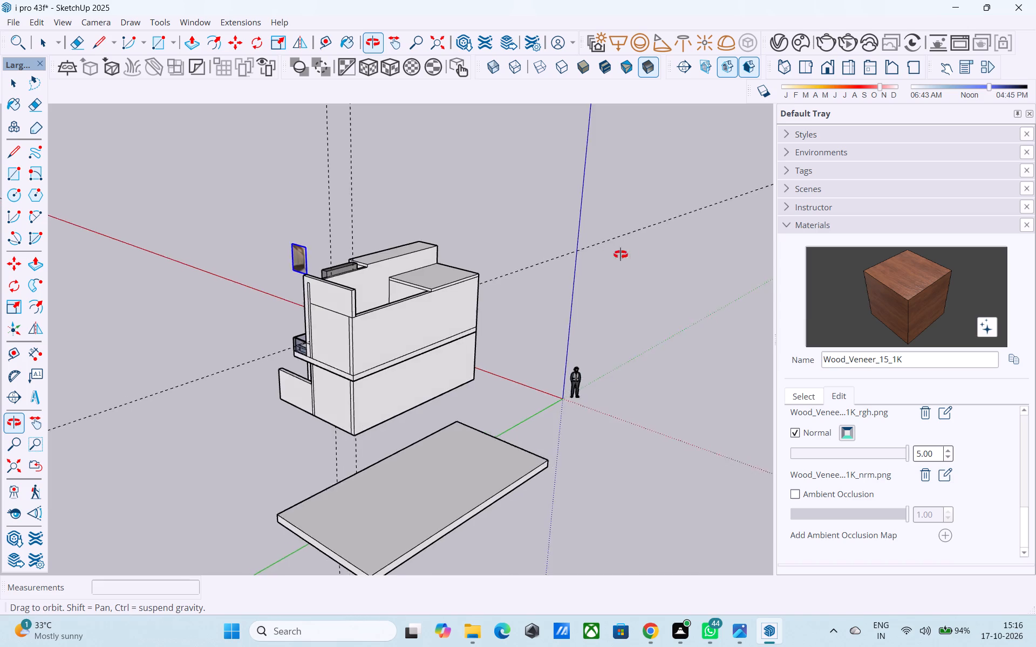
middle_drag(621, 254, 179, 297)
scroll(240, 280, up, 5)
scroll(345, 281, up, 10)
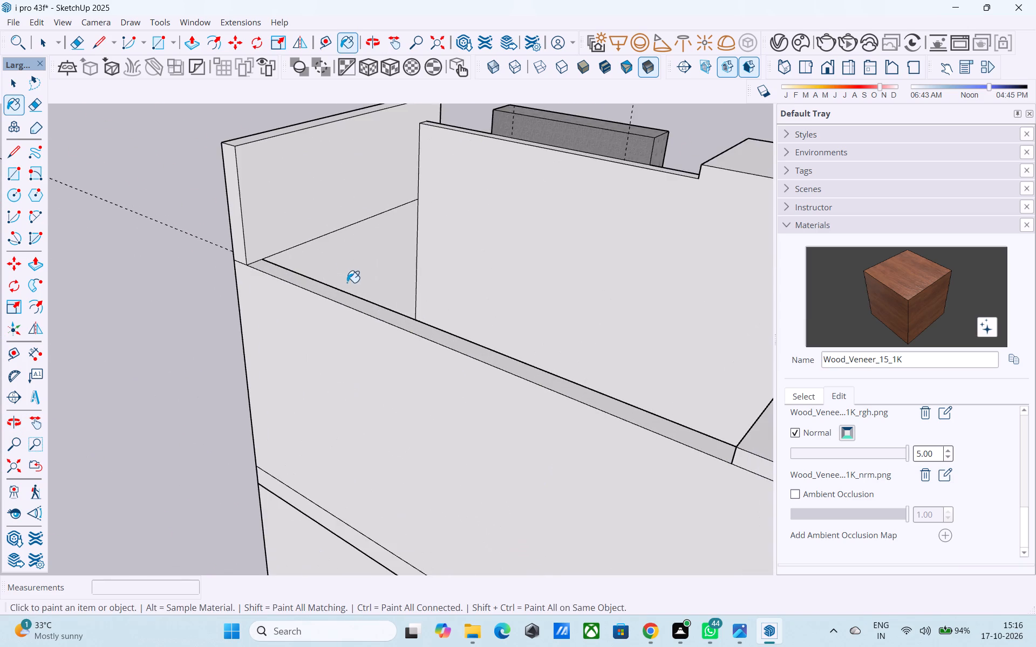
middle_drag(344, 288, 182, 253)
scroll(337, 289, up, 1)
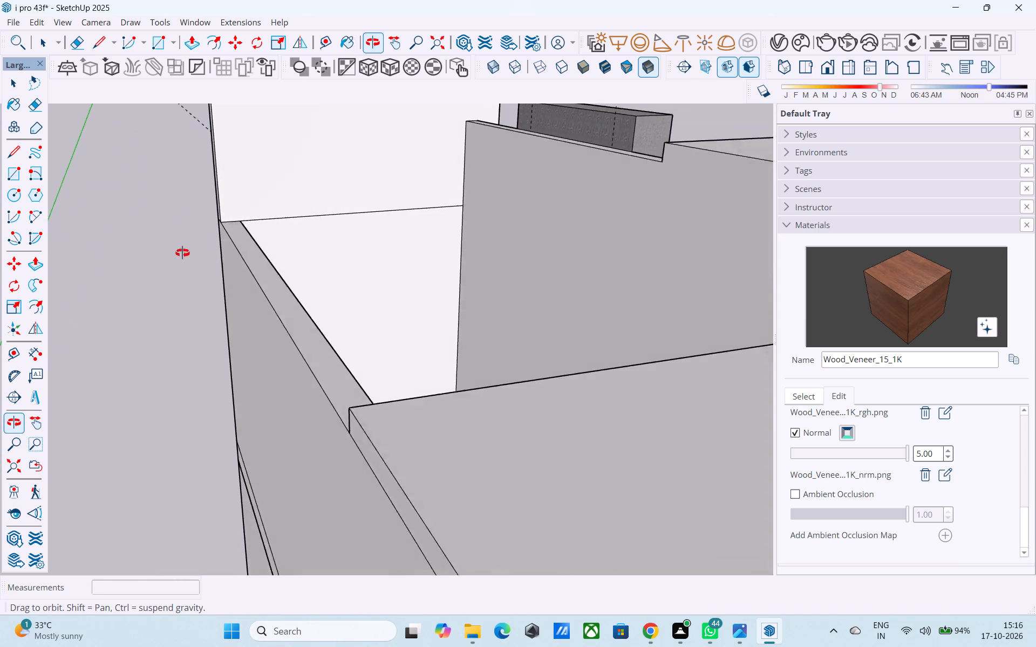
middle_drag(182, 253, 111, 266)
scroll(233, 234, up, 1)
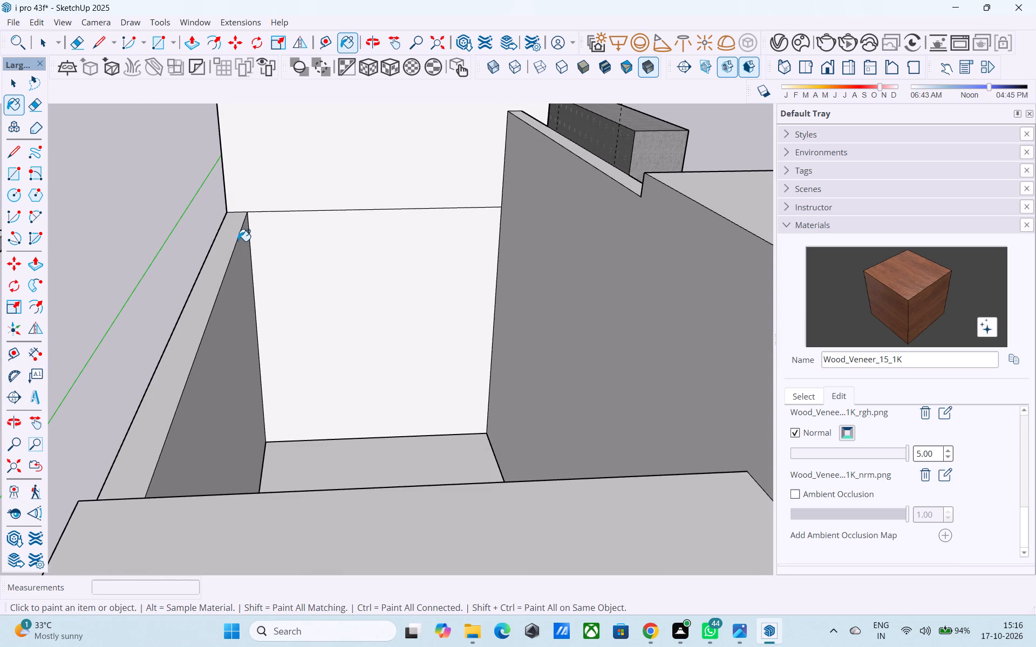
key(r)
click(229, 207)
scroll(232, 209, down, 5)
middle_drag(235, 212, 663, 359)
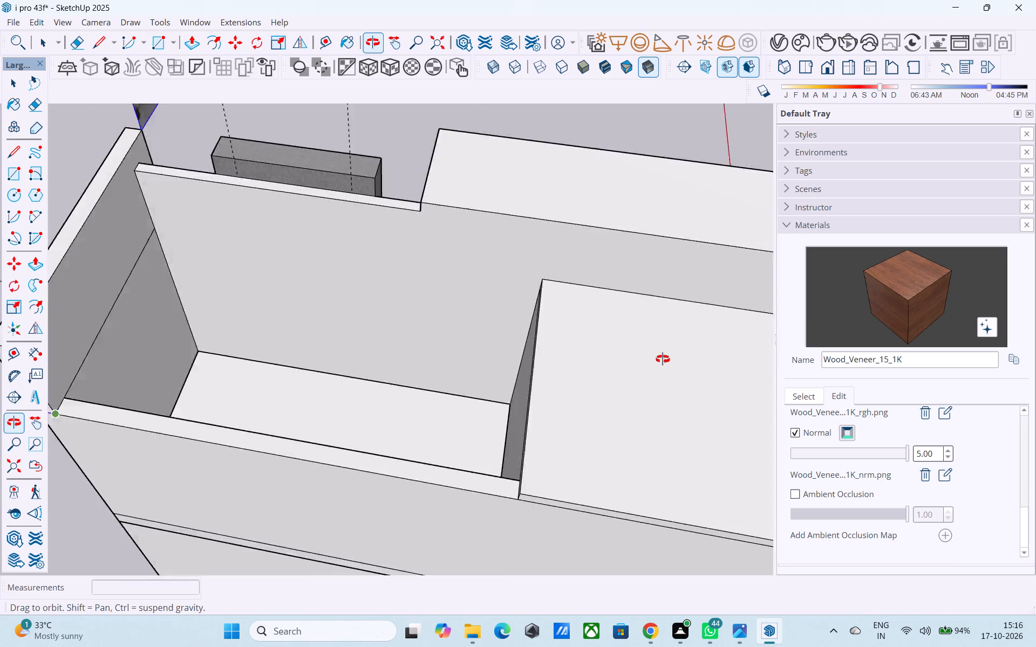
middle_drag(663, 359, 776, 322)
scroll(521, 284, up, 5)
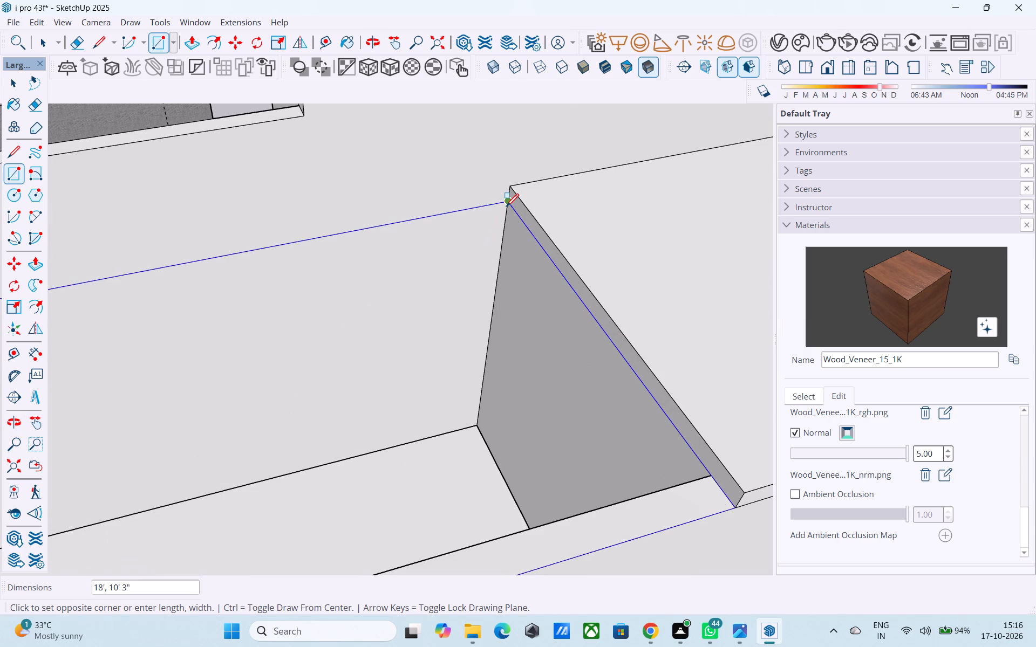
click(506, 208)
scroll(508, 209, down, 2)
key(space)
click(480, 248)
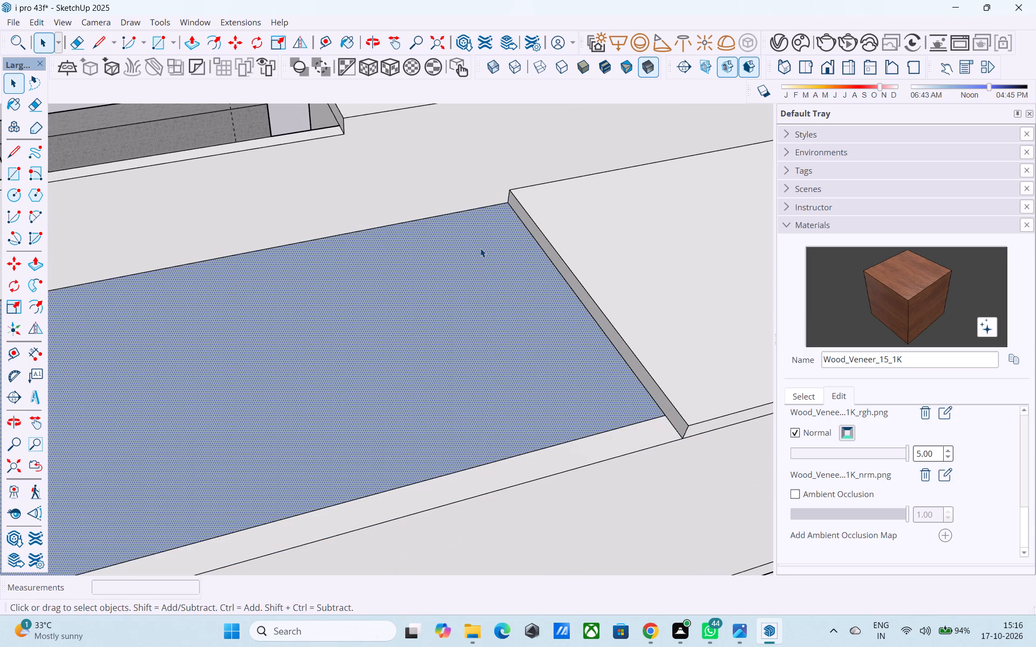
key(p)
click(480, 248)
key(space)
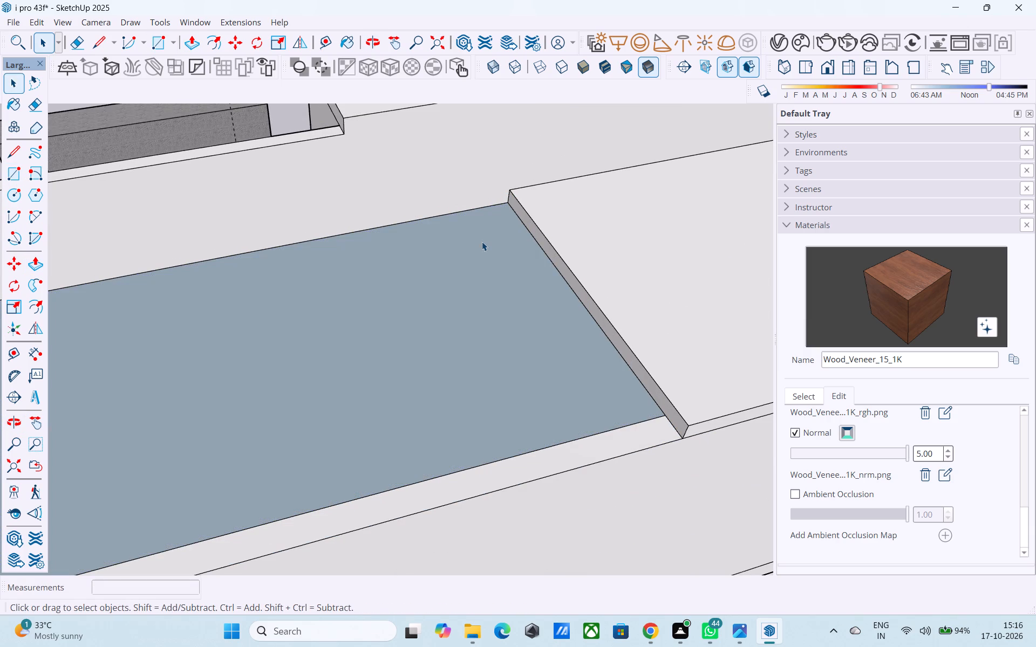
Draw an 18' by 10' 3" rectangle over the well, flush with the top of the adjoining roof slab.
scroll(483, 243, down, 5)
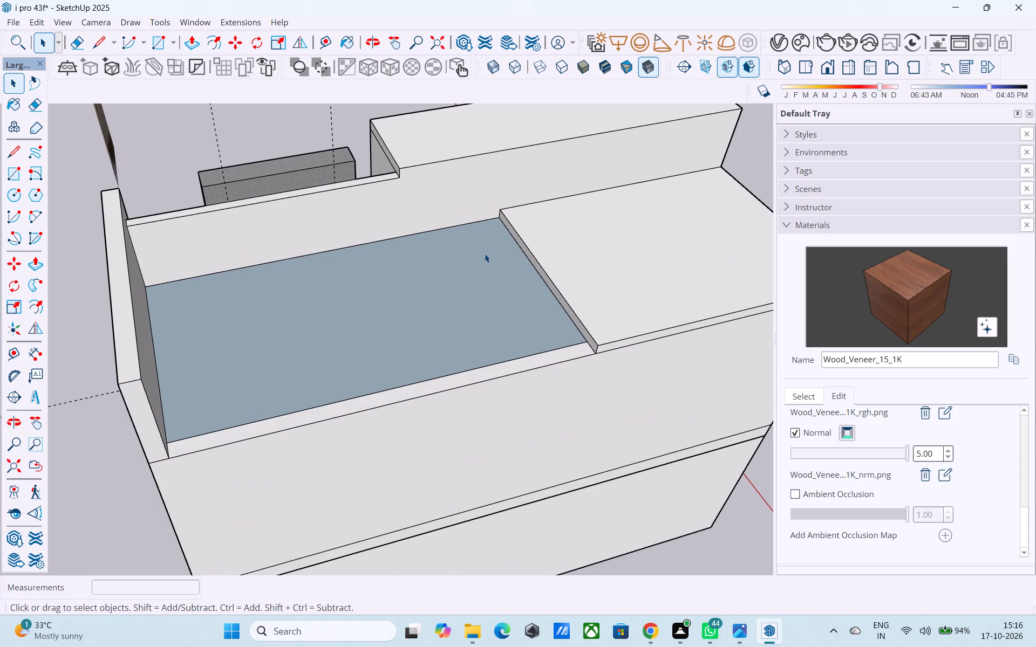
middle_click(496, 285)
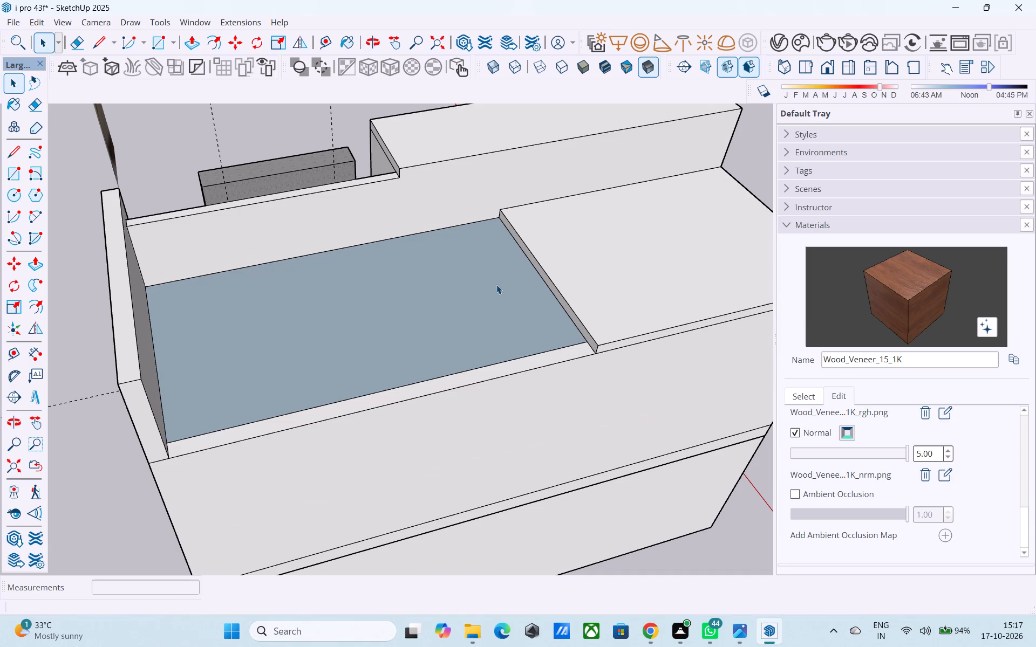
key(r)
click(500, 209)
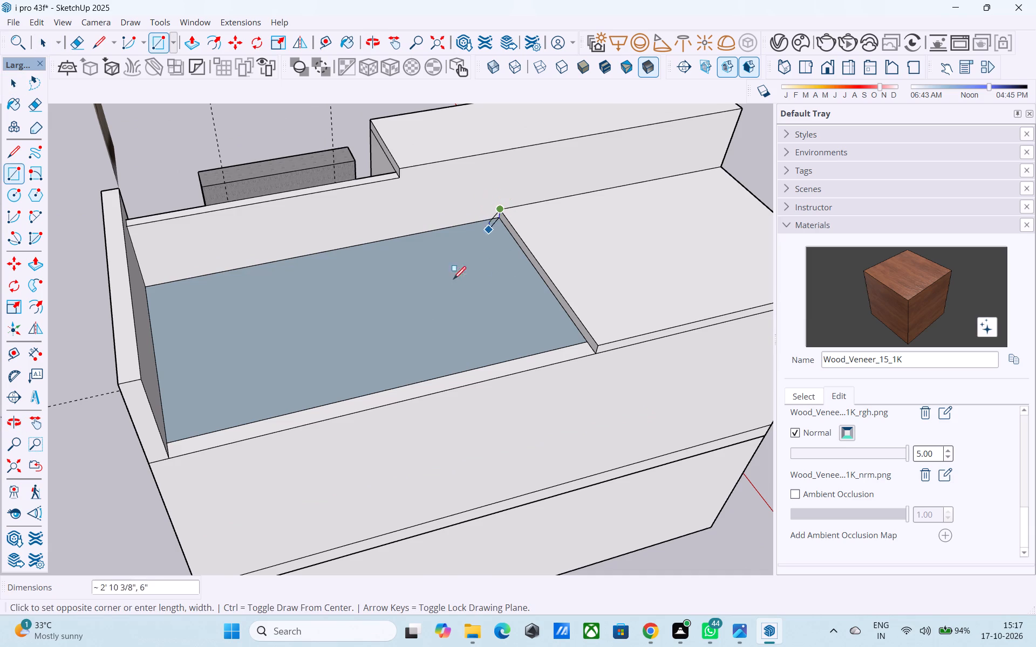
click(161, 448)
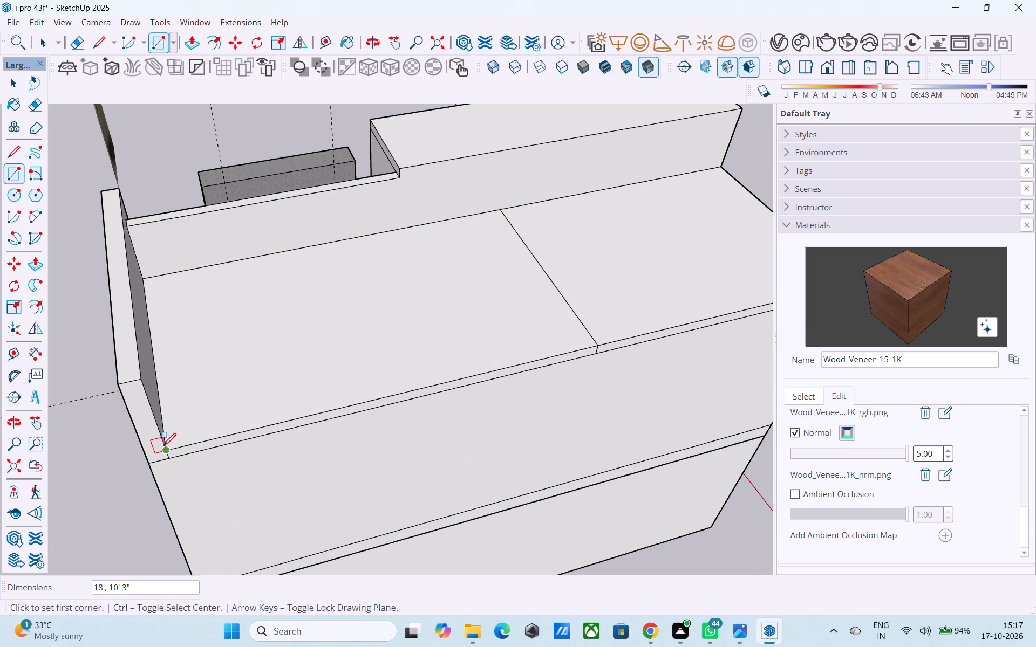
Offset the outline of the roof face covering the well 2' inward.
middle_drag(325, 416, 24, 381)
middle_drag(446, 335, 331, 307)
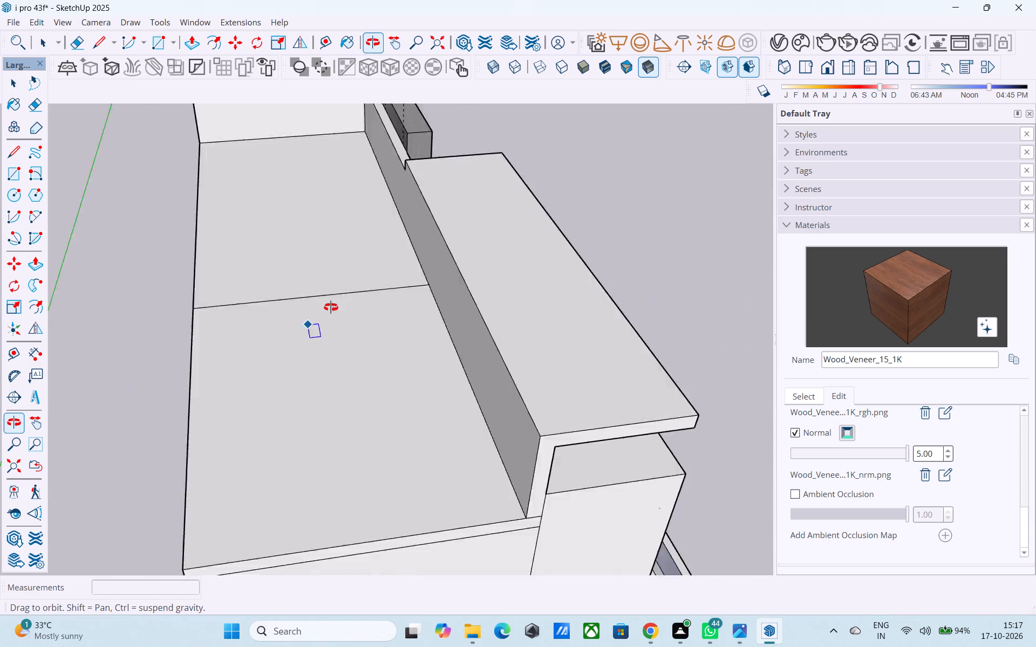
middle_drag(331, 307, 342, 452)
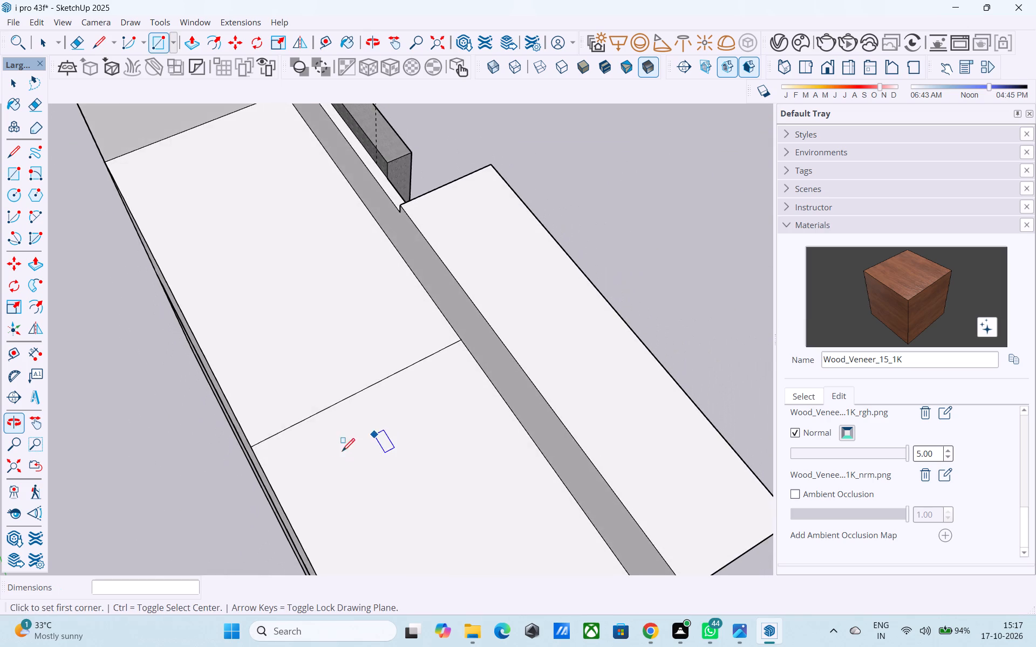
scroll(319, 407, down, 5)
key(space)
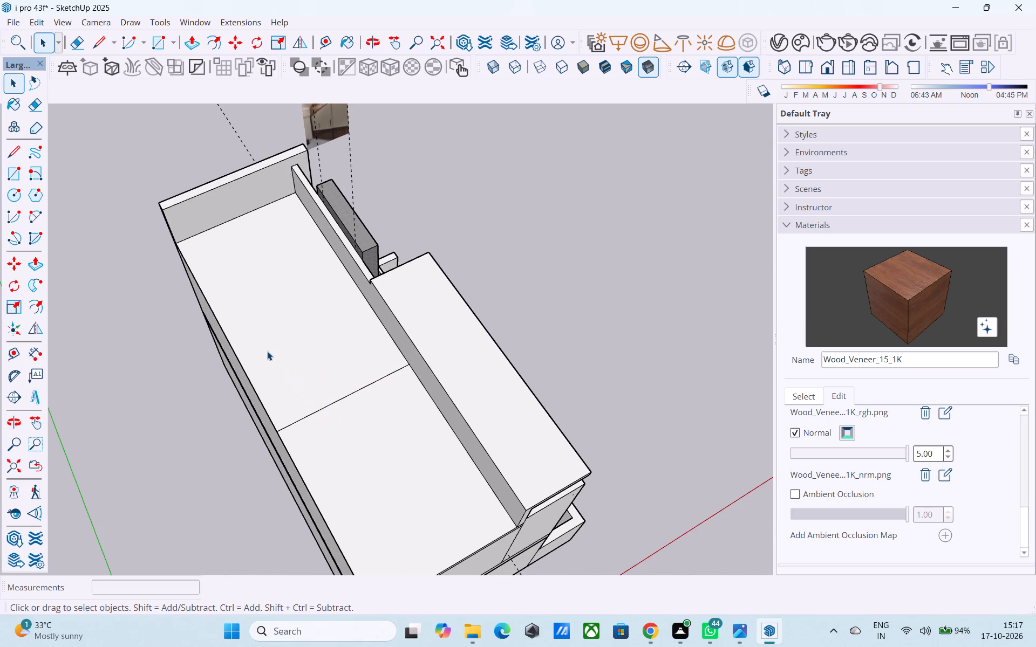
shift+middle_drag(267, 351, 486, 330)
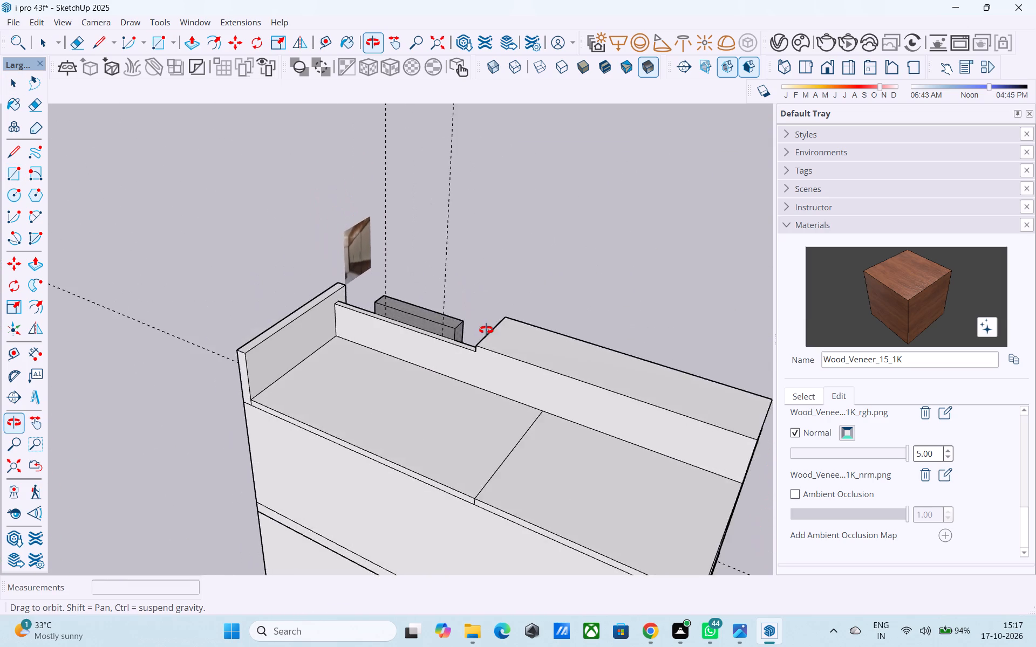
shift+middle_drag(486, 330, 367, 309)
middle_drag(346, 369, 315, 354)
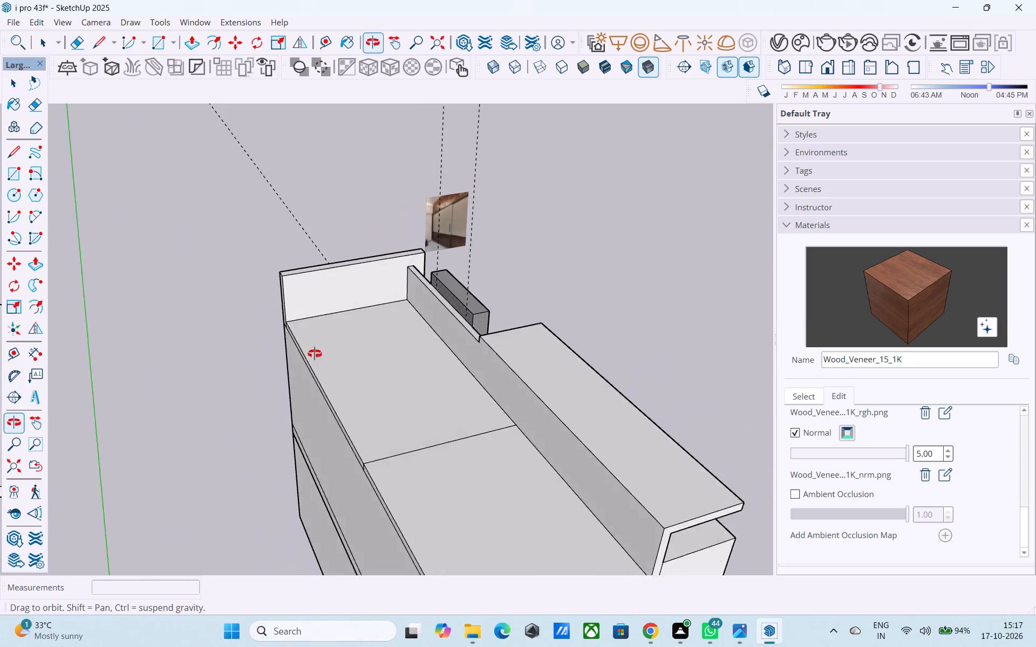
middle_drag(315, 354, 309, 388)
scroll(306, 396, up, 3)
click(380, 397)
key(f)
click(380, 397)
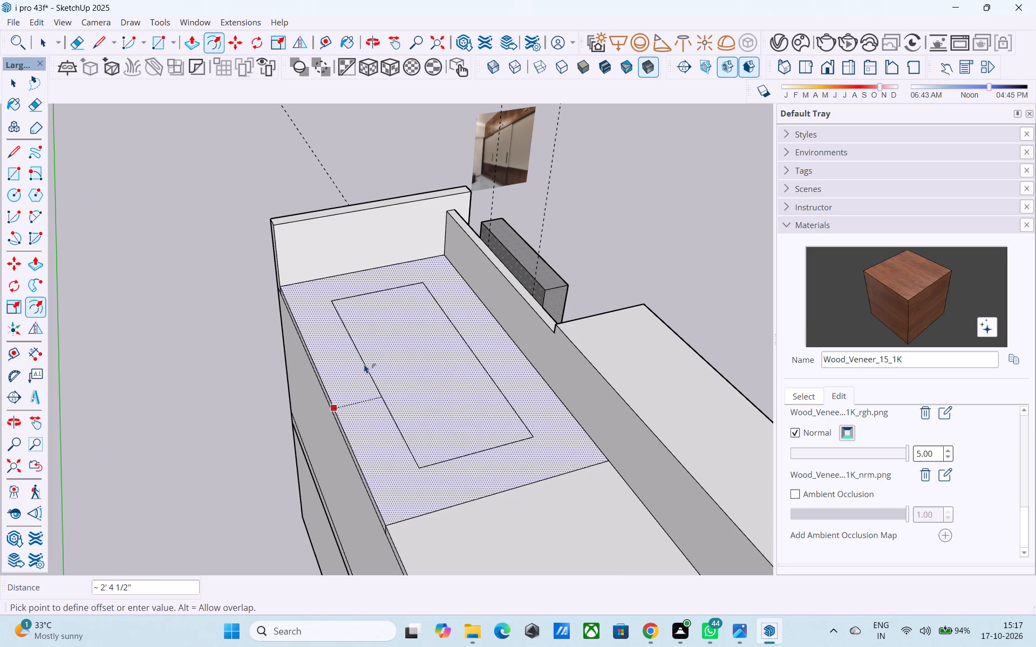
text(2')
key(Return)
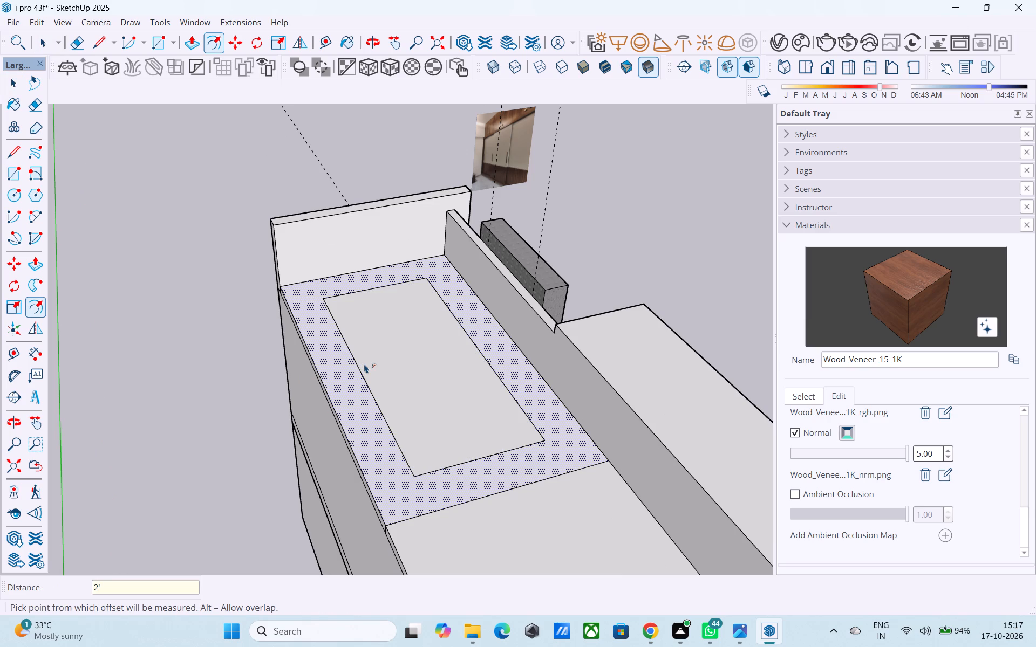
Copy the inner rectangle's short edge nearest the end parapet 10' along its long side.
middle_drag(358, 379, 339, 538)
scroll(364, 517, down, 4)
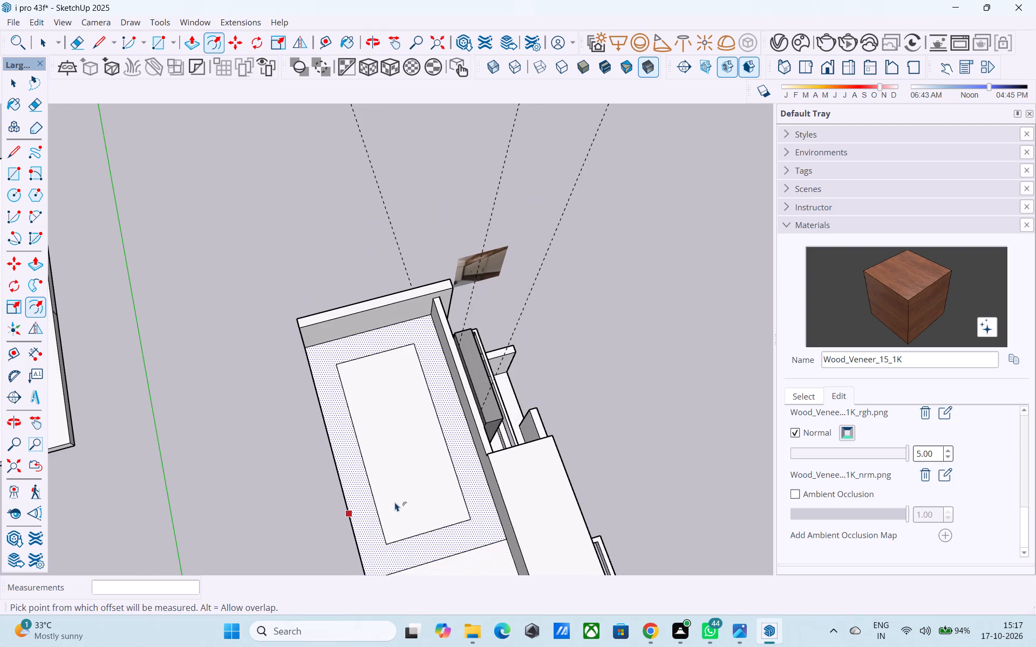
middle_drag(398, 503, 387, 473)
middle_drag(422, 362, 761, 286)
scroll(412, 334, up, 4)
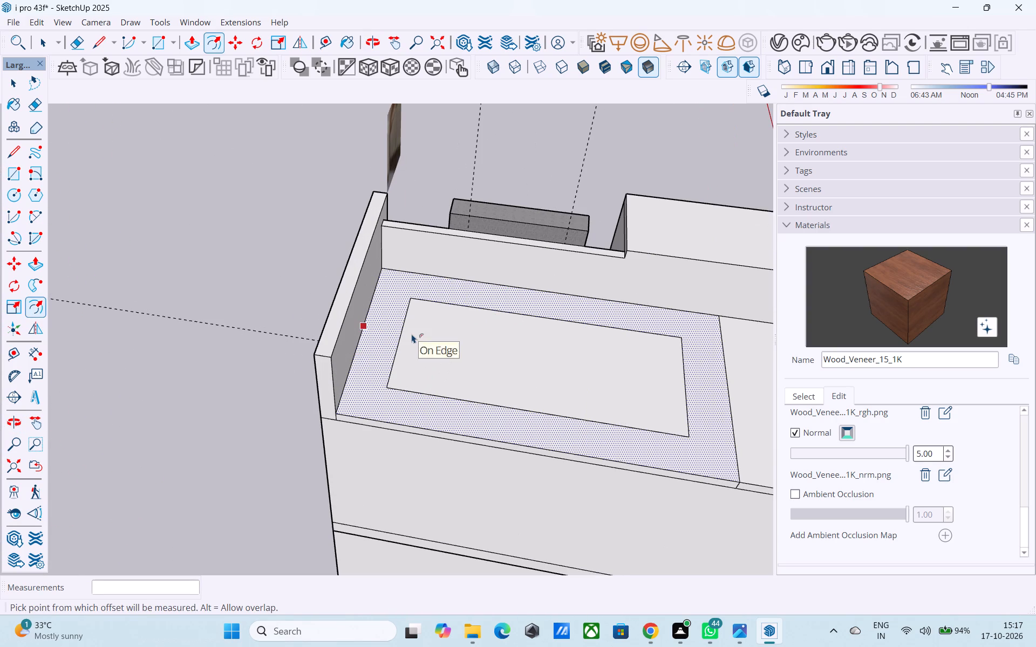
key(space)
click(405, 329)
key(m)
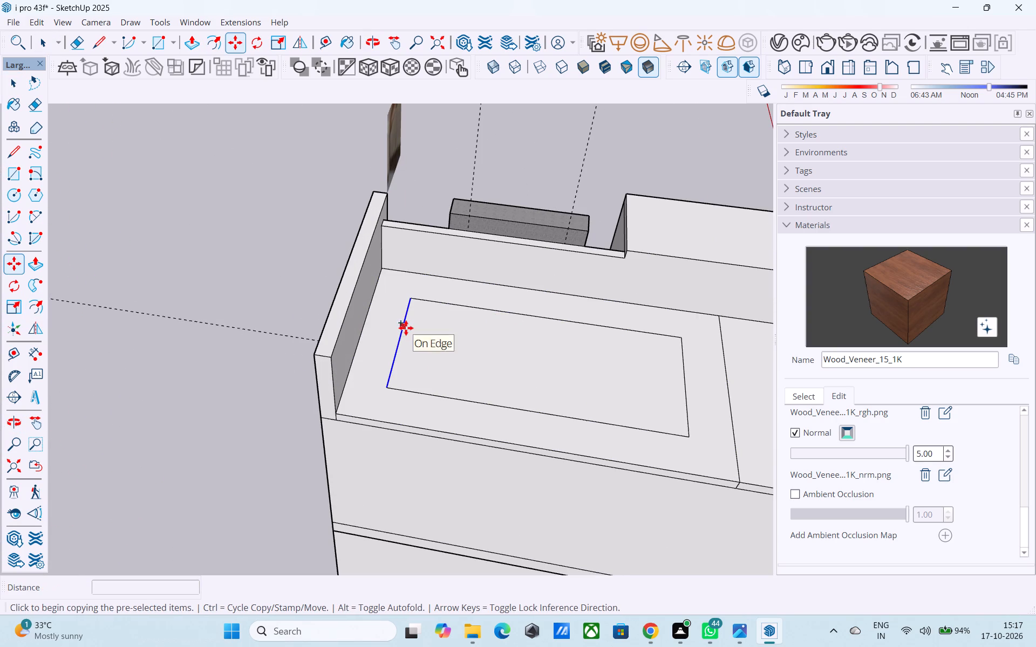
click(389, 389)
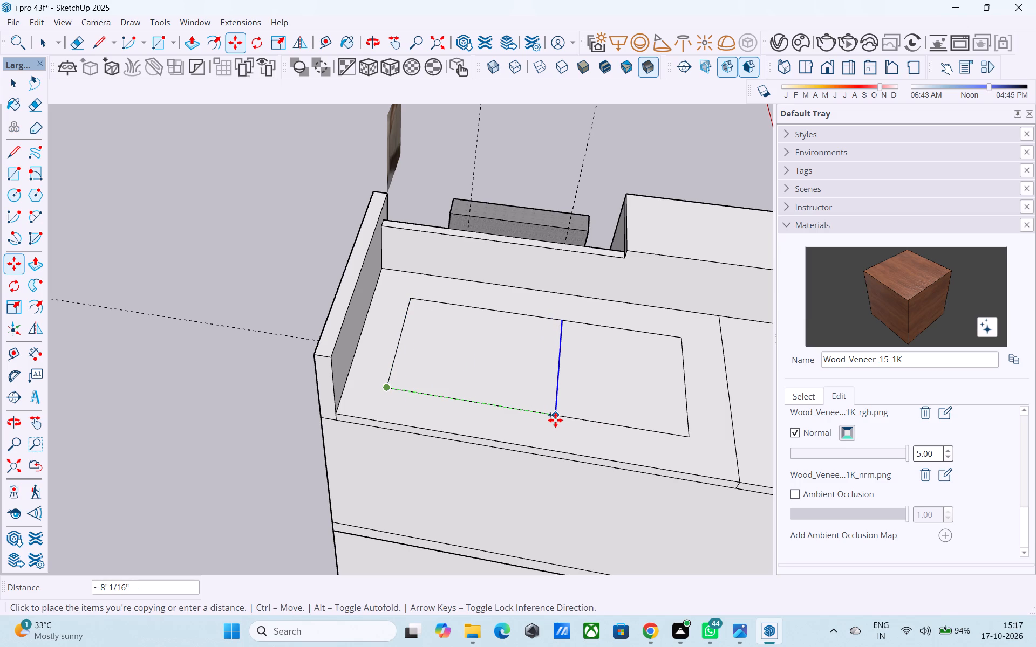
text(10')
key(Return)
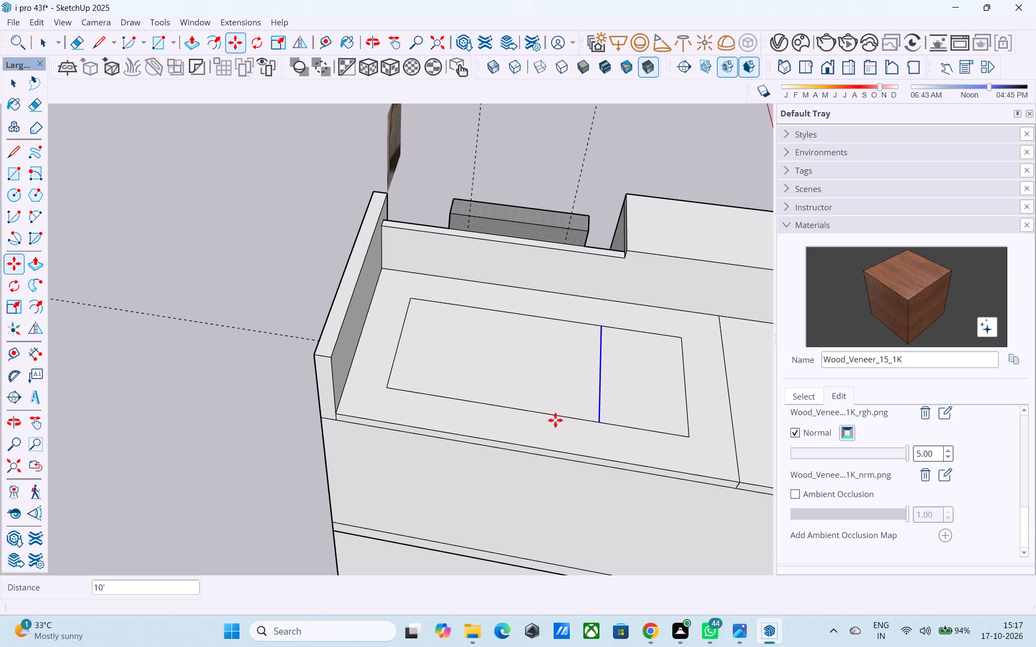
Erase the inner rectangle's leftover edges beyond the copied line, leaving a 10' long rectangle.
middle_drag(598, 387, 613, 393)
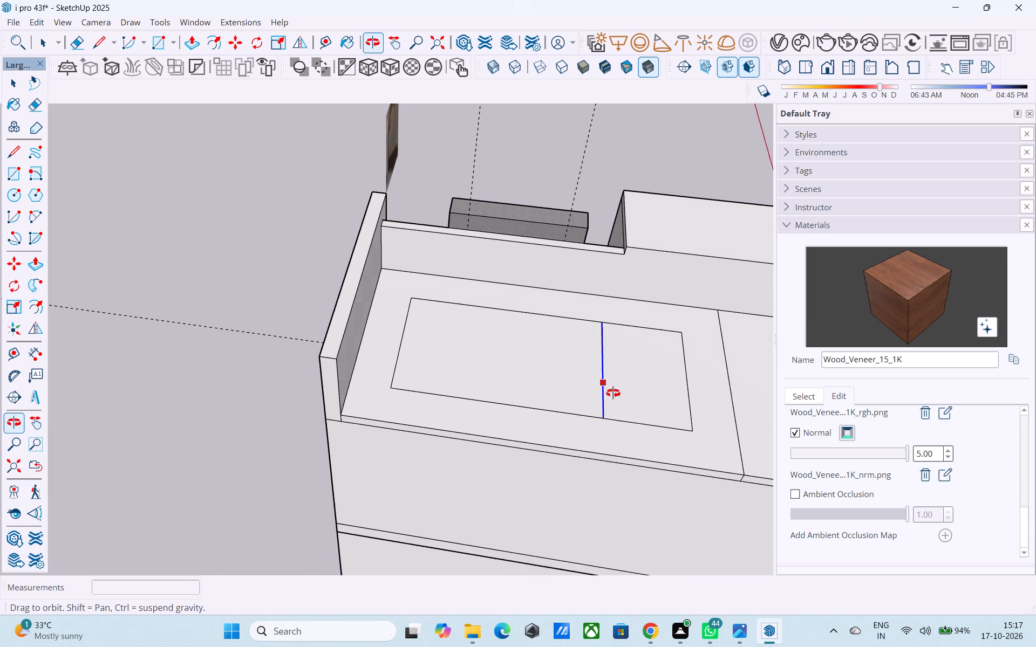
middle_drag(613, 393, 621, 422)
key(e)
drag(619, 419, 619, 434)
drag(694, 405, 687, 402)
click(644, 329)
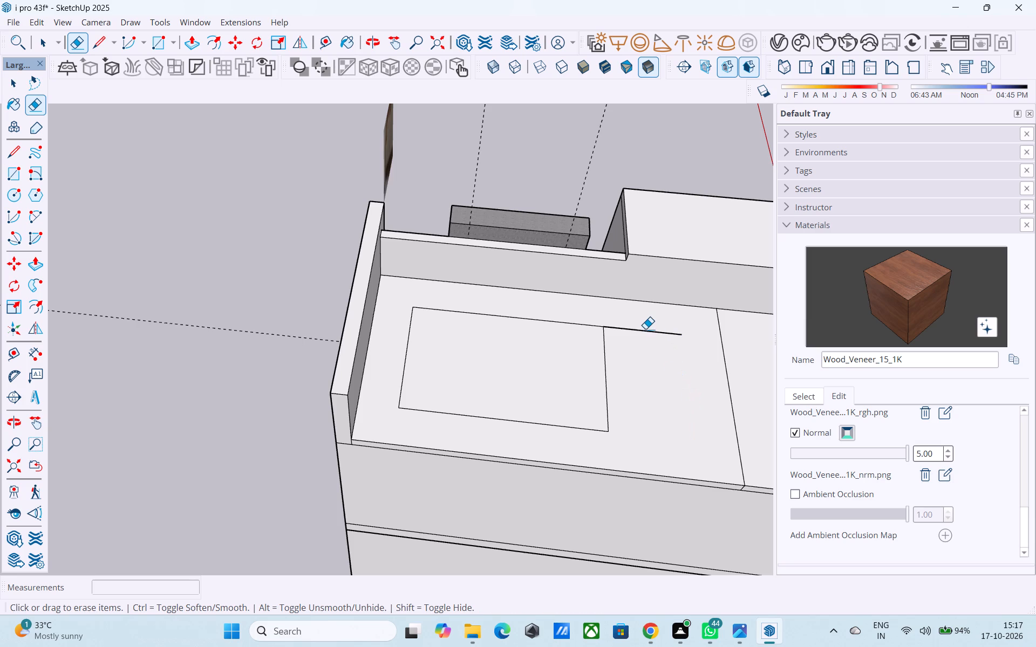
click(647, 332)
Offset the 10' long roof rectangle 6" inward to form a border strip.
key(space)
click(430, 367)
key(f)
click(430, 367)
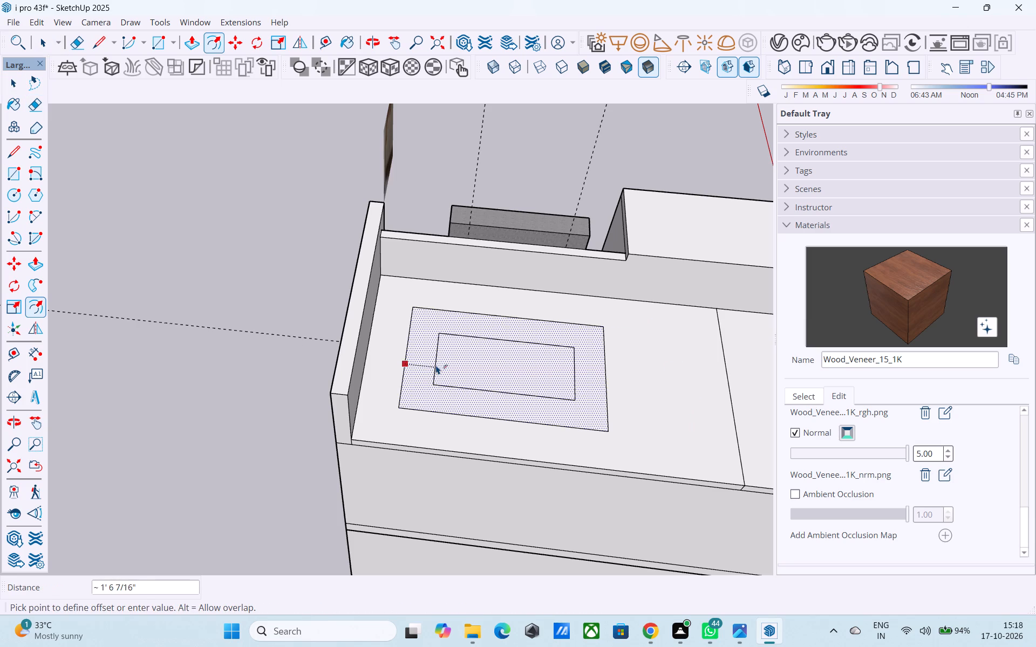
key(6)
key(shift+quotedbl)
key(Return)
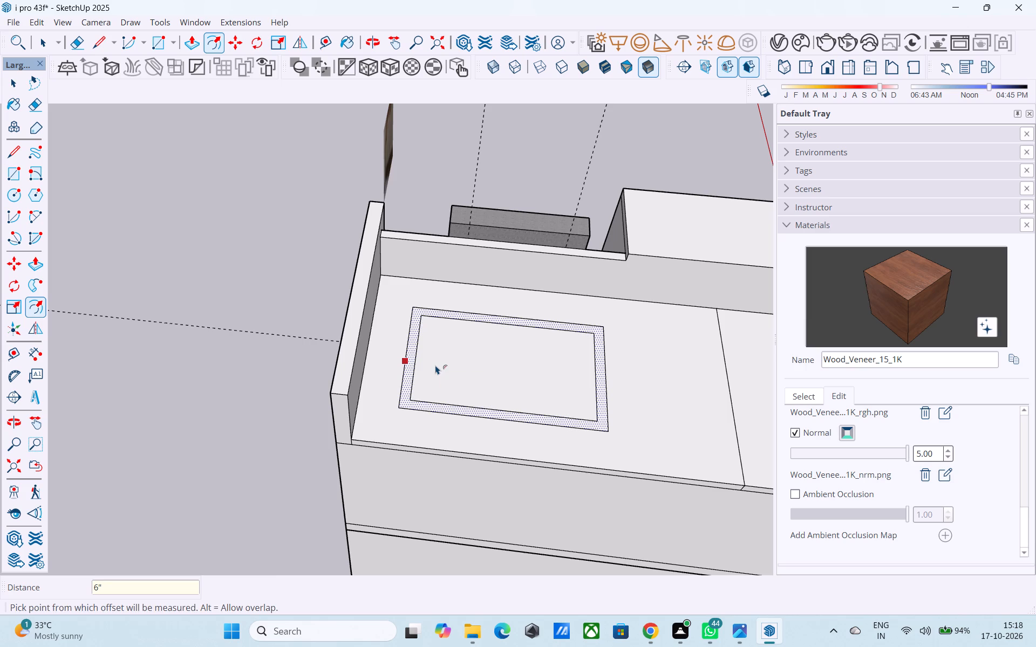
key(space)
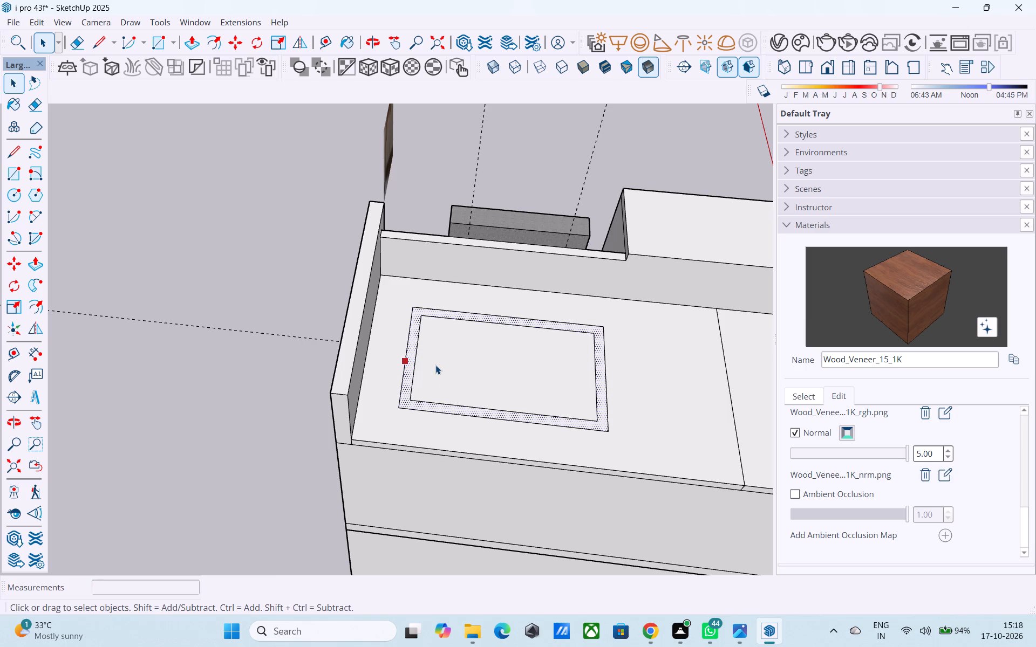
Examine the bordered rectangle on the roof from the side and from above.
middle_drag(428, 425, 396, 406)
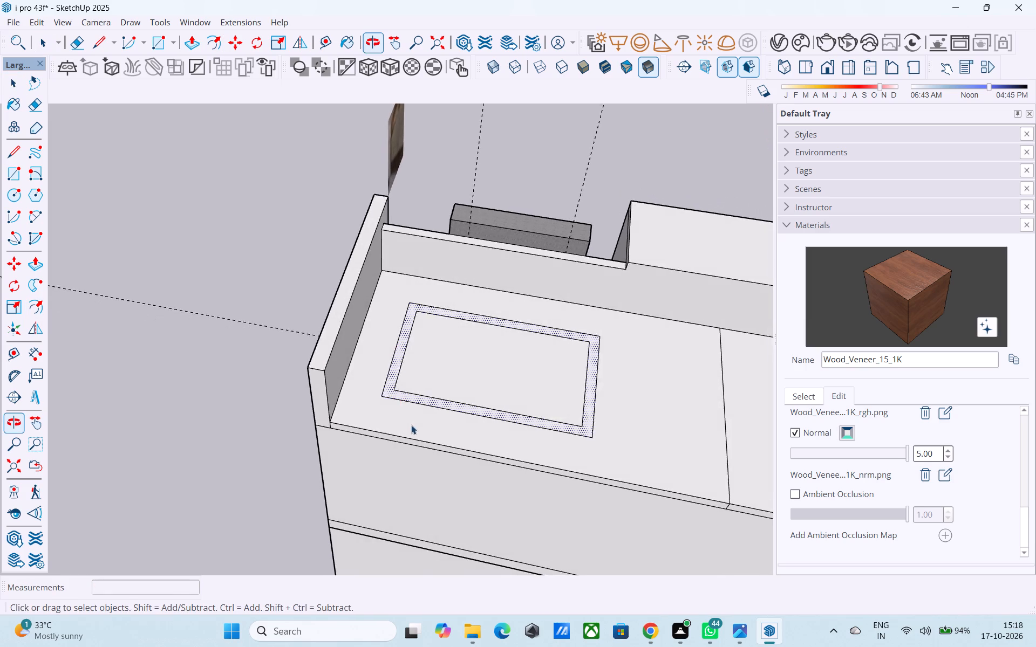
scroll(412, 424, up, 7)
scroll(402, 383, down, 5)
middle_drag(472, 429, 122, 345)
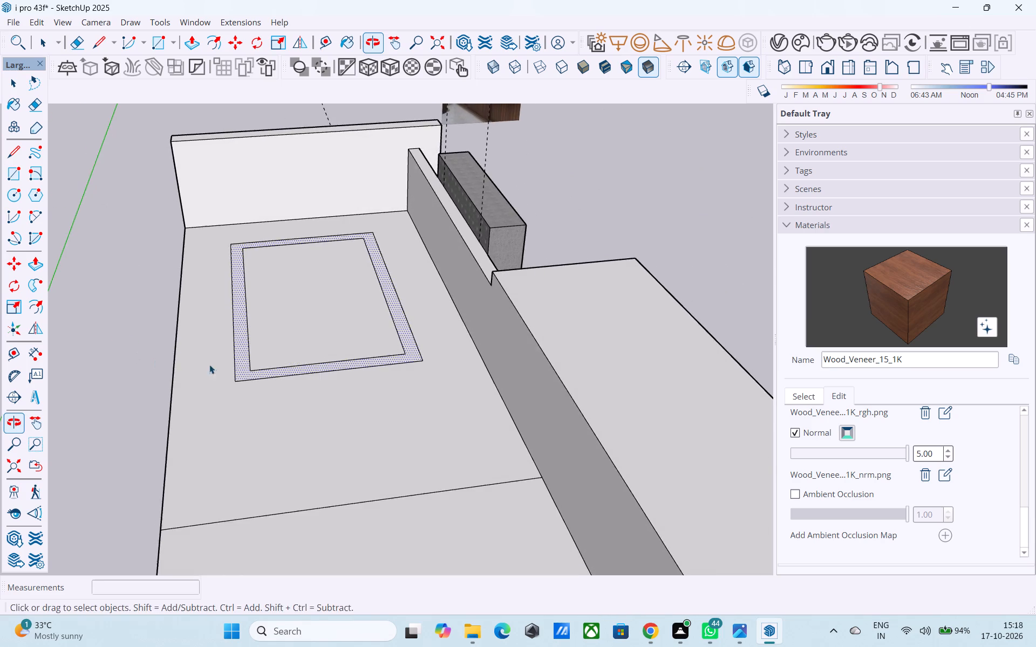
scroll(251, 373, down, 5)
scroll(449, 415, down, 1)
middle_drag(449, 415, 385, 537)
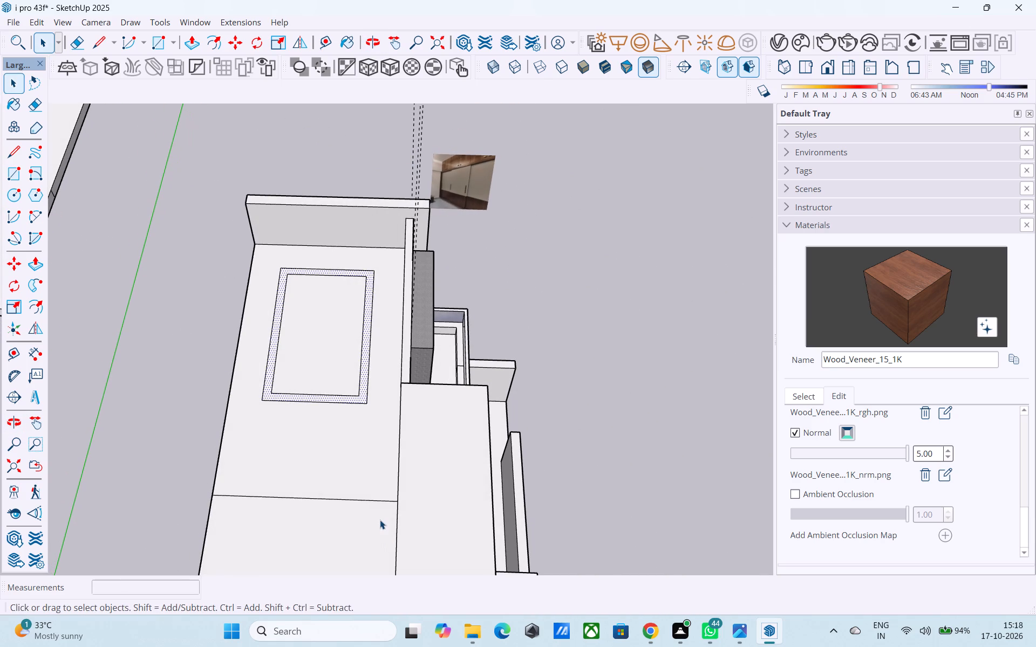
Extrude the 6" border strip on the roof upward 10' to form the walls of a rooftop room.
scroll(381, 518, up, 1)
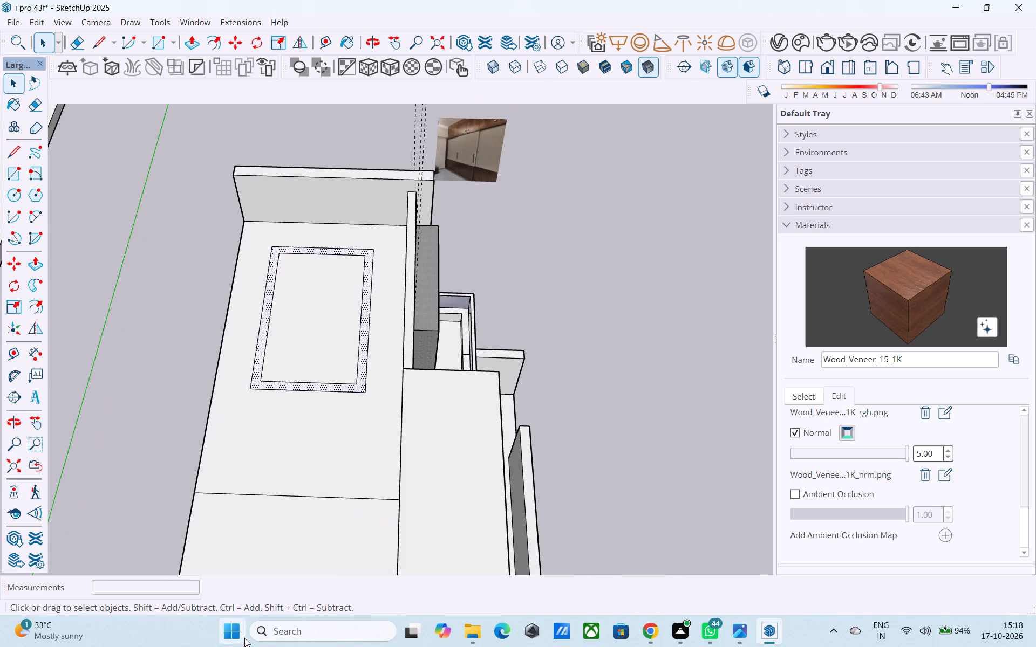
key(p)
click(356, 389)
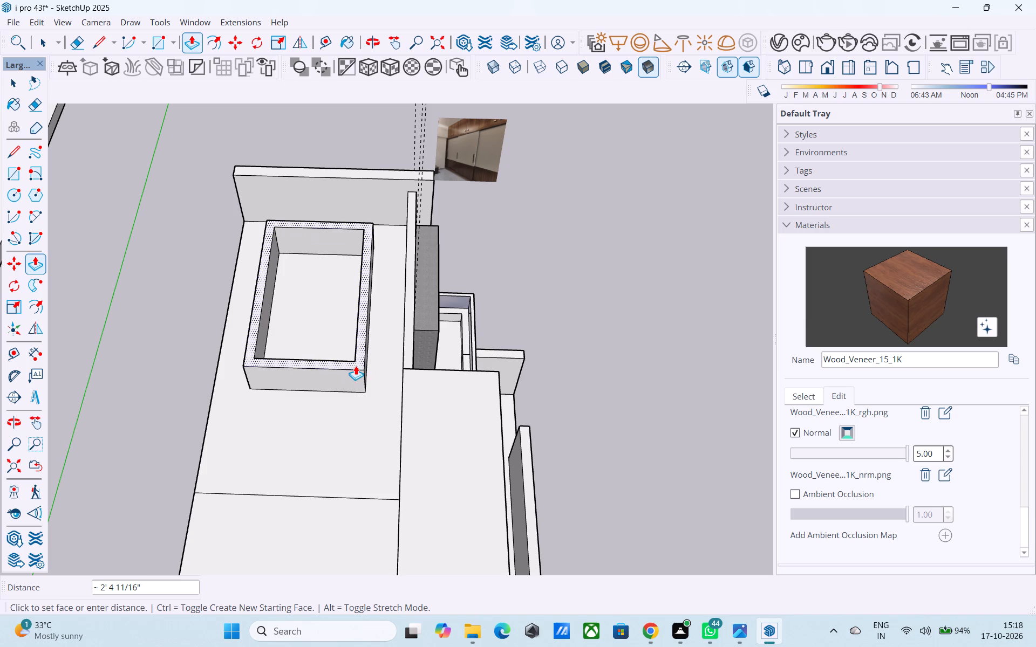
text(10)
key(apostrophe)
key(Return)
Examine the rooftop room's height against the house from the facade side and from above.
scroll(373, 376, down, 6)
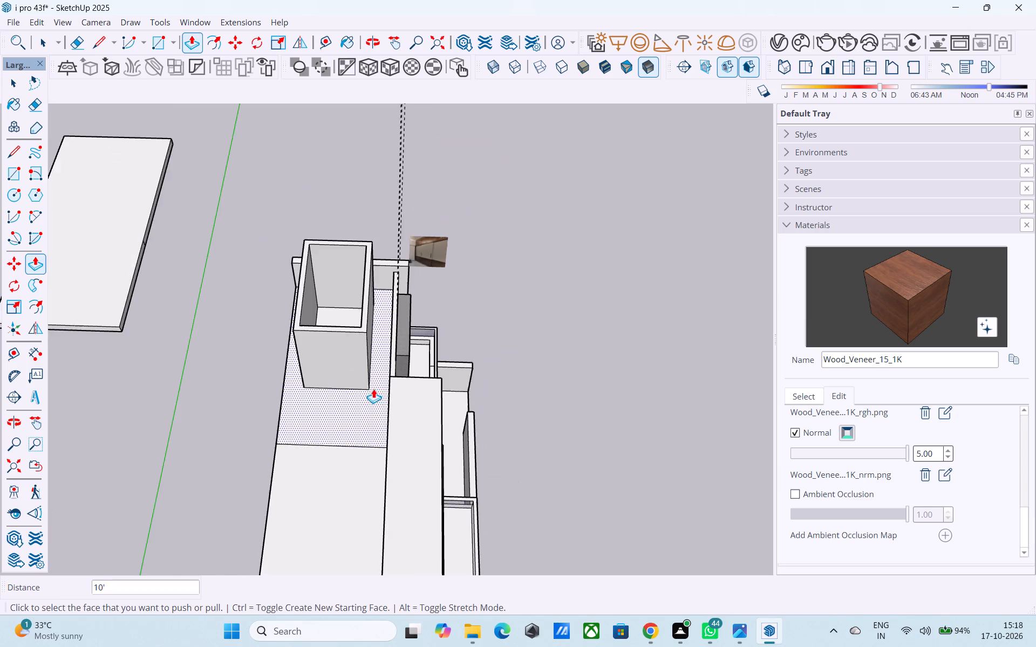
middle_drag(373, 393, 360, 347)
middle_drag(367, 341, 375, 423)
scroll(377, 439, down, 4)
middle_drag(384, 502, 253, 290)
scroll(259, 257, up, 6)
middle_drag(310, 320, 88, 215)
scroll(363, 321, down, 4)
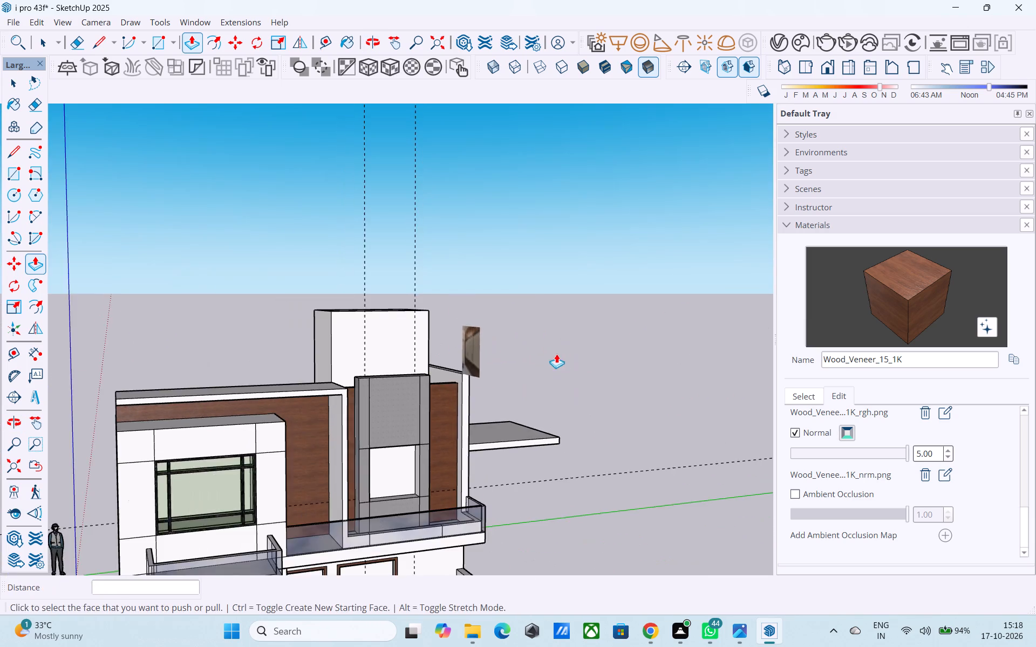
middle_drag(563, 353, 755, 387)
middle_drag(410, 295, 413, 318)
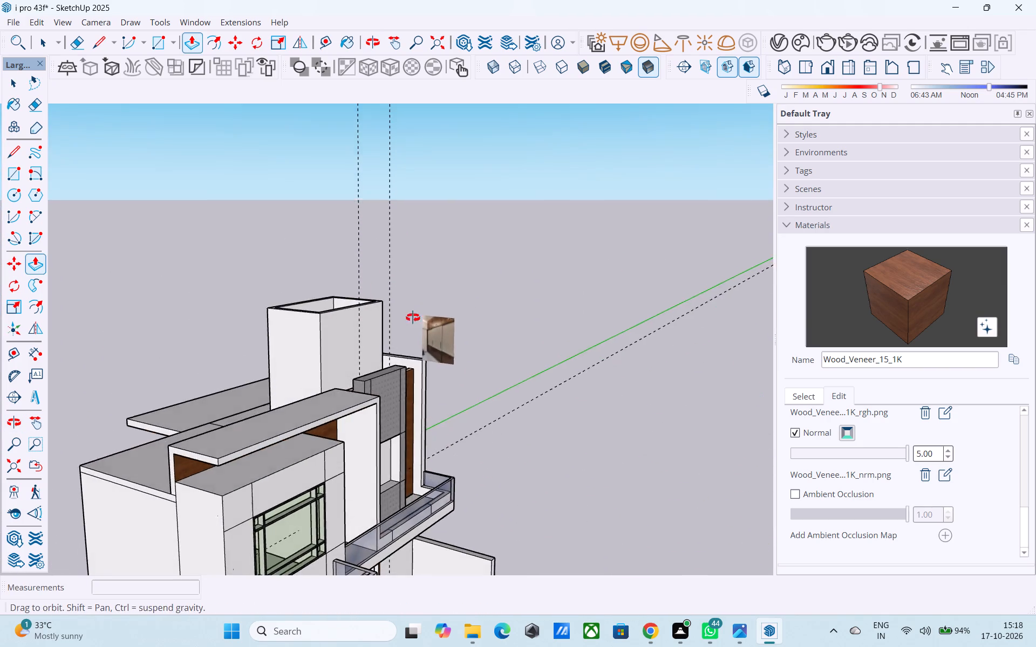
middle_drag(413, 318, 599, 470)
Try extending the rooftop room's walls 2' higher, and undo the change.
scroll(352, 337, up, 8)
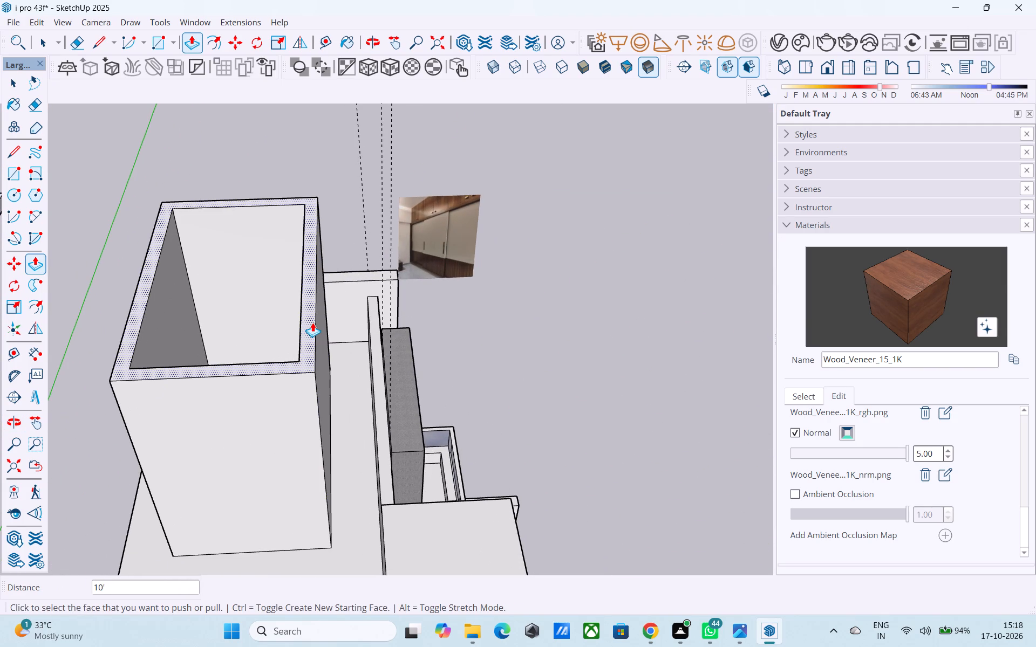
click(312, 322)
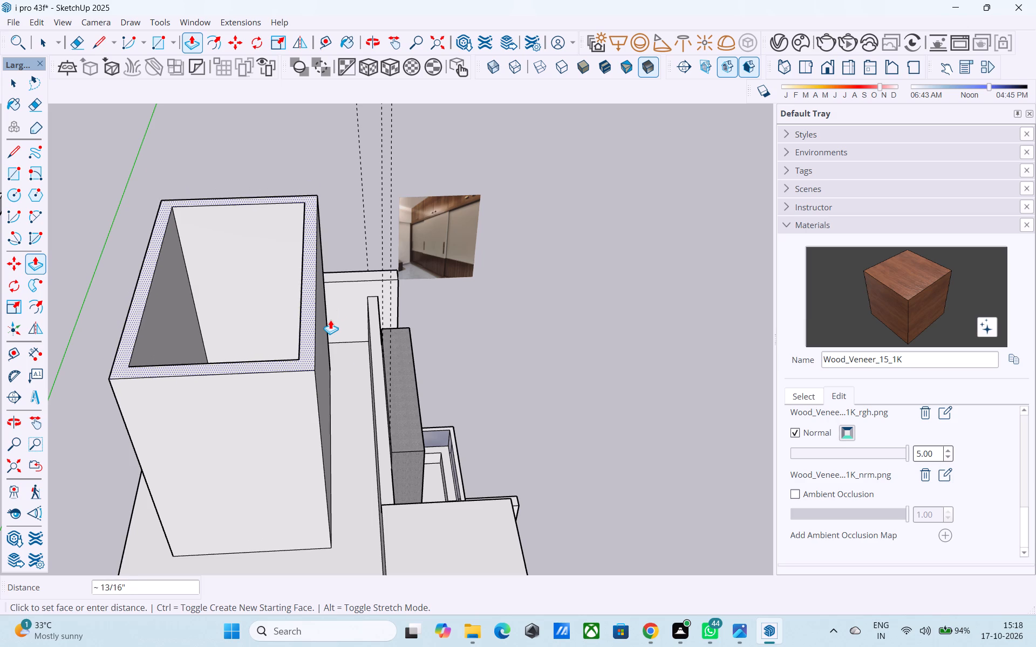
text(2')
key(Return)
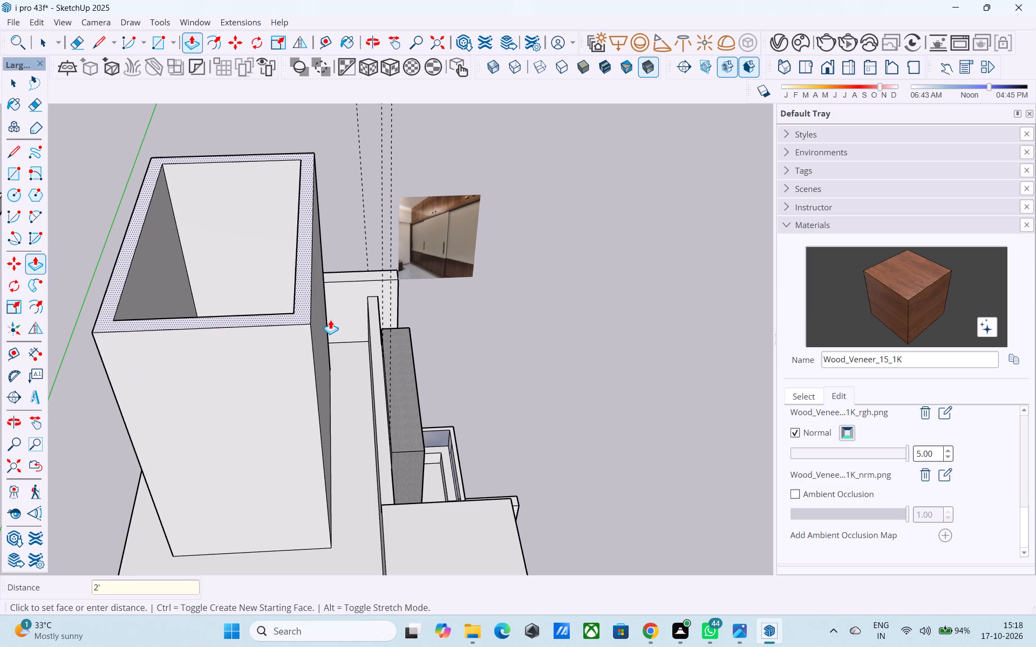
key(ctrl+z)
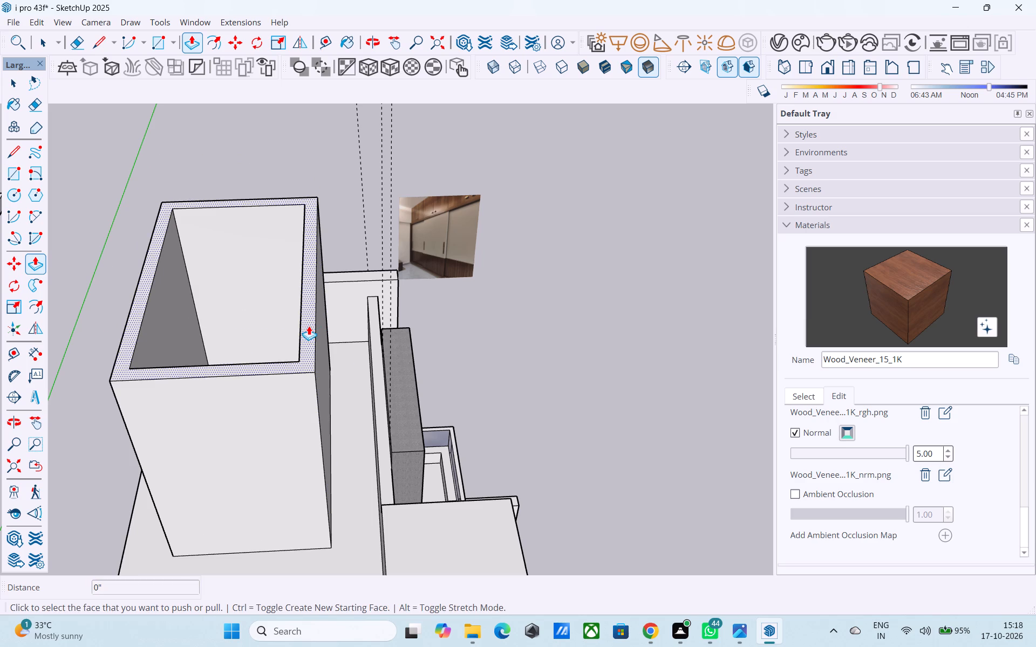
Push the top of the rooftop room's walls down by 2'.
click(308, 326)
text(2')
key(Return)
Examine the rooftop room's proportions from the facade, the side and above.
scroll(366, 362, down, 5)
middle_drag(371, 367, 249, 244)
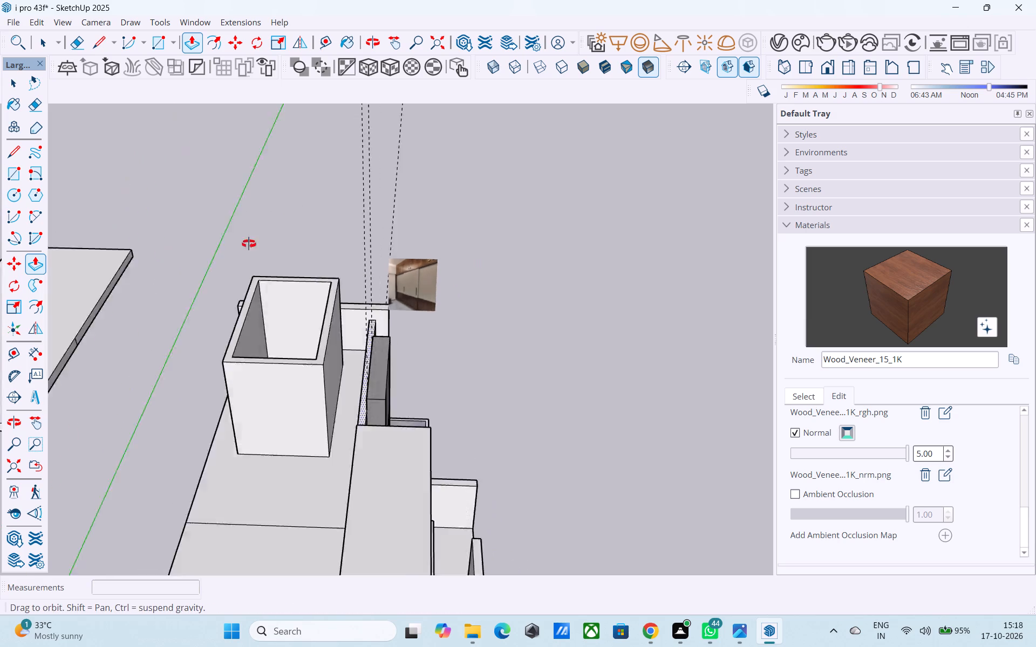
middle_drag(249, 244, 77, 246)
scroll(587, 369, down, 5)
middle_drag(616, 410, 432, 218)
scroll(411, 381, down, 2)
middle_drag(406, 390, 360, 448)
middle_drag(343, 435, 445, 528)
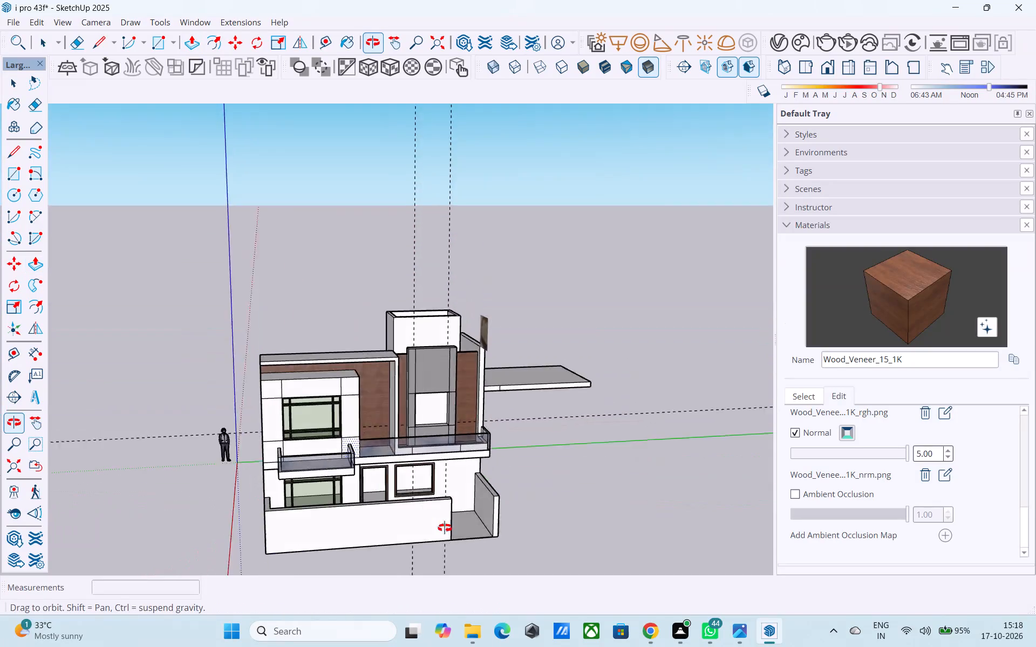
middle_drag(445, 528, 587, 541)
scroll(312, 314, up, 1)
scroll(312, 314, down, 2)
middle_drag(312, 315, 537, 514)
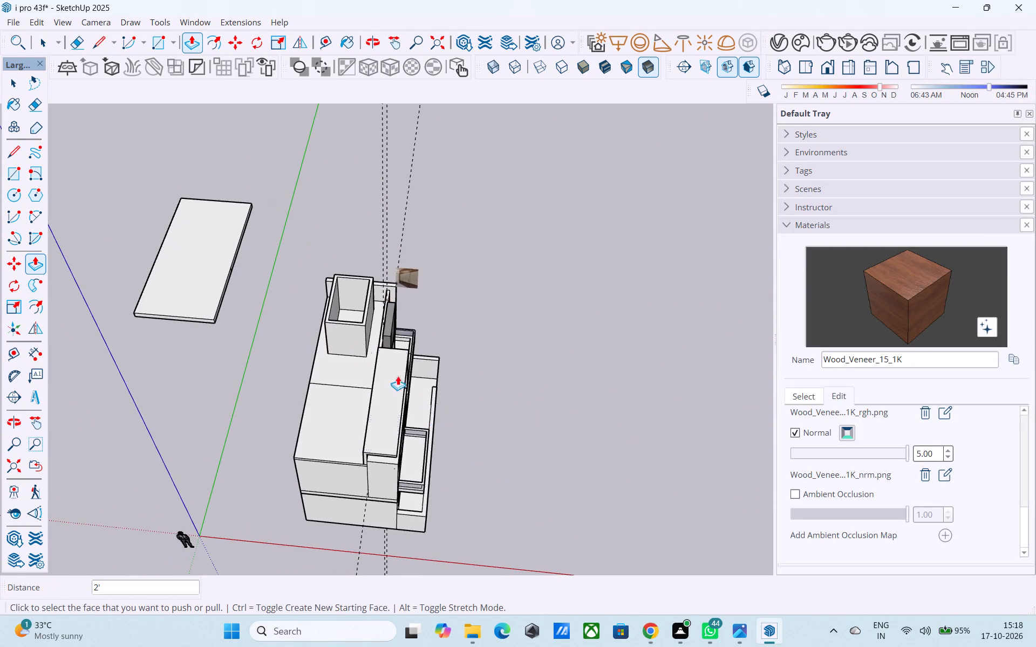
scroll(335, 311, up, 5)
scroll(335, 310, down, 7)
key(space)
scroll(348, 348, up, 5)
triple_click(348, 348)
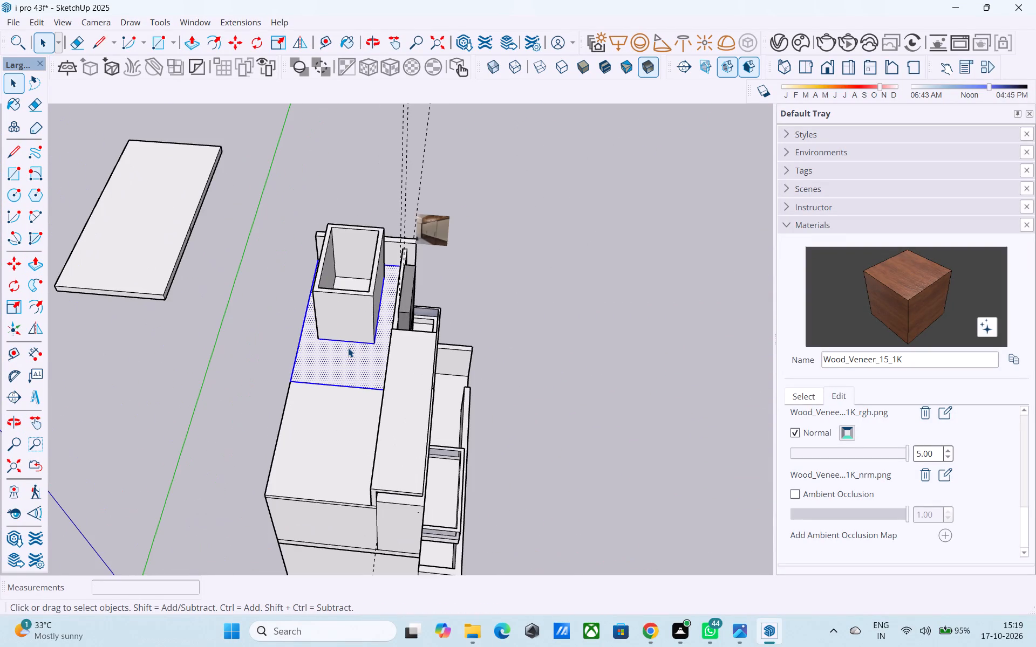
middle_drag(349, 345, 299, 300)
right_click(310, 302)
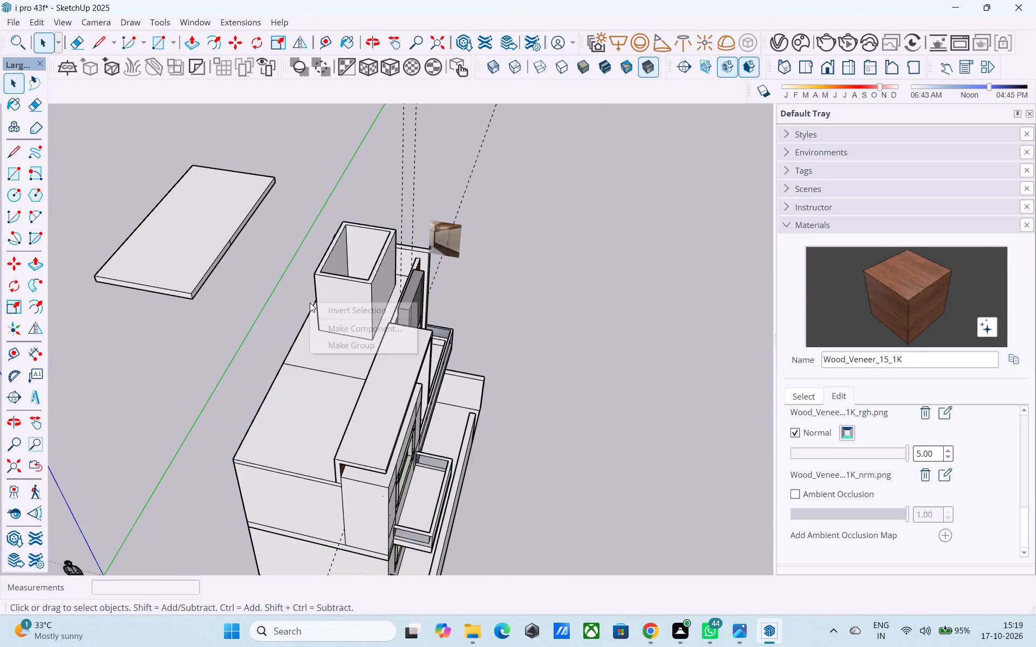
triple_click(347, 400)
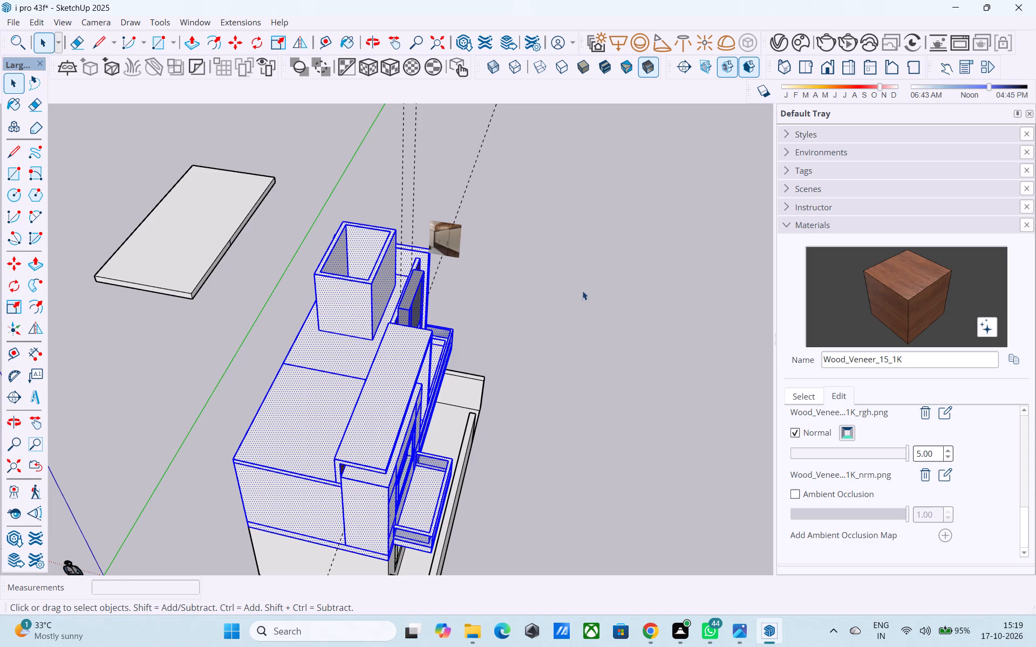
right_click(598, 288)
Group all the connected upper-storey geometry, including the rooftop room and balconies.
middle_drag(414, 326, 258, 176)
scroll(325, 298, down, 3)
middle_drag(333, 308, 439, 258)
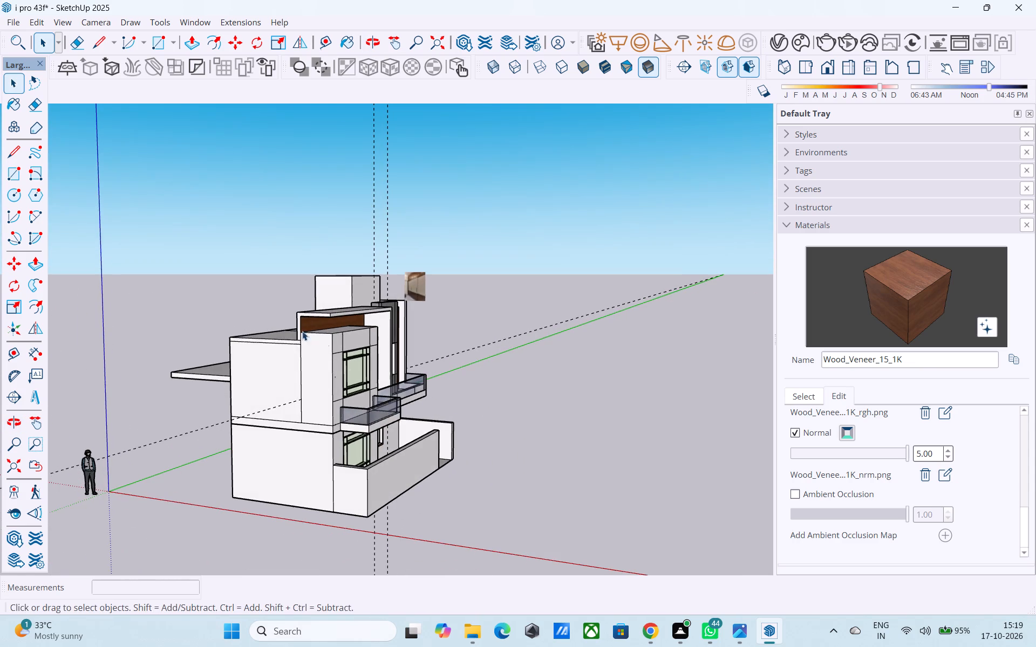
triple_click(293, 362)
right_click(293, 362)
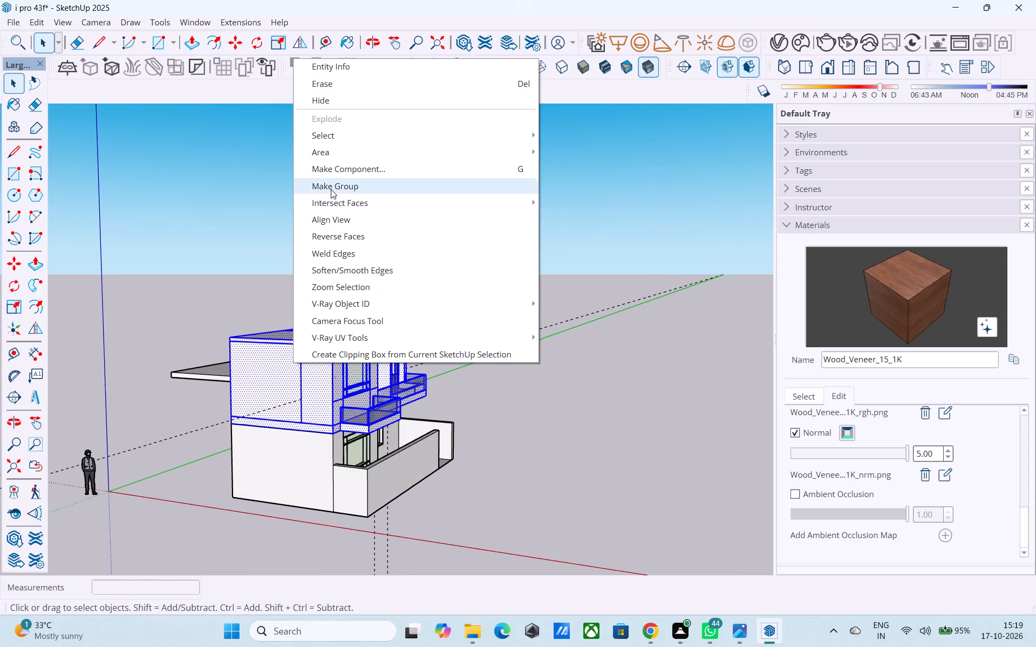
click(334, 182)
middle_drag(383, 240, 372, 392)
middle_drag(339, 259, 359, 328)
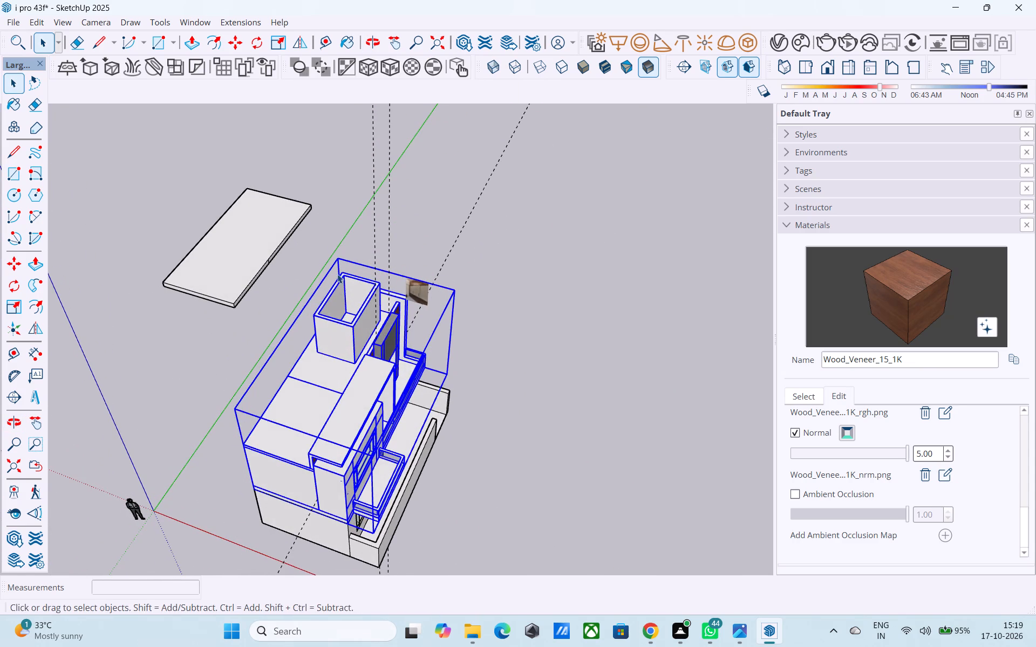
click(326, 214)
Draw a 10' by 6' 3" rectangle over the open top of the rooftop room, between its opposite outer corners.
middle_drag(331, 248, 393, 281)
key(r)
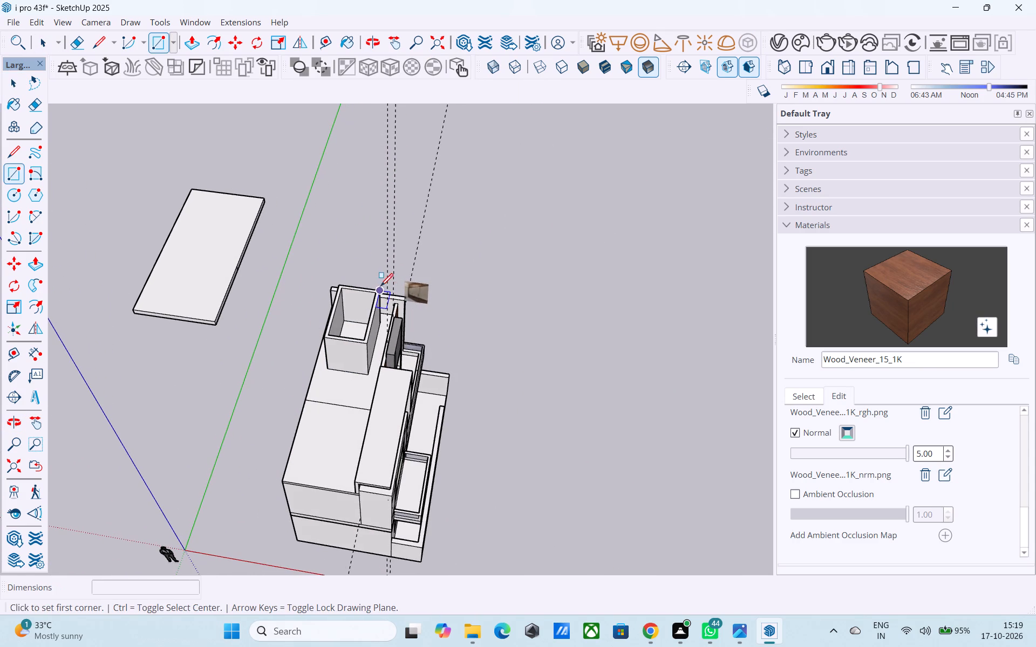
scroll(347, 279, up, 4)
click(335, 290)
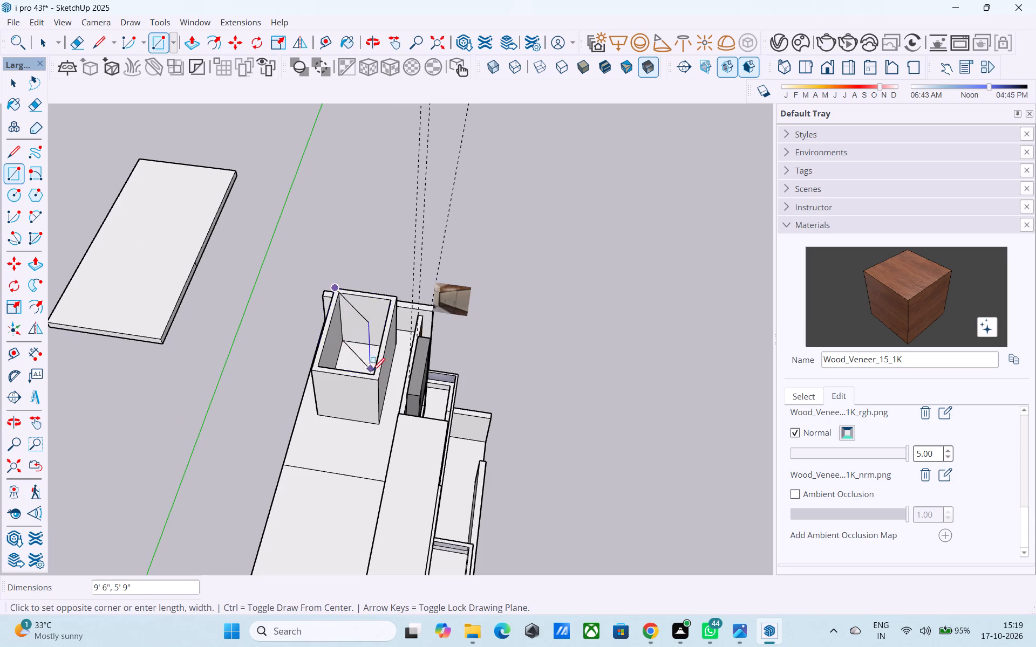
click(378, 381)
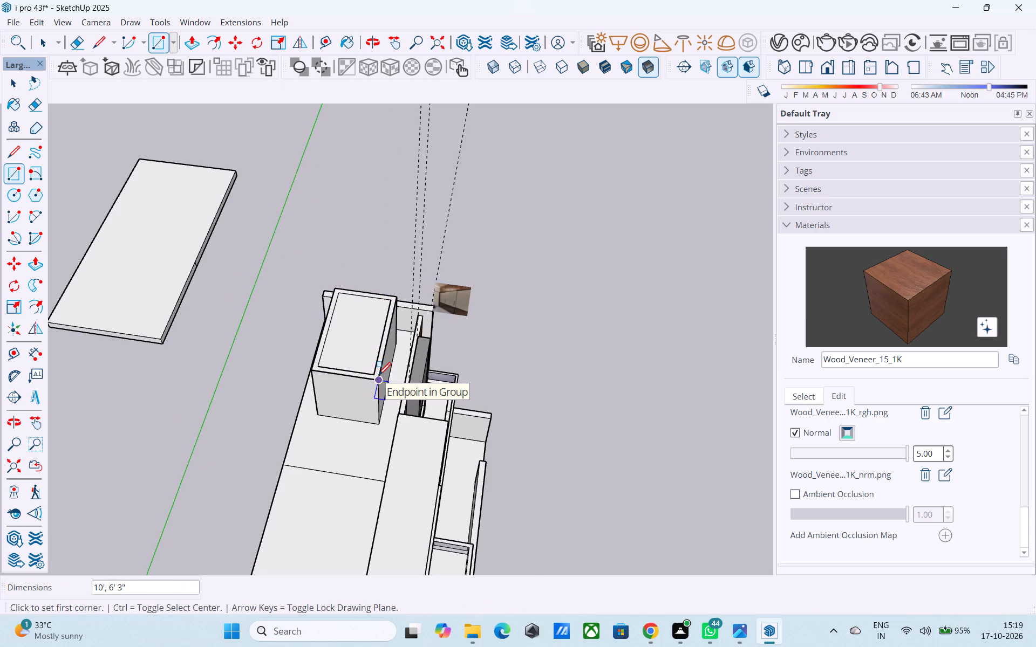
Extrude the rectangle on top of the rooftop room upward 6" to form its roof slab.
scroll(378, 376, down, 6)
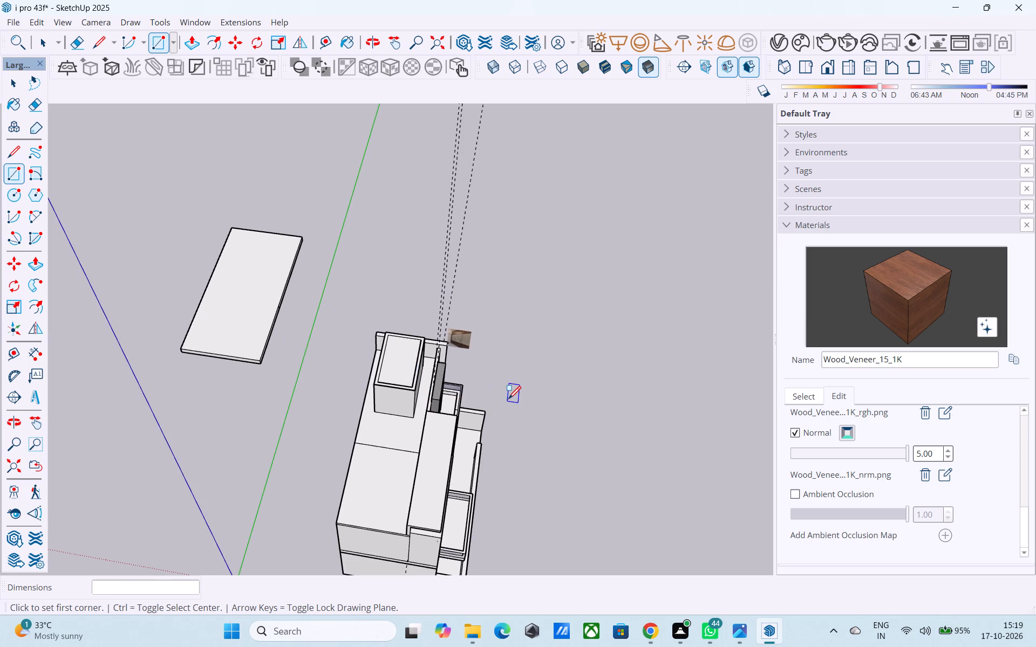
scroll(508, 400, down, 2)
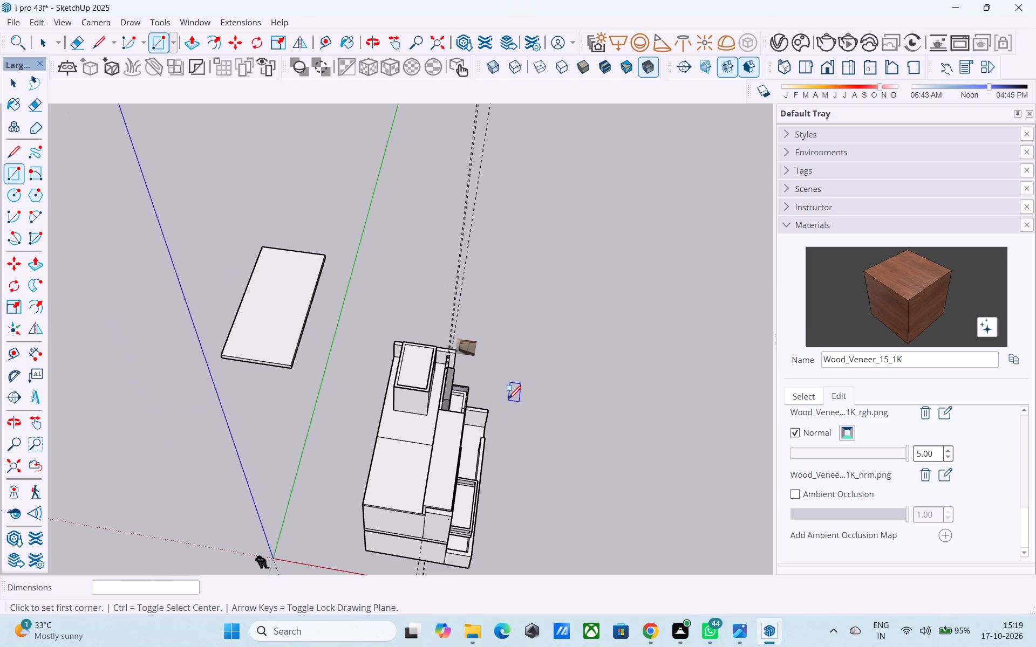
scroll(518, 402, down, 4)
middle_drag(507, 412, 454, 525)
scroll(387, 349, up, 6)
middle_drag(480, 423, 458, 192)
scroll(492, 347, up, 12)
key(space)
click(444, 383)
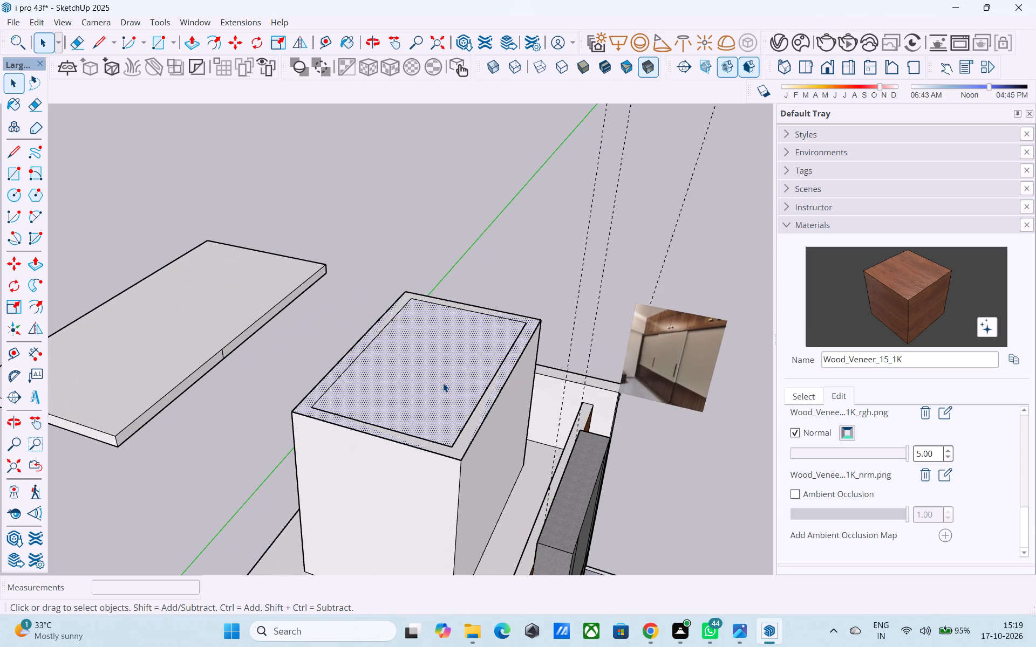
key(p)
click(444, 383)
key(6)
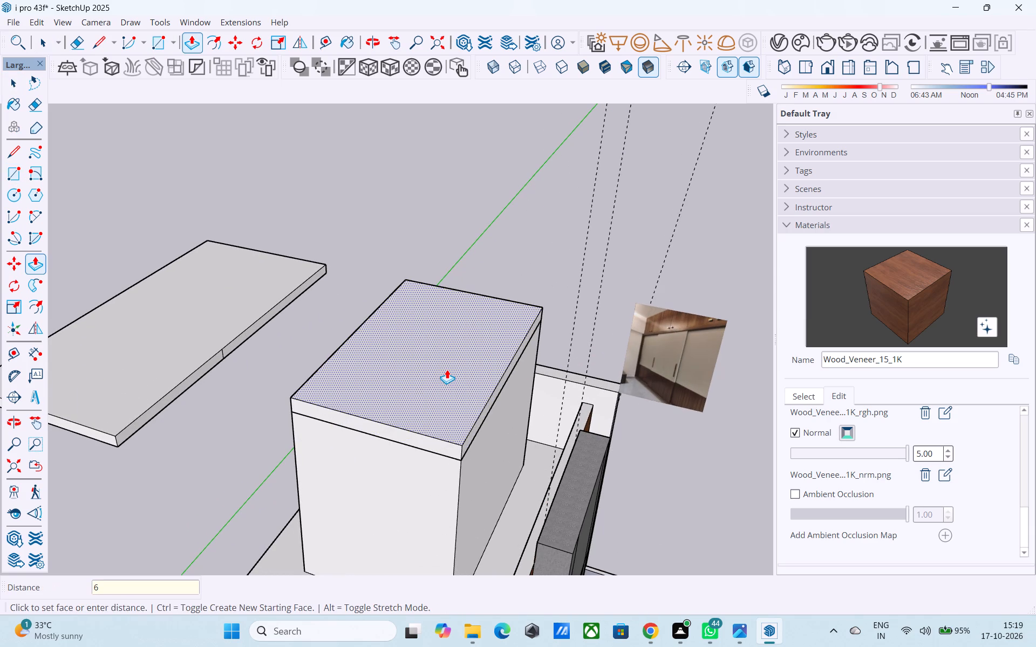
key(shift+quotedbl)
key(Return)
key(space)
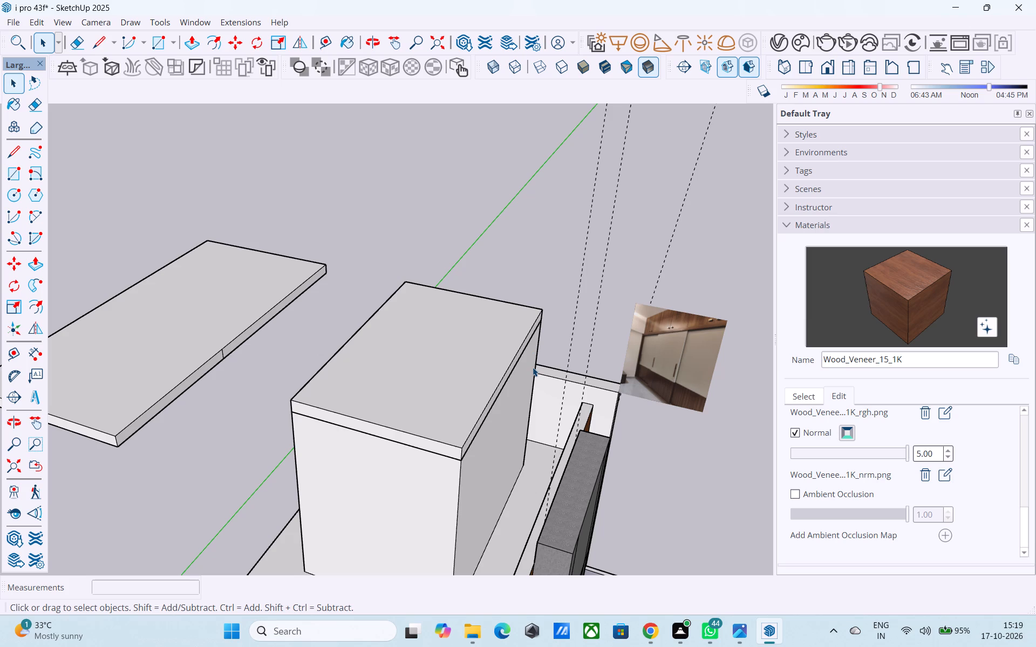
Extrude one side face of the rooftop room's roof slab outward 1' to start the overhang.
scroll(533, 367, down, 2)
middle_drag(533, 367, 362, 288)
scroll(313, 275, up, 1)
scroll(313, 275, down, 1)
scroll(313, 275, up, 3)
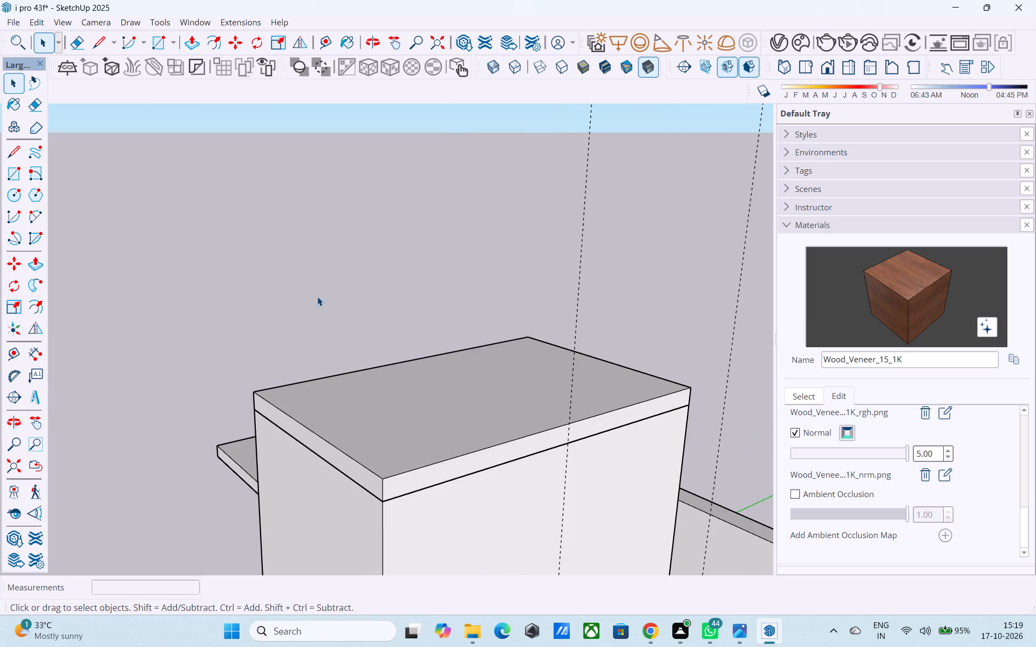
scroll(317, 297, down, 4)
middle_drag(317, 297, 496, 236)
middle_drag(434, 326, 381, 346)
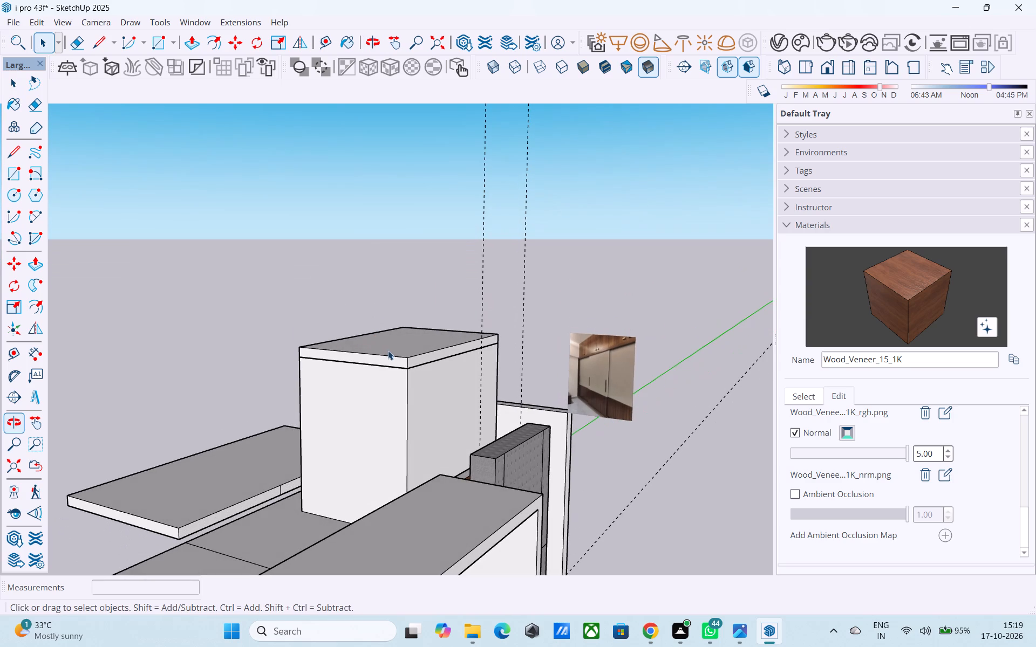
middle_drag(350, 356, 309, 326)
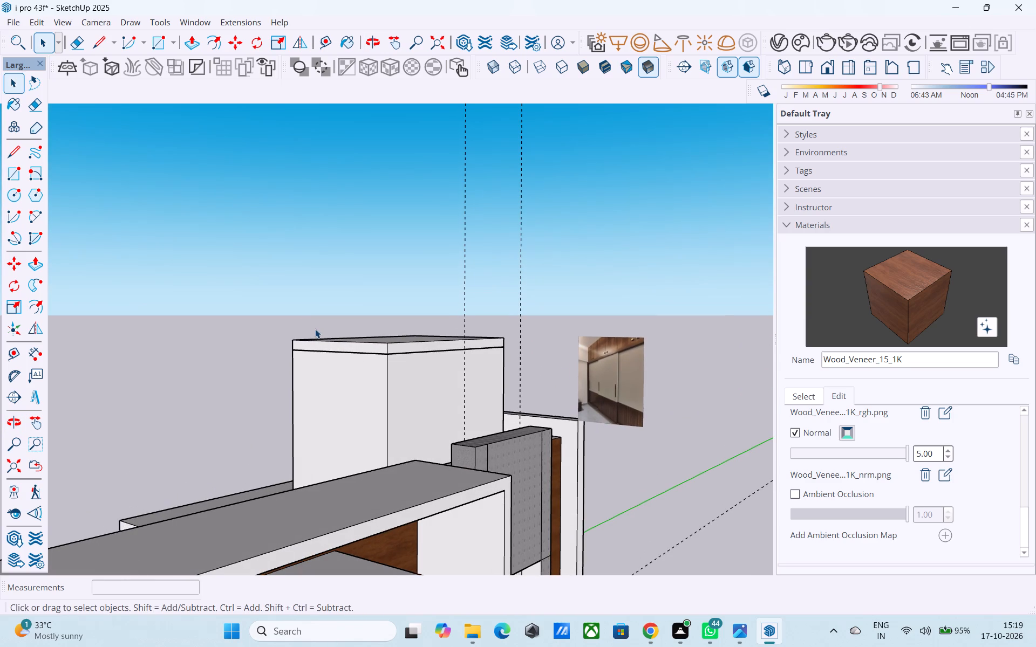
scroll(316, 332, up, 6)
middle_drag(463, 387, 432, 394)
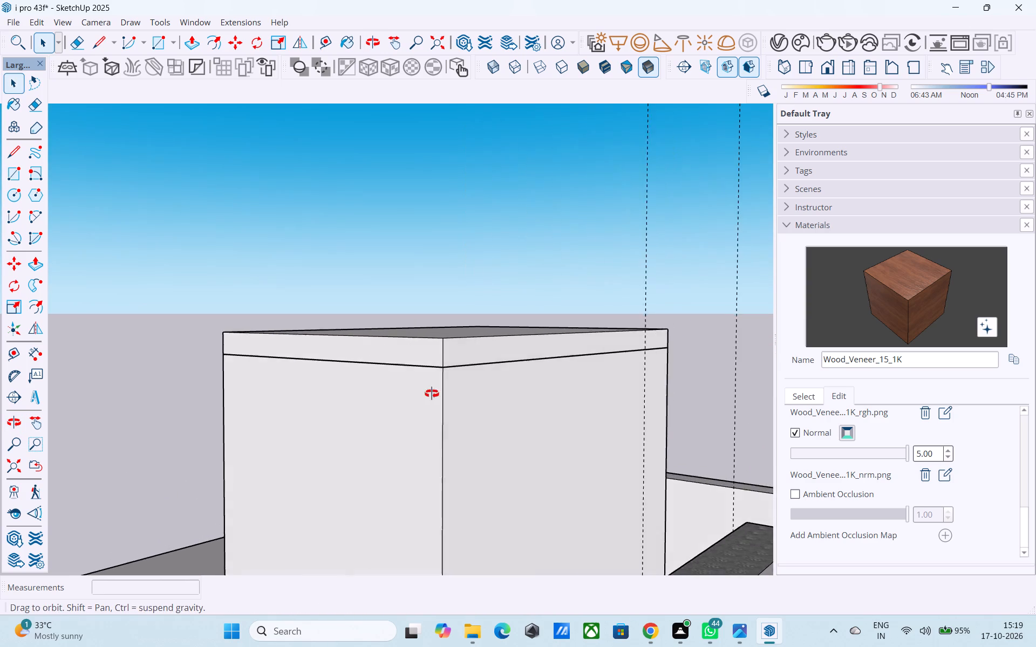
middle_drag(432, 394, 428, 394)
scroll(415, 367, up, 4)
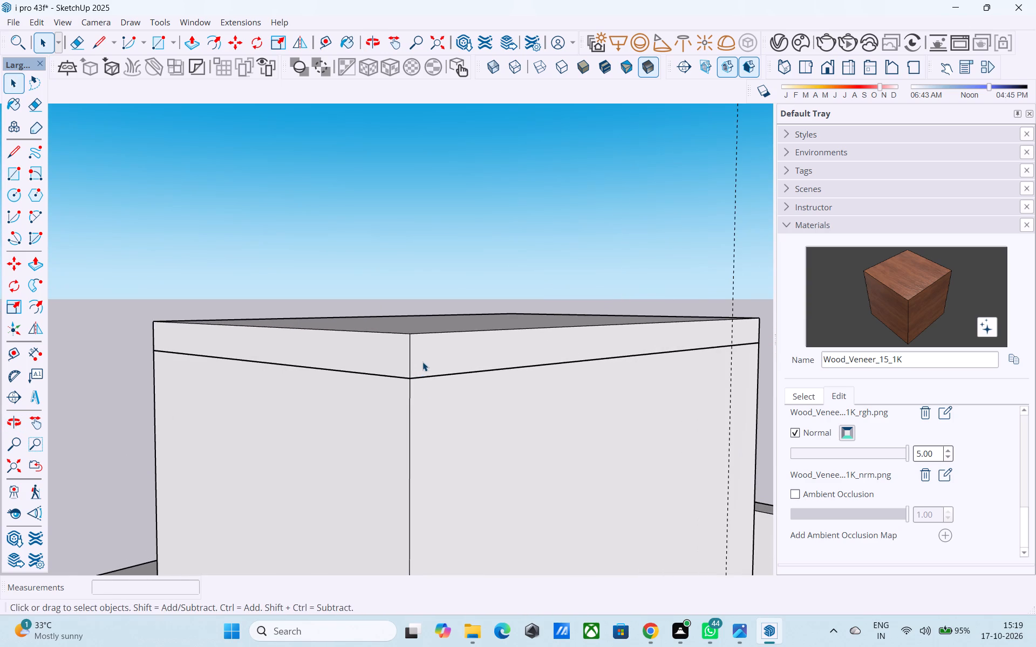
click(422, 362)
key(p)
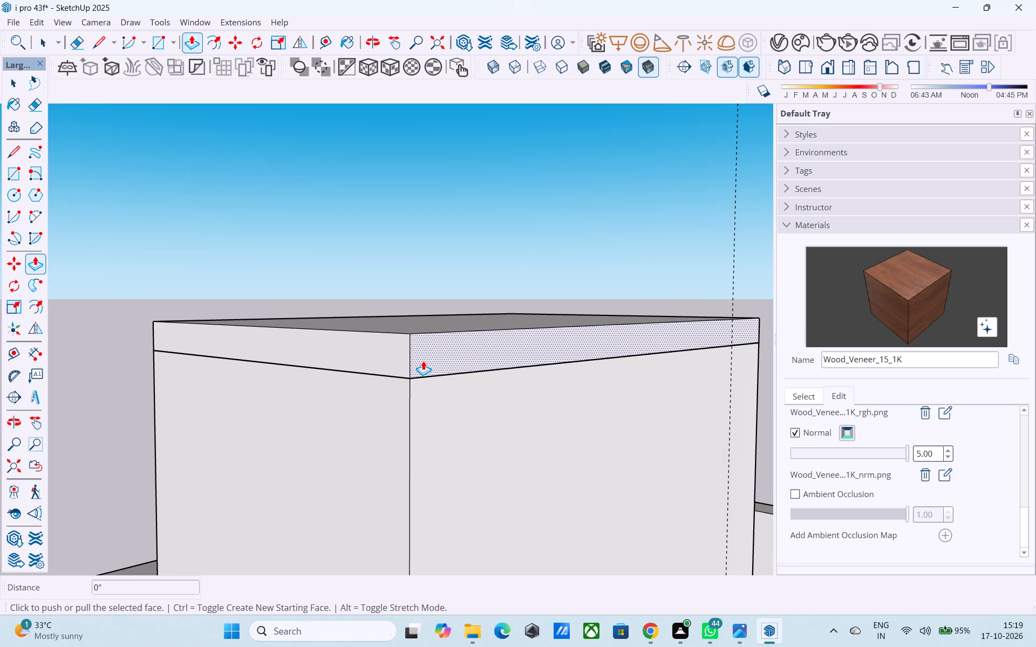
click(423, 361)
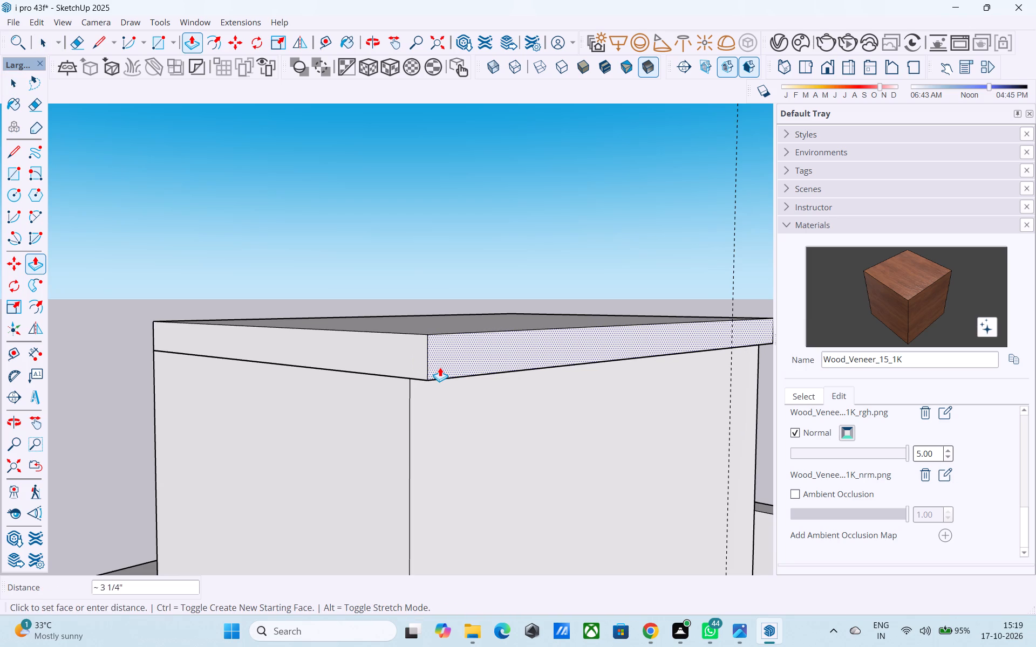
text(1')
key(Return)
key(space)
Extrude the other three side faces of the roof slab outward by the same 1' so it overhangs all round.
click(439, 367)
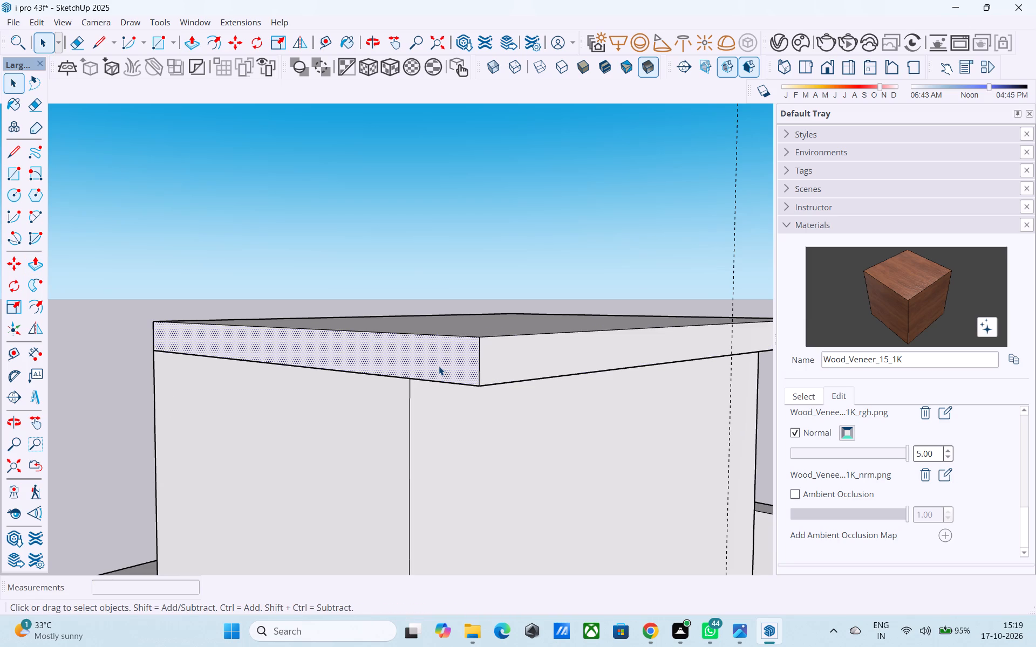
key(p)
double_click(439, 366)
scroll(439, 366, down, 4)
middle_drag(438, 367, 810, 383)
scroll(611, 389, down, 4)
middle_drag(336, 416, 386, 408)
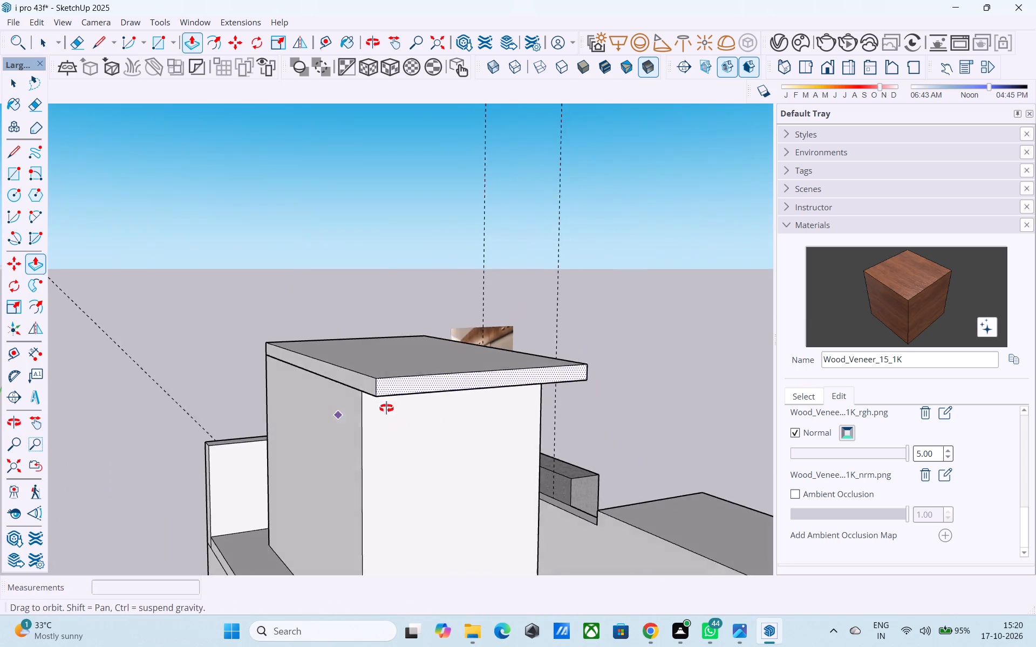
middle_drag(386, 408, 439, 402)
key(space)
click(438, 366)
key(p)
double_click(438, 366)
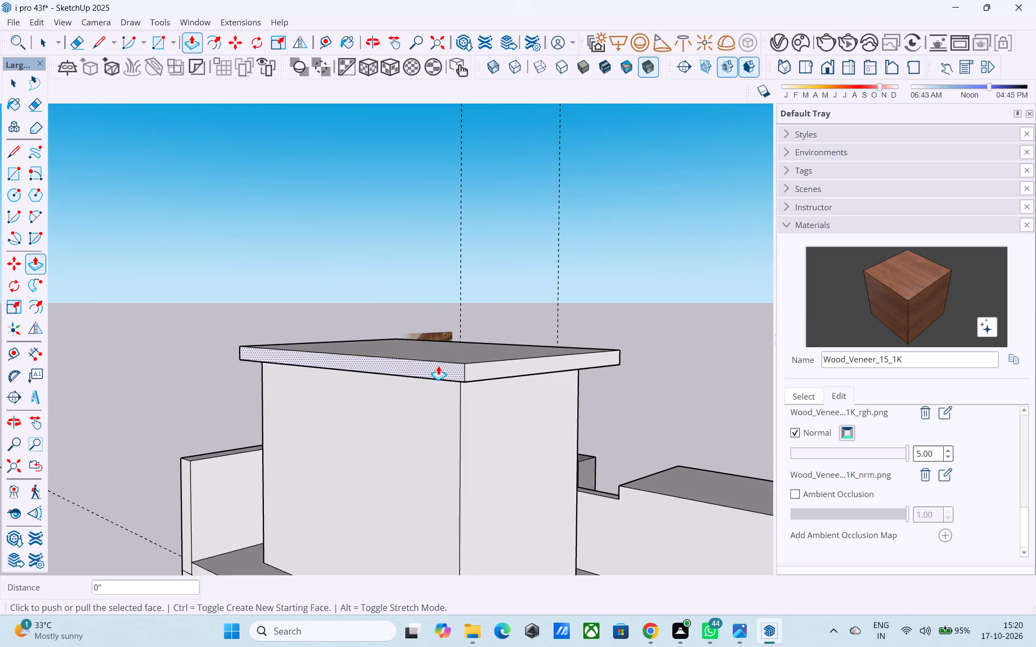
middle_drag(437, 366, 775, 397)
middle_drag(216, 384, 340, 380)
key(space)
click(373, 365)
scroll(373, 365, up, 5)
key(p)
double_click(373, 365)
key(space)
Offset the outline of the roof slab's long facade-side edge face inward 1".
scroll(373, 364, down, 5)
middle_drag(373, 364, 666, 384)
scroll(555, 357, down, 4)
middle_drag(331, 375, 752, 400)
middle_drag(356, 374, 366, 369)
scroll(278, 347, up, 5)
scroll(386, 345, up, 1)
click(386, 345)
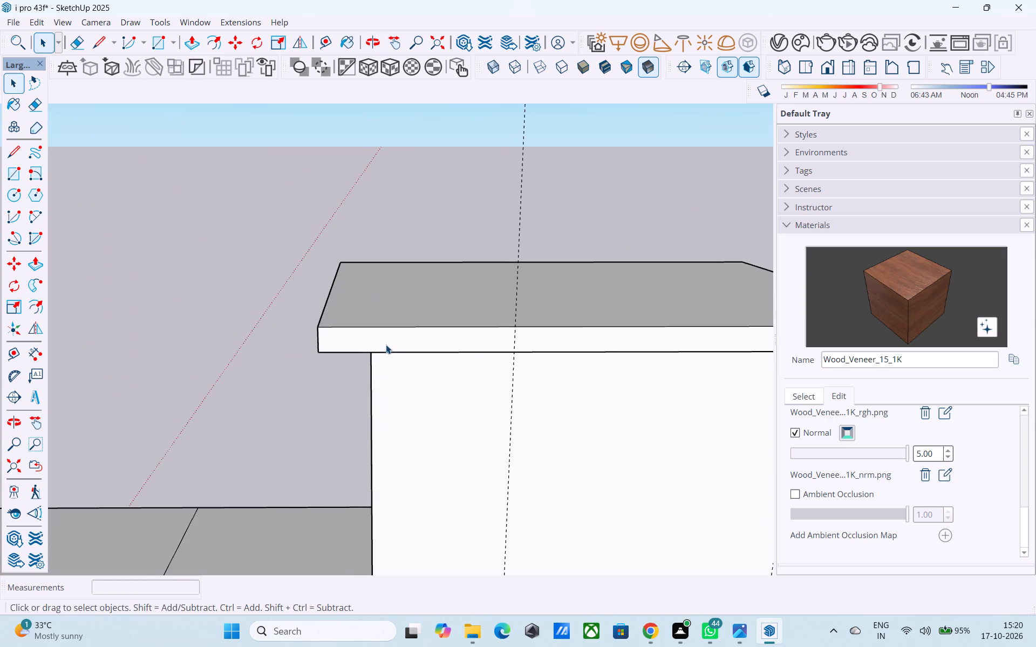
key(f)
click(386, 345)
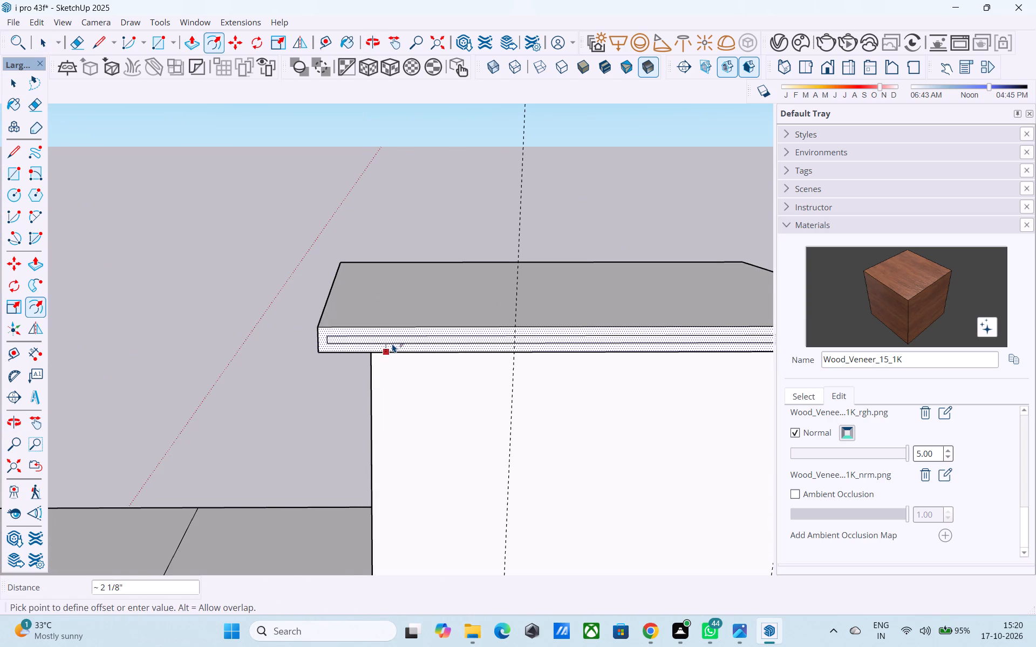
text(1")
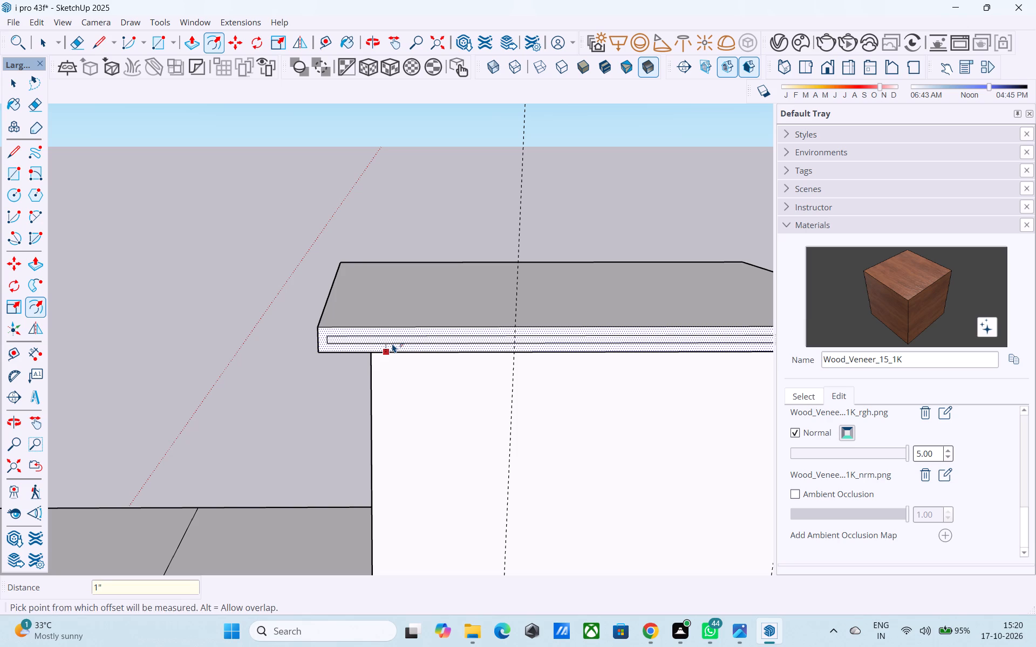
key(Return)
key(space)
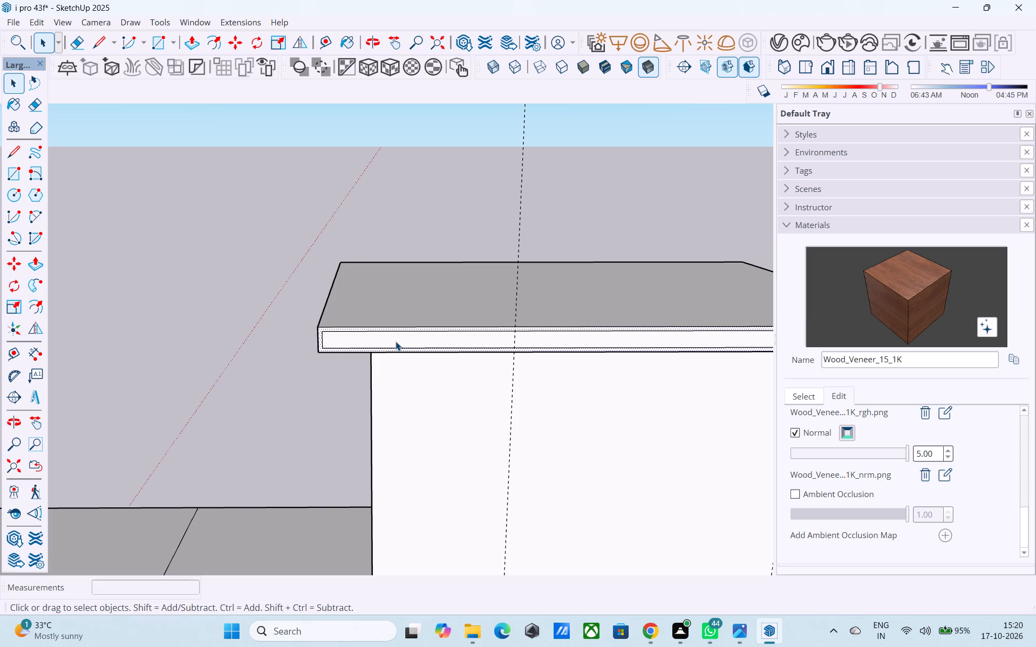
Draw a 1" line from the inset outline's upper corner to the slab's vertical corner edge.
scroll(396, 341, down, 3)
middle_drag(396, 341, 409, 285)
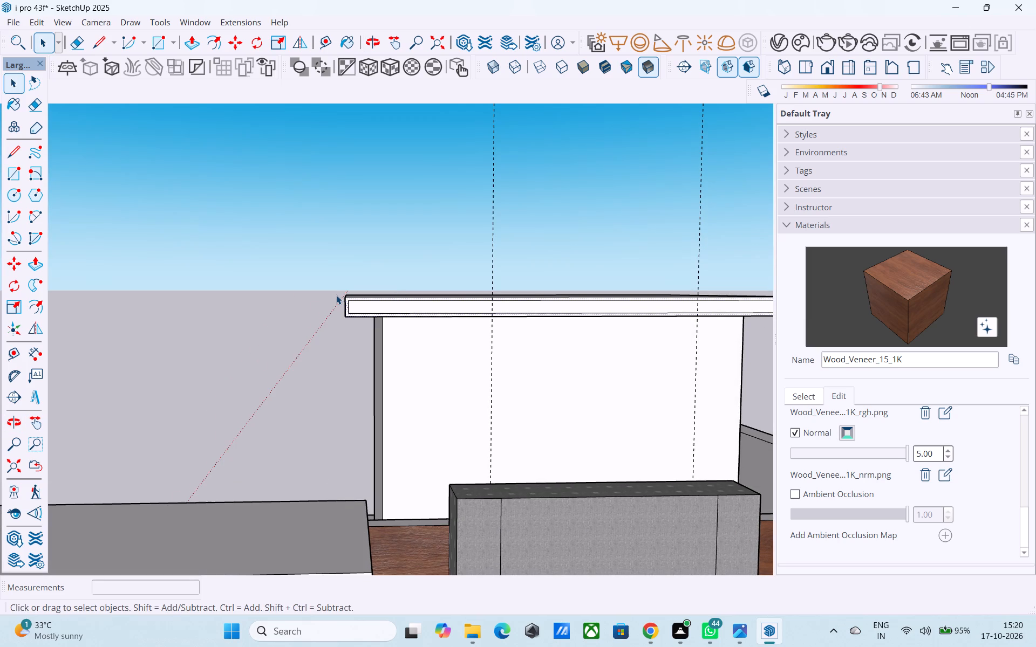
scroll(336, 295, up, 4)
scroll(414, 337, up, 1)
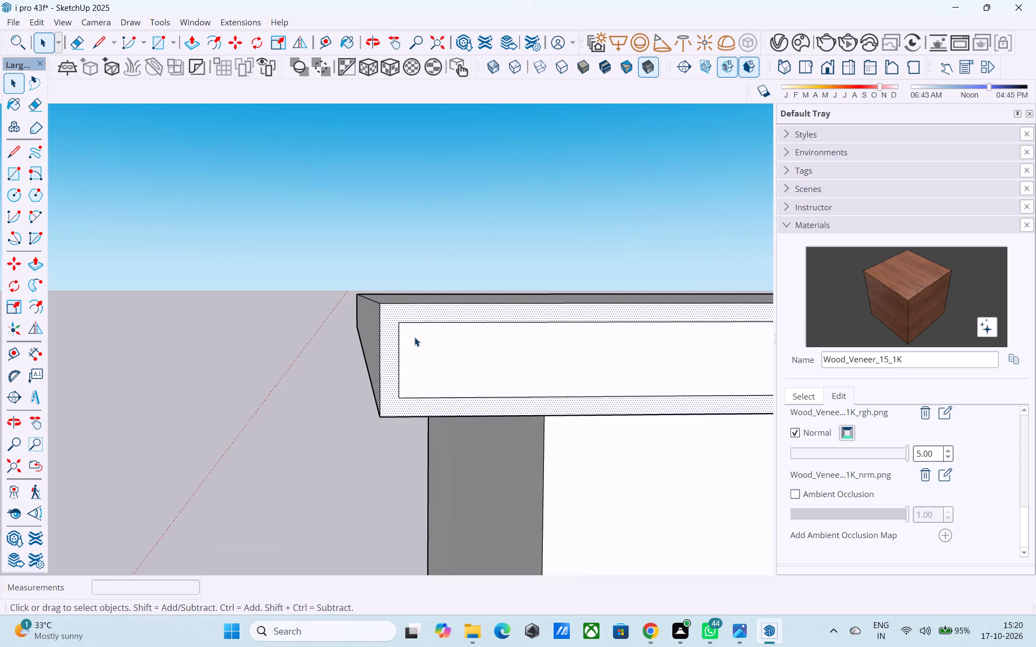
key(l)
click(400, 325)
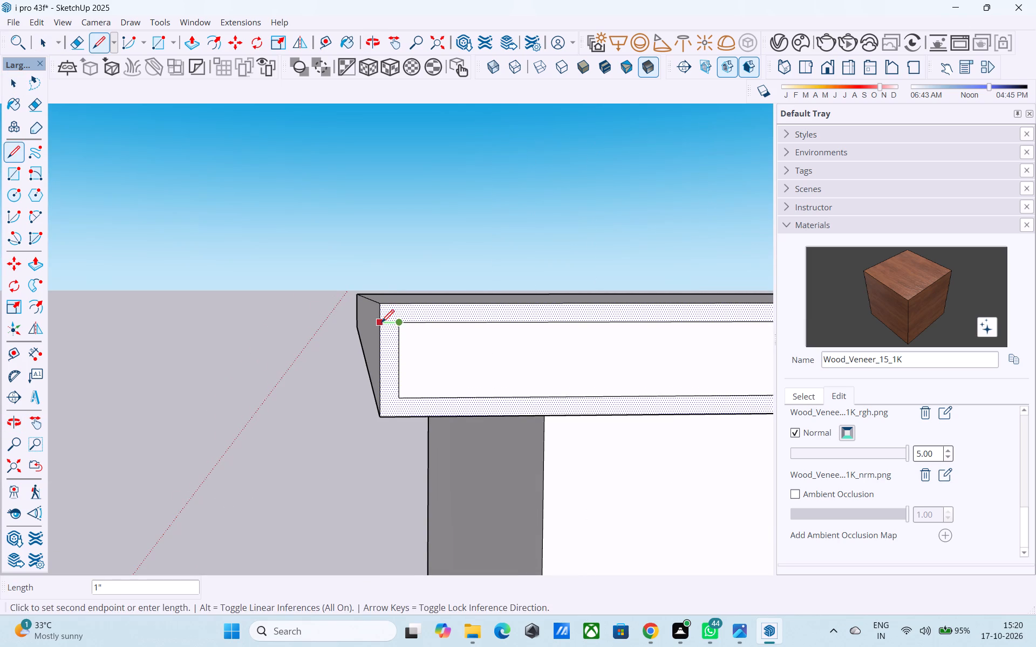
click(381, 323)
Continue the upper line 8' 3" across the adjoining short side face, 1" below the slab's top edge.
middle_drag(383, 324, 521, 326)
click(386, 319)
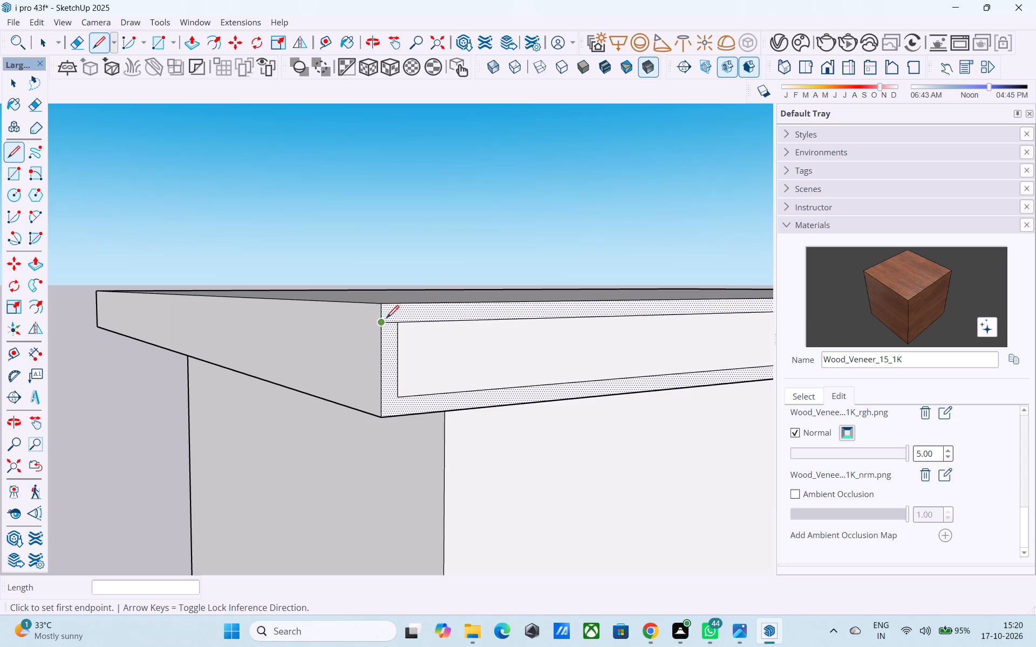
scroll(386, 319, down, 5)
middle_drag(387, 320, 513, 321)
scroll(556, 323, down, 8)
middle_drag(42, 308, 229, 314)
middle_drag(154, 309, 536, 313)
scroll(343, 348, up, 3)
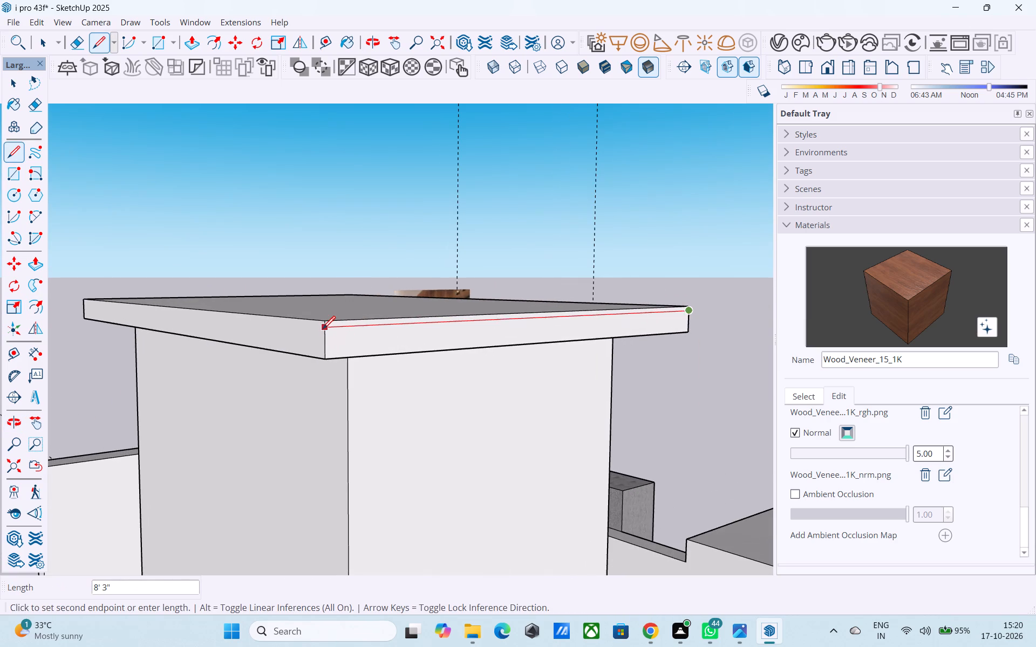
scroll(323, 330, up, 8)
click(325, 329)
Draw a 1" line from the inset outline's lower corner to the same vertical corner edge of the slab.
scroll(325, 329, down, 5)
scroll(248, 346, down, 4)
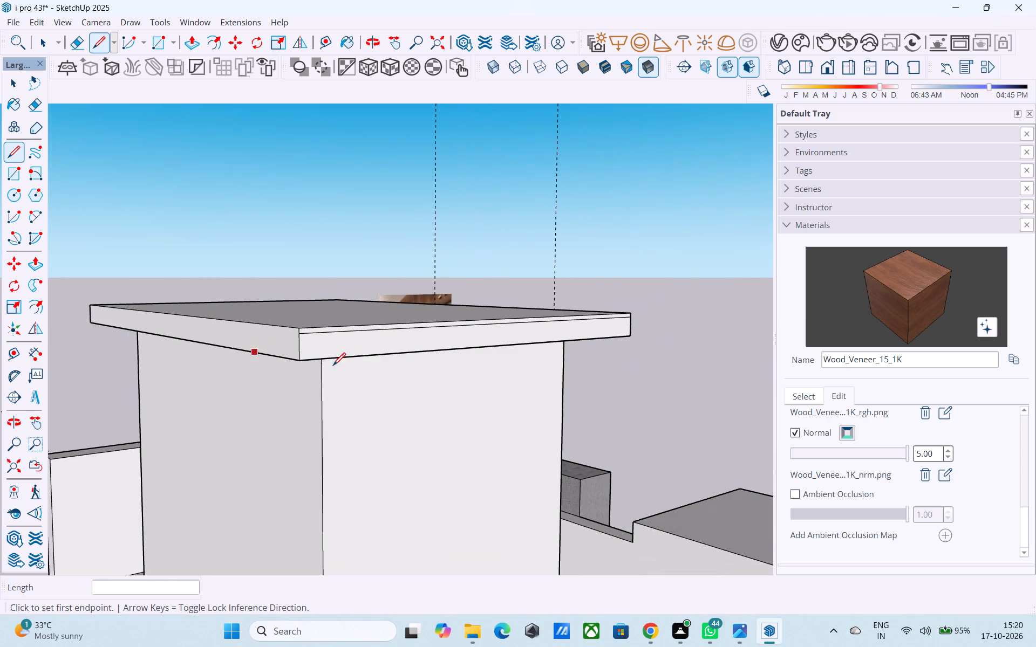
middle_drag(461, 354, 108, 367)
scroll(403, 346, up, 13)
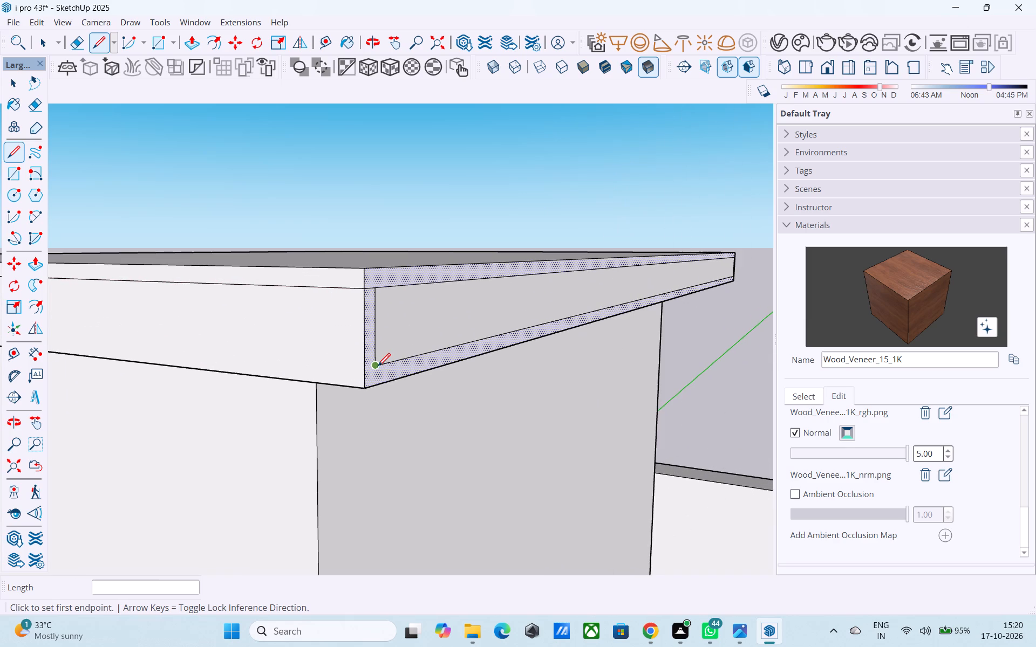
click(378, 367)
click(364, 369)
Continue the lower line 8' 3" across the same short side face, 1" above the slab's bottom edge.
click(366, 370)
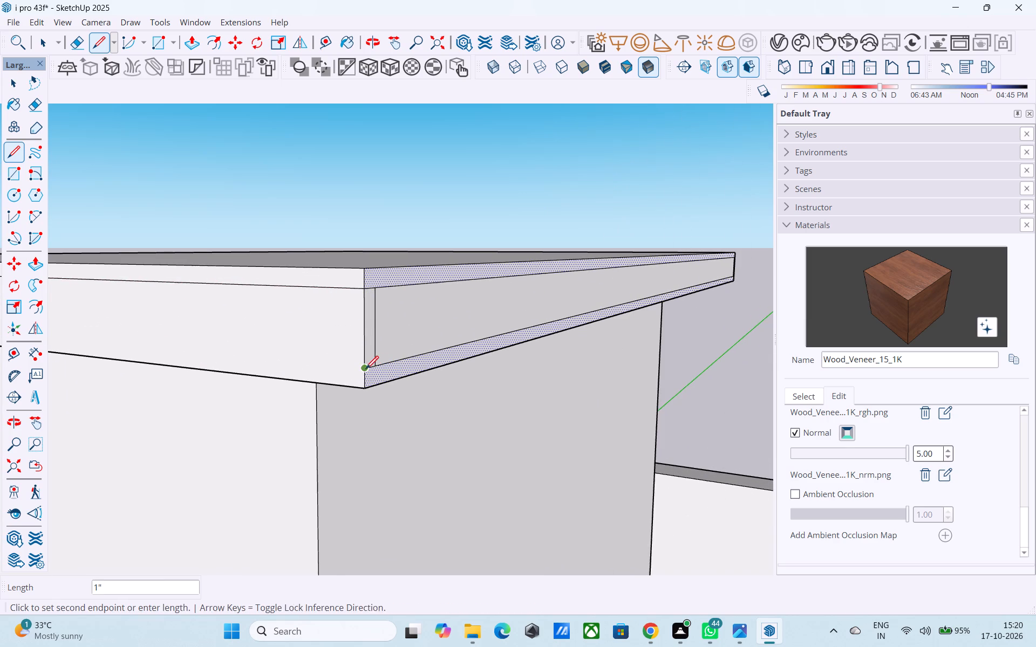
scroll(366, 370, down, 10)
middle_drag(326, 357, 540, 356)
scroll(663, 330, down, 5)
middle_drag(377, 352, 539, 355)
scroll(503, 336, up, 2)
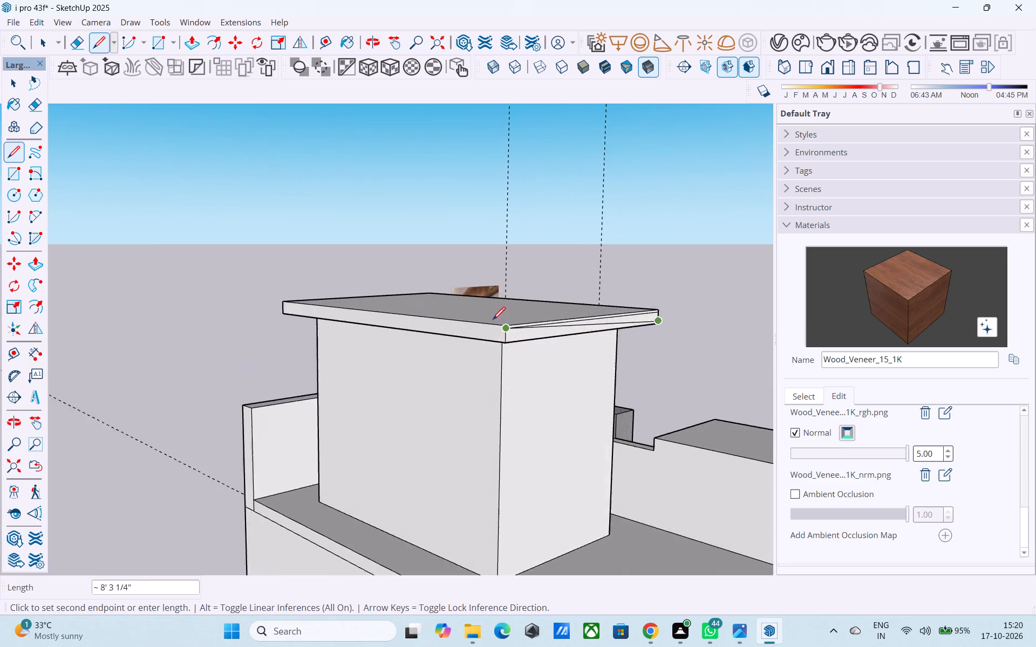
scroll(493, 321, up, 16)
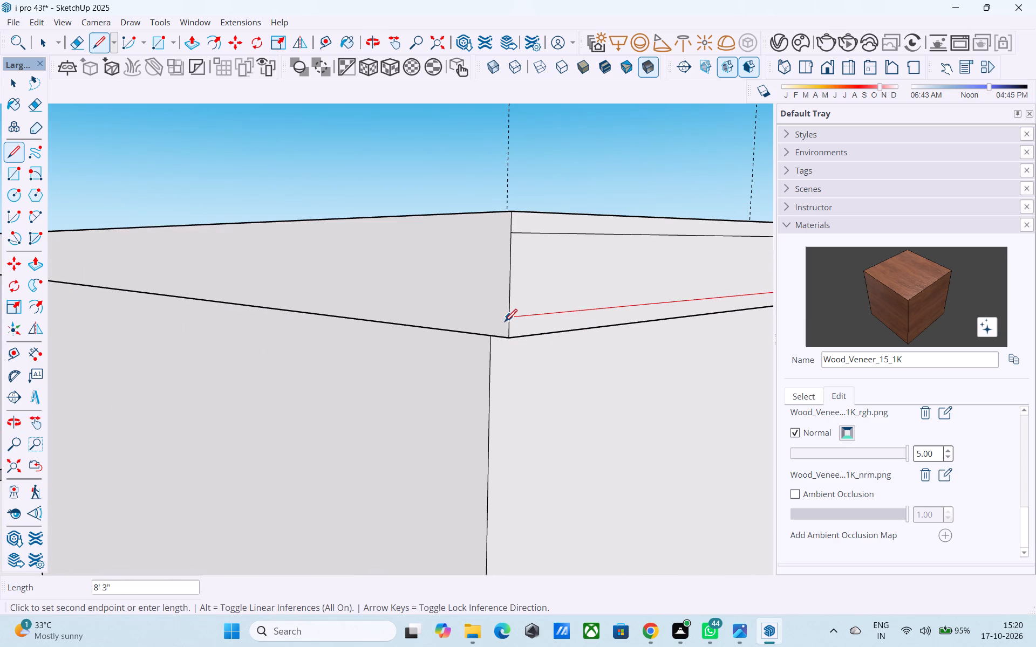
click(505, 323)
Continue the lower line 12' across the slab's long rear face, parallel to its bottom edge.
click(506, 321)
scroll(506, 320, down, 15)
middle_drag(270, 315, 274, 315)
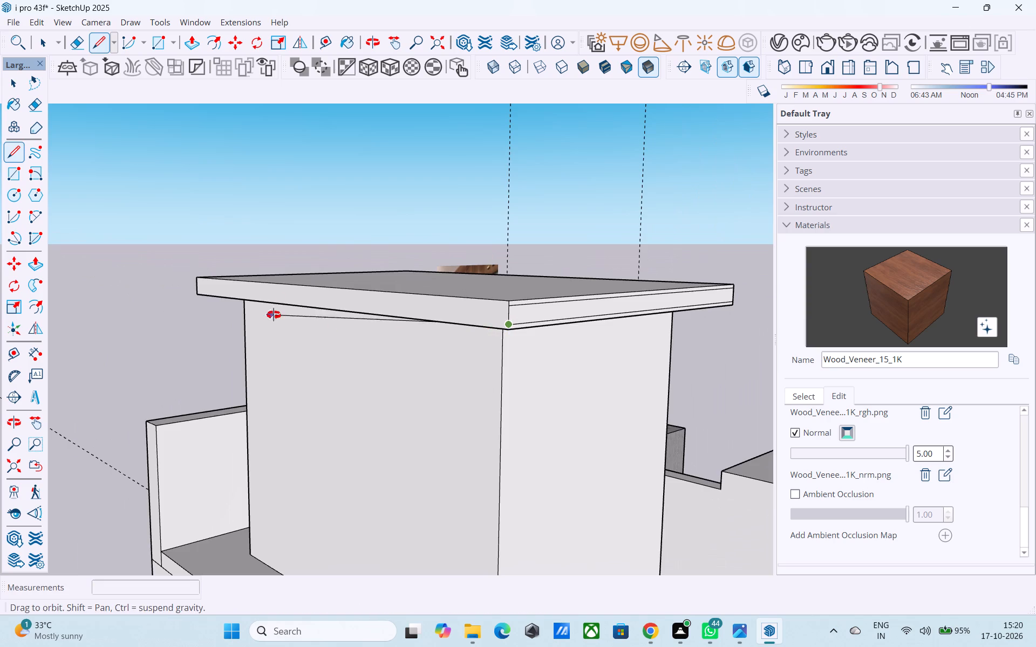
middle_drag(274, 315, 842, 311)
scroll(453, 321, up, 4)
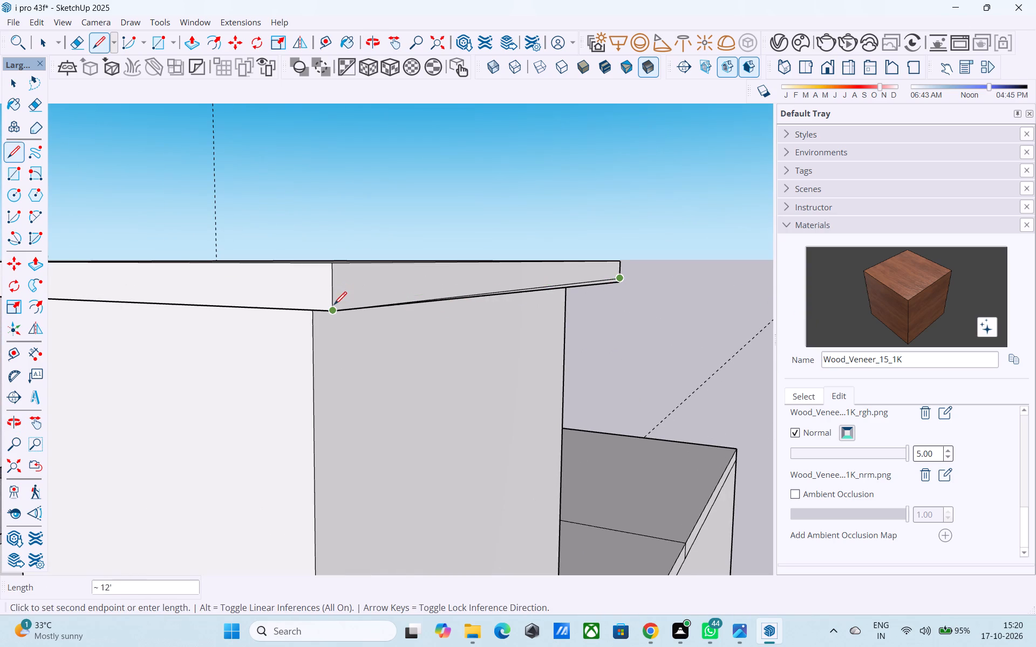
click(330, 302)
Draw the matching 12' upper line across the slab's long rear face, parallel to its top edge.
scroll(236, 328, down, 4)
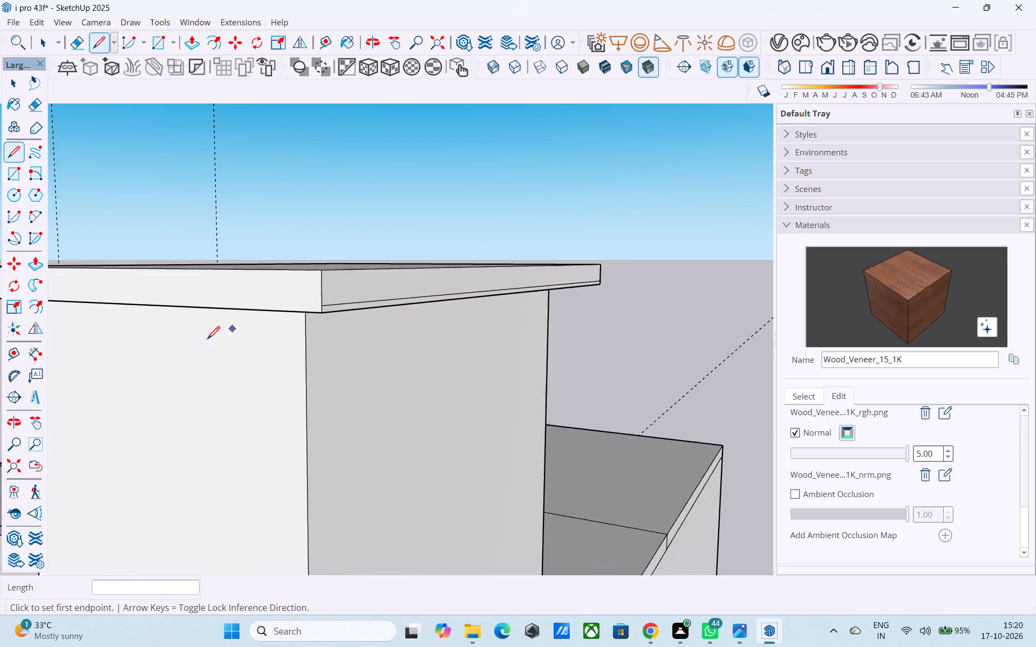
scroll(207, 340, down, 2)
middle_drag(514, 278, 47, 307)
middle_drag(267, 286, 248, 286)
scroll(400, 299, up, 3)
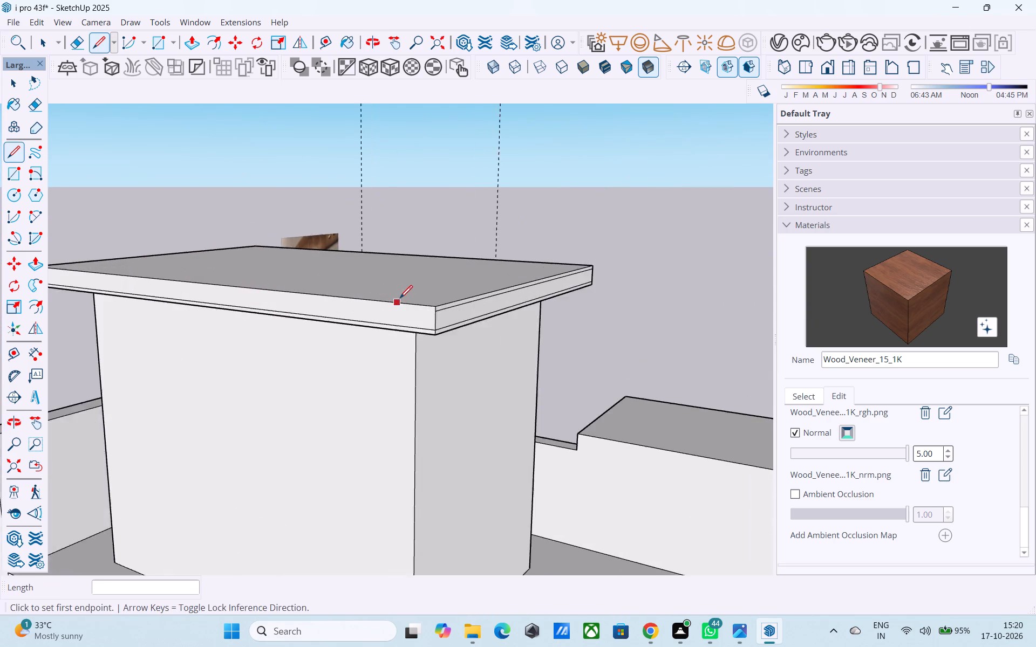
scroll(400, 299, up, 9)
click(437, 311)
scroll(394, 304, down, 7)
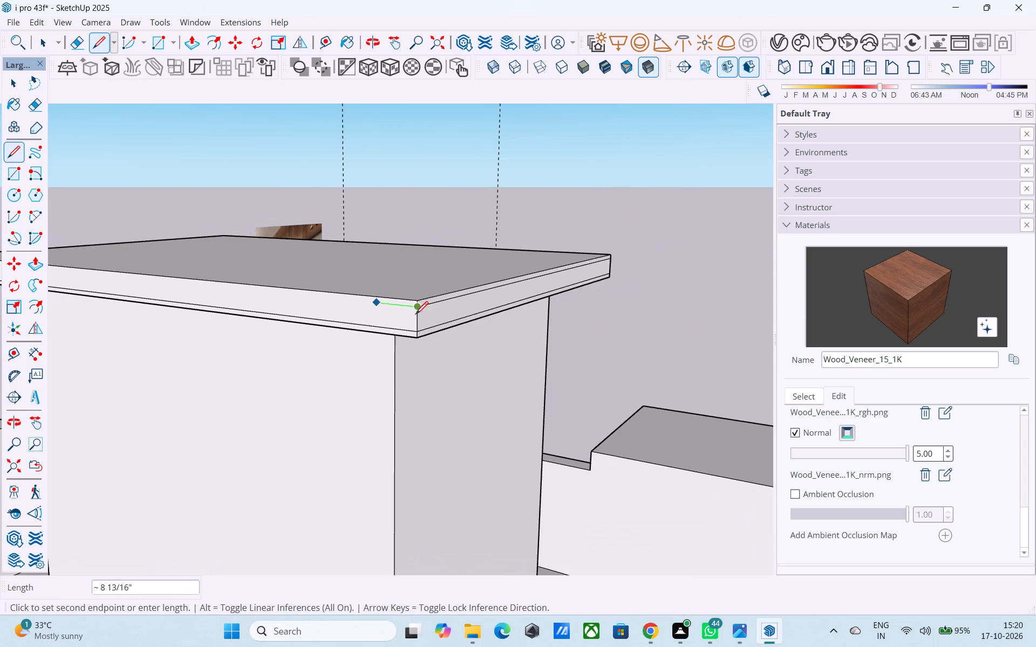
scroll(415, 315, down, 6)
middle_drag(193, 296, 658, 299)
scroll(507, 308, up, 7)
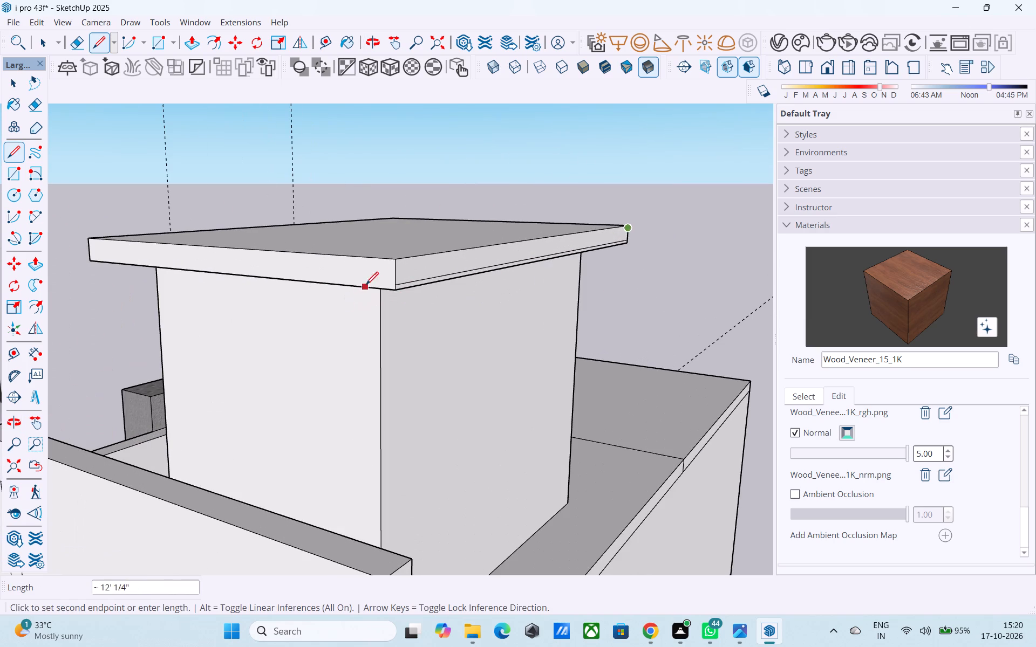
scroll(397, 259, up, 15)
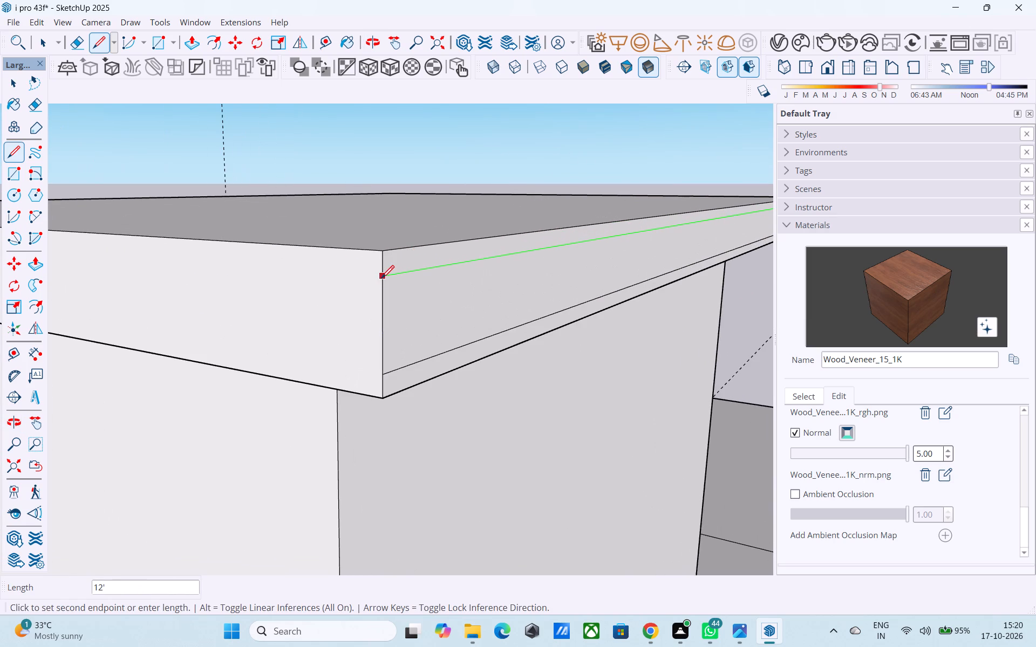
click(381, 279)
Continue the upper line 8' 3" across the slab's remaining short side face, back to the facade-side corner.
click(385, 277)
scroll(398, 279, down, 11)
middle_drag(278, 278, 787, 280)
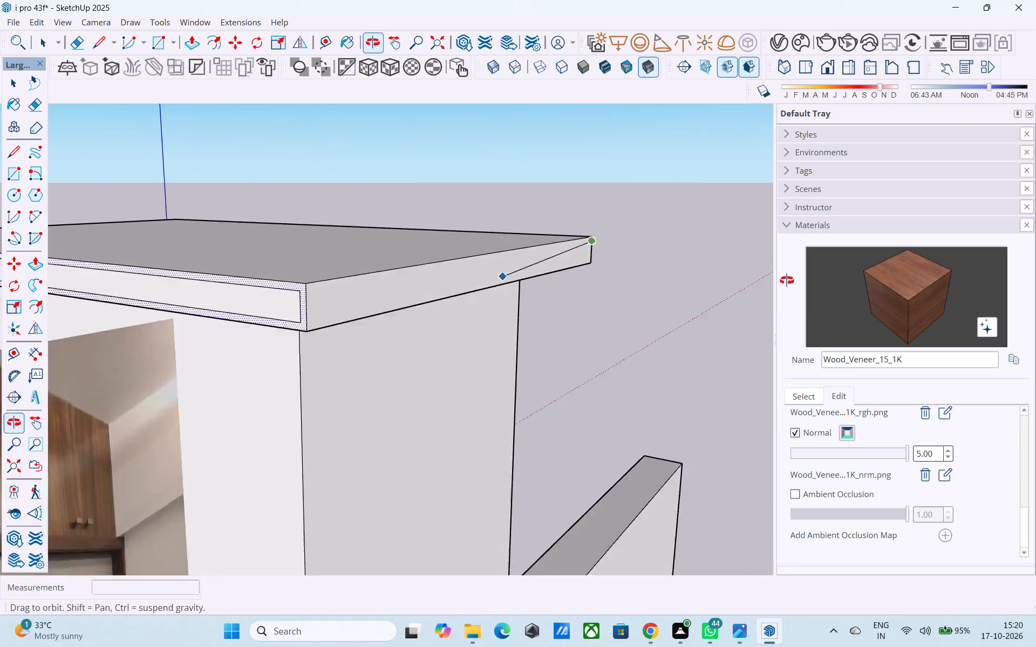
middle_drag(787, 280, 787, 280)
scroll(408, 294, up, 5)
scroll(361, 312, up, 3)
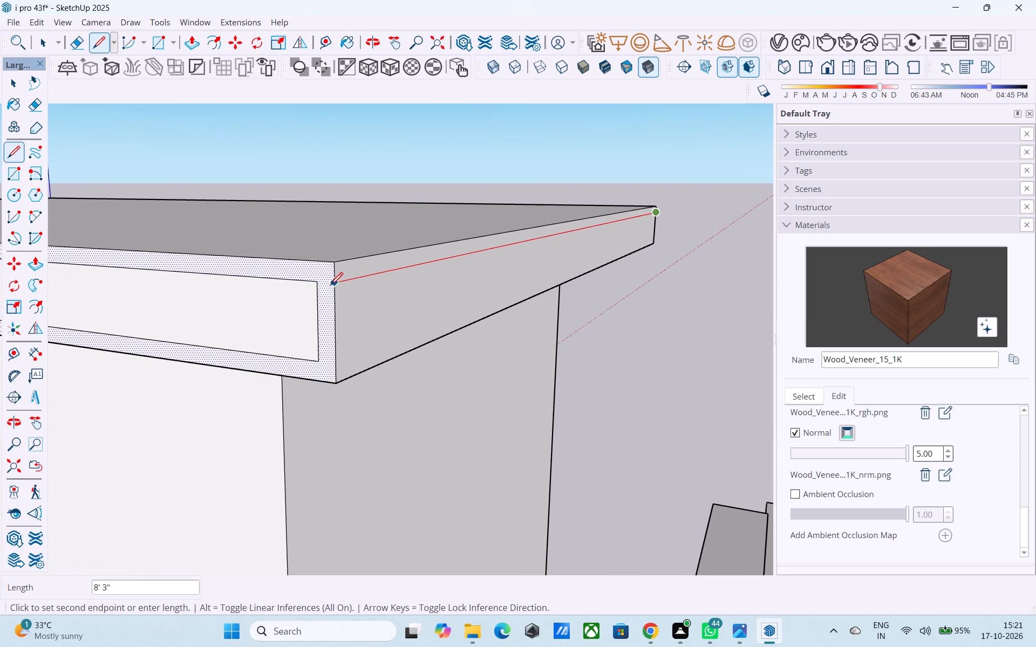
click(330, 286)
Join the inset outline's upper and lower corners to this end of the facade-side face with 1" lines.
click(317, 284)
click(332, 284)
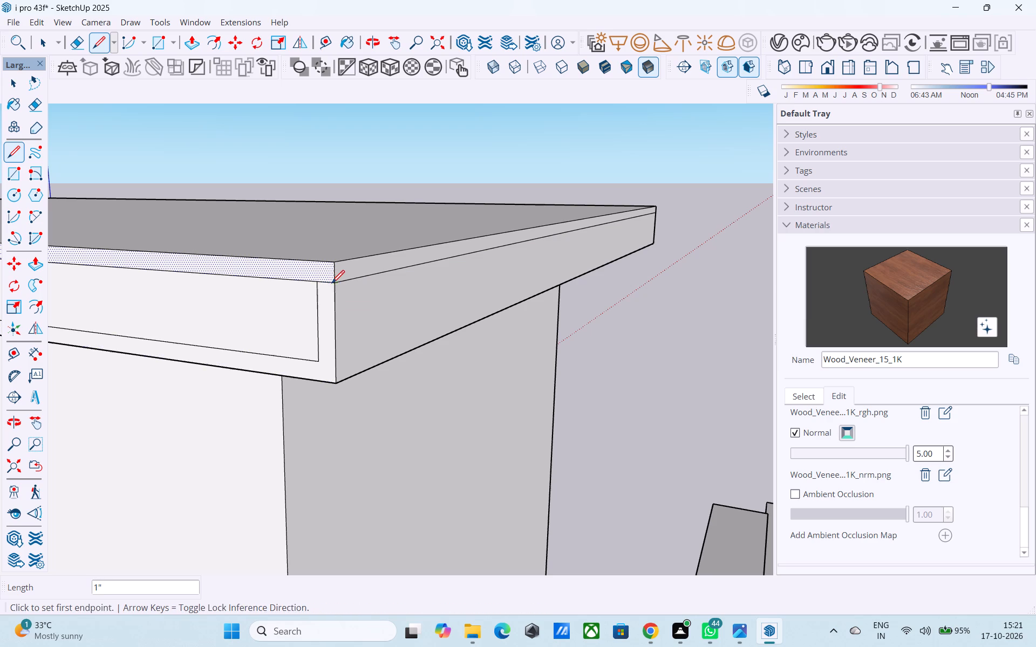
click(314, 358)
click(338, 363)
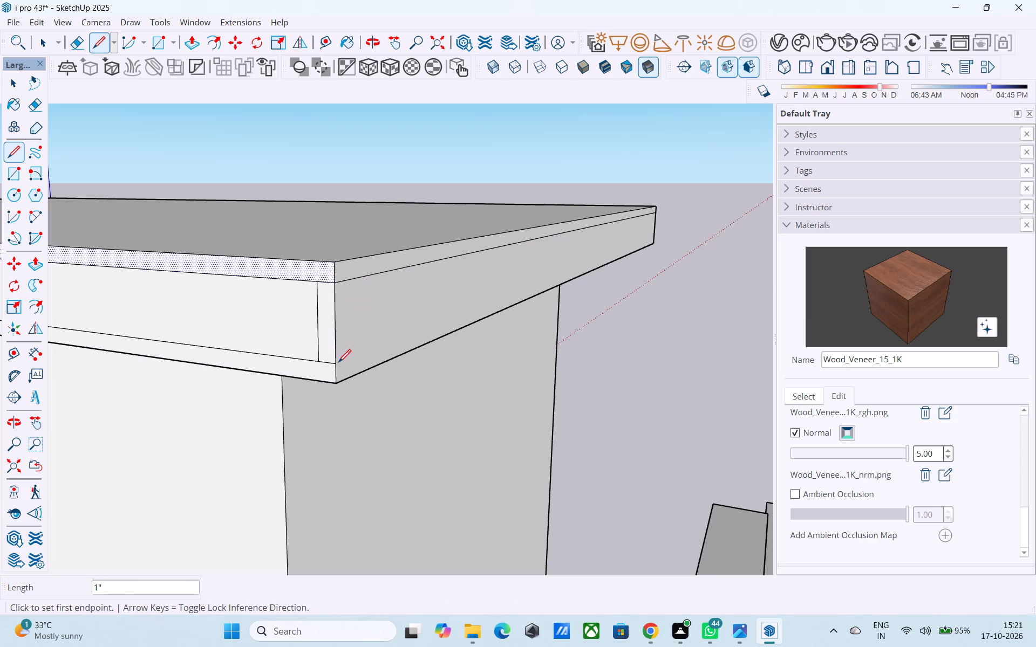
Draw the lower line 8' 3" across the slab's remaining short side face, parallel to its bottom edge.
click(337, 363)
scroll(425, 340, down, 6)
middle_drag(514, 319, 163, 346)
middle_drag(516, 336, 211, 293)
scroll(243, 301, up, 5)
click(154, 256)
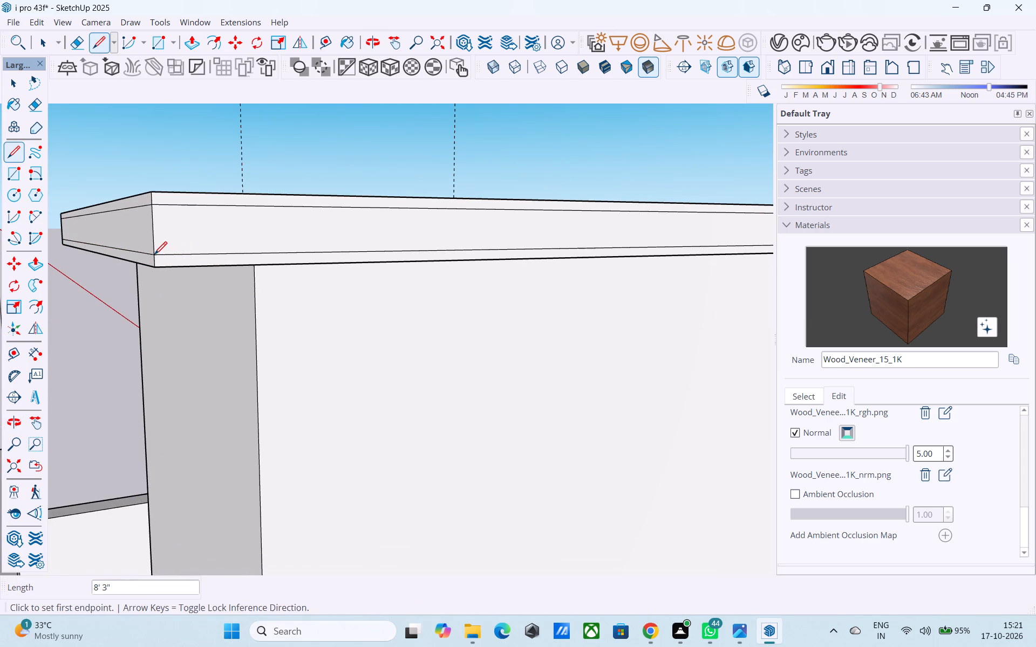
Erase the short vertical inset line at one end of the roof slab's facade-side face.
scroll(523, 265, down, 2)
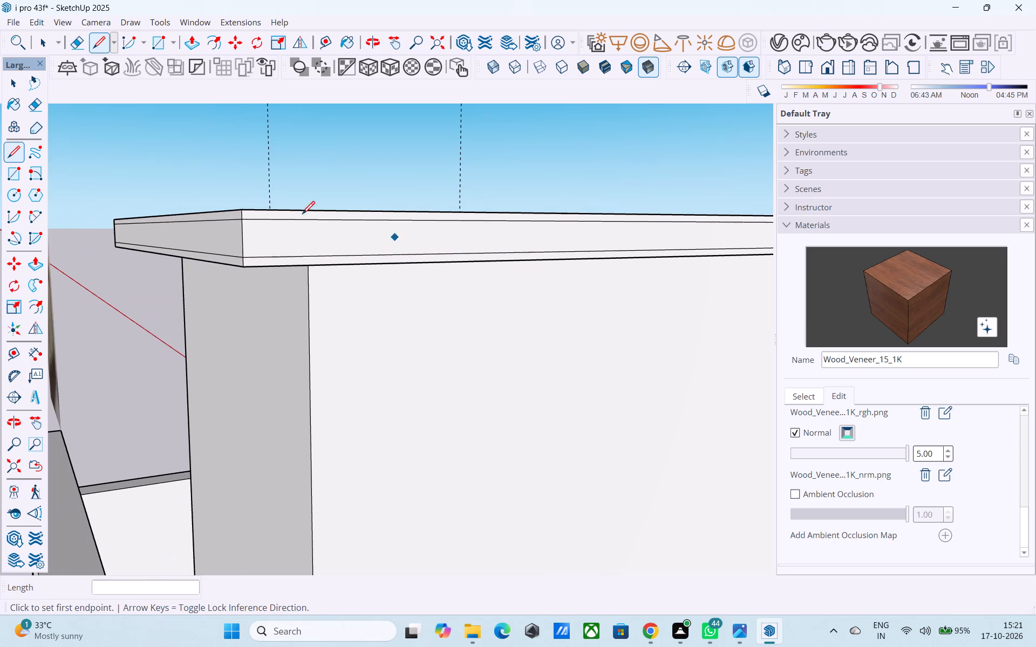
scroll(182, 183, down, 1)
middle_drag(323, 199, 639, 199)
middle_drag(234, 222, 639, 236)
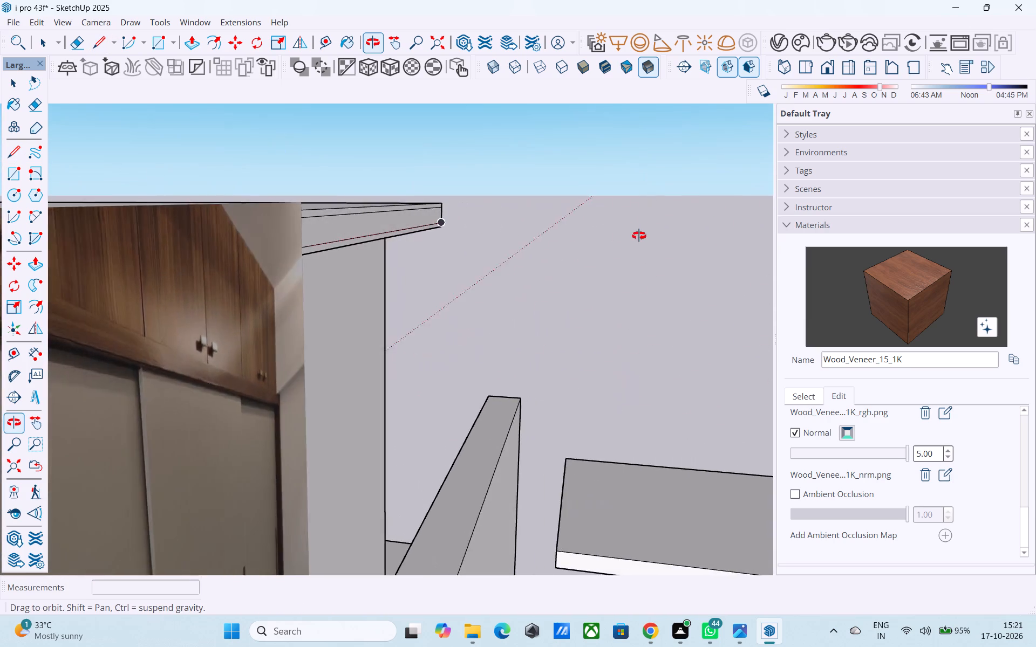
middle_drag(639, 236, 738, 284)
key(e)
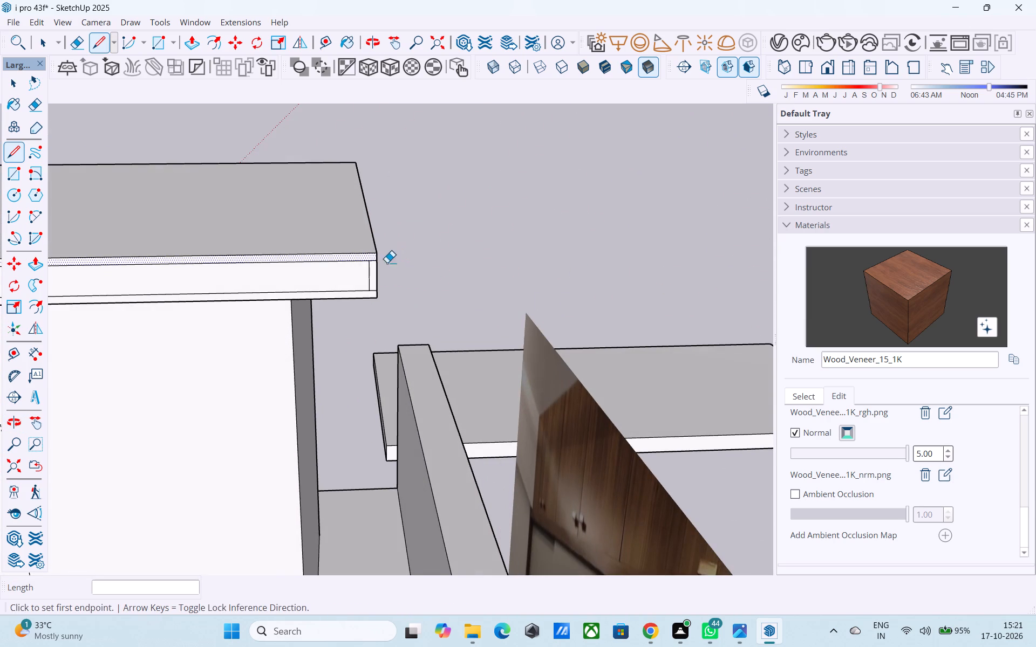
scroll(370, 263, up, 9)
click(367, 269)
scroll(387, 276, down, 7)
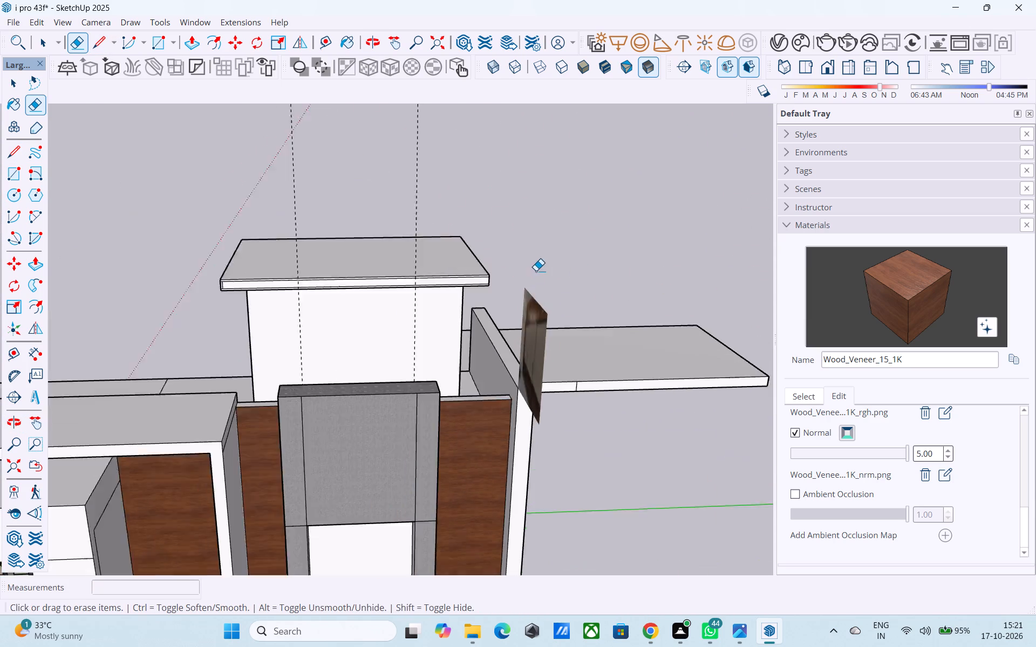
Erase the short vertical inset line at the opposite end of the slab's facade-side face.
scroll(536, 271, down, 7)
middle_drag(366, 289, 607, 260)
scroll(421, 270, up, 8)
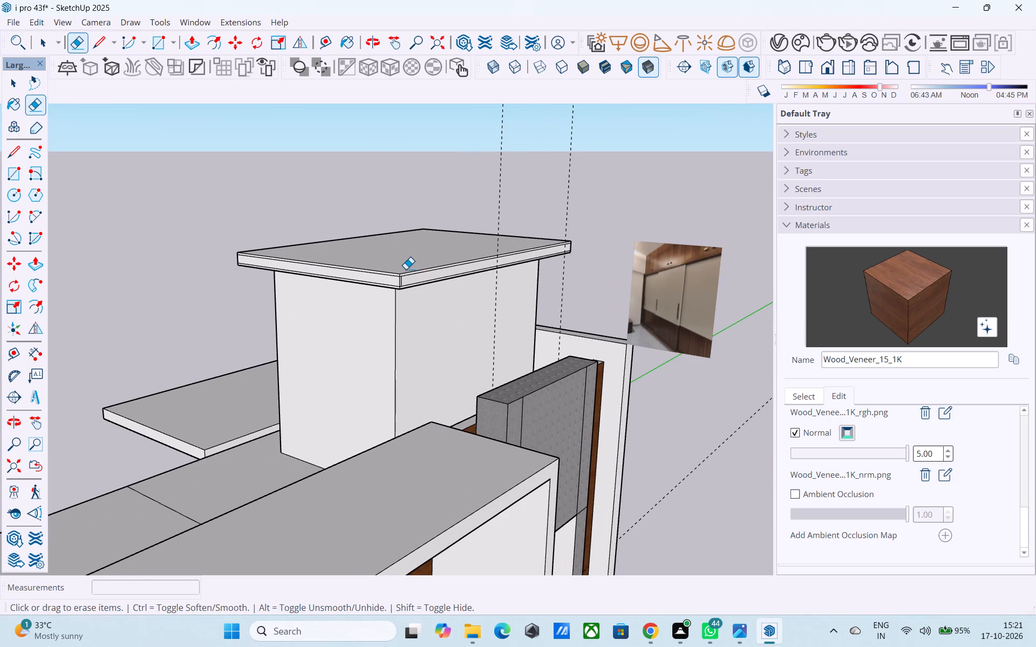
middle_drag(404, 284, 373, 254)
scroll(362, 273, up, 12)
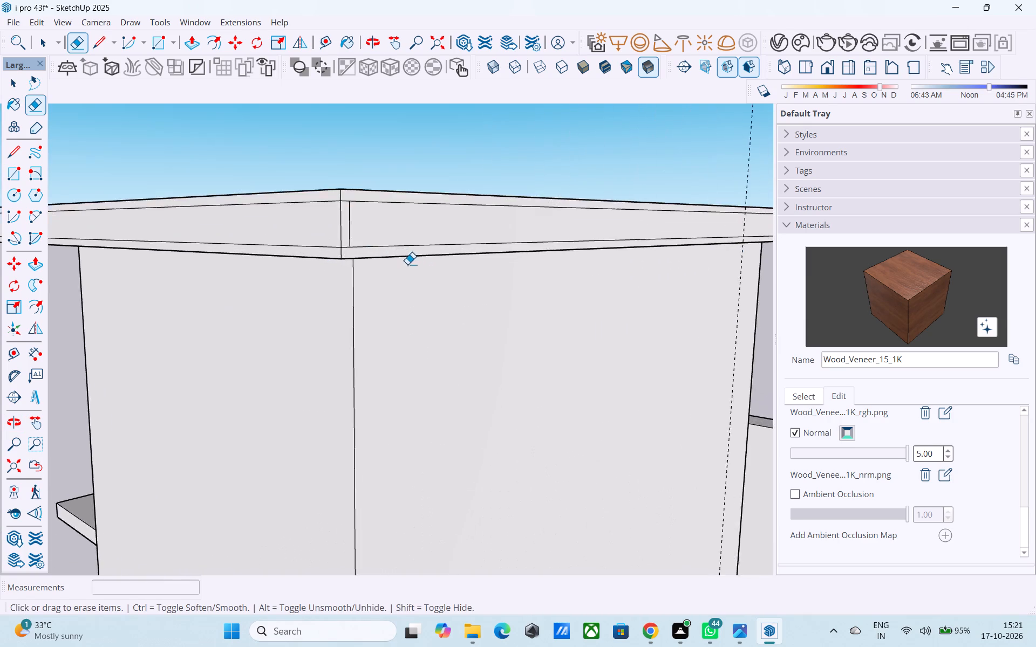
scroll(407, 264, up, 4)
click(328, 220)
scroll(357, 233, down, 1)
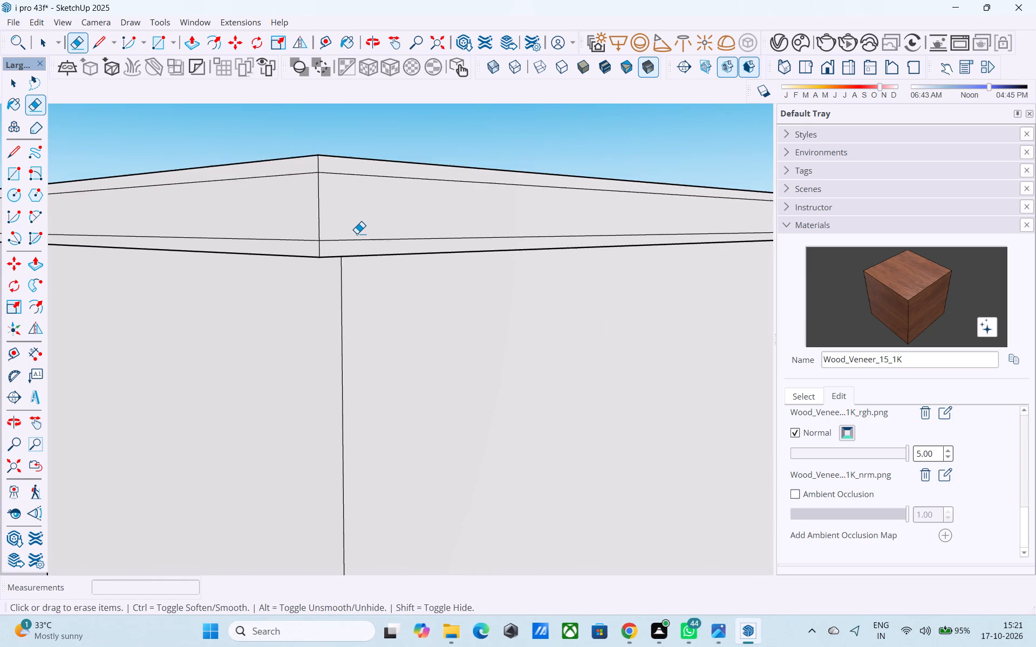
Examine the roof slab's edge bands and the rooftop room from all sides of the house.
scroll(357, 233, down, 6)
scroll(446, 229, down, 6)
middle_drag(303, 230, 654, 231)
middle_drag(350, 222, 513, 230)
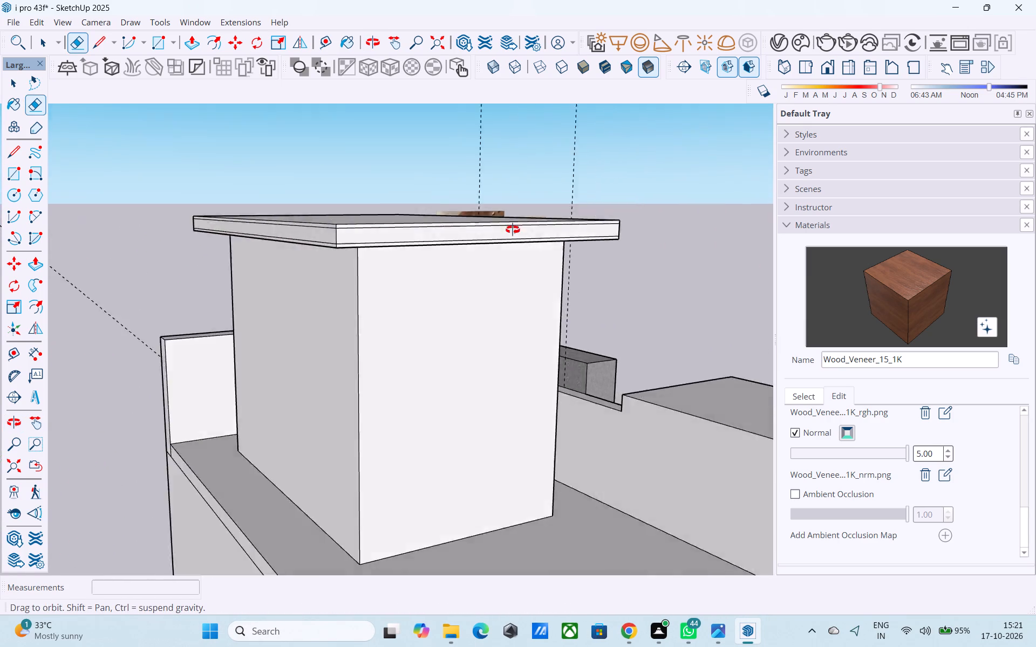
middle_drag(513, 230, 59, 260)
middle_drag(645, 255, 192, 242)
scroll(234, 260, down, 7)
middle_drag(381, 272, 194, 266)
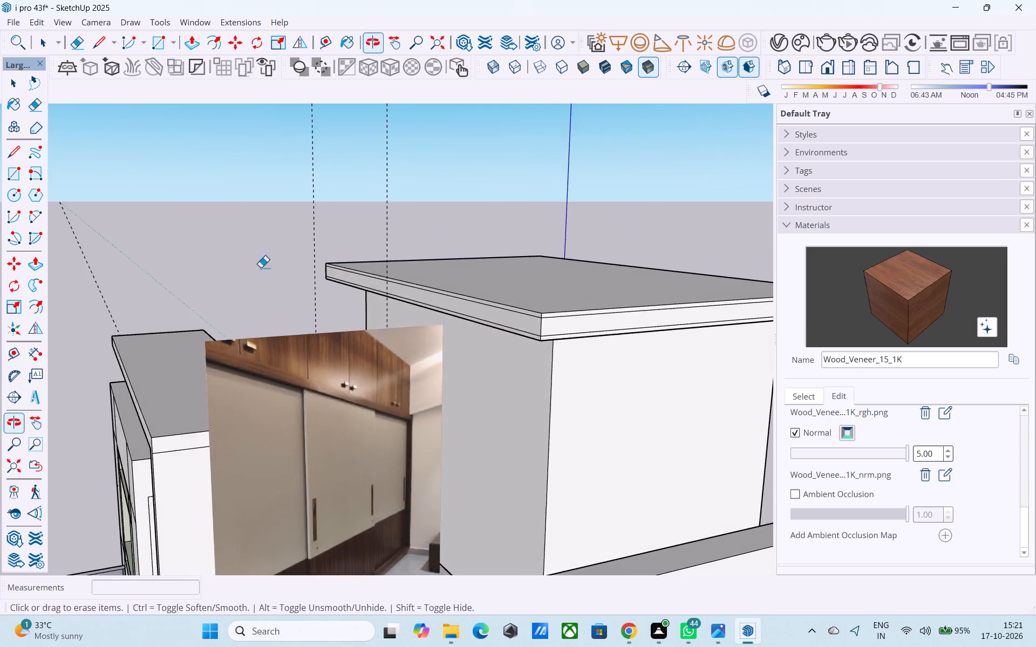
scroll(441, 272, down, 5)
middle_drag(489, 286, 258, 259)
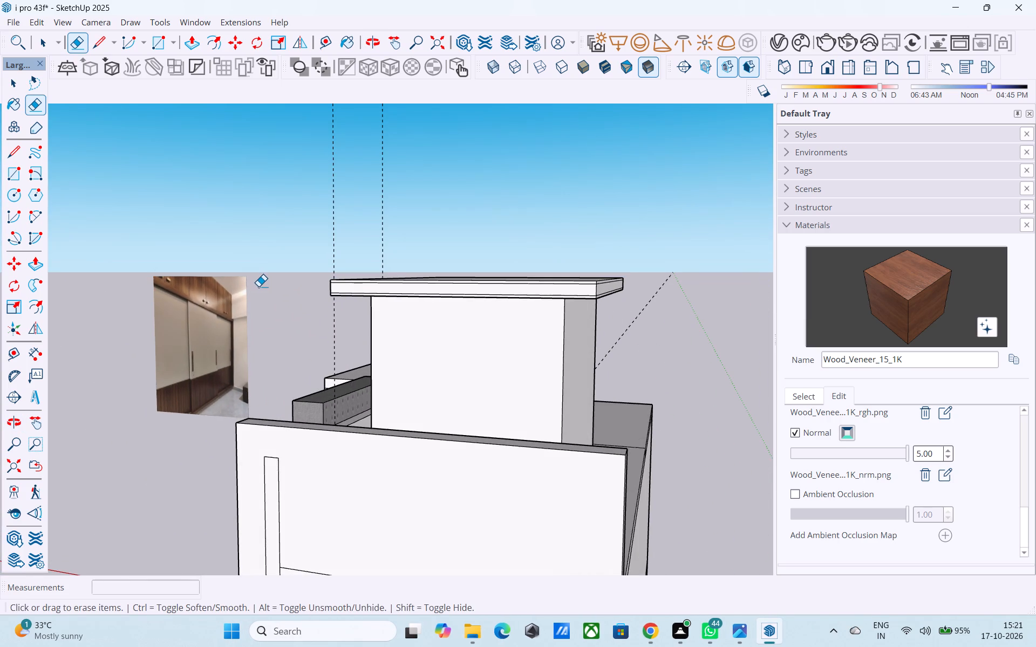
scroll(284, 336, down, 4)
middle_drag(427, 336, 775, 339)
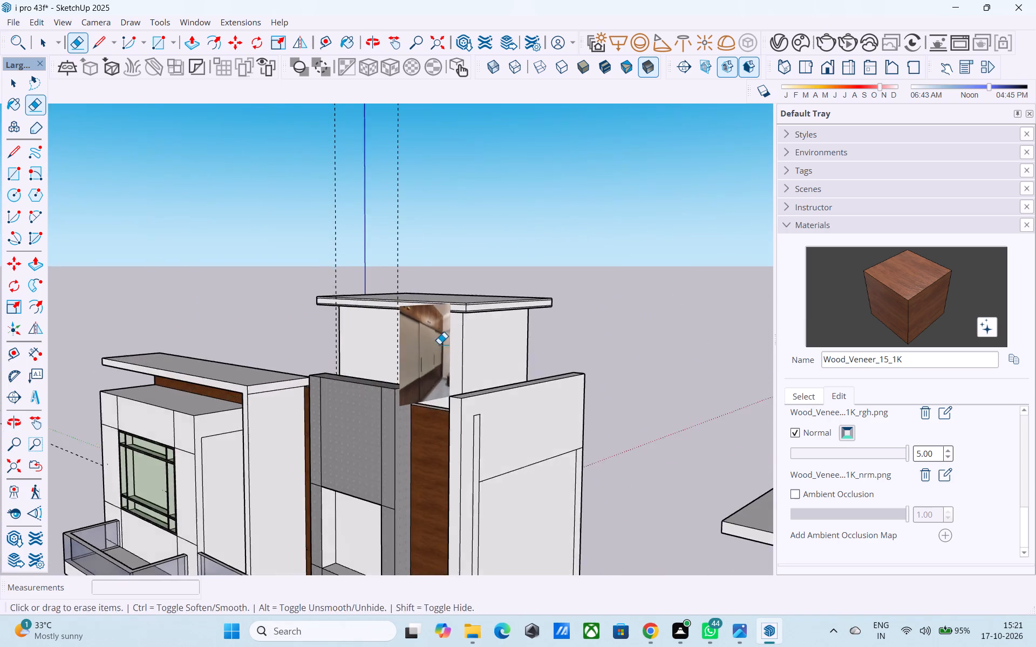
middle_drag(410, 350, 378, 335)
scroll(375, 327, down, 11)
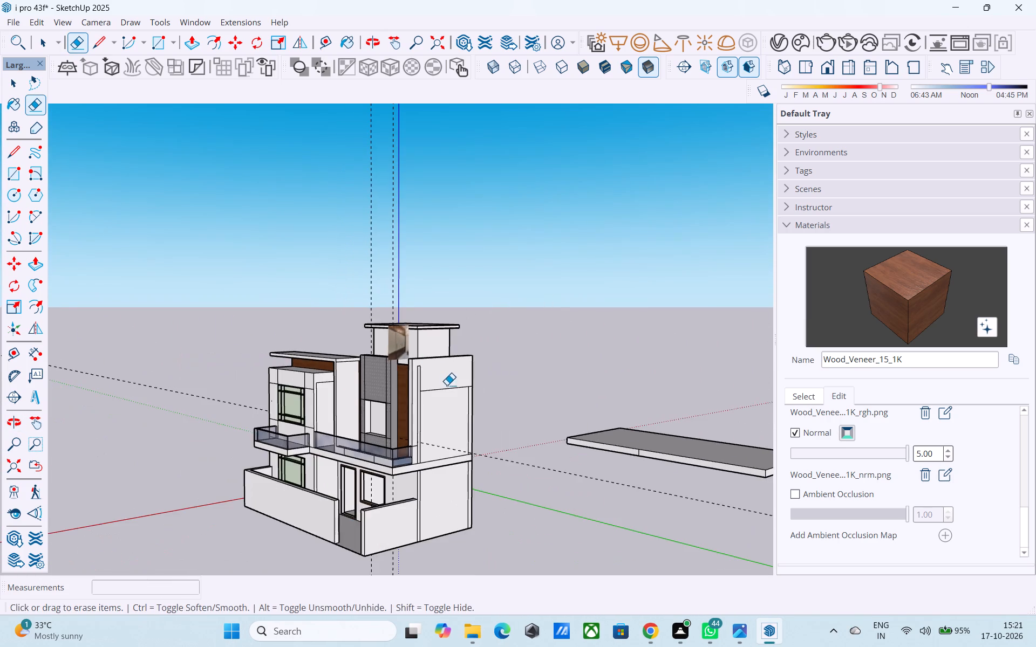
middle_drag(447, 385, 321, 382)
scroll(321, 383, up, 9)
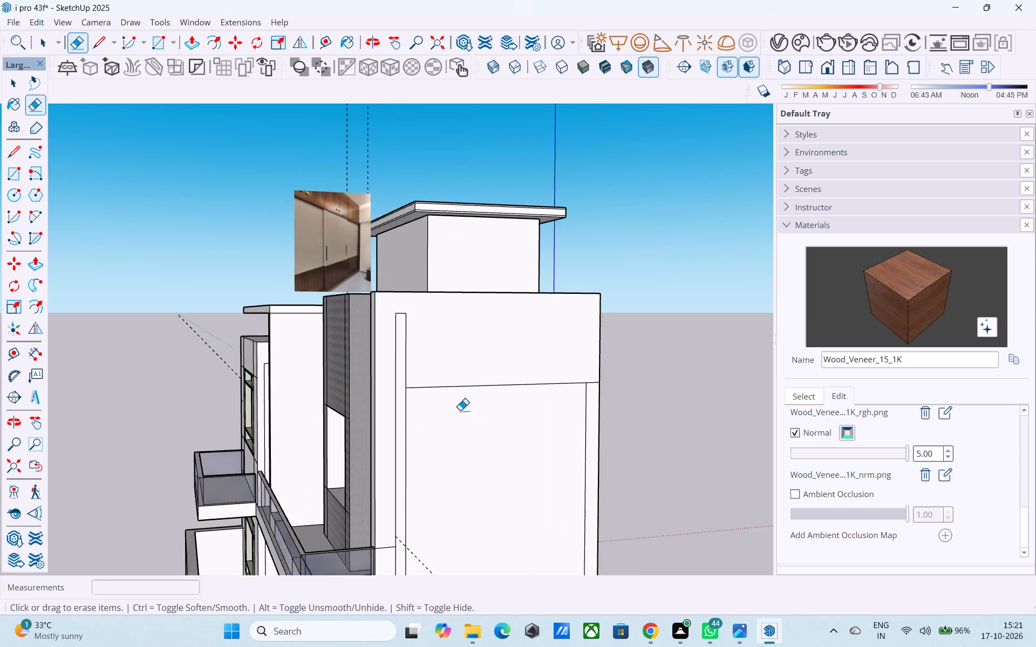
middle_drag(446, 410, 12, 532)
middle_drag(195, 453, 185, 458)
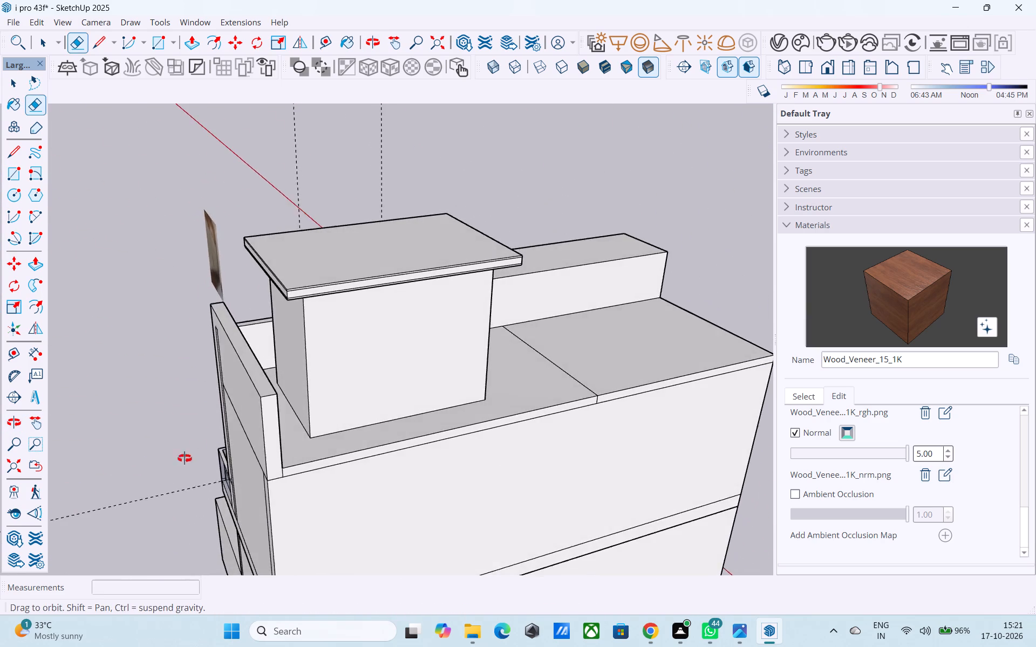
middle_drag(185, 458, 427, 433)
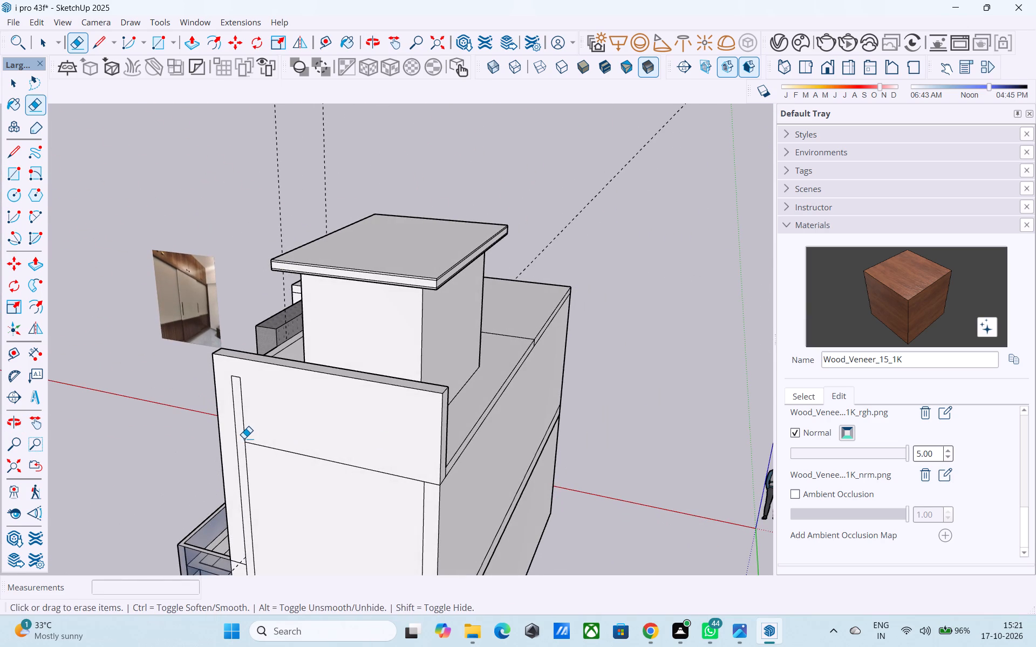
middle_drag(244, 438, 209, 511)
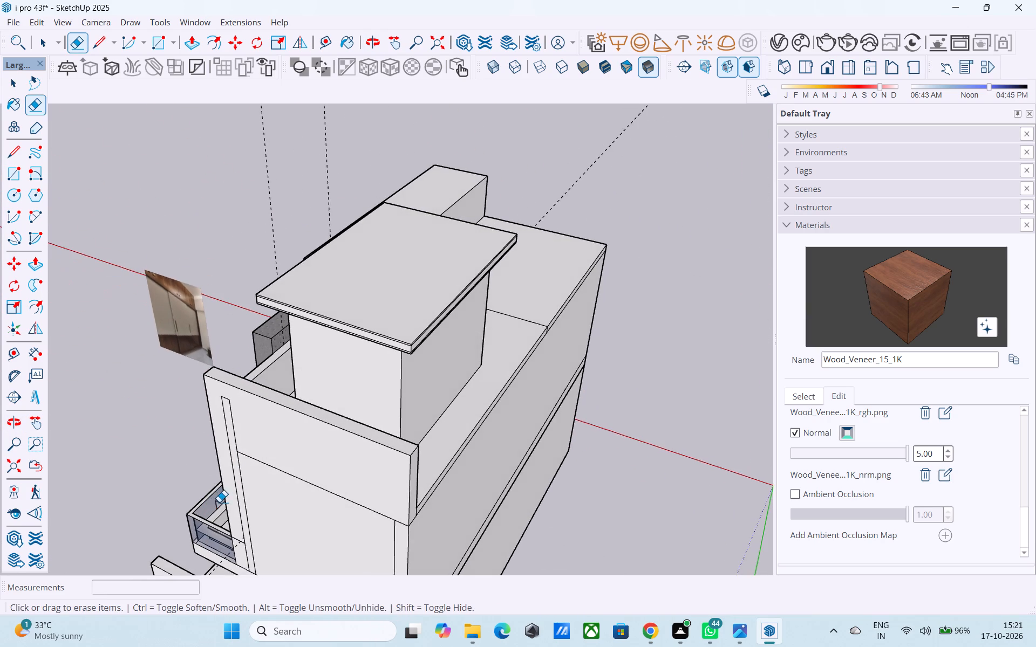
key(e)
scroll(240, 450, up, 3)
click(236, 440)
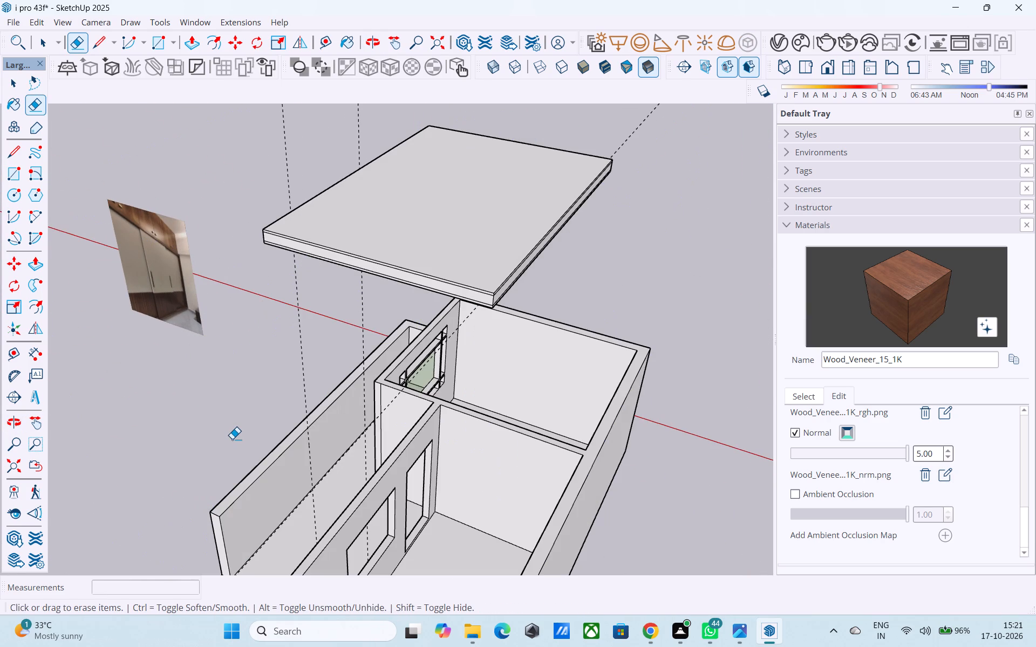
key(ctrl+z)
Open the upper-floor group for editing and erase the narrow strip's inner vertical line above the side wall's horizontal line.
key(space)
double_click(235, 436)
scroll(235, 436, up, 3)
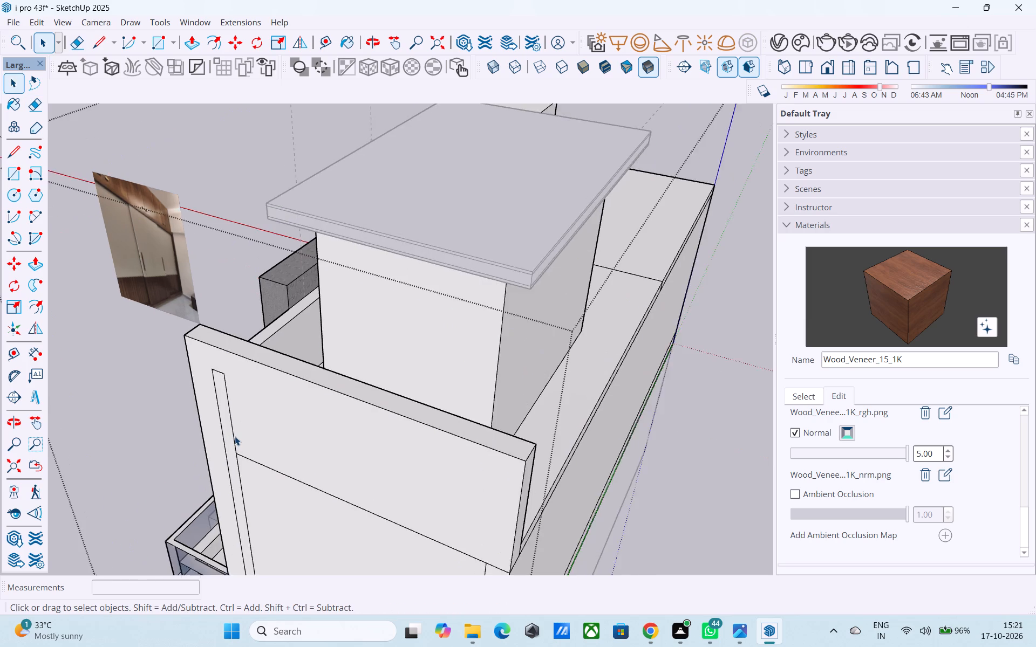
key(e)
drag(235, 436, 230, 436)
Erase the narrow strip's outer vertical line and short top line on the upper-floor side wall.
scroll(230, 436, down, 5)
middle_drag(230, 436, 302, 546)
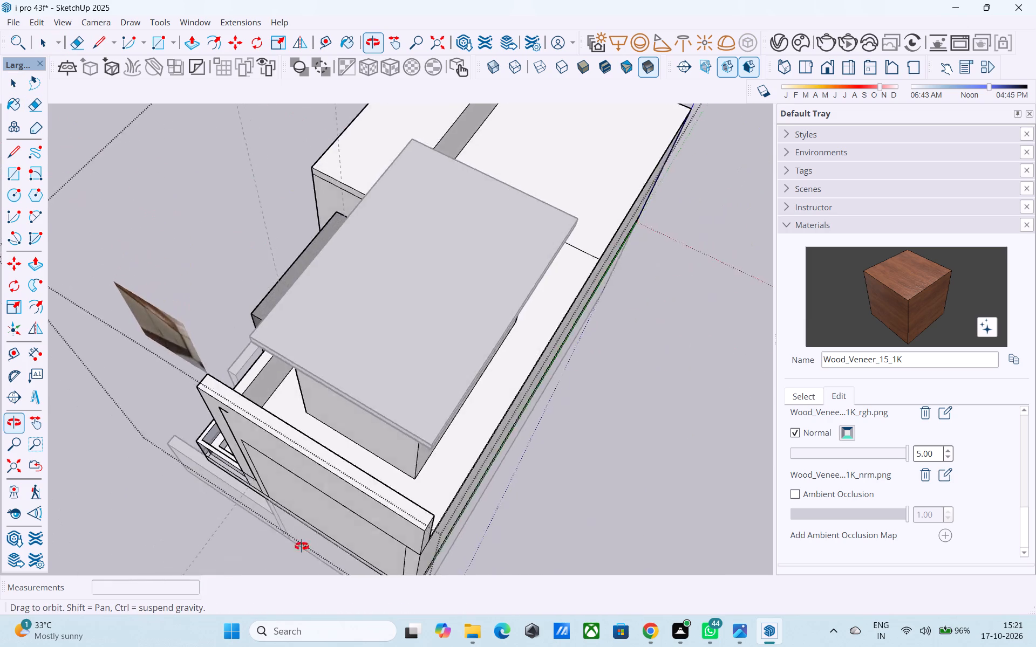
middle_drag(302, 546, 808, 405)
middle_drag(534, 428, 302, 415)
scroll(422, 416, down, 4)
middle_drag(466, 428, 458, 424)
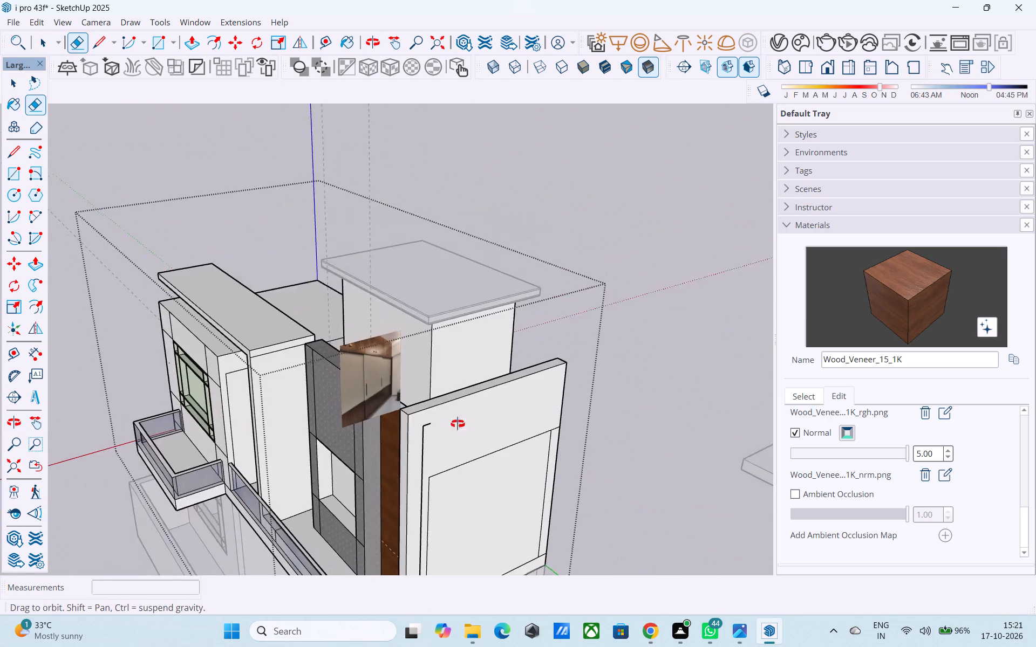
middle_drag(458, 424, 412, 389)
scroll(404, 380, down, 4)
middle_drag(414, 431, 381, 420)
scroll(383, 415, up, 5)
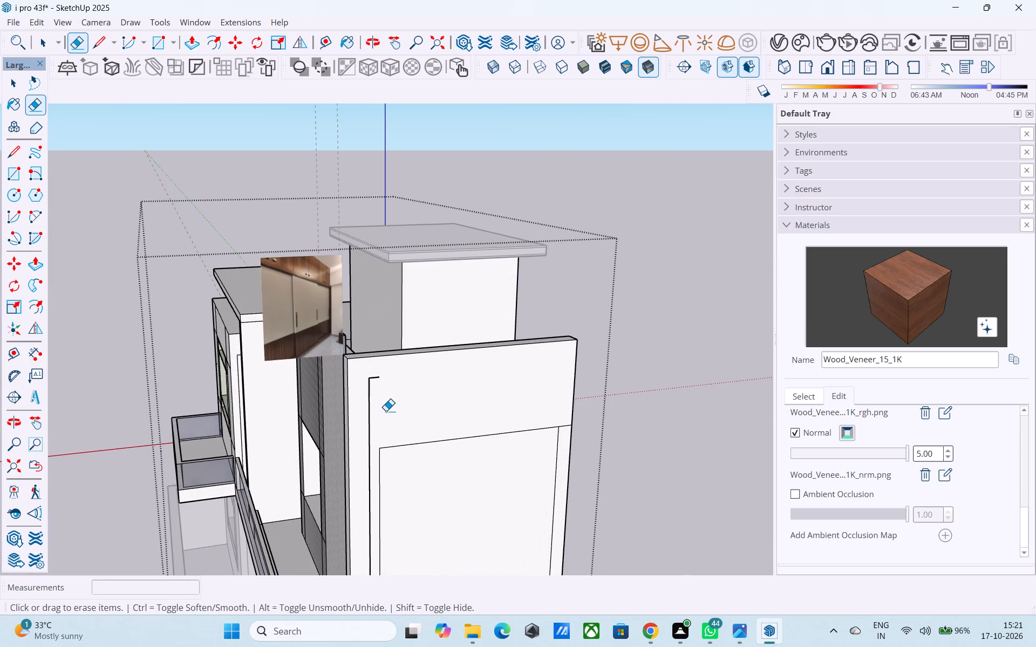
drag(378, 405, 371, 403)
drag(371, 388, 371, 379)
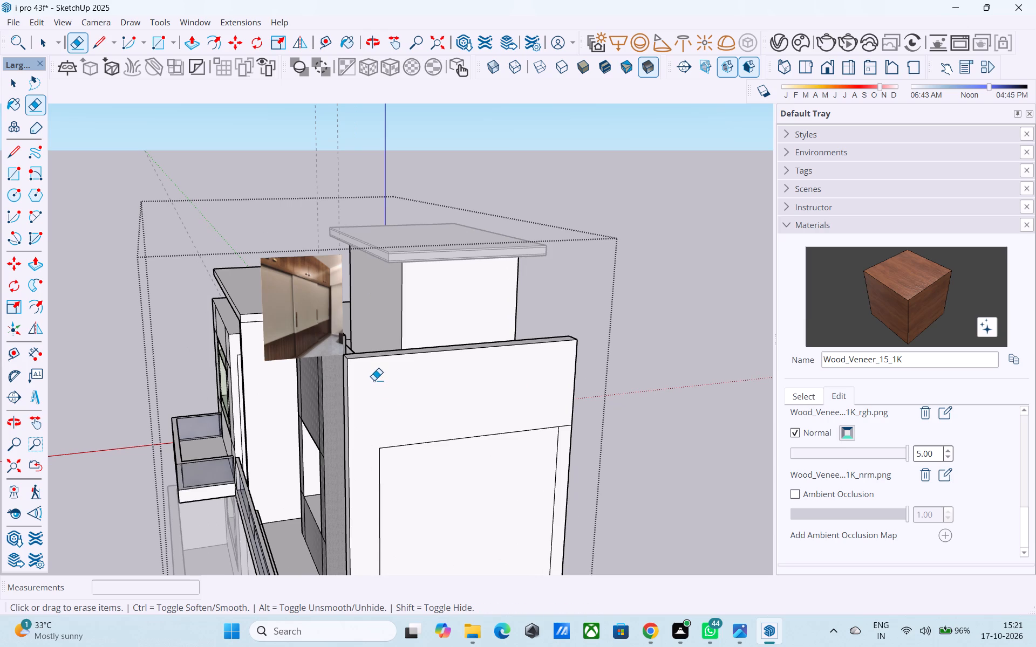
Erase the leftover lines beside the balcony railing and the front vertical line of the large panel on the side wall.
scroll(376, 381, down, 9)
middle_drag(381, 442, 422, 478)
scroll(422, 485, up, 14)
click(352, 493)
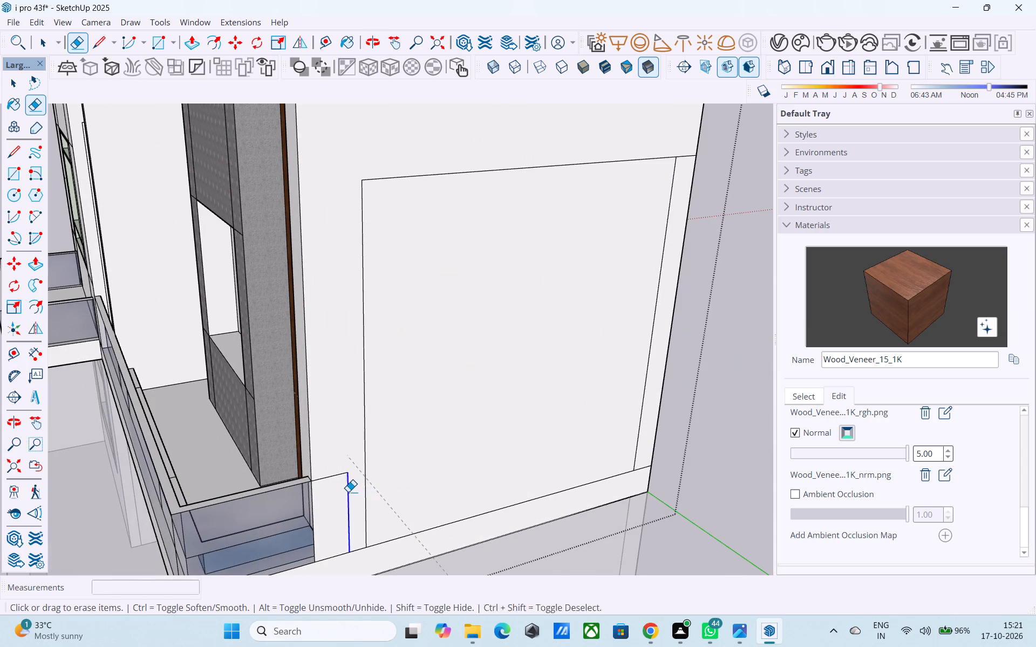
drag(346, 481, 339, 473)
scroll(345, 470, down, 4)
drag(355, 460, 385, 453)
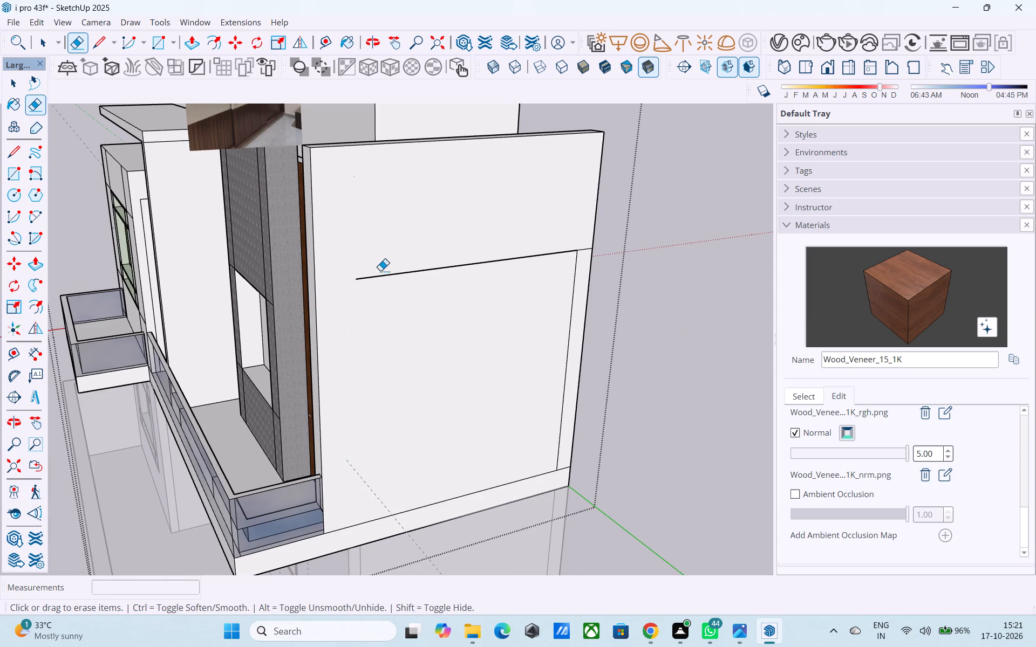
Erase the side wall's horizontal line, its short rear stub and the vertical line near the rear edge.
drag(380, 271, 405, 309)
click(581, 305)
double_click(575, 301)
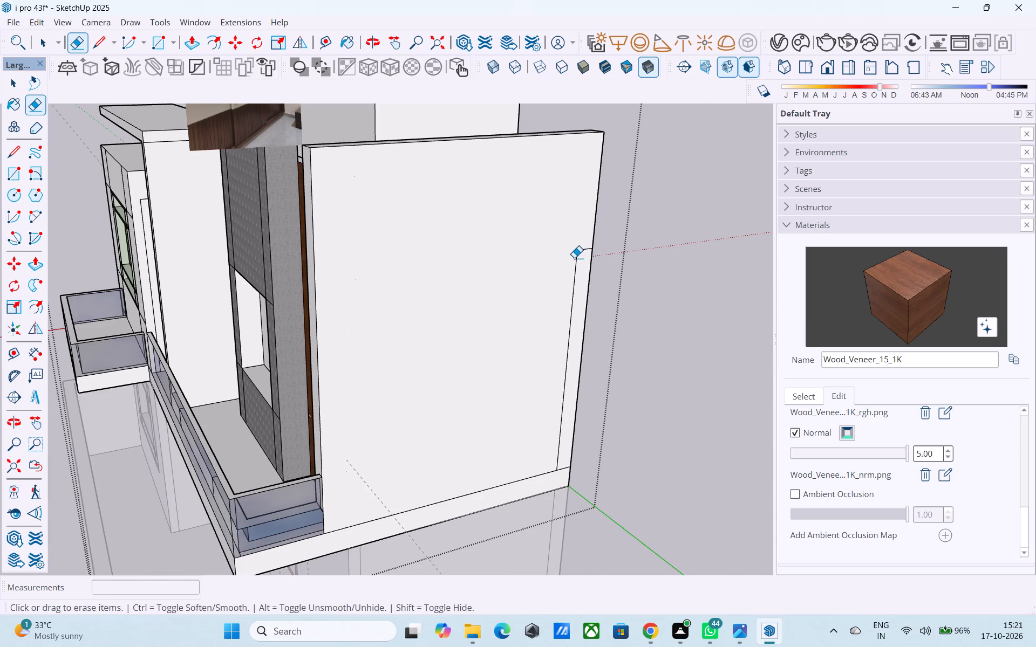
click(576, 252)
click(569, 346)
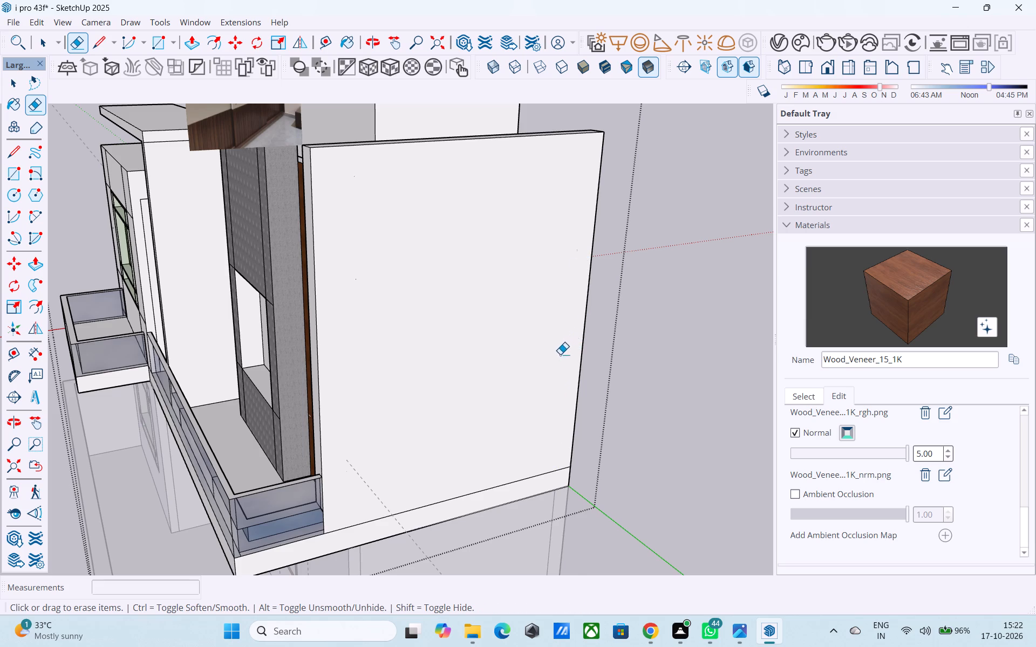
Erase the seam line running across the main roof's top surface behind the rooftop room.
scroll(558, 358, down, 6)
middle_drag(556, 365, 114, 455)
middle_drag(407, 367, 45, 418)
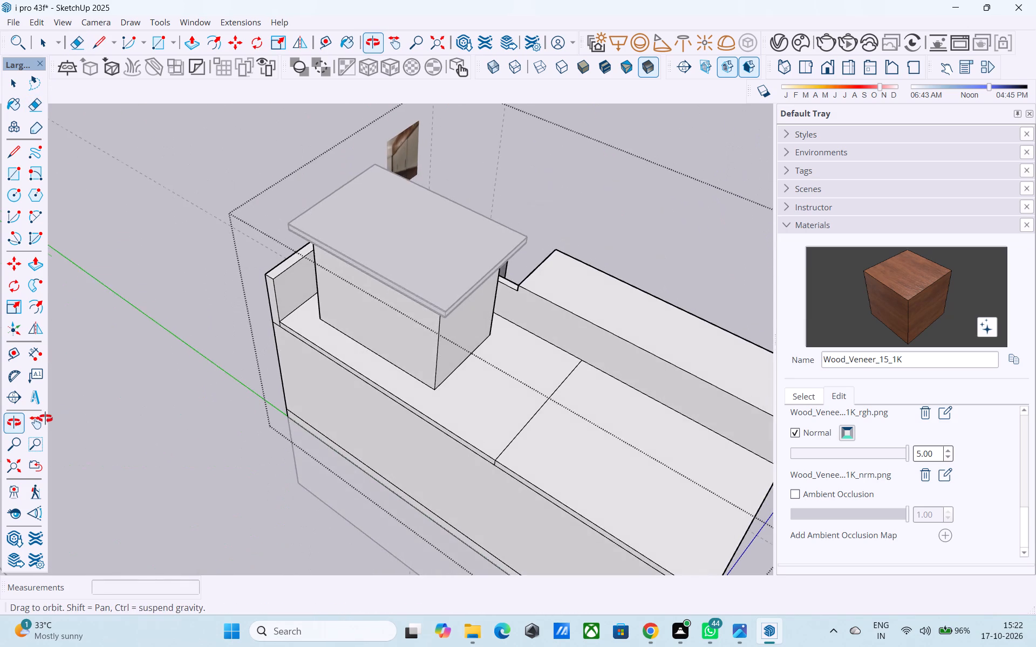
middle_drag(45, 418, 64, 416)
scroll(312, 389, down, 5)
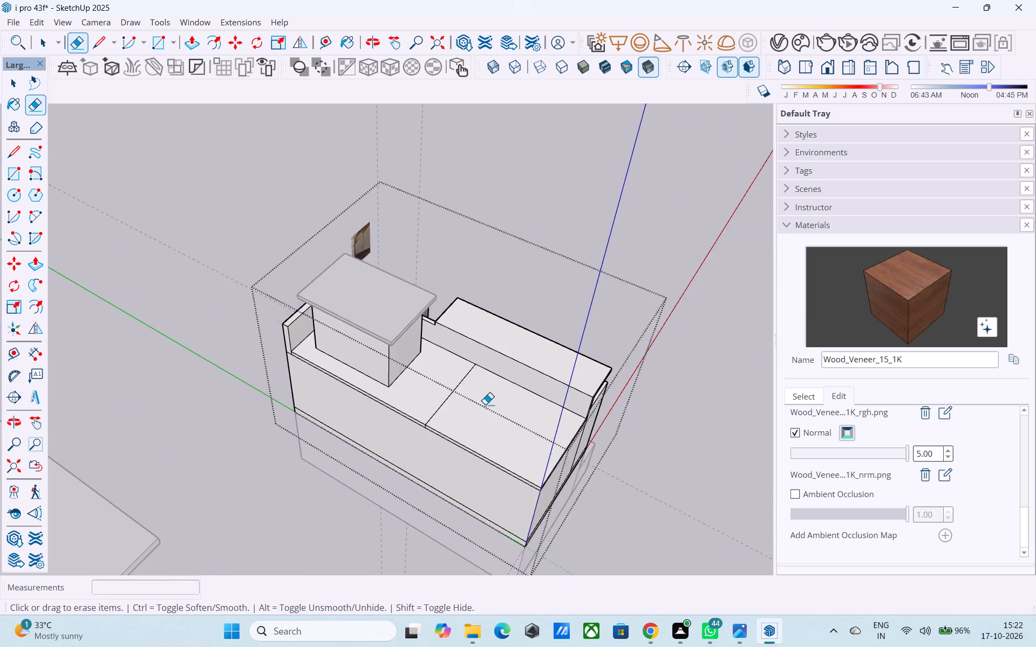
middle_drag(485, 404, 460, 482)
scroll(455, 474, up, 6)
drag(434, 396, 420, 385)
Erase the short vertical seam line on the main roof slab's rear edge.
middle_drag(512, 408, 149, 342)
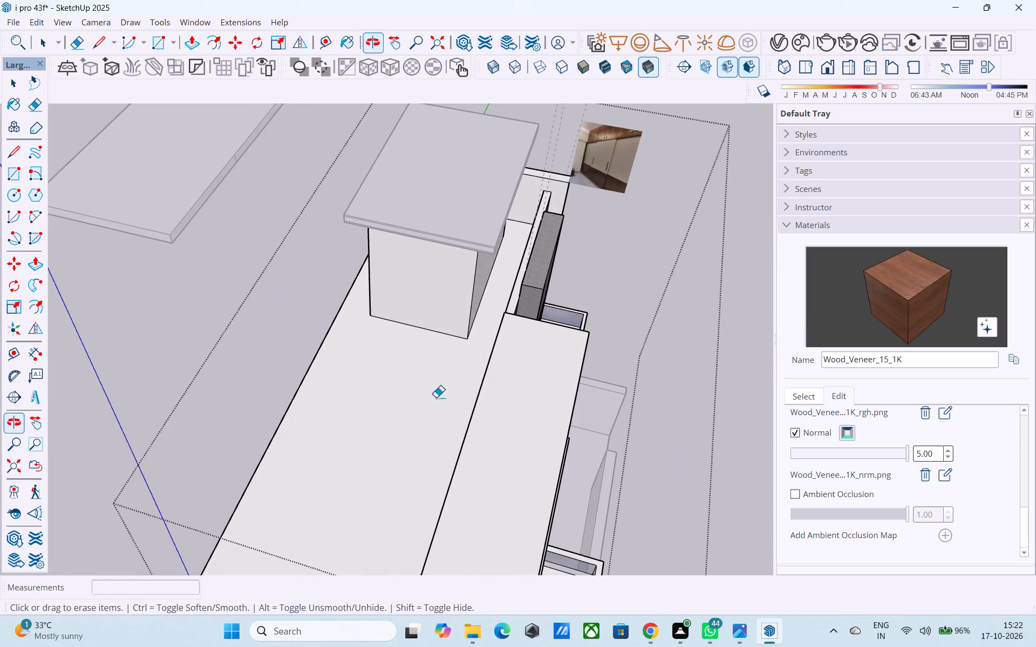
middle_drag(454, 396, 885, 313)
middle_drag(521, 367, 639, 287)
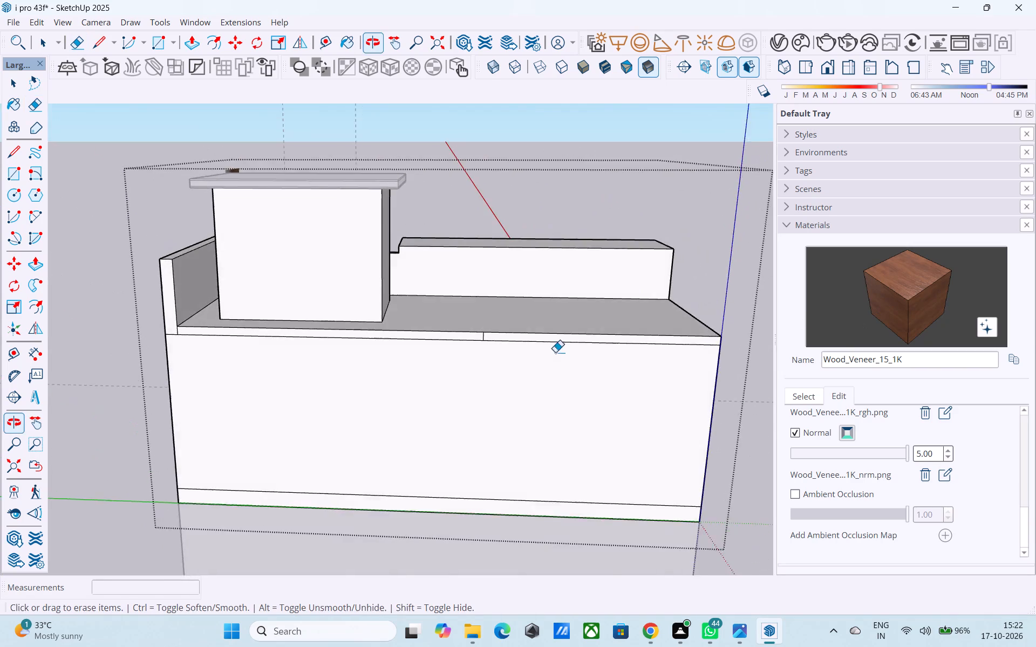
scroll(531, 364, up, 9)
drag(430, 304, 424, 303)
scroll(425, 309, down, 6)
Save the model.
key(ctrl+s)
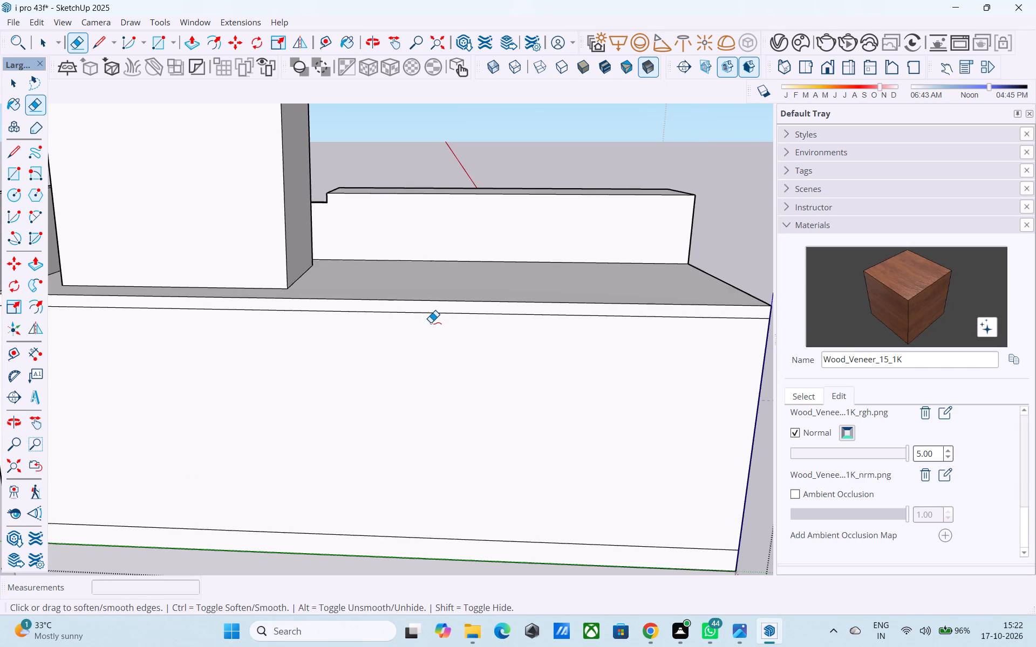
Examine the whole house from the facade side.
scroll(434, 323, down, 10)
middle_drag(390, 363, 789, 352)
middle_drag(186, 362, 726, 357)
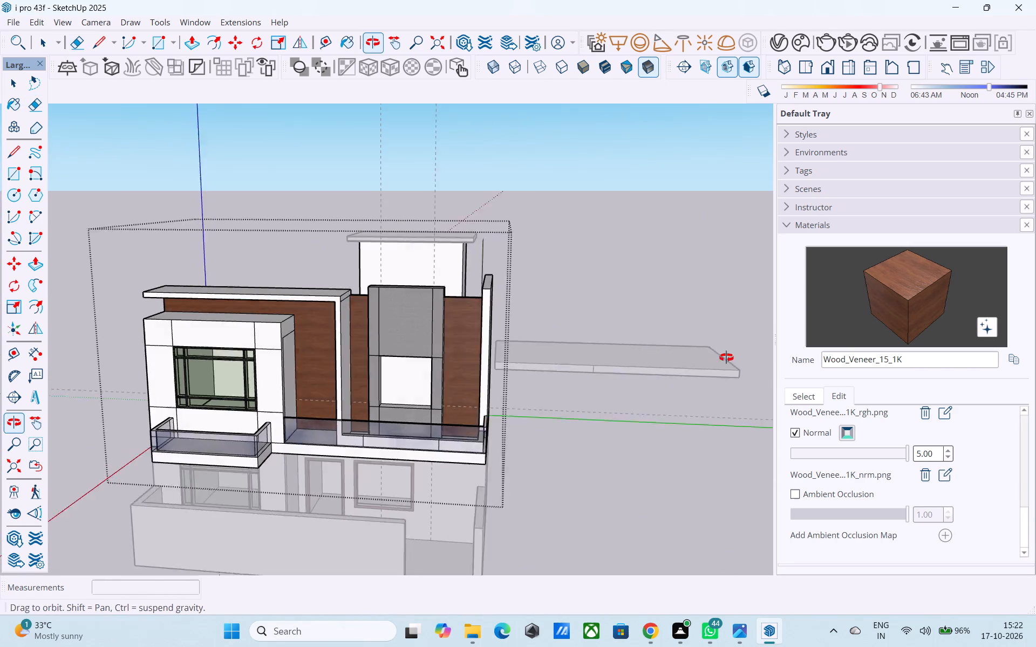
middle_drag(726, 357, 735, 357)
middle_drag(370, 360, 431, 343)
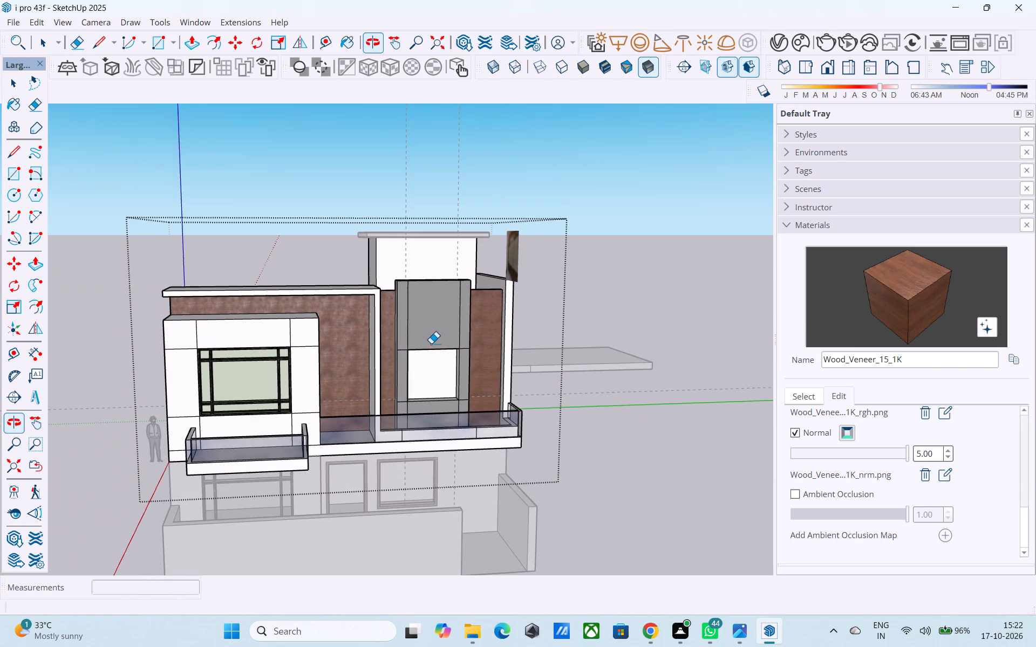
scroll(294, 370, down, 8)
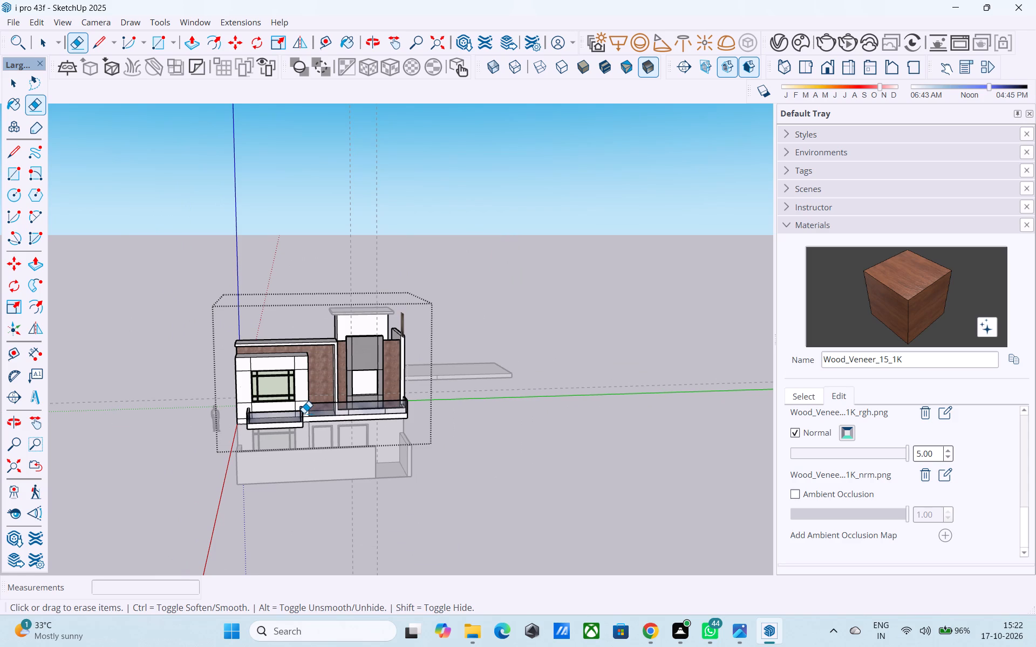
Leave the group being edited so the whole house model is accessible again.
scroll(304, 413, up, 4)
middle_drag(350, 400, 360, 321)
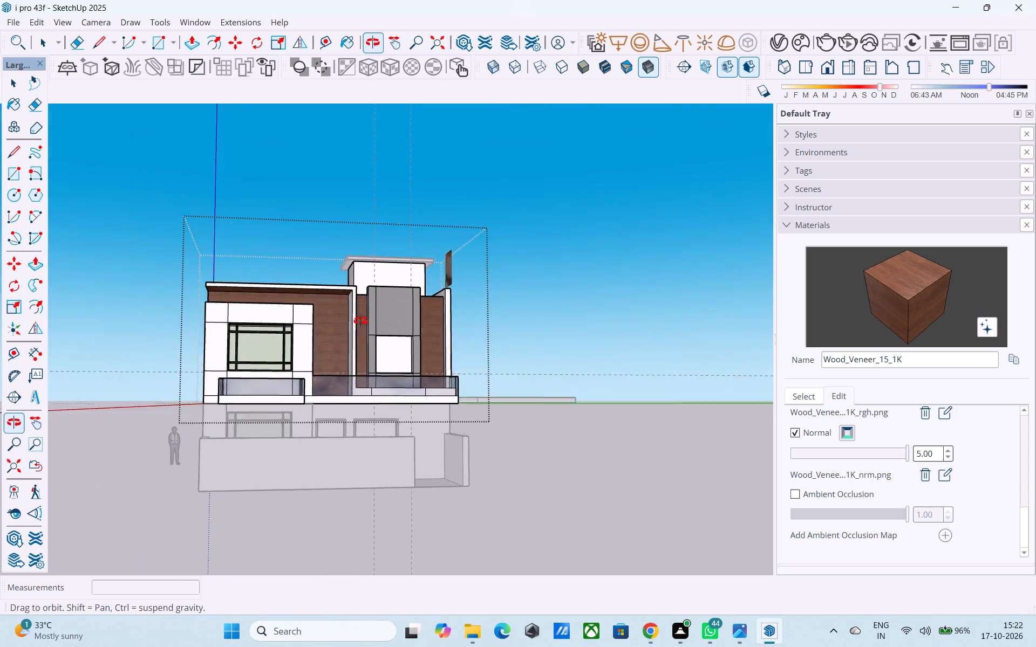
middle_drag(360, 321, 370, 297)
scroll(370, 294, up, 5)
middle_drag(370, 294, 365, 511)
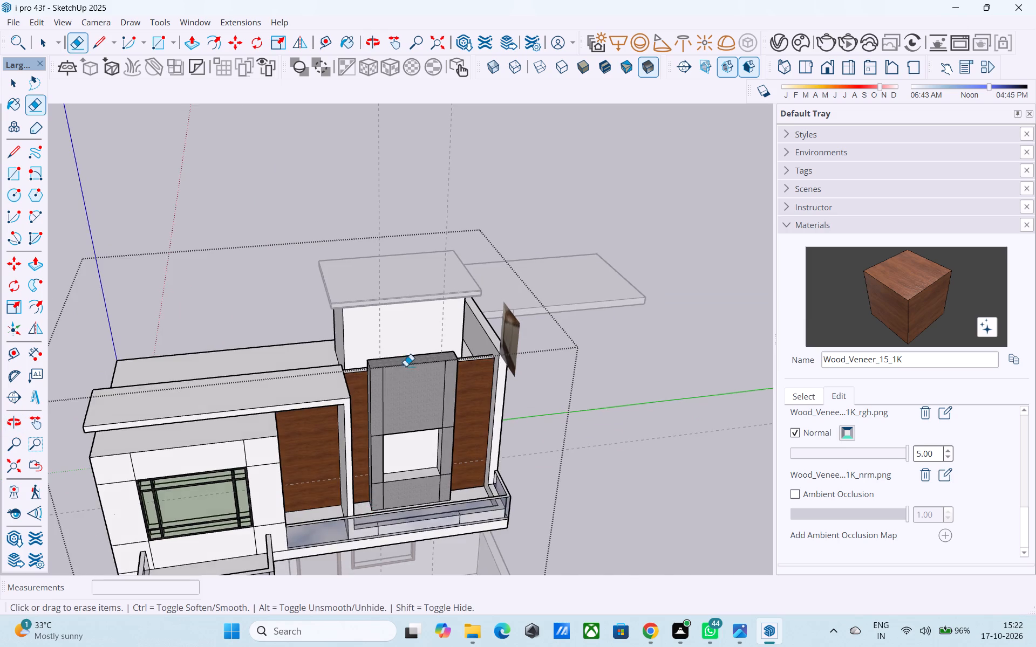
scroll(413, 337, up, 5)
scroll(417, 325, down, 5)
key(space)
click(683, 259)
Push/Pull the lower edge strip on the facade side of the rooftop room slab outward by 1".
middle_drag(499, 284, 512, 328)
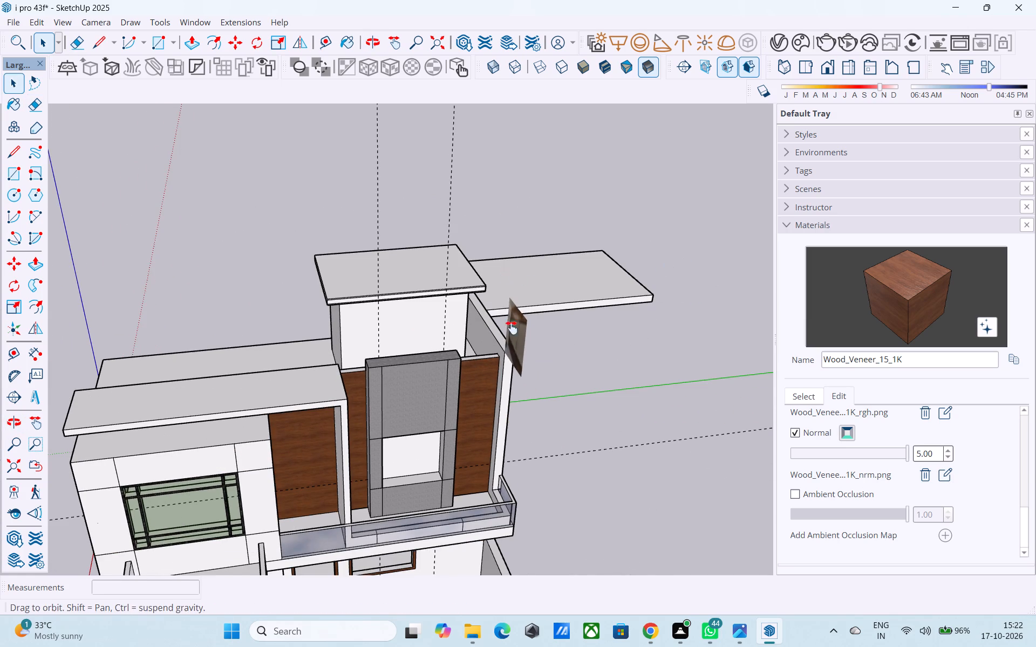
middle_drag(512, 328, 477, 293)
scroll(412, 345, up, 16)
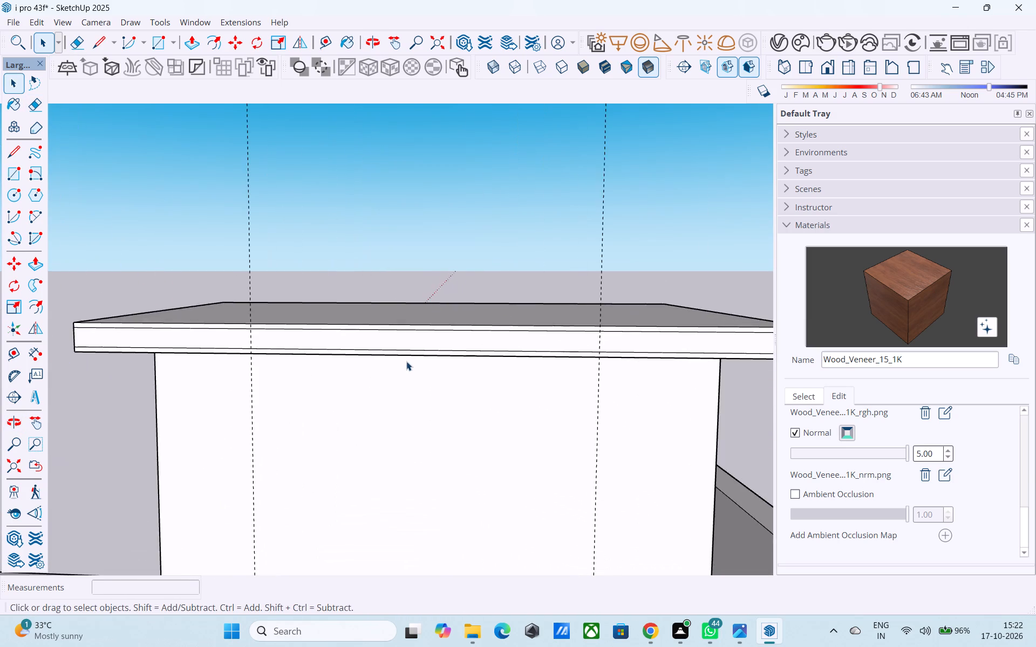
scroll(406, 361, up, 6)
click(391, 335)
scroll(391, 334, down, 14)
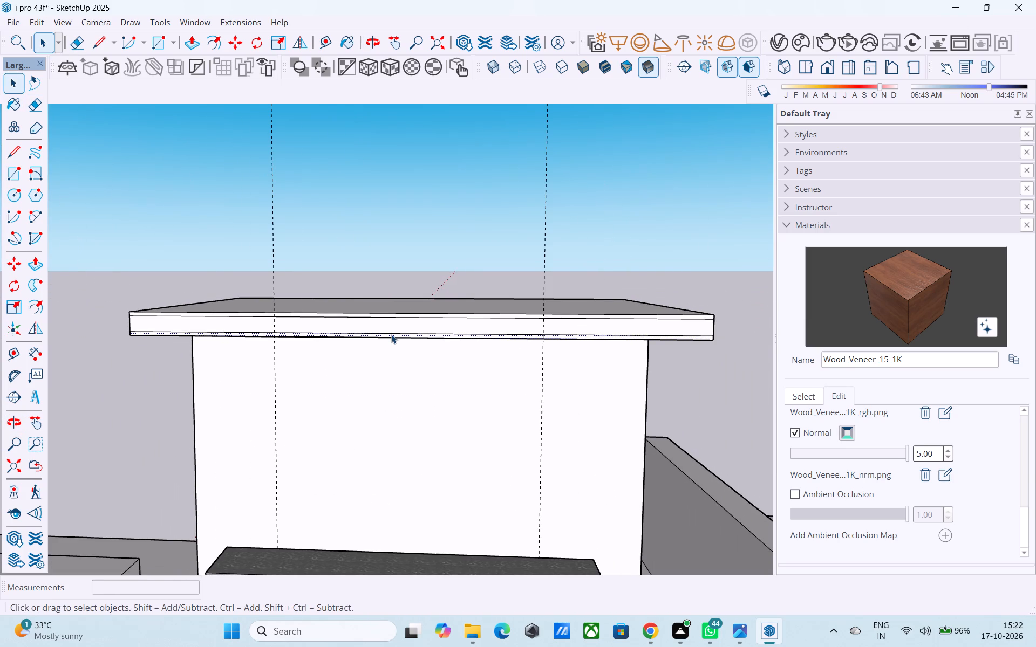
key(p)
scroll(391, 334, up, 8)
click(391, 335)
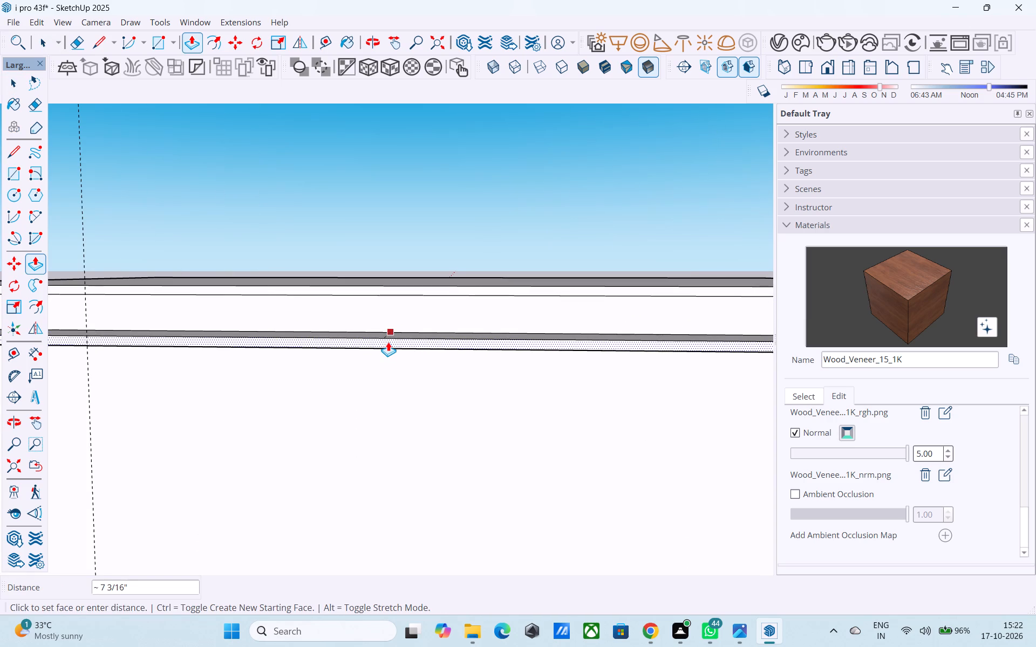
text(1")
key(Return)
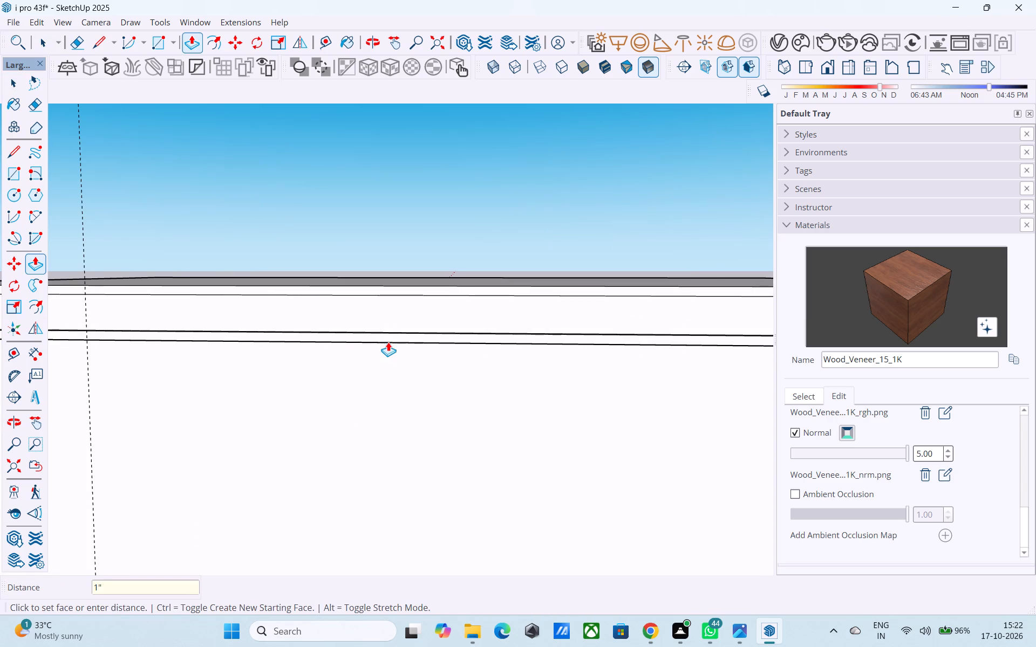
key(space)
Repeat the 1" Push/Pull on the upper edge strip of the rooftop room slab's facade side.
middle_drag(392, 341, 369, 487)
scroll(381, 463, up, 1)
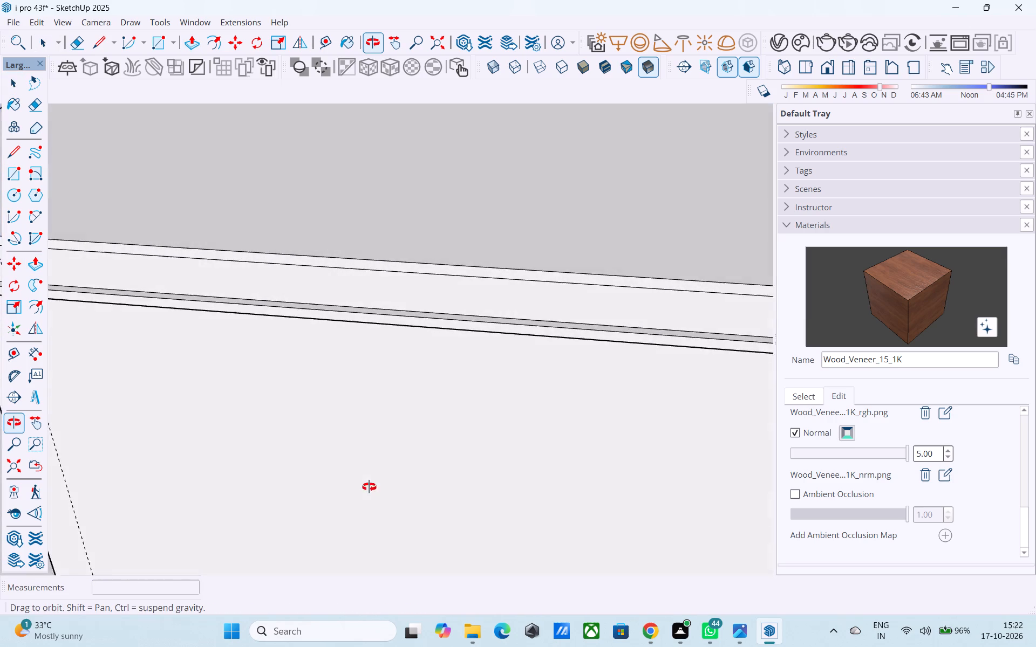
middle_drag(369, 487, 359, 463)
scroll(391, 244, up, 4)
click(390, 274)
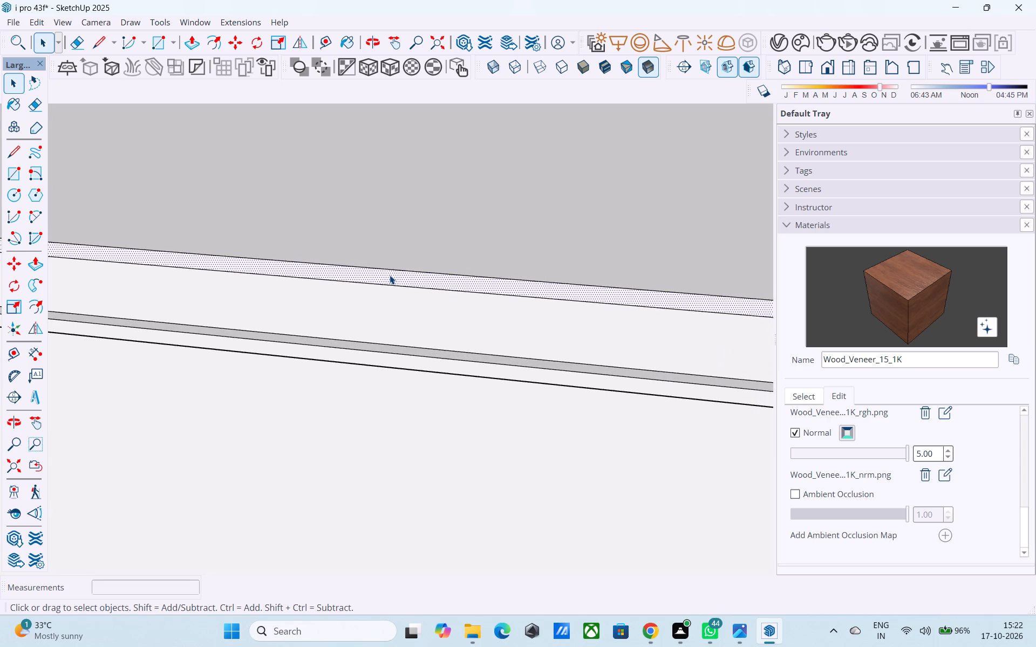
key(p)
double_click(390, 275)
Extend the upper and lower edge strips 1" outward on the slab's short side nearest the wardrobe photo.
scroll(390, 275, down, 11)
middle_drag(406, 294, 128, 238)
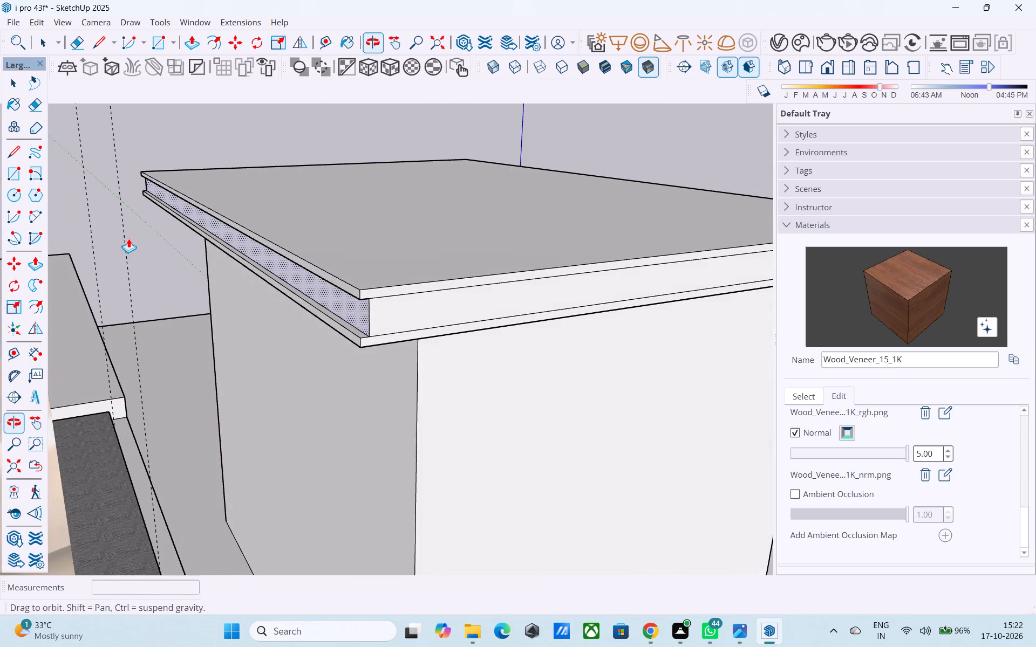
scroll(403, 286, up, 6)
double_click(380, 292)
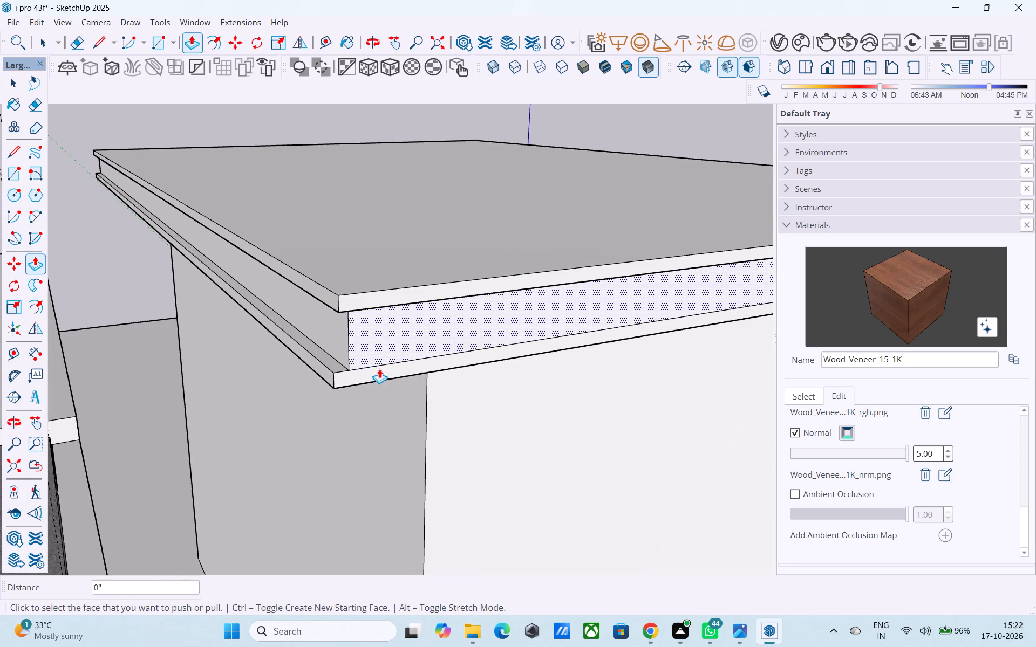
double_click(376, 368)
Extend the upper and lower edge strips 1" outward on the slab's opposite short side, facing the main canopy.
scroll(379, 368, down, 4)
middle_drag(392, 371, 764, 371)
scroll(568, 322, down, 11)
middle_drag(245, 348, 588, 293)
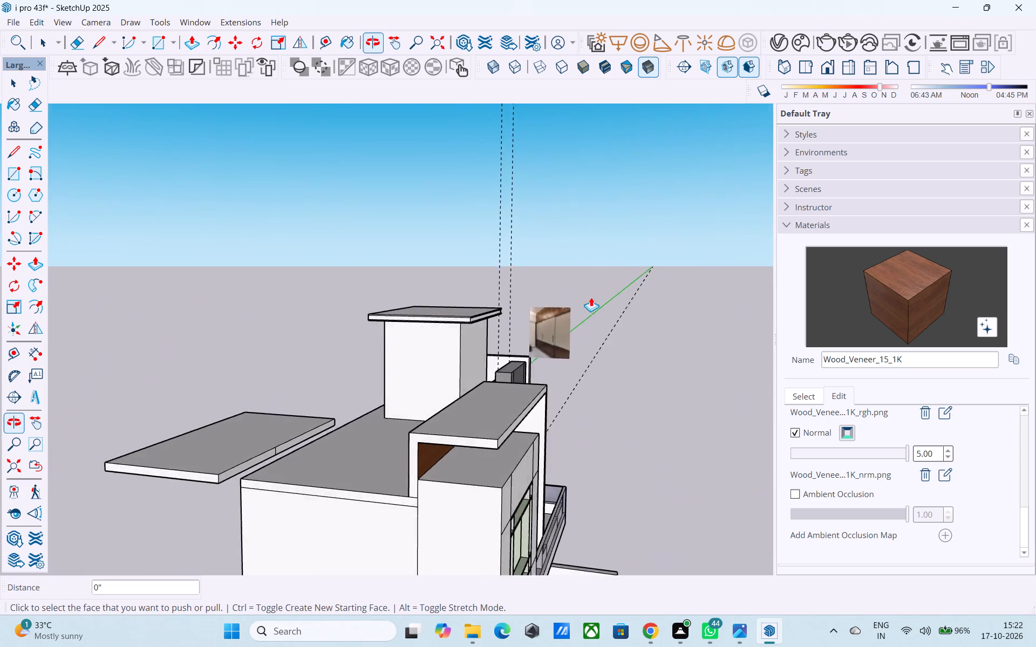
scroll(408, 295, up, 5)
scroll(523, 338, up, 1)
middle_drag(522, 338, 359, 339)
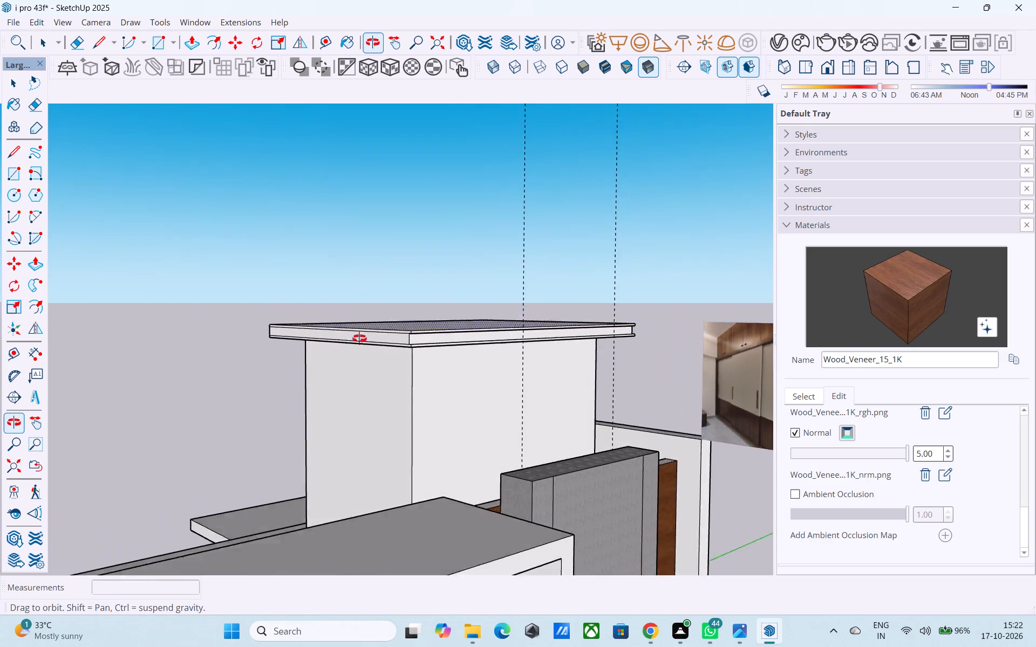
middle_drag(359, 339, 351, 347)
scroll(377, 352, up, 20)
double_click(447, 362)
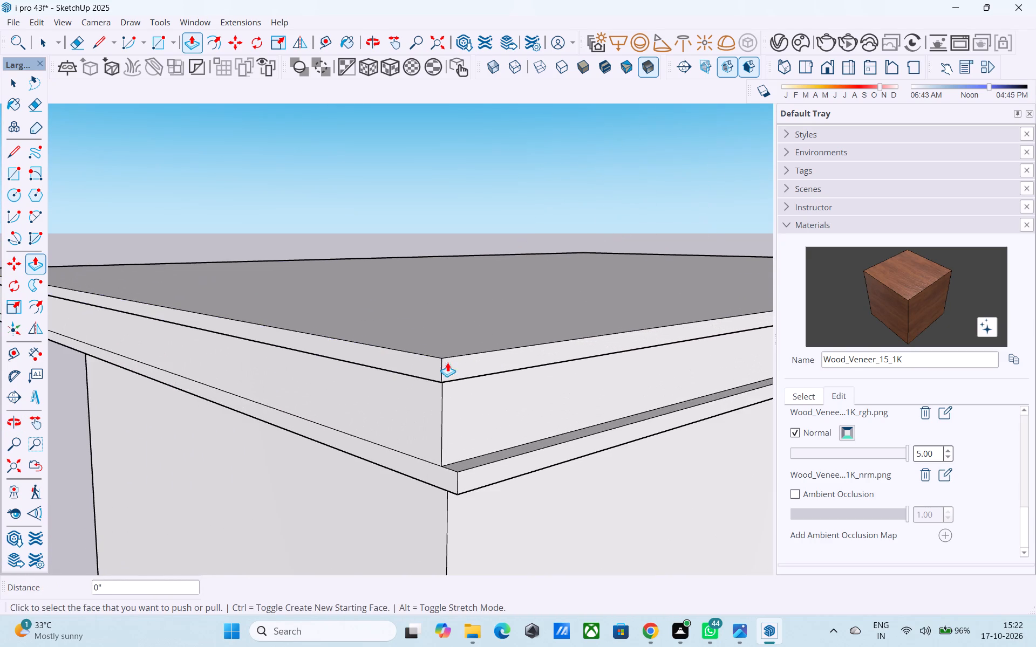
double_click(411, 459)
Extend the upper and lower edge strips 1" outward on the rear side of the rooftop room slab.
scroll(430, 461, down, 7)
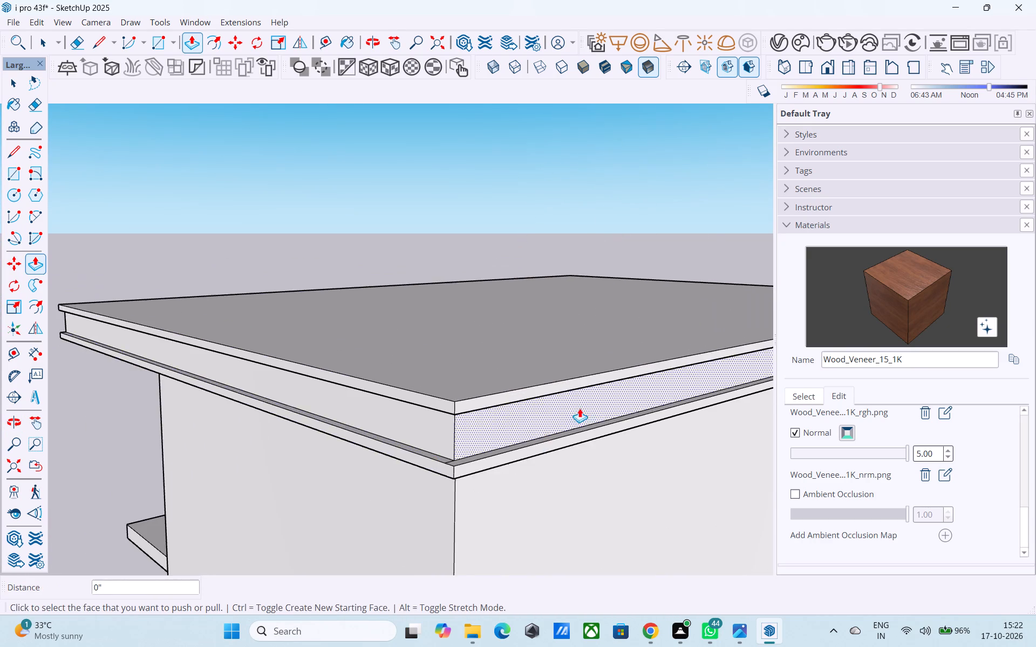
scroll(580, 408, down, 4)
middle_drag(363, 384, 819, 378)
scroll(689, 338, down, 5)
scroll(336, 383, up, 8)
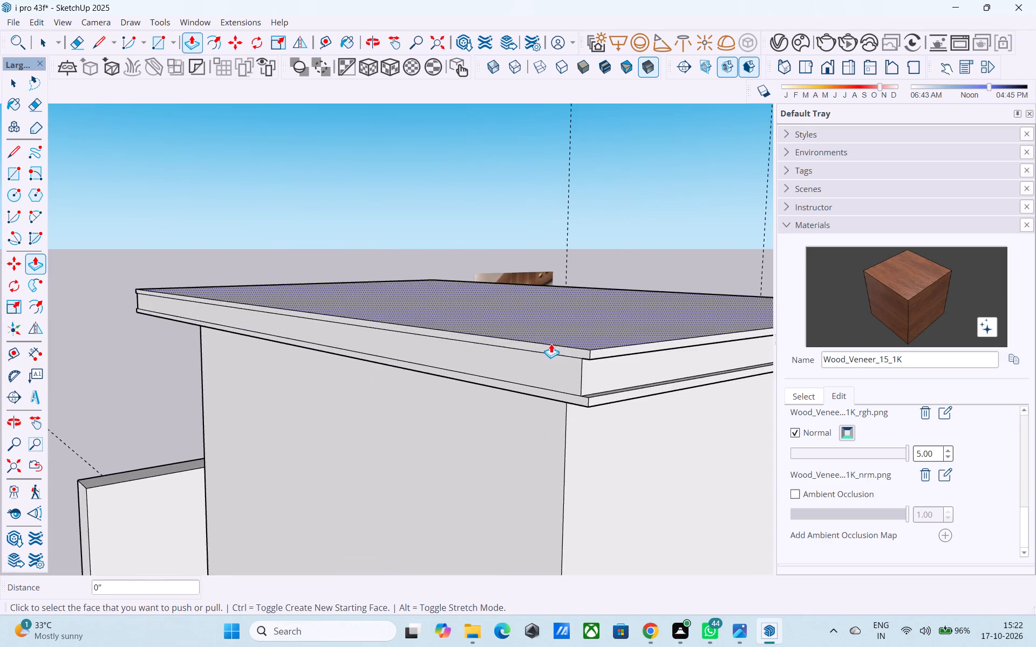
middle_drag(547, 345, 493, 349)
scroll(227, 346, down, 4)
middle_drag(444, 361, 420, 359)
scroll(279, 340, up, 8)
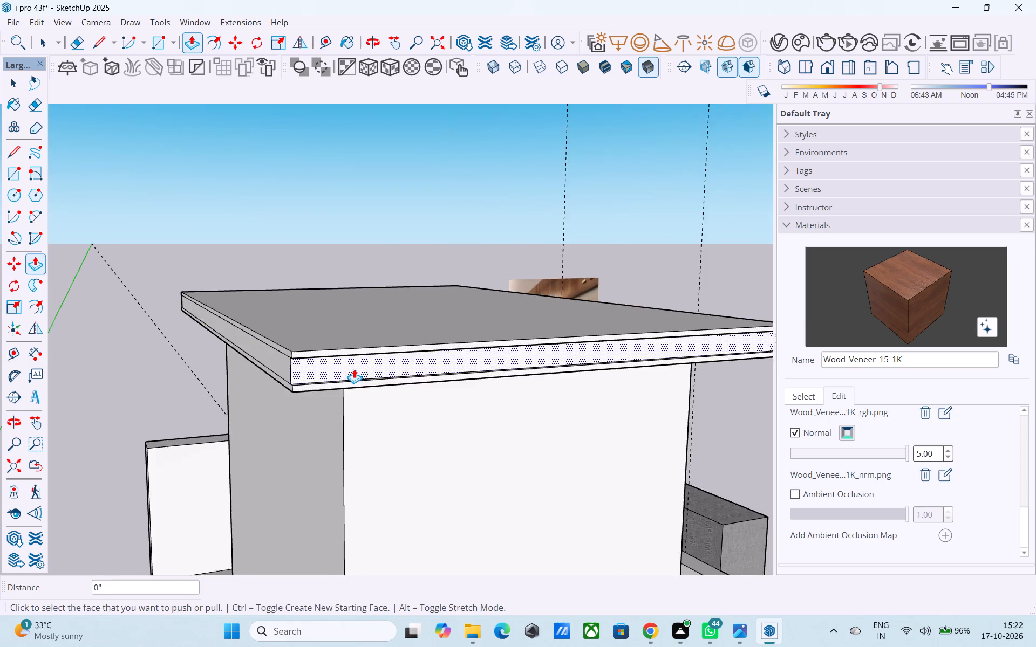
scroll(354, 369, up, 16)
double_click(257, 327)
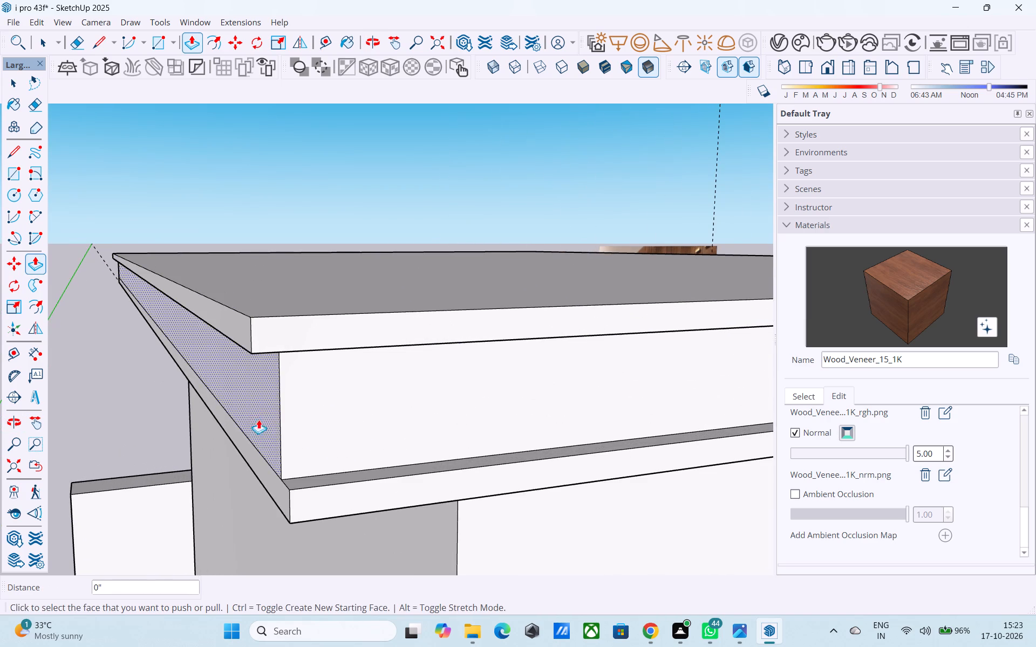
double_click(250, 450)
Examine the projecting edge bands around all sides of the rooftop room slab.
scroll(249, 443, down, 5)
middle_drag(248, 443, 576, 422)
scroll(570, 381, down, 7)
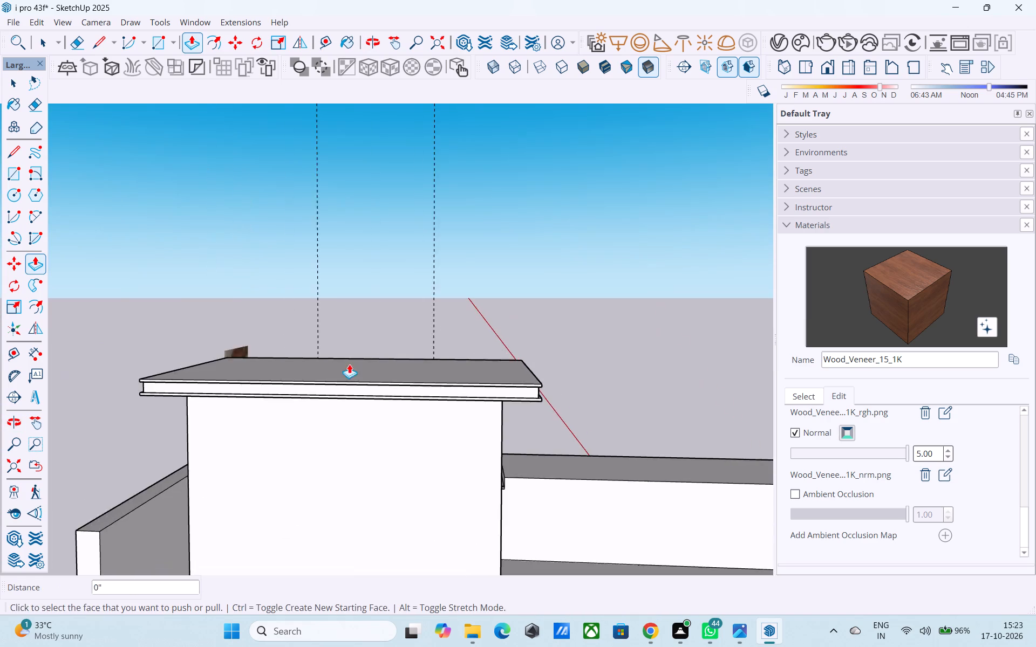
scroll(349, 364, down, 4)
middle_drag(189, 371, 523, 385)
scroll(362, 400, up, 9)
middle_drag(469, 369, 284, 374)
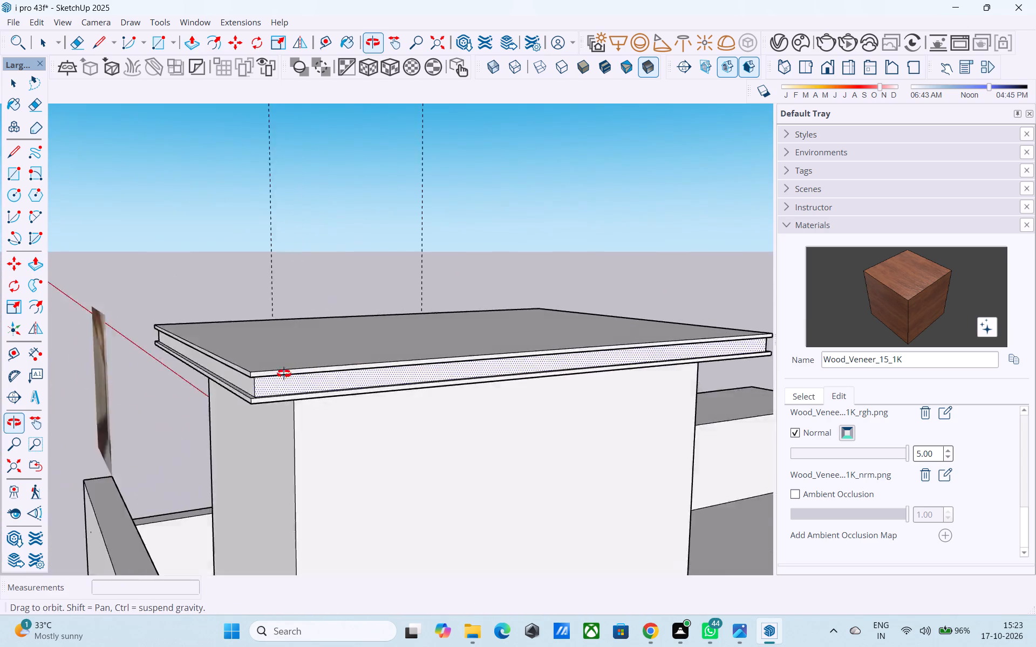
middle_drag(284, 374, 268, 368)
scroll(251, 342, down, 6)
middle_drag(425, 353, 137, 228)
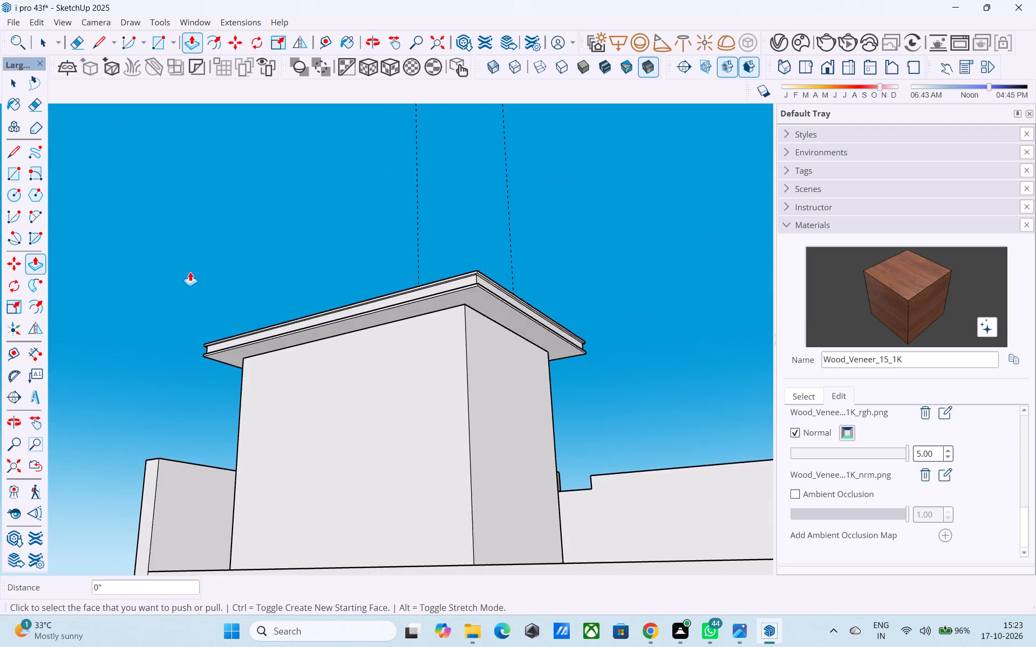
middle_drag(444, 299, 115, 384)
scroll(298, 400, up, 1)
scroll(338, 292, down, 5)
middle_drag(338, 292, 420, 444)
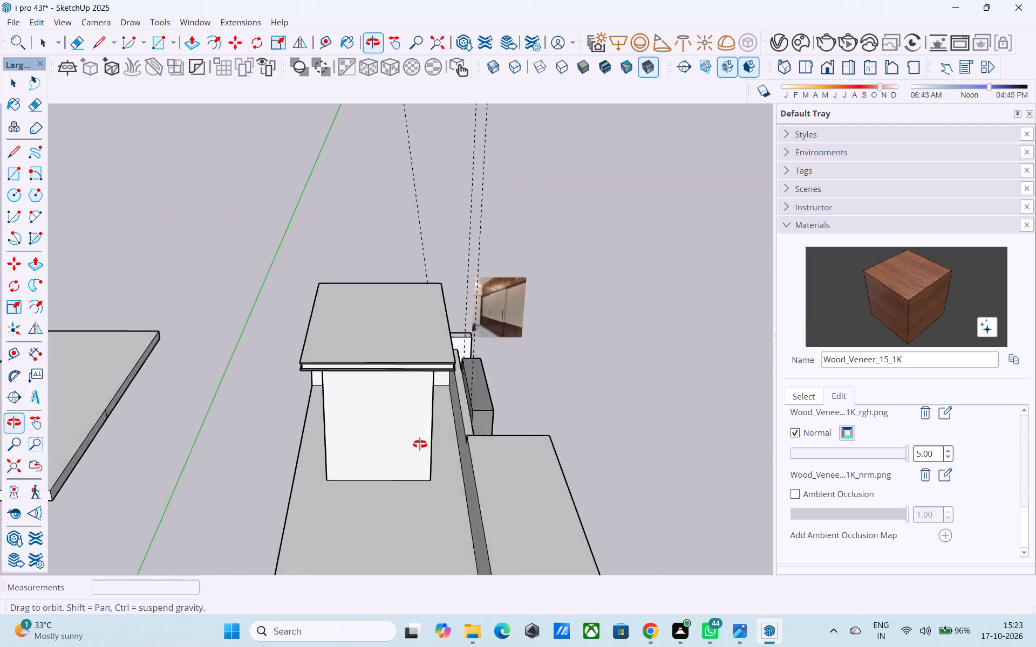
middle_drag(420, 444, 574, 400)
Erase the seam line on the lower band's ledge at the slab's rear corner on the canopy side.
scroll(452, 318, up, 10)
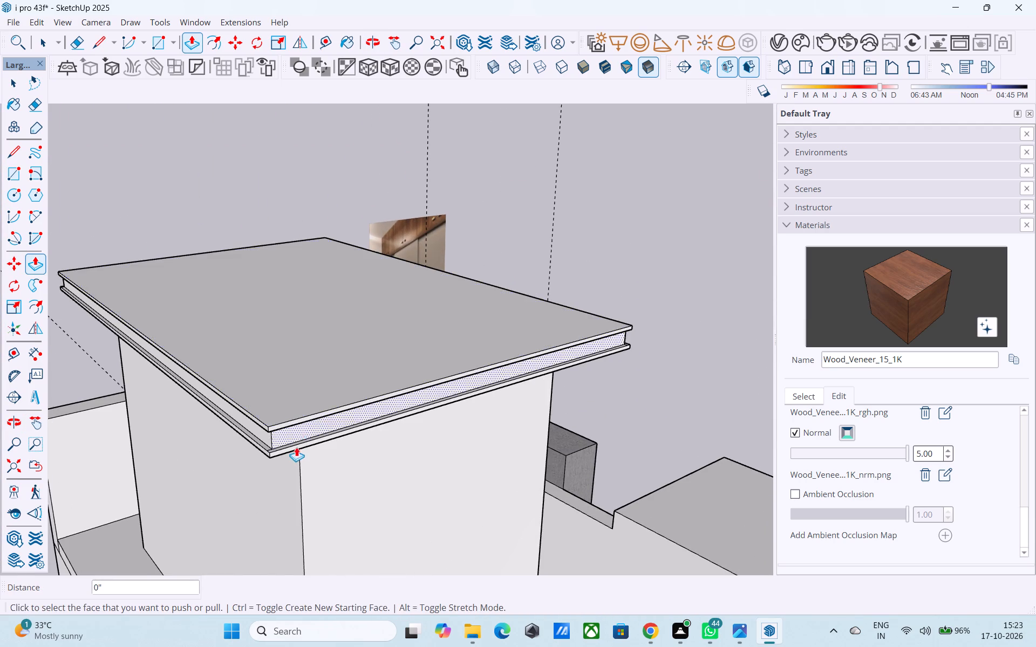
scroll(292, 456, up, 5)
key(e)
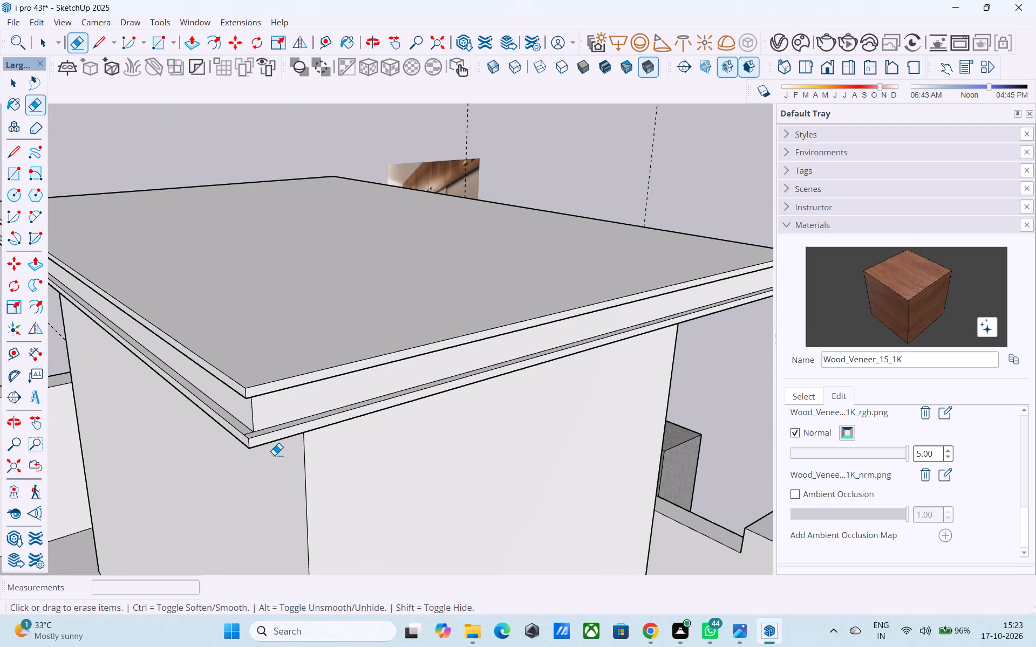
key(e)
scroll(303, 371, down, 5)
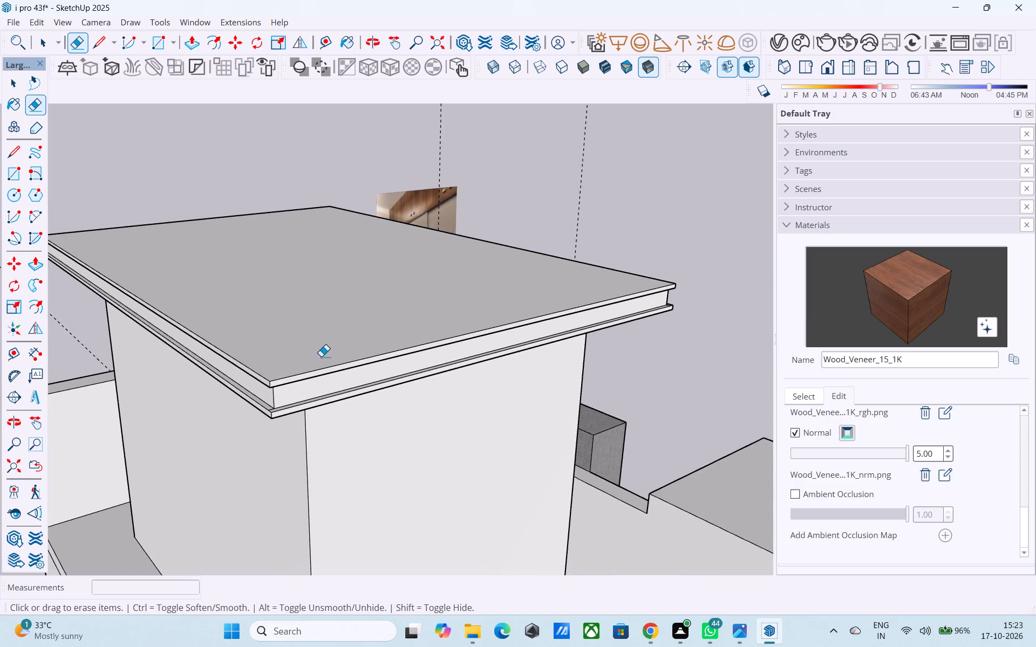
middle_drag(321, 353, 321, 410)
scroll(275, 452, up, 16)
click(272, 473)
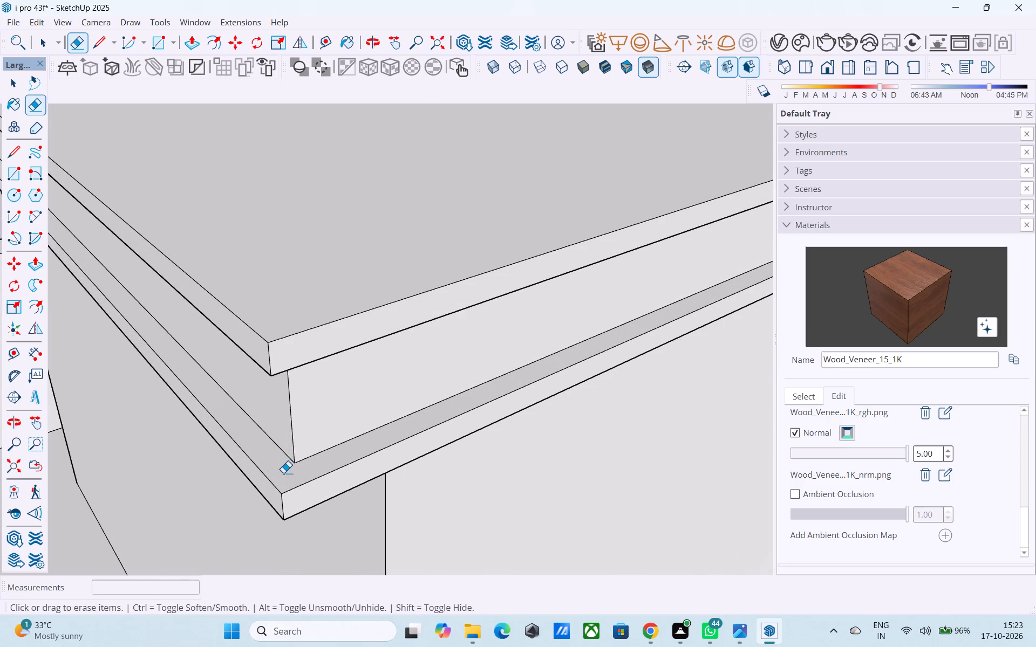
scroll(386, 456, down, 3)
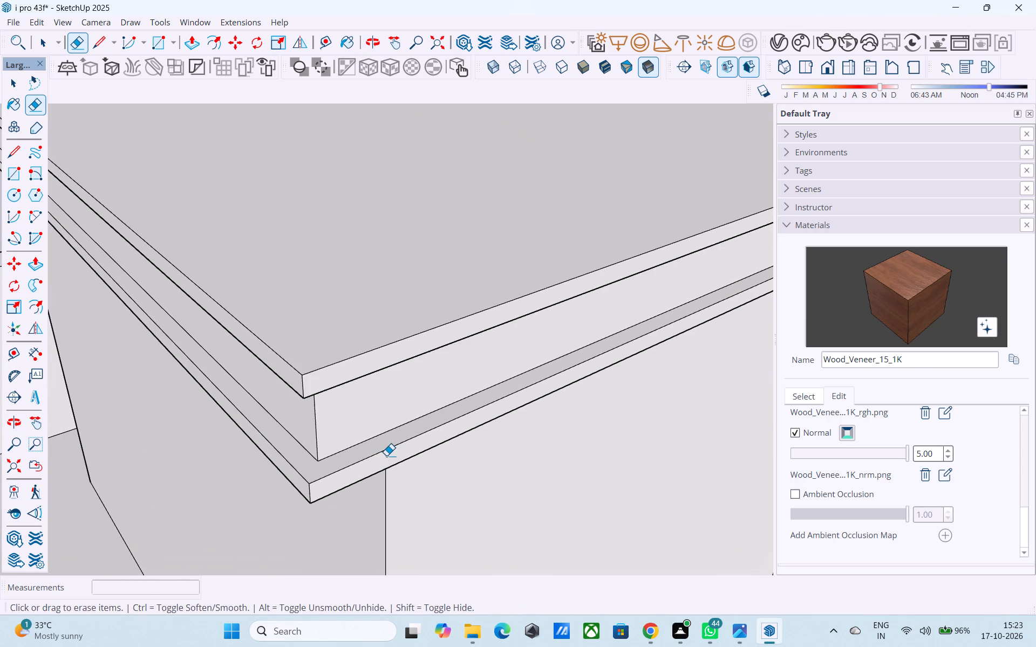
scroll(345, 427, down, 6)
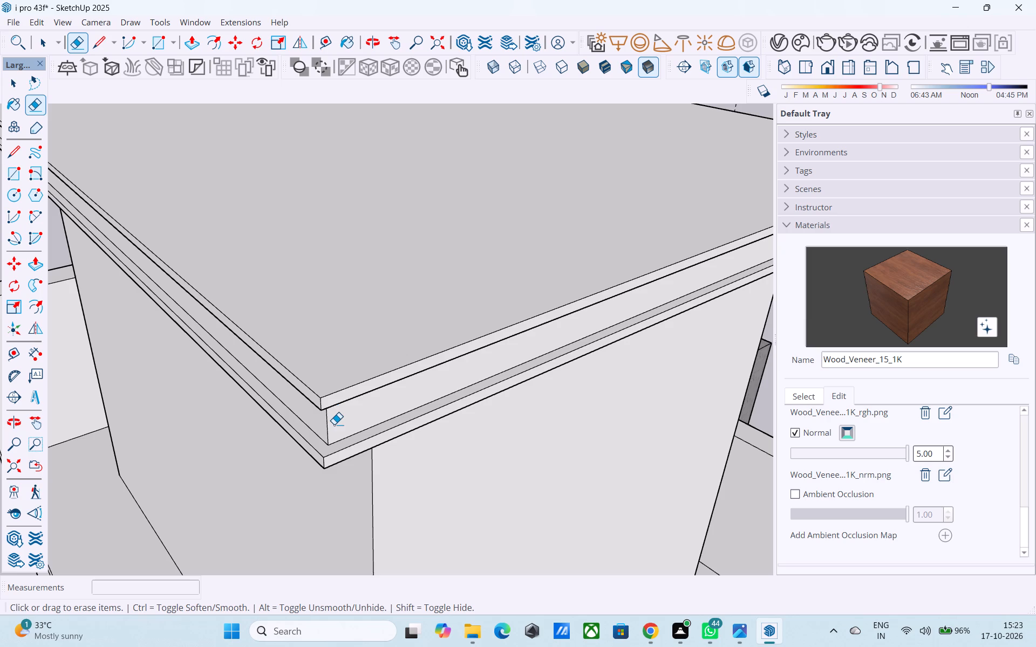
scroll(372, 409, down, 10)
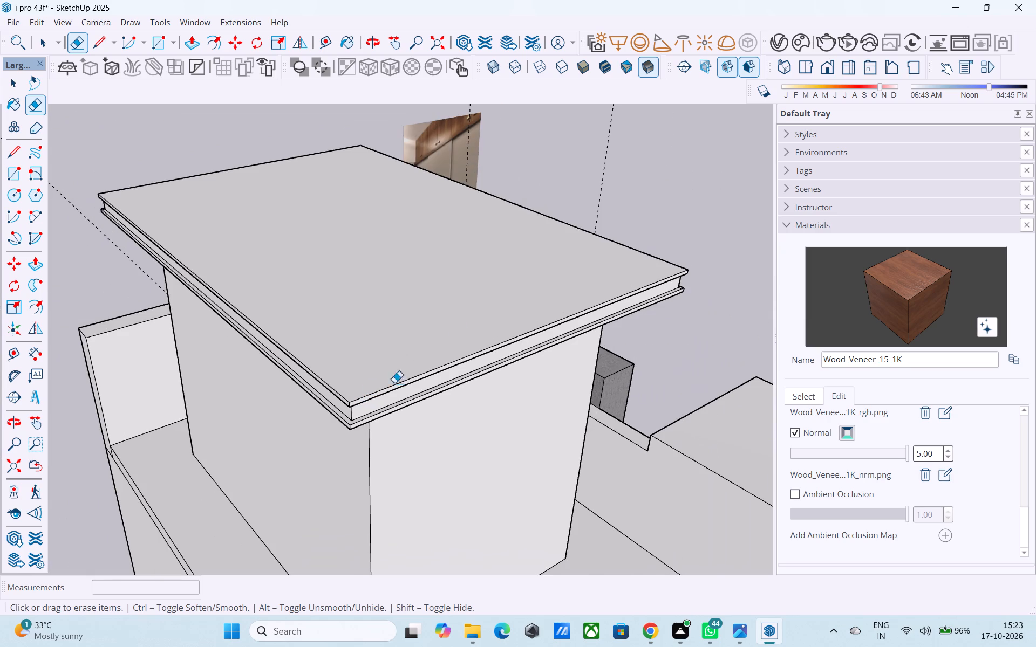
Erase the seam line on the lower band's ledge at the slab's facade-side corner near the grey frame.
middle_drag(691, 295, 615, 318)
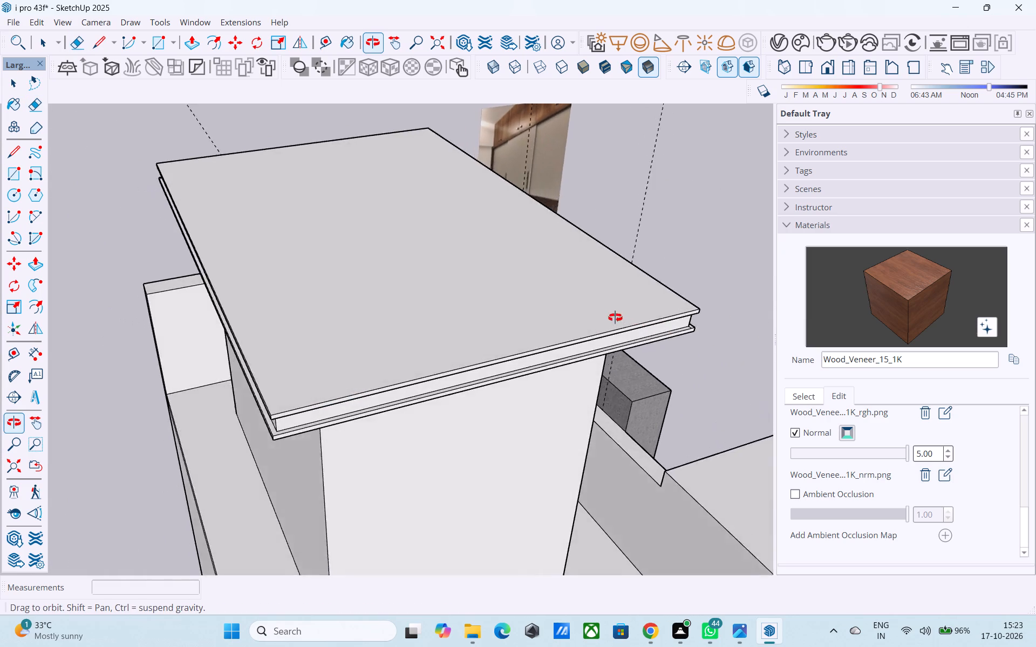
middle_drag(615, 318, 374, 306)
scroll(363, 291, down, 6)
middle_drag(441, 384, 451, 424)
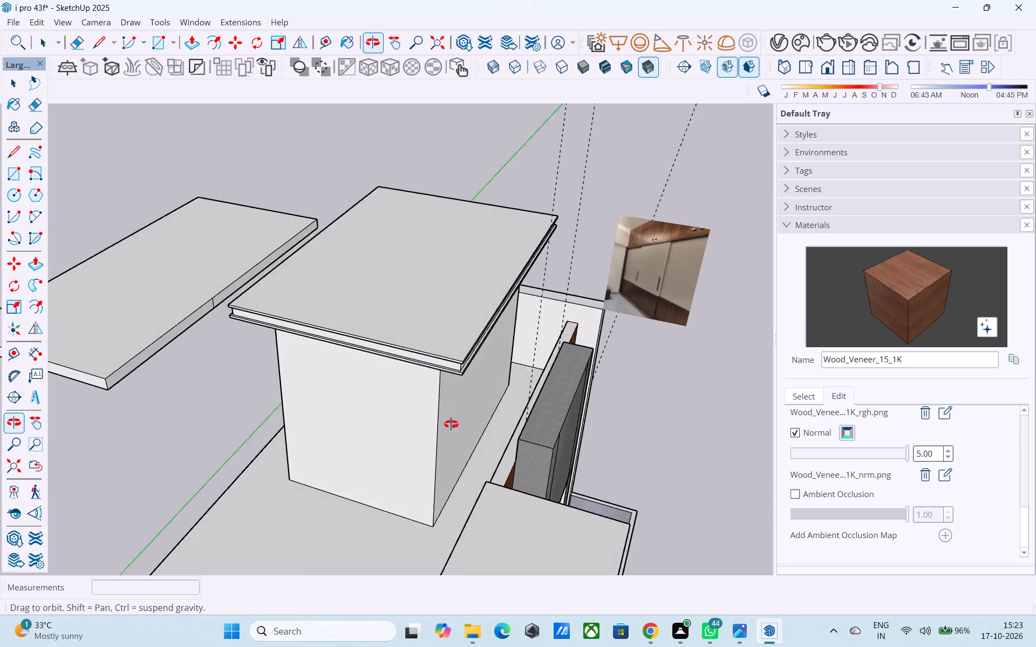
middle_drag(451, 424, 455, 437)
scroll(459, 433, up, 9)
scroll(496, 331, up, 14)
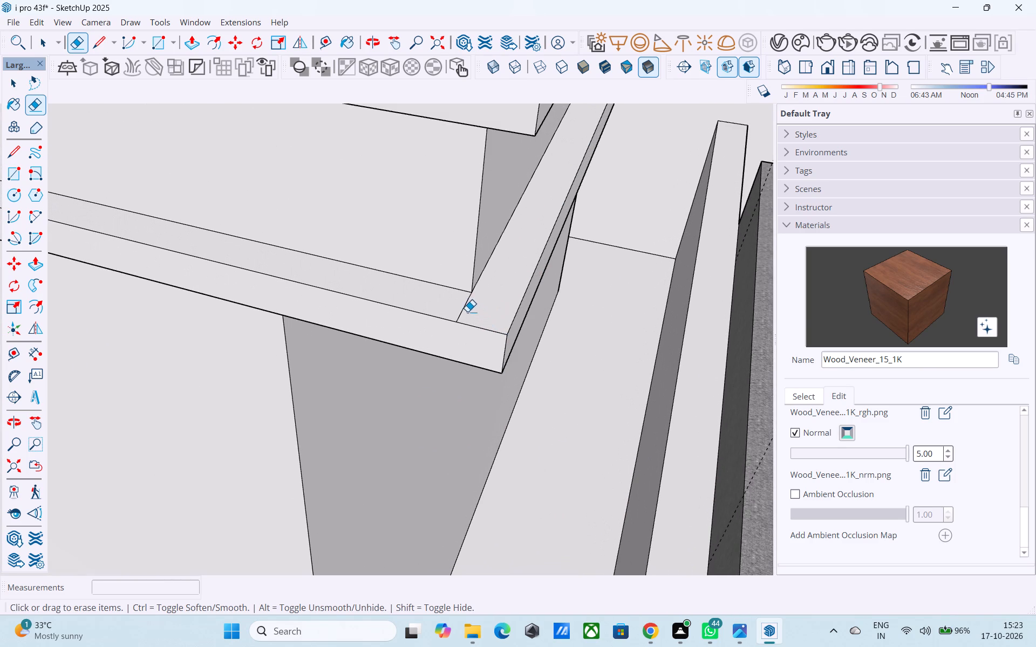
click(465, 310)
scroll(472, 318, down, 4)
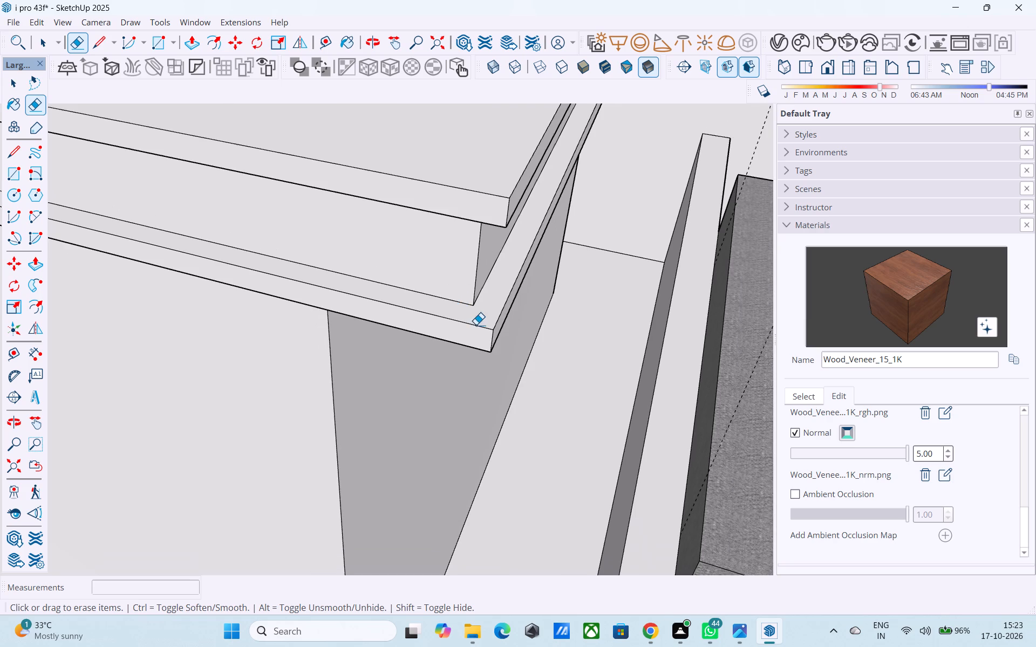
scroll(476, 325, down, 20)
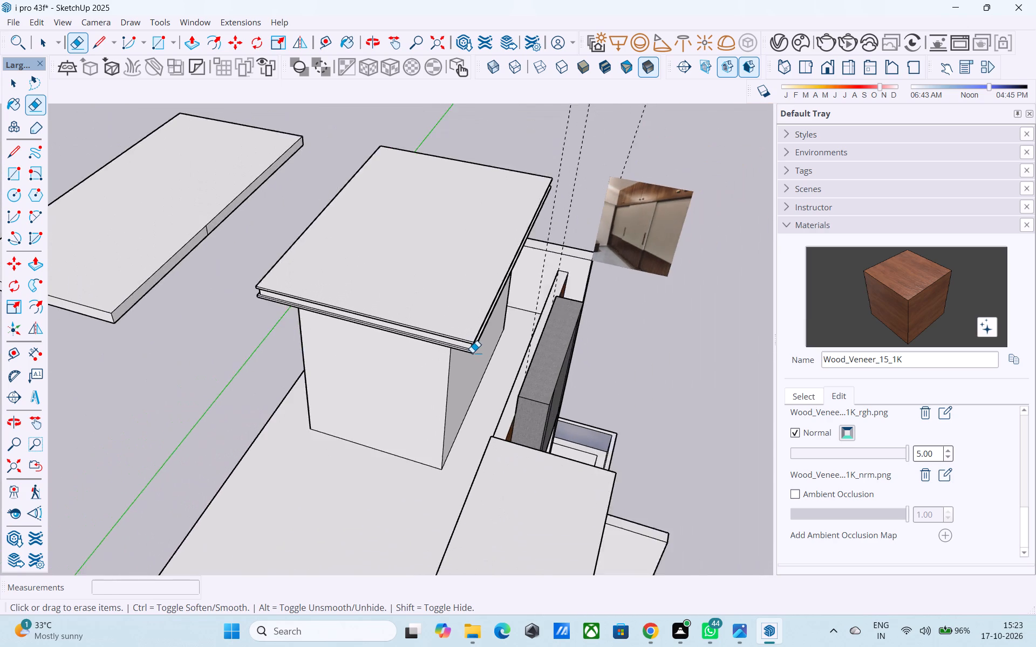
Erase the seam line on the lower band's ledge at the rooftop slab's facade-side corner nearest the reference photo.
scroll(472, 353, down, 6)
middle_drag(472, 353, 256, 388)
scroll(427, 363, up, 4)
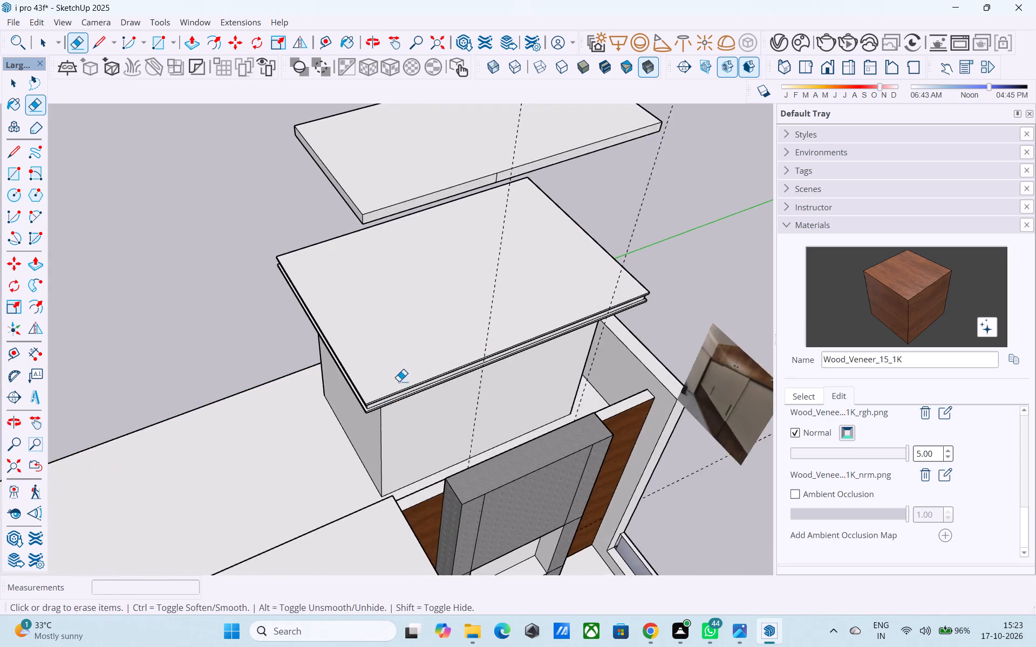
scroll(399, 381, up, 14)
scroll(344, 400, down, 11)
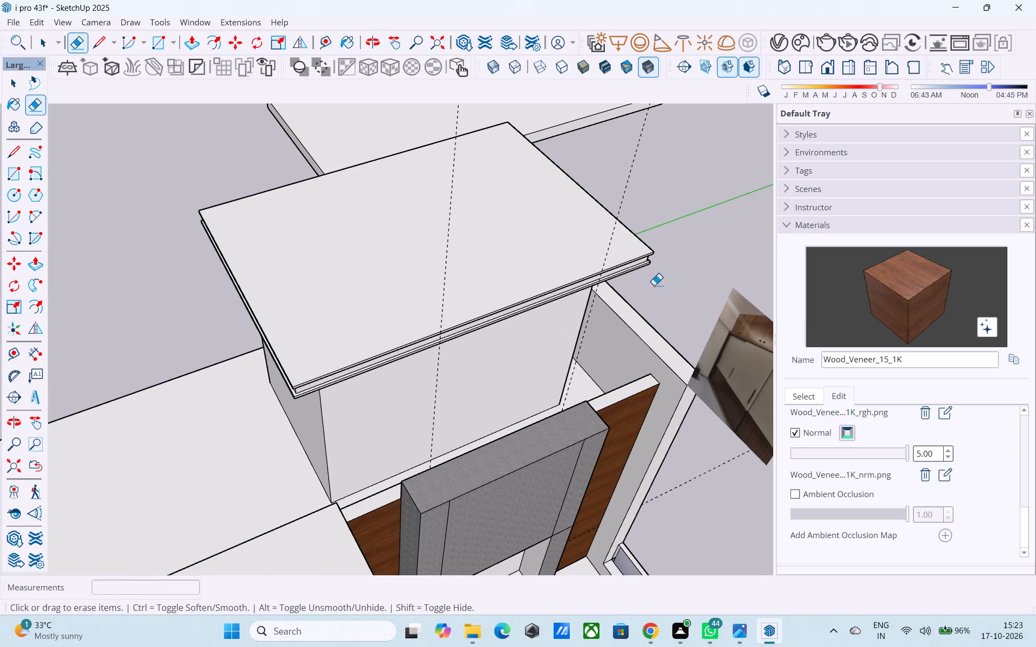
middle_drag(687, 277, 346, 284)
scroll(343, 283, down, 3)
scroll(510, 425, up, 13)
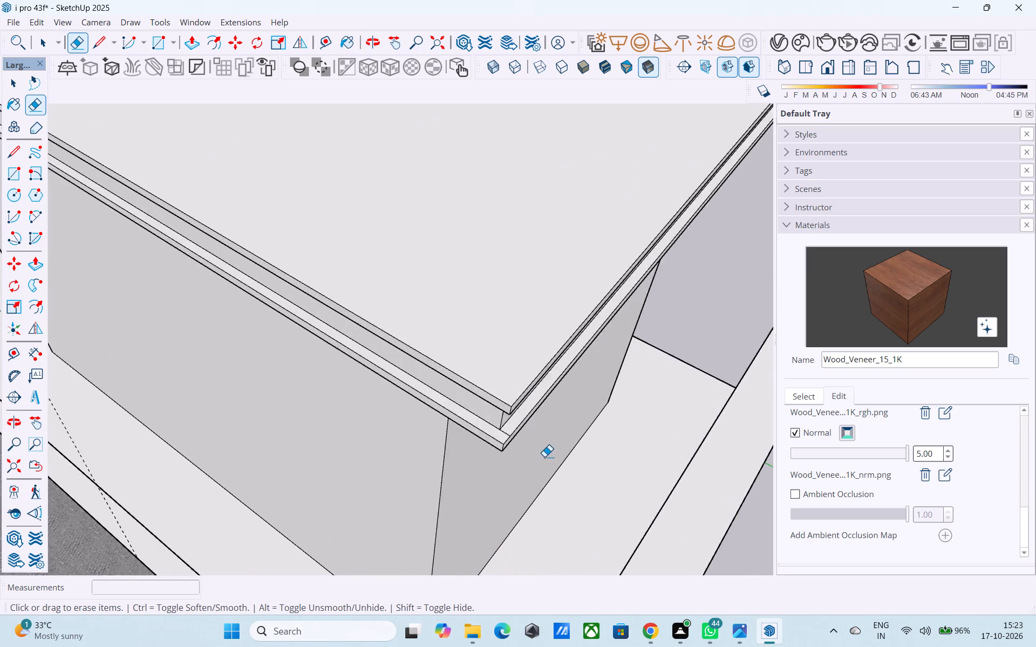
scroll(544, 457, up, 1)
scroll(438, 398, up, 4)
drag(439, 397, 438, 390)
scroll(413, 391, down, 12)
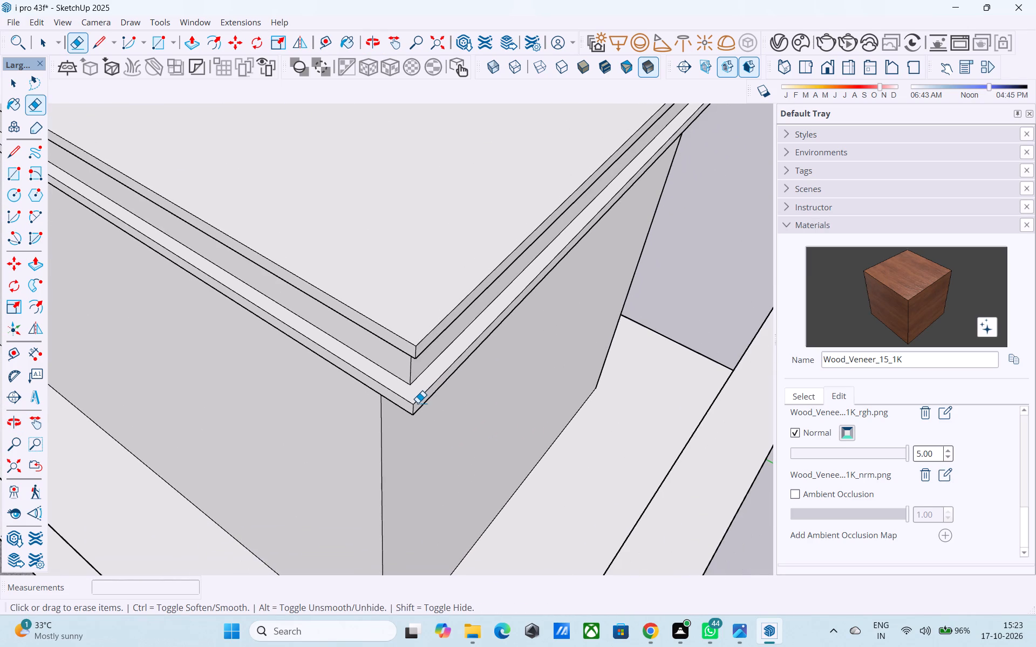
scroll(418, 403, down, 4)
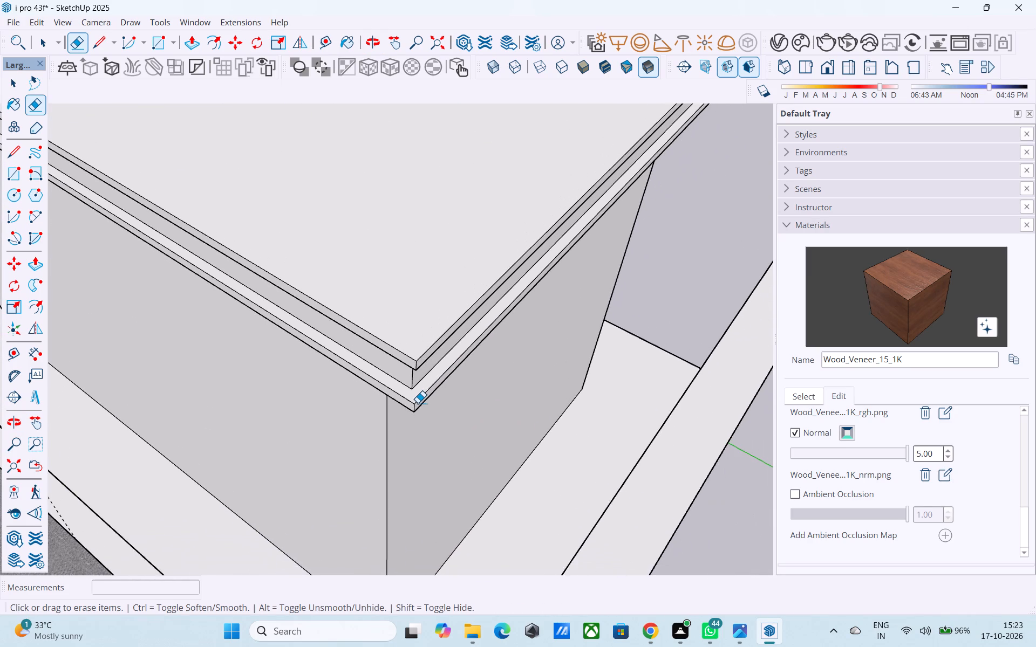
scroll(418, 403, down, 3)
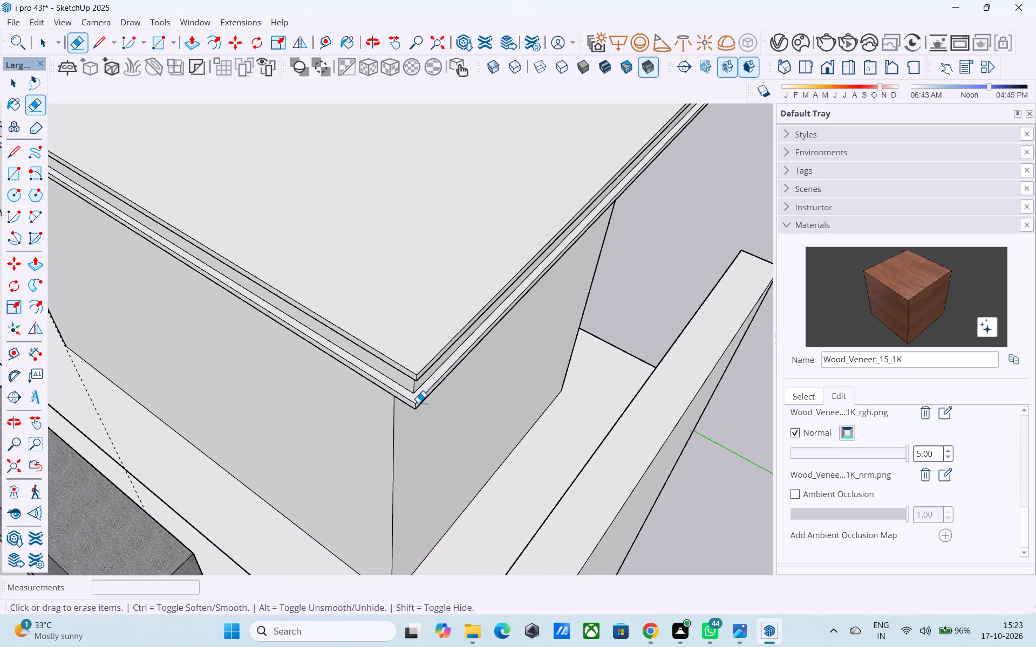
scroll(420, 403, down, 1)
Erase the seam line on the lower band's ledge at the rooftop slab's remaining rear corner.
middle_drag(539, 375, 514, 381)
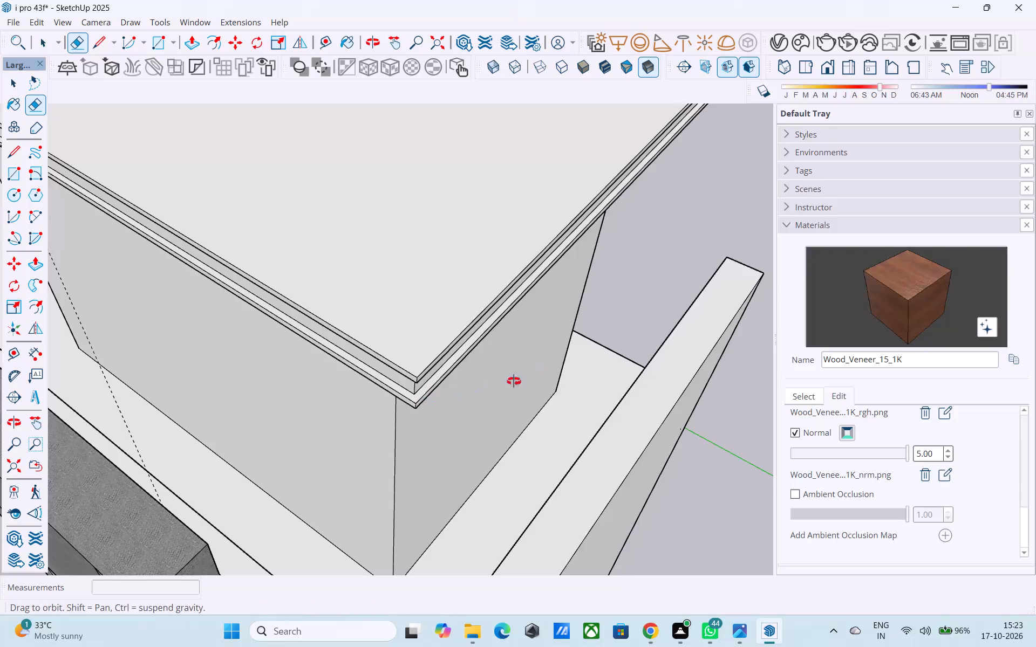
middle_drag(514, 381, 406, 387)
scroll(382, 381, down, 9)
scroll(556, 355, up, 5)
middle_drag(655, 258, 476, 315)
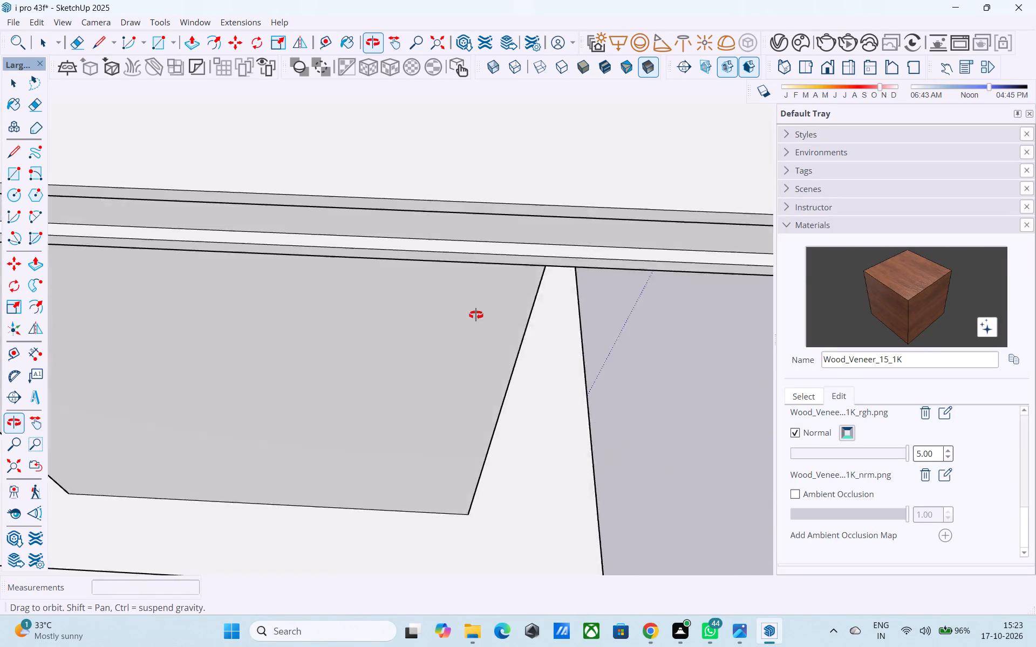
middle_drag(476, 315, 428, 307)
scroll(355, 298, down, 5)
middle_drag(577, 304, 449, 270)
scroll(597, 373, up, 12)
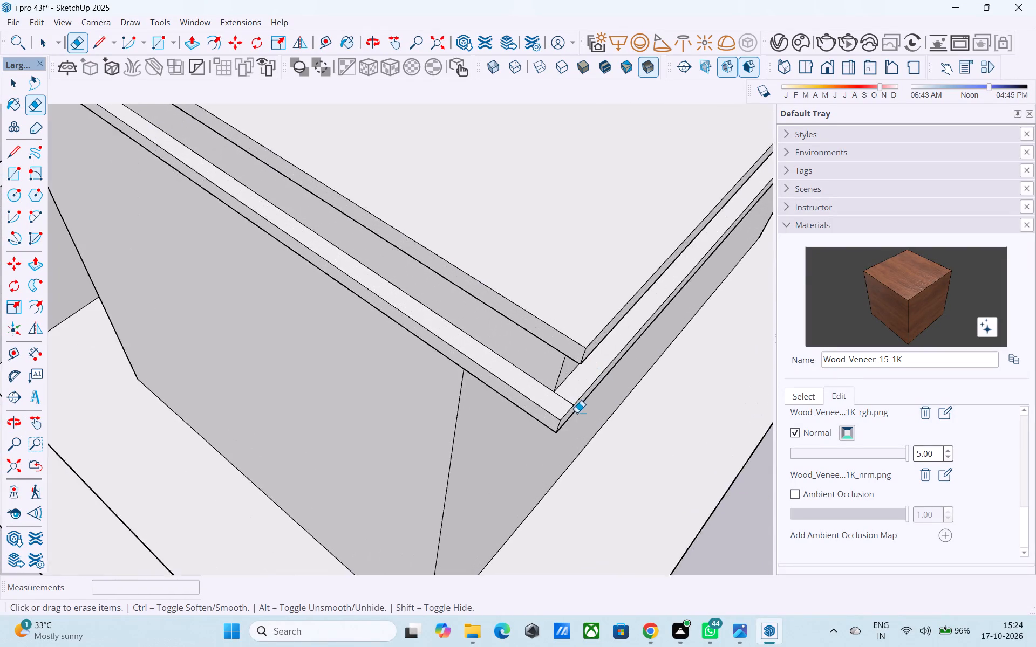
scroll(577, 412, up, 2)
scroll(550, 384, down, 3)
click(537, 367)
scroll(469, 367, down, 5)
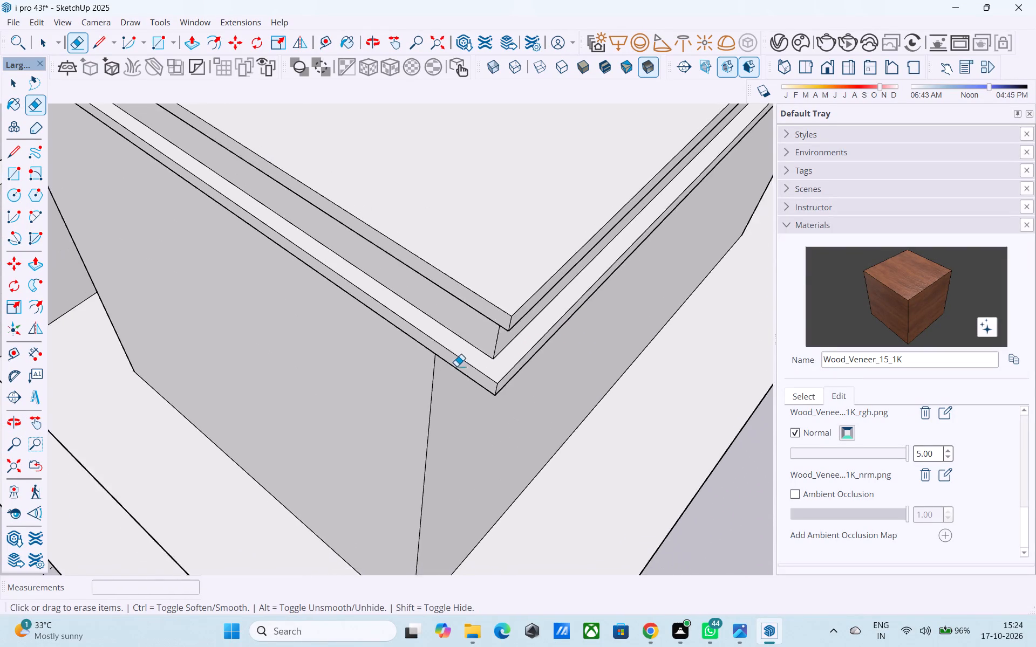
scroll(456, 366, down, 19)
Examine the projecting edge bands and corners around the rooftop room slab from its rear sides.
middle_drag(580, 467, 295, 302)
scroll(275, 302, down, 3)
middle_drag(552, 281, 532, 334)
scroll(534, 333, up, 11)
middle_drag(543, 292, 412, 292)
scroll(425, 294, up, 1)
scroll(412, 294, down, 5)
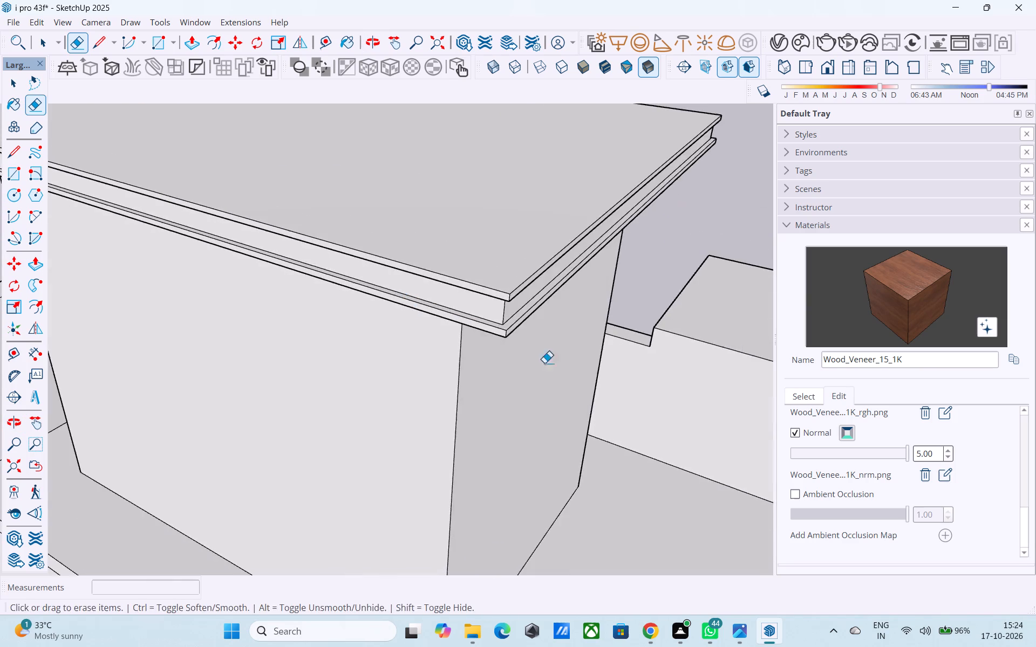
middle_drag(686, 305, 398, 304)
scroll(395, 308, down, 5)
middle_drag(635, 288, 677, 212)
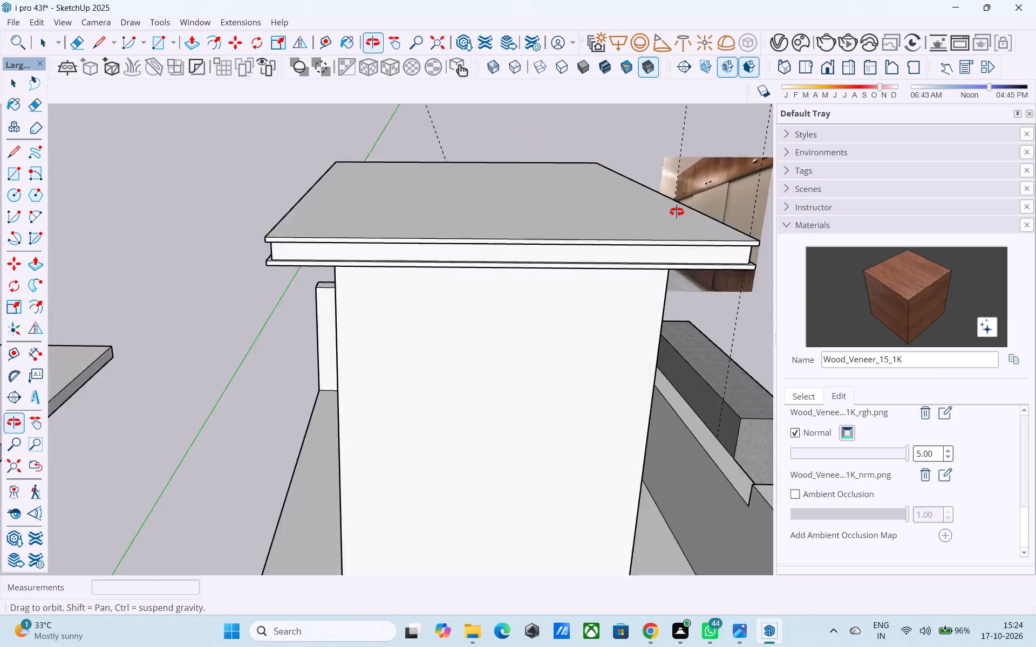
middle_drag(677, 212, 885, 237)
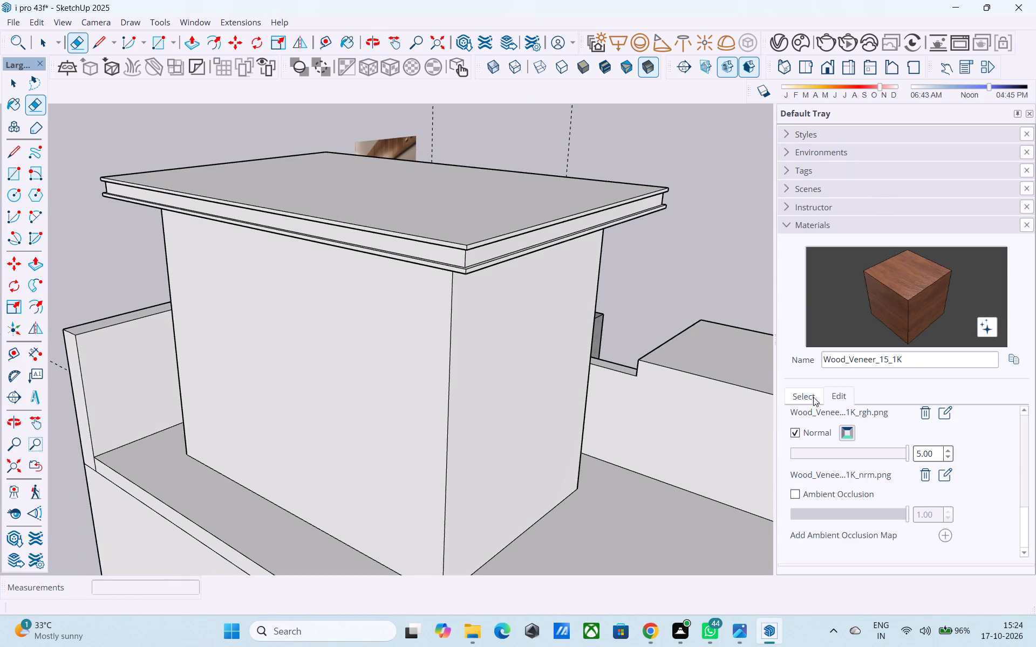
Paint the upper band, recess and lower band faces on the slab's rear side with the in-model material ThomThom - Waistcoat2.
click(813, 397)
click(871, 410)
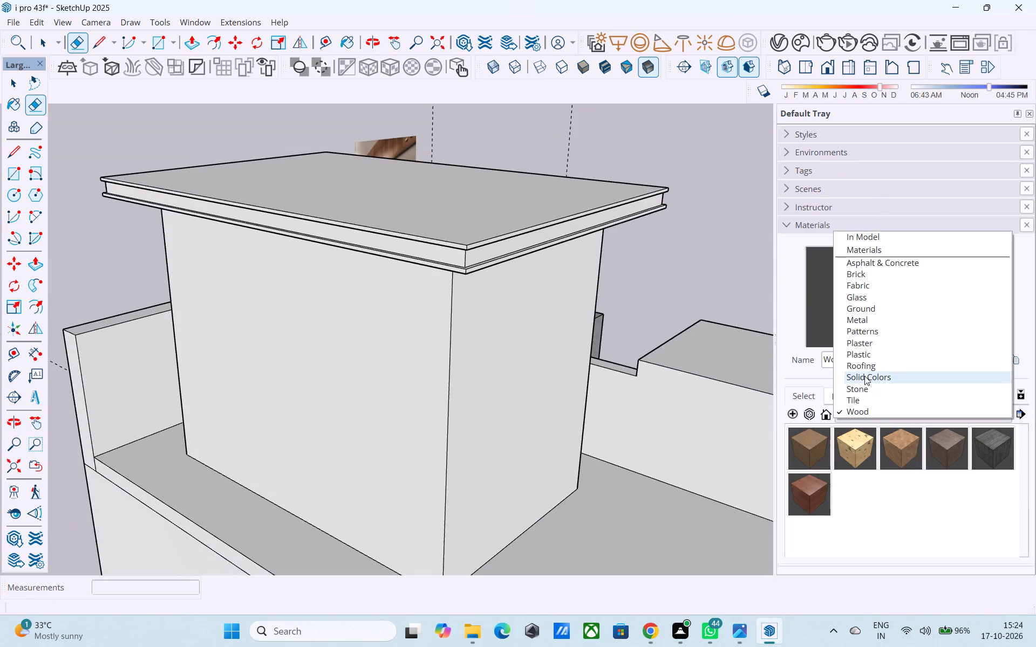
click(874, 230)
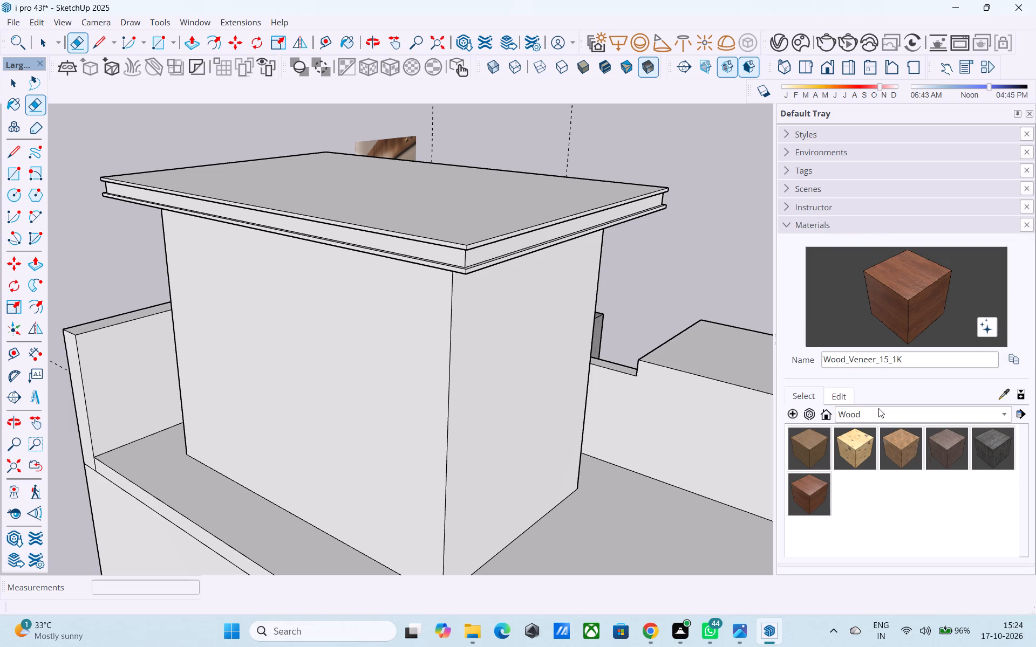
click(878, 408)
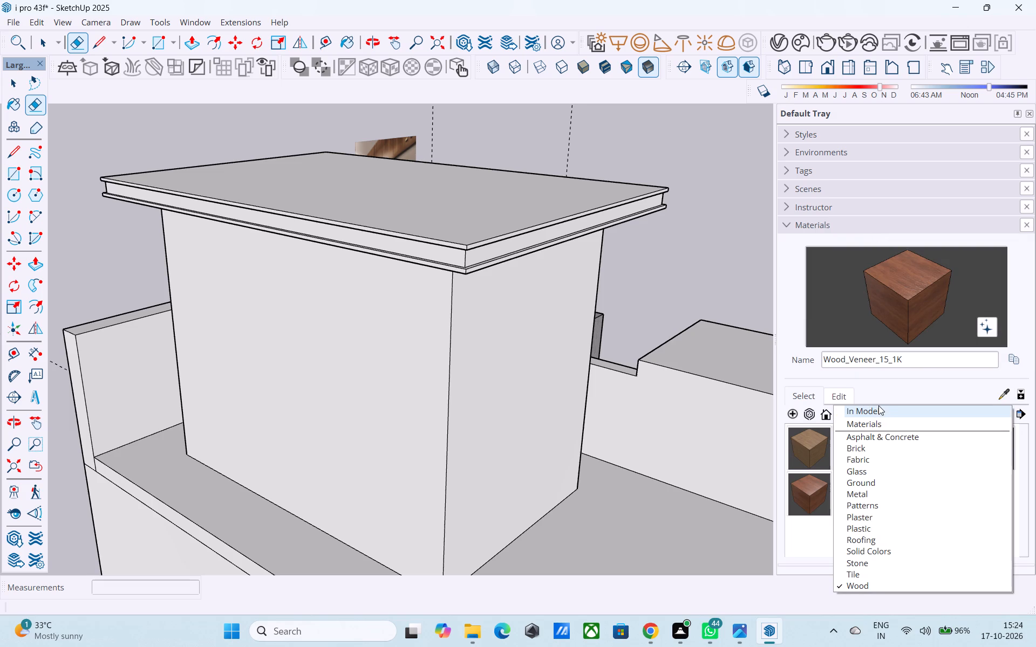
click(878, 408)
scroll(892, 457, down, 4)
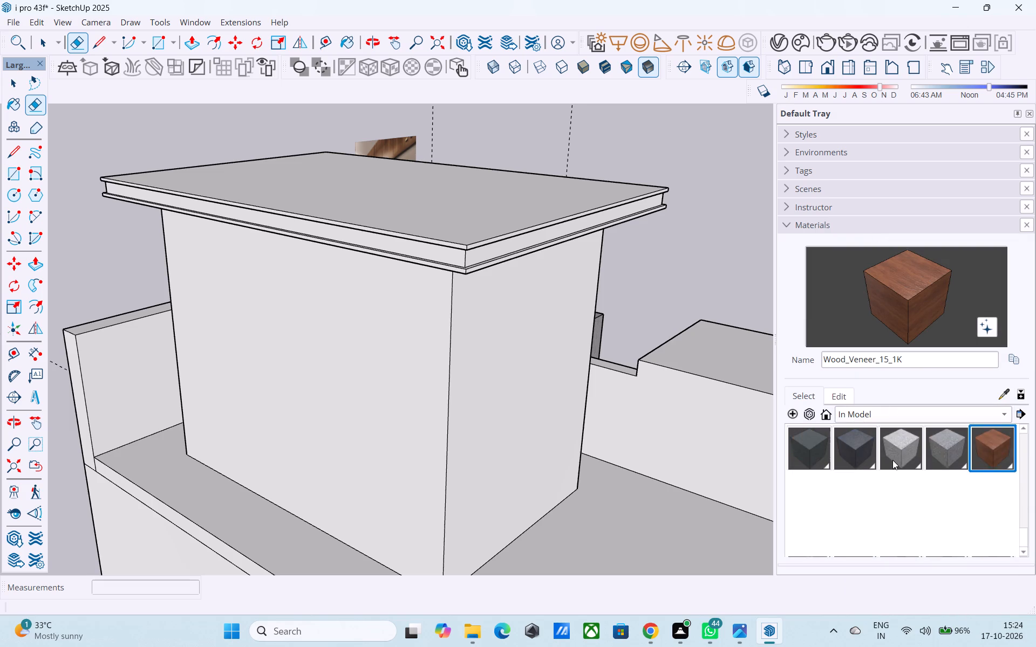
scroll(892, 460, down, 4)
scroll(894, 461, up, 3)
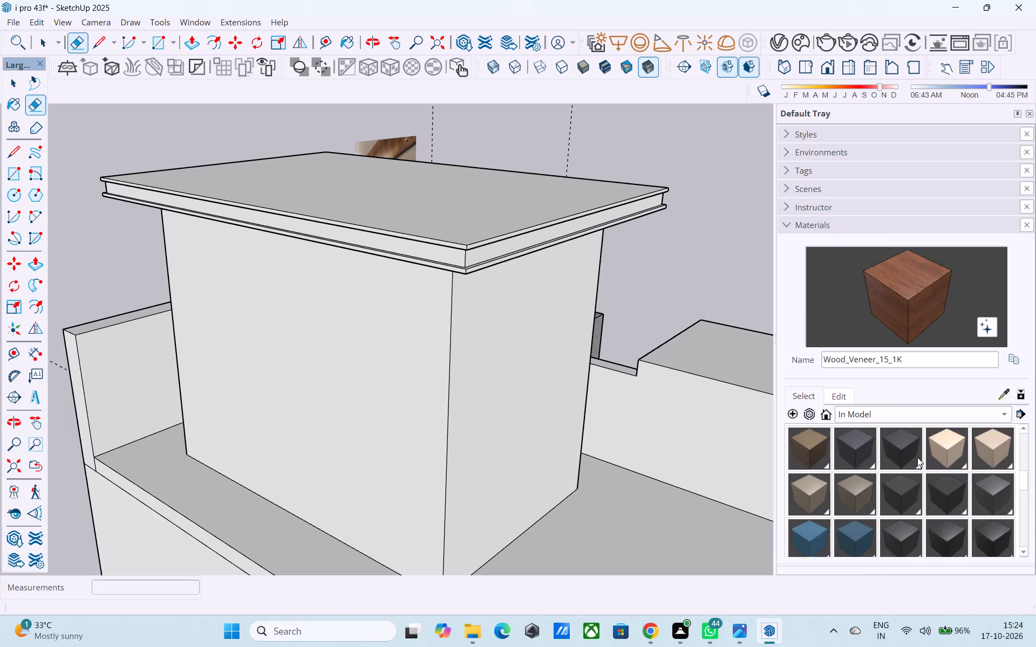
scroll(910, 473, down, 4)
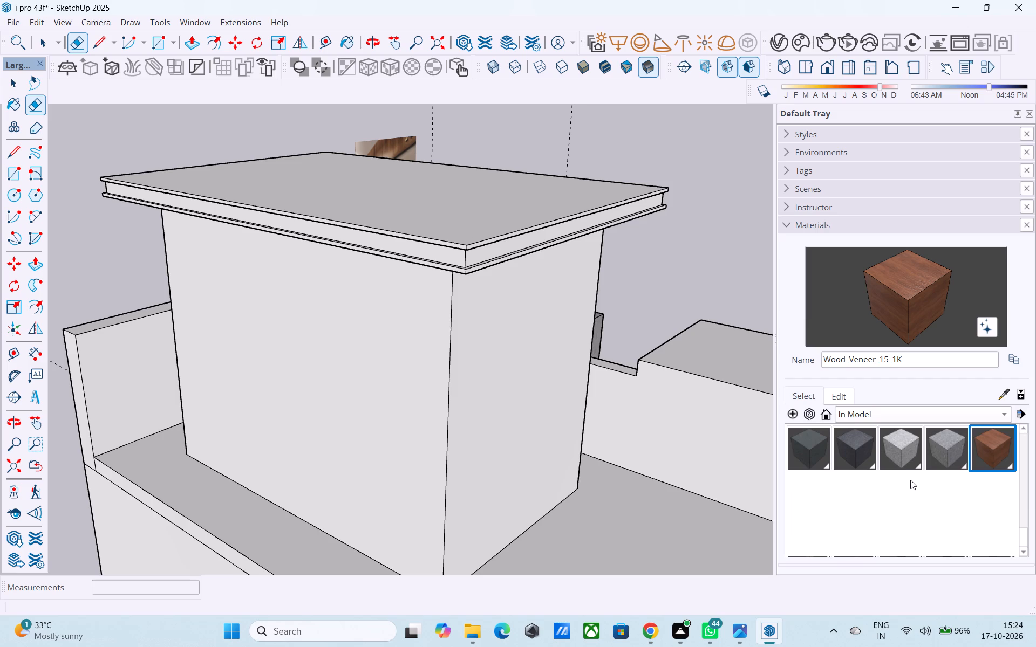
scroll(910, 480, up, 2)
scroll(910, 480, down, 3)
click(901, 451)
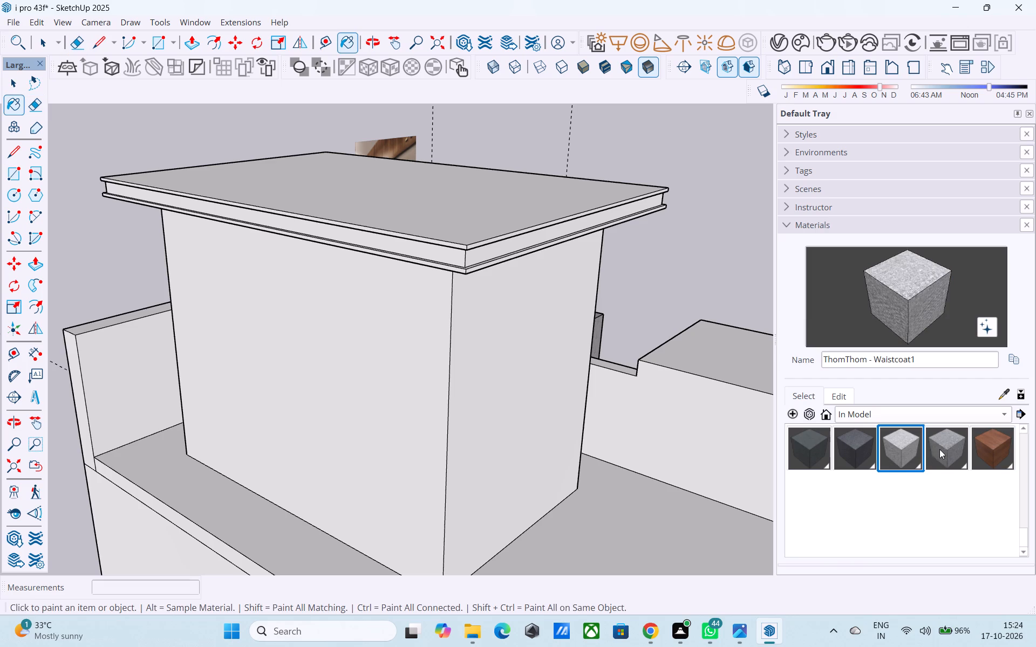
drag(940, 449, 945, 447)
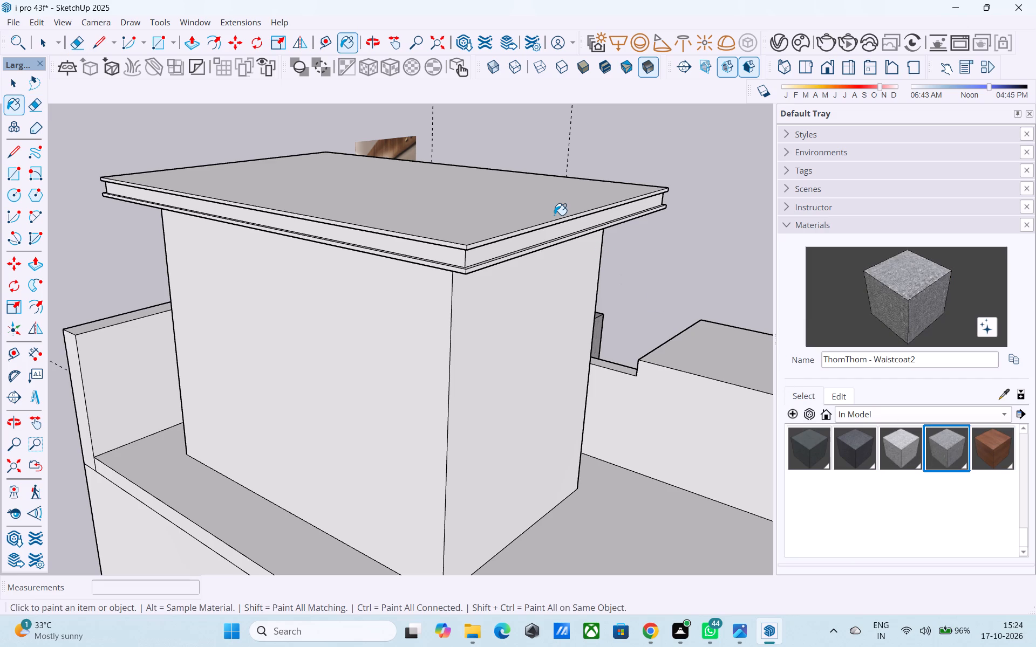
scroll(386, 226, up, 9)
click(397, 256)
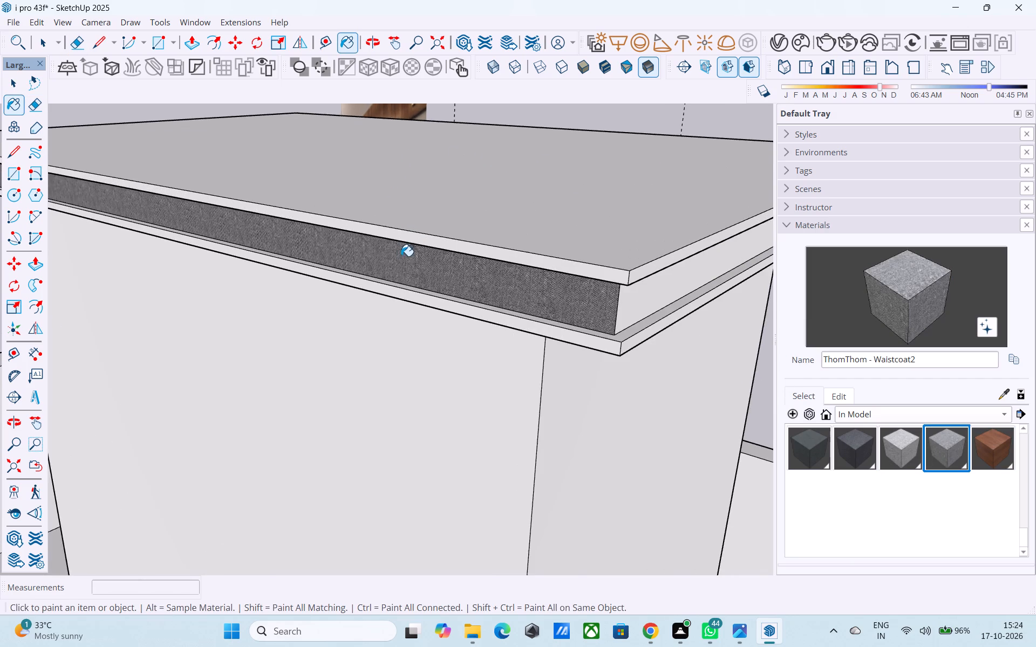
scroll(413, 247, up, 4)
click(423, 237)
scroll(423, 237, down, 6)
scroll(468, 300, up, 3)
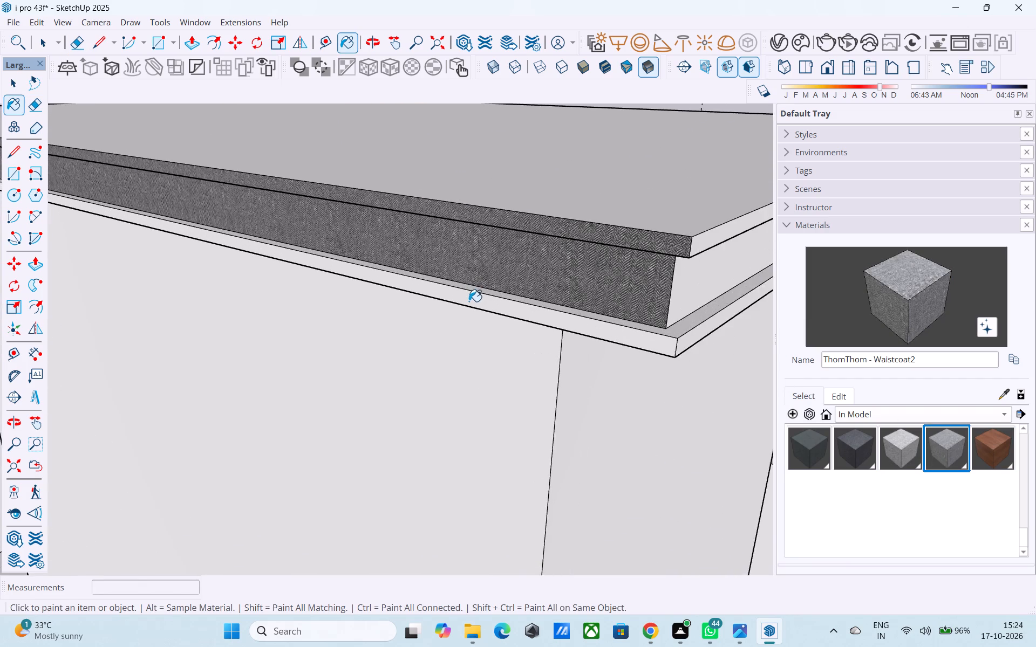
scroll(469, 301, up, 2)
click(470, 301)
scroll(492, 291, down, 6)
Paint the upper band, recess and lower band faces on the slab's end away from the reference photo with ThomThom - Waistcoat2.
middle_drag(640, 293, 578, 293)
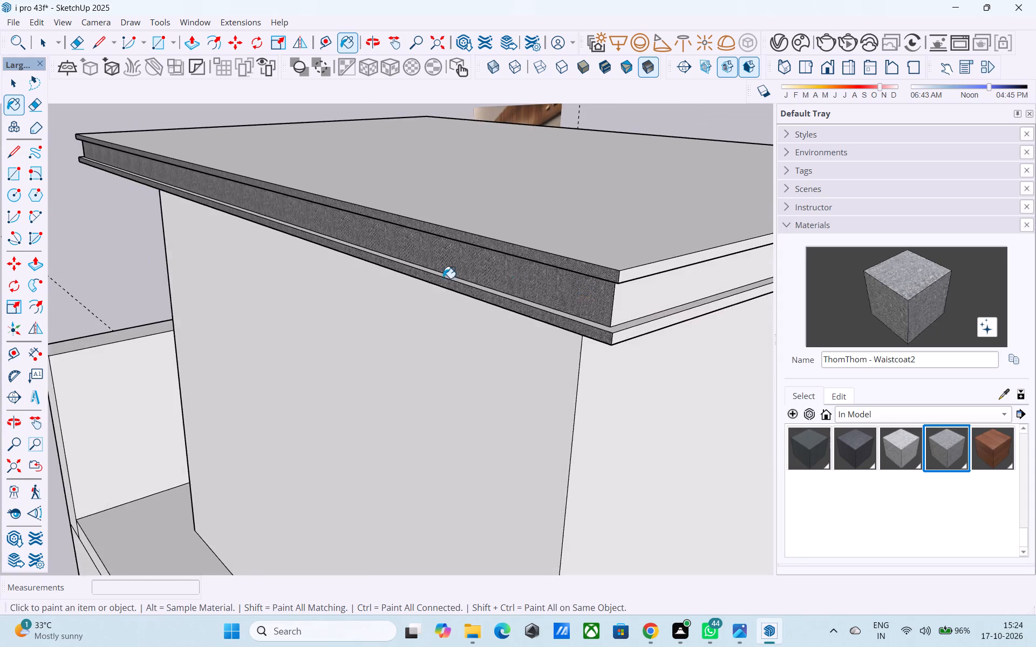
scroll(440, 279, down, 6)
scroll(571, 284, up, 6)
click(568, 284)
click(523, 264)
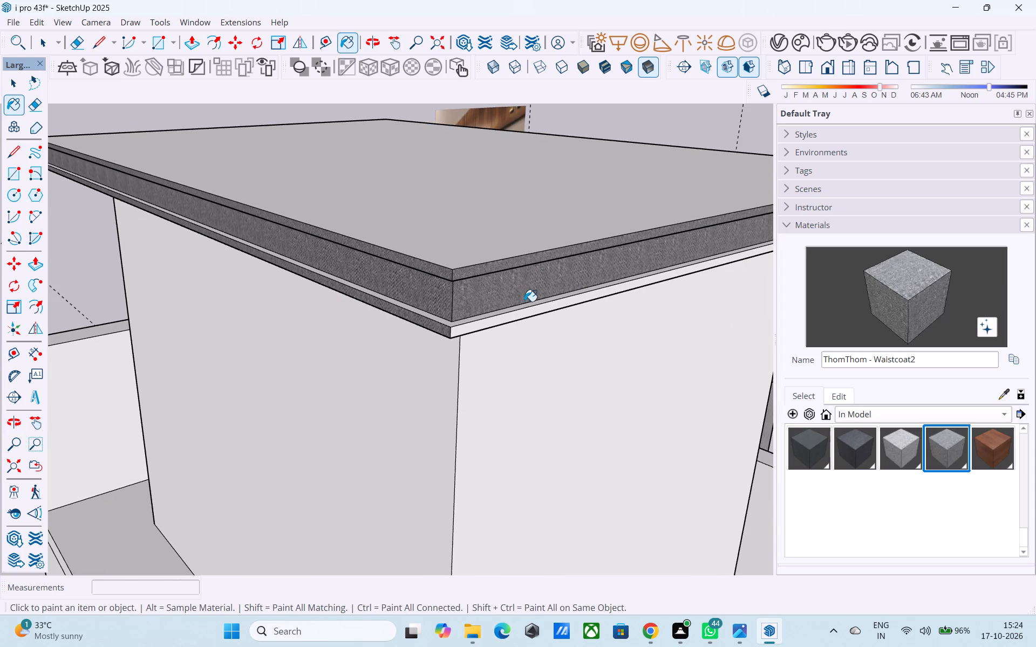
click(524, 309)
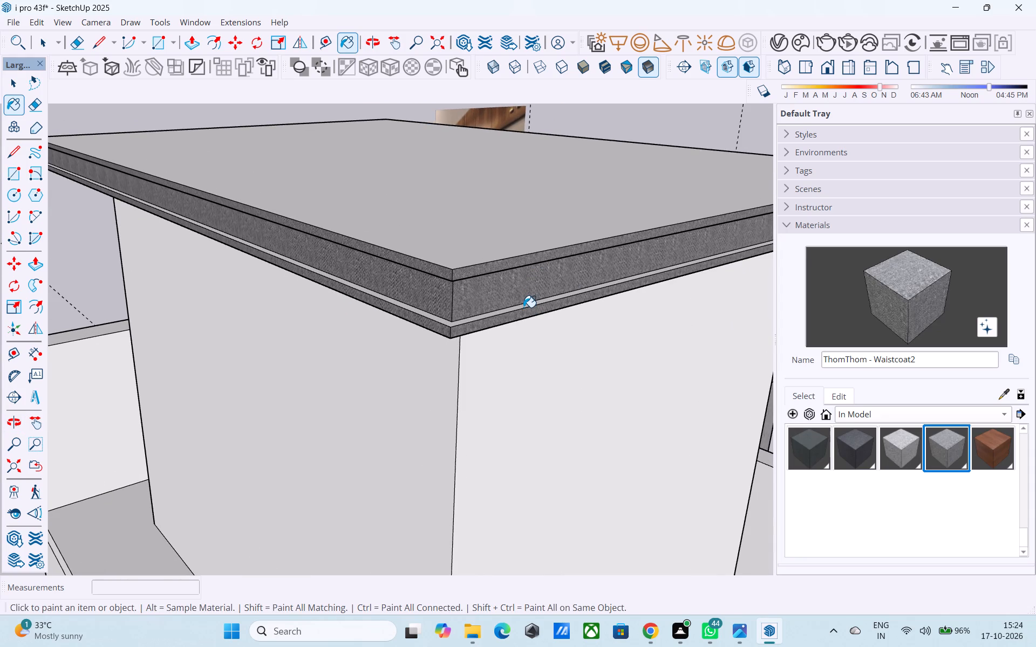
scroll(523, 307, down, 7)
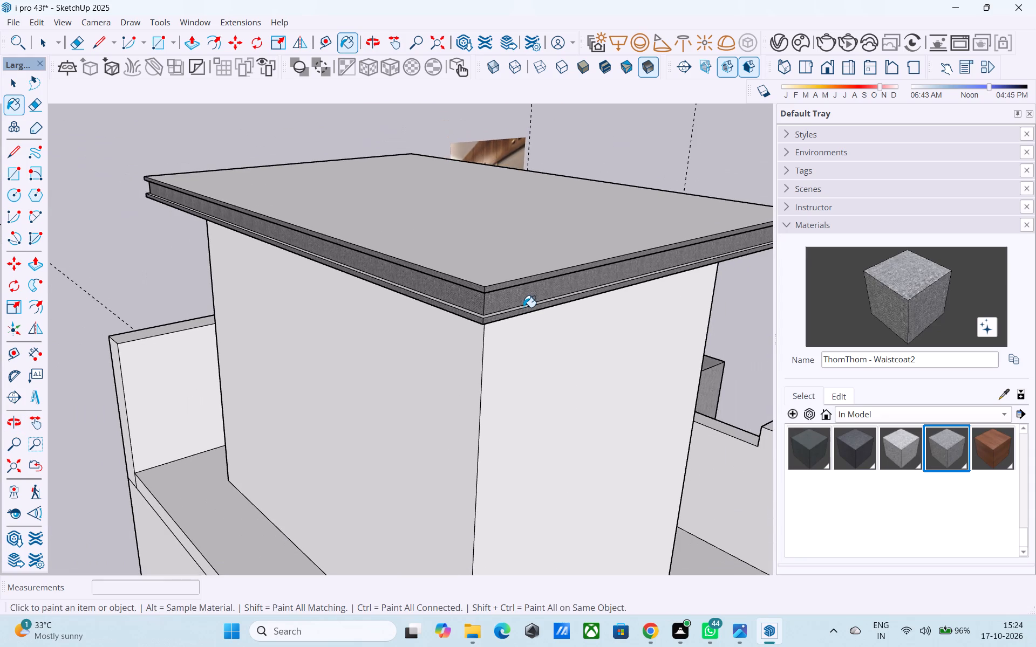
Paint the slab's top and the three edge faces on its end facing the white parapet wall with ThomThom - Waistcoat2.
middle_drag(523, 307, 588, 298)
middle_drag(505, 307, 708, 297)
scroll(700, 300, down, 5)
scroll(476, 306, up, 1)
middle_drag(341, 319, 742, 320)
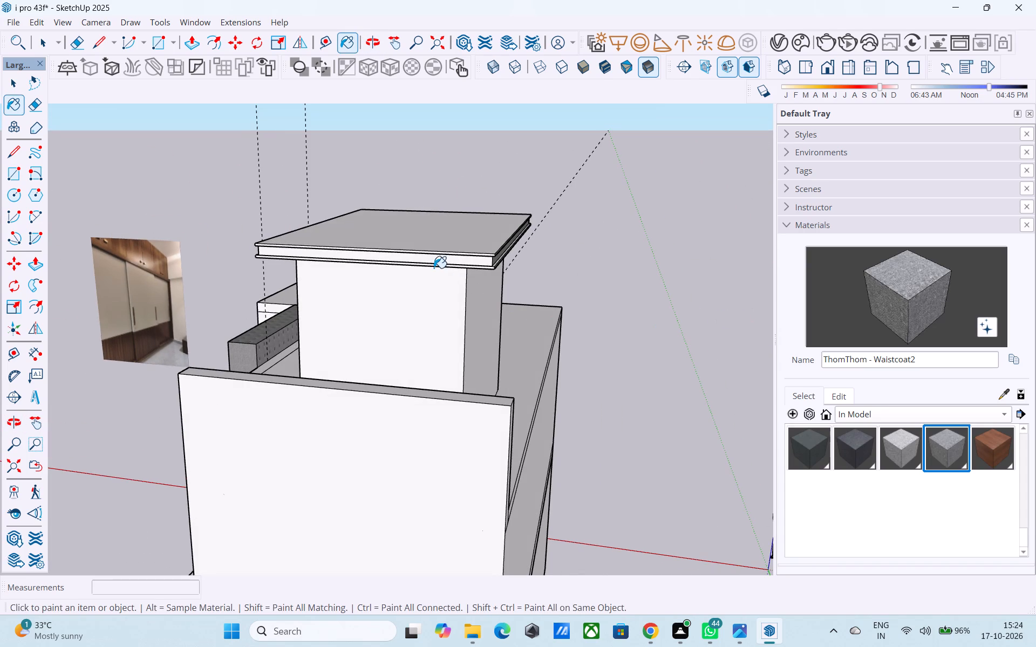
scroll(433, 267, up, 15)
click(443, 247)
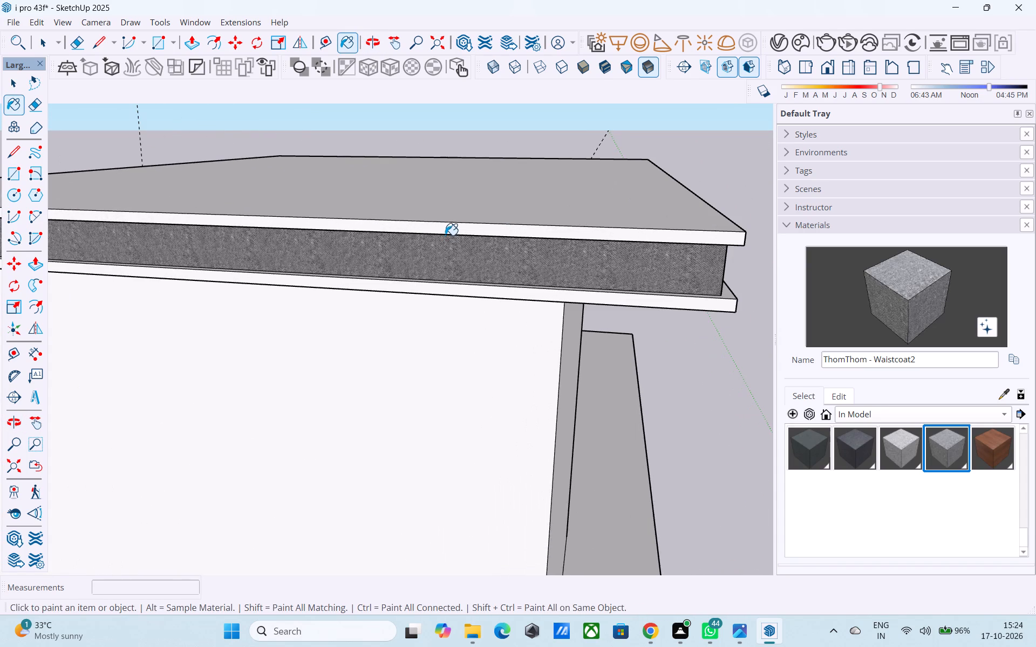
click(447, 228)
click(439, 283)
click(460, 204)
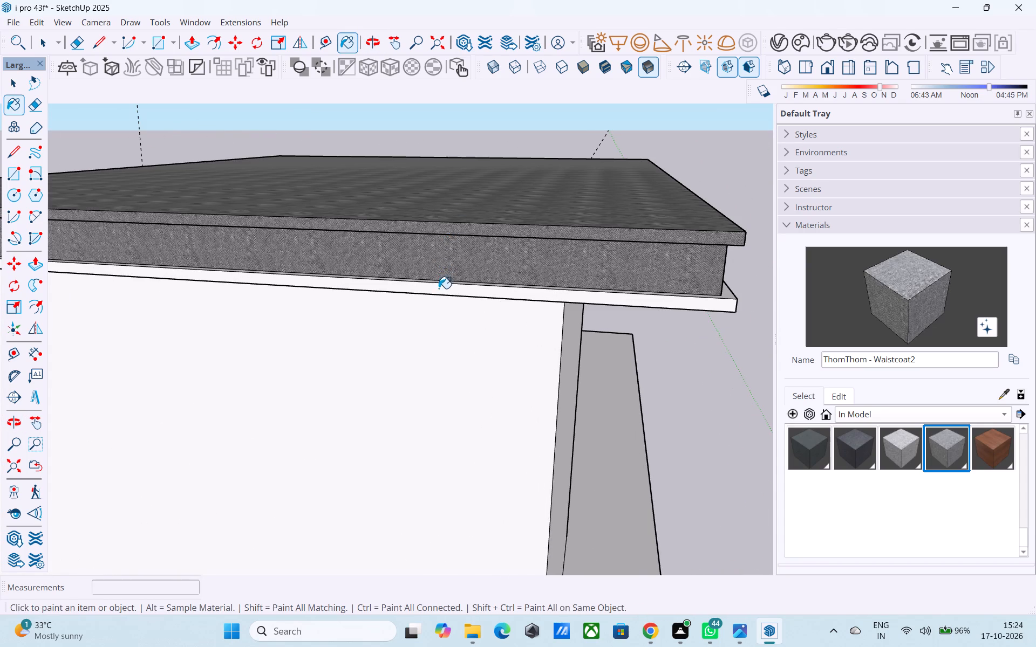
click(439, 288)
scroll(459, 281, down, 6)
Paint the upper band, recess and lower band faces on the slab's facade side with ThomThom - Waistcoat2.
middle_drag(476, 286, 691, 273)
scroll(660, 267, down, 4)
middle_drag(433, 281, 652, 272)
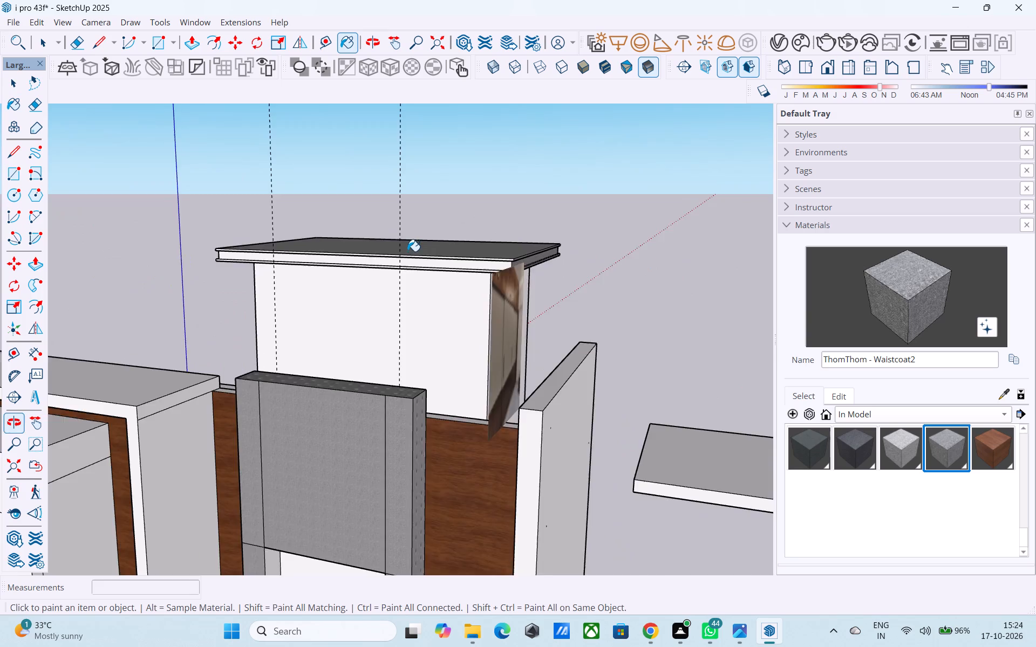
scroll(407, 251, up, 14)
click(393, 279)
click(390, 258)
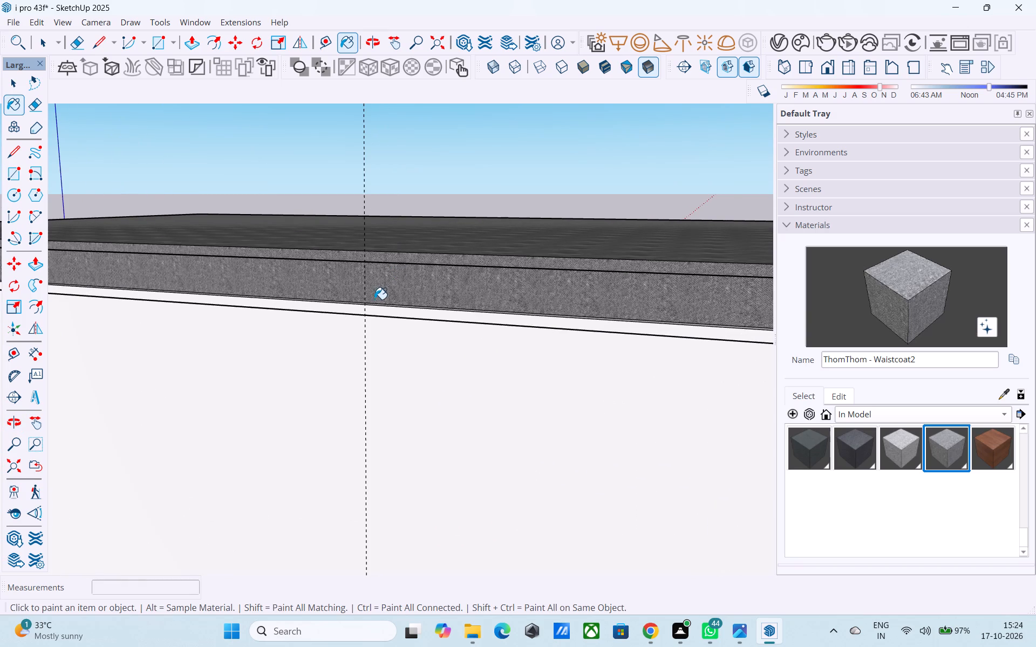
click(376, 309)
scroll(375, 278, down, 14)
Paint the lower band's upward-facing ledge around the rooftop slab with ThomThom - Waistcoat2.
middle_drag(488, 278, 475, 362)
scroll(560, 341, up, 4)
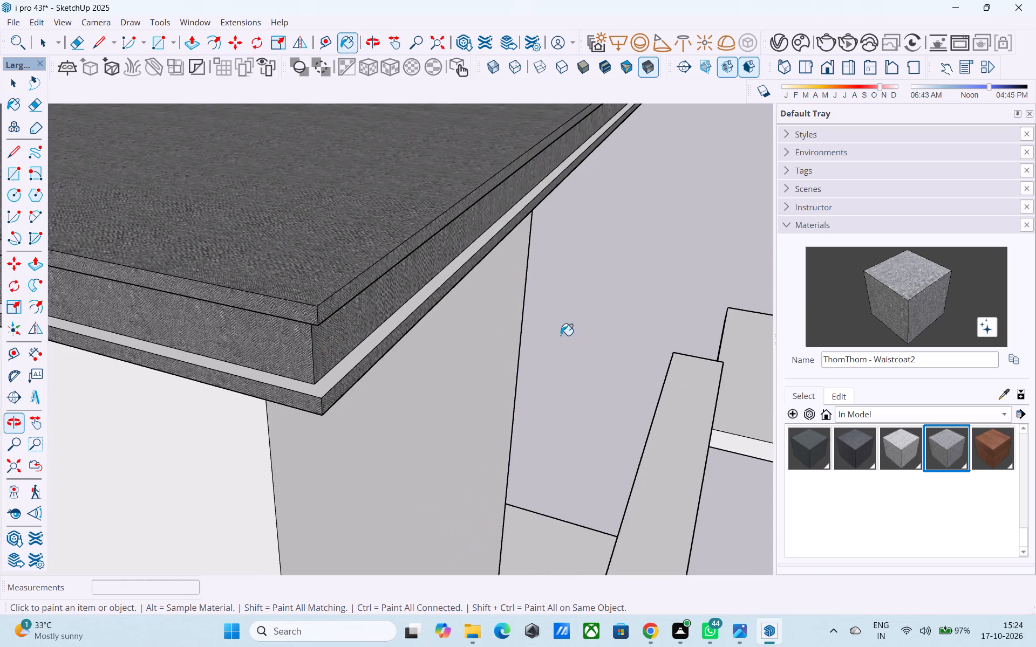
click(335, 377)
scroll(505, 331, down, 10)
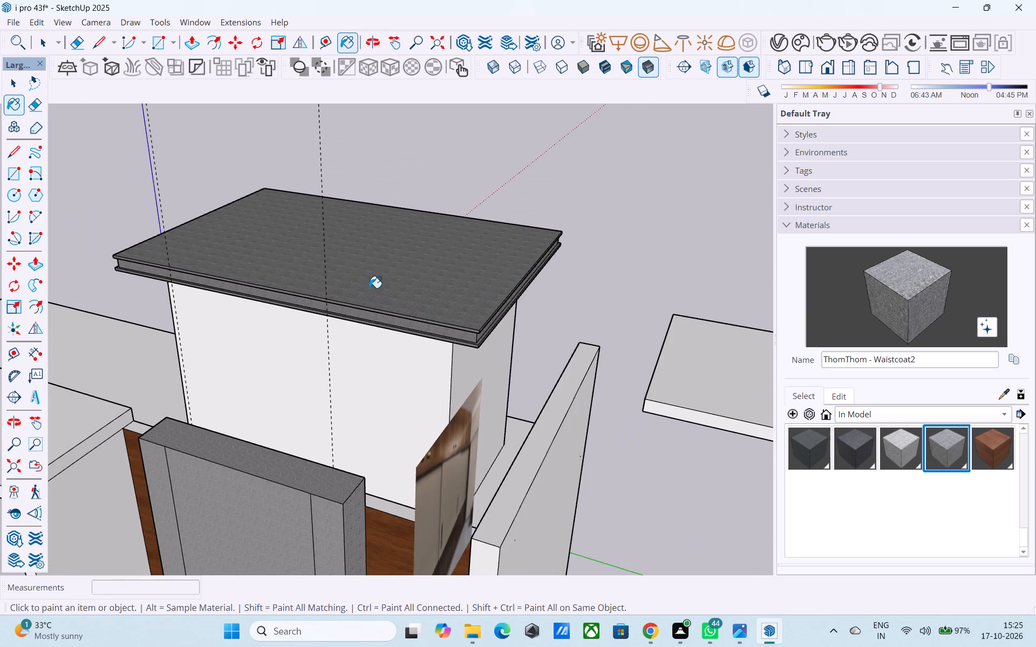
Paint the upper band's downward-facing ledge around the rooftop room slab with ThomThom - Waistcoat2.
scroll(365, 284, down, 5)
middle_drag(364, 284, 363, 60)
middle_drag(301, 252, 481, 273)
scroll(394, 266, up, 7)
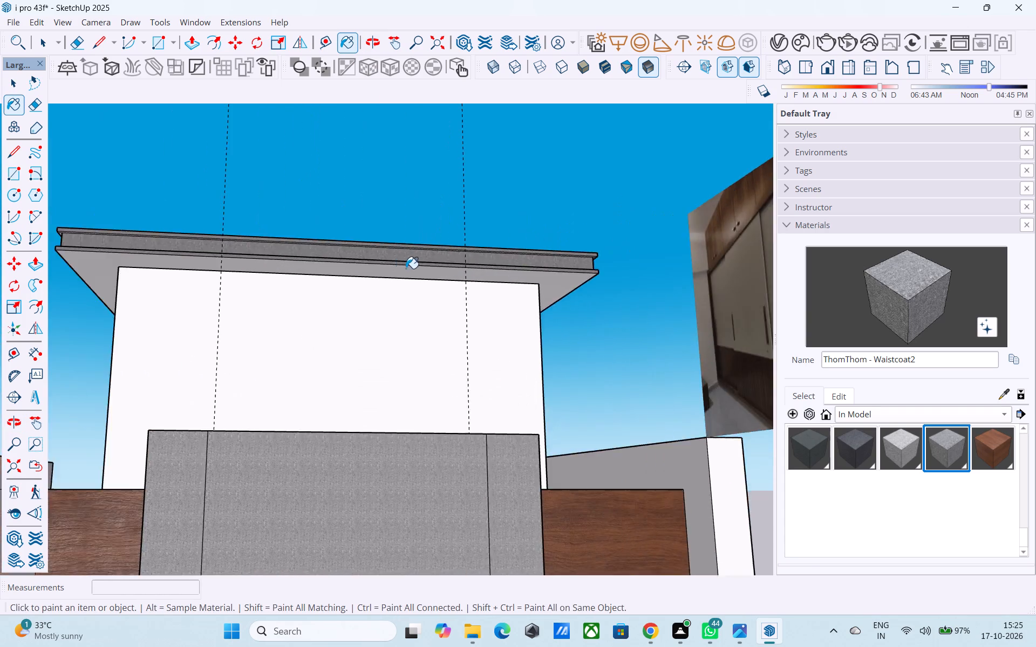
scroll(406, 269, up, 9)
middle_drag(465, 255, 544, 193)
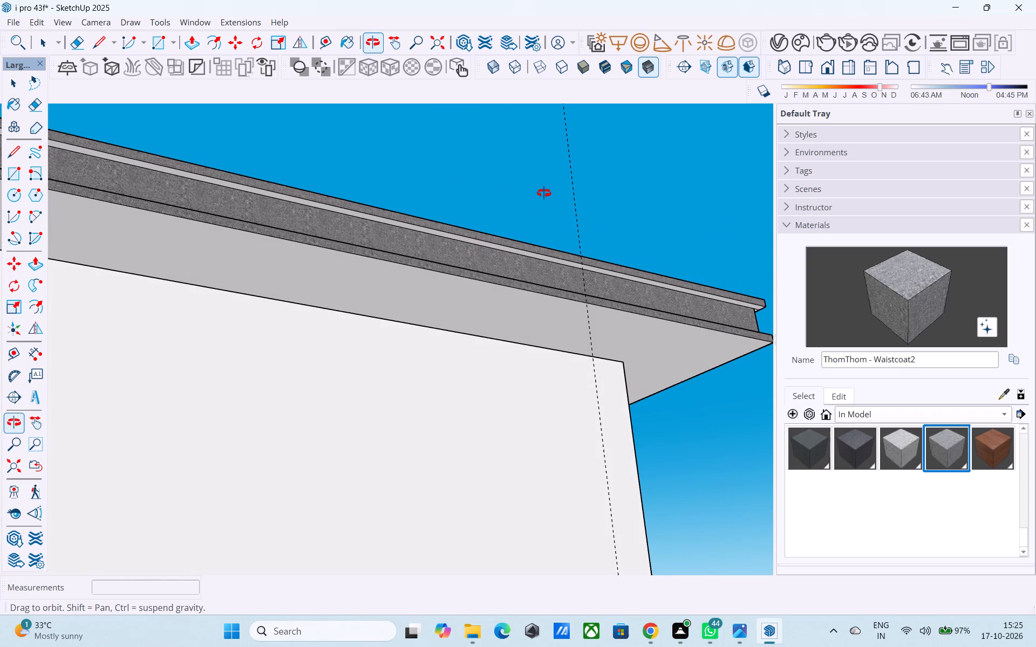
middle_drag(544, 193, 284, 169)
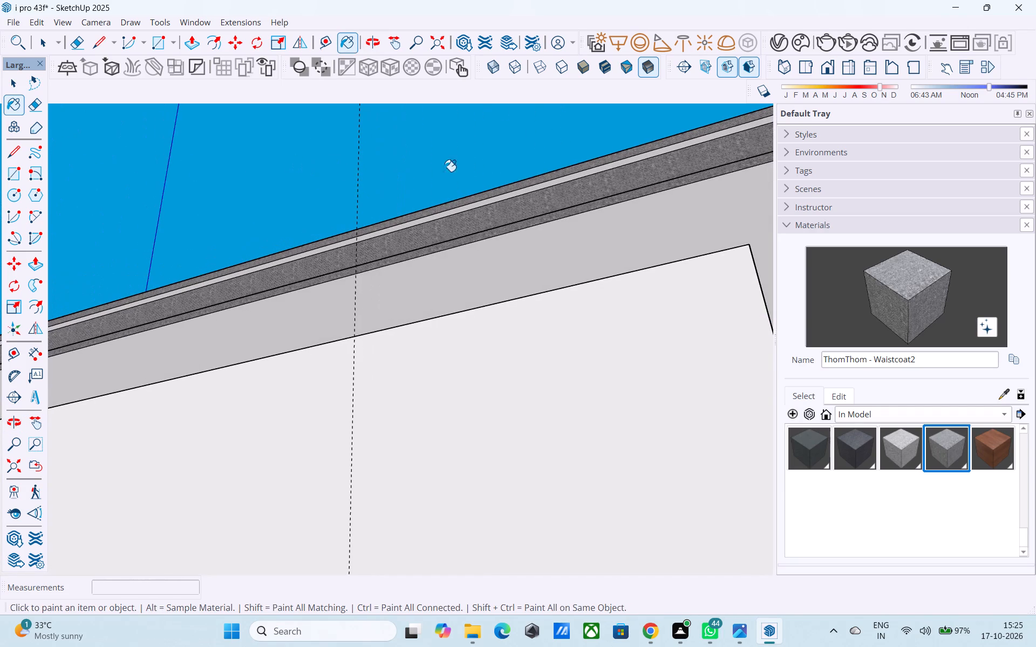
middle_drag(529, 171, 350, 256)
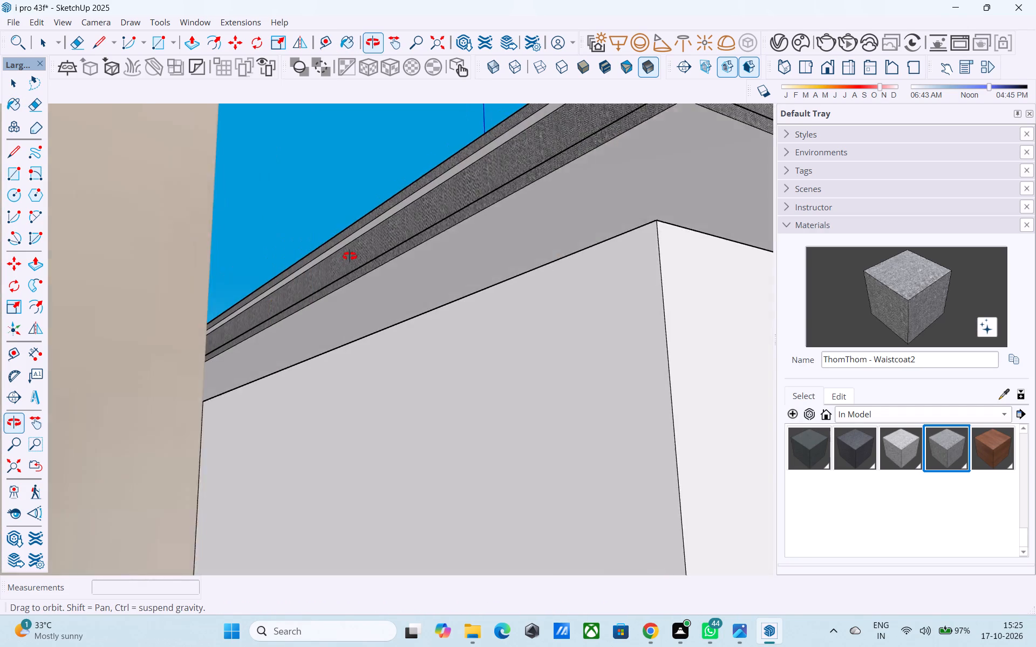
middle_drag(350, 256, 267, 297)
scroll(415, 171, up, 9)
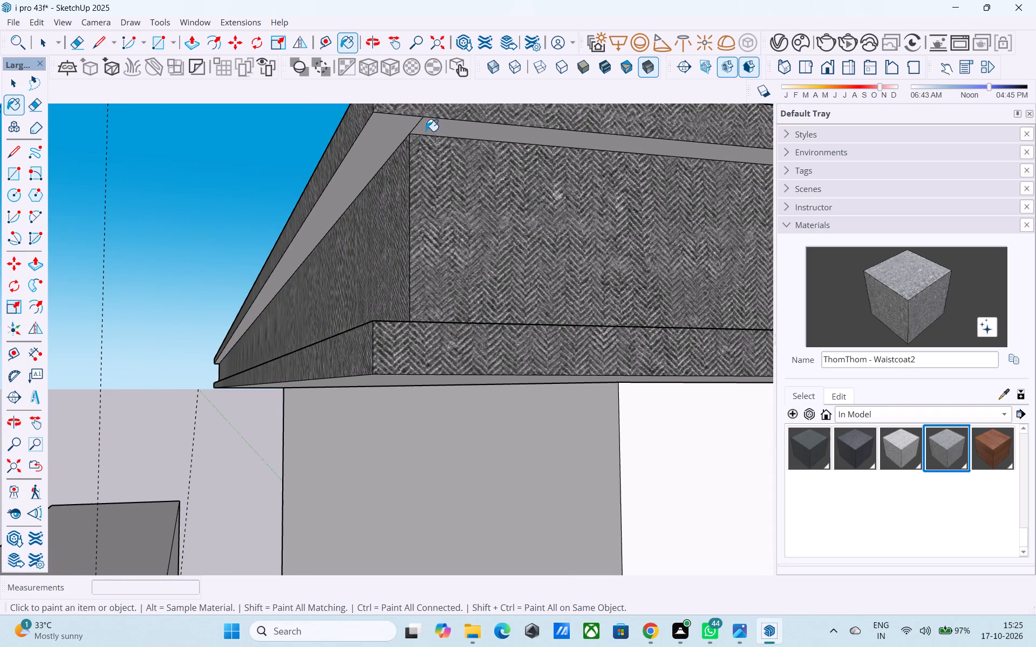
click(428, 129)
click(404, 122)
scroll(266, 177, down, 11)
middle_drag(336, 201, 200, 235)
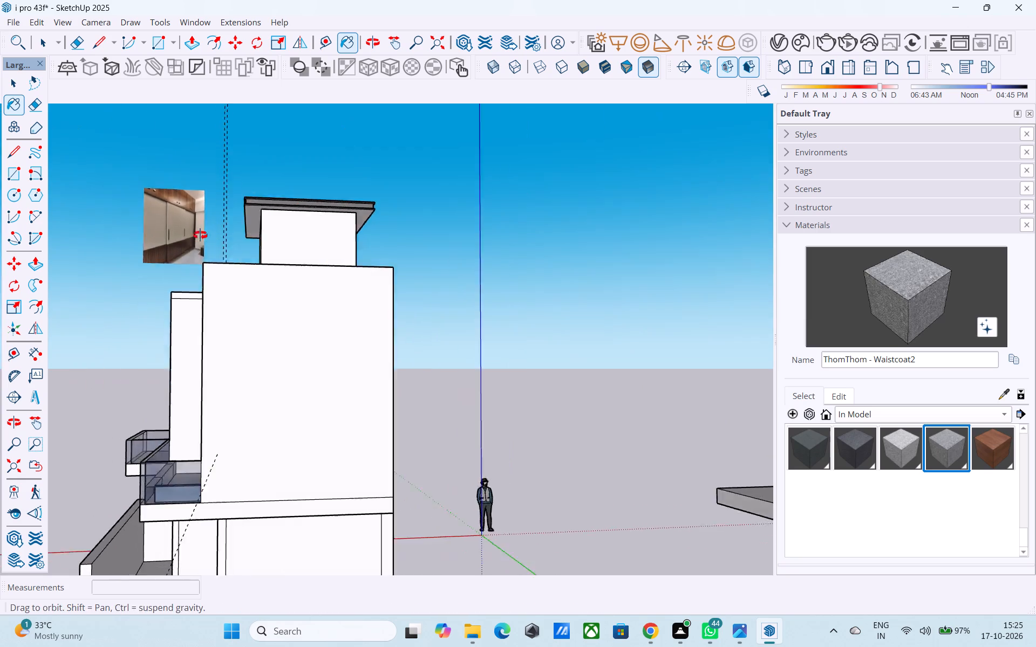
middle_drag(200, 235, 169, 244)
scroll(295, 216, up, 12)
middle_drag(384, 199, 378, 141)
click(406, 215)
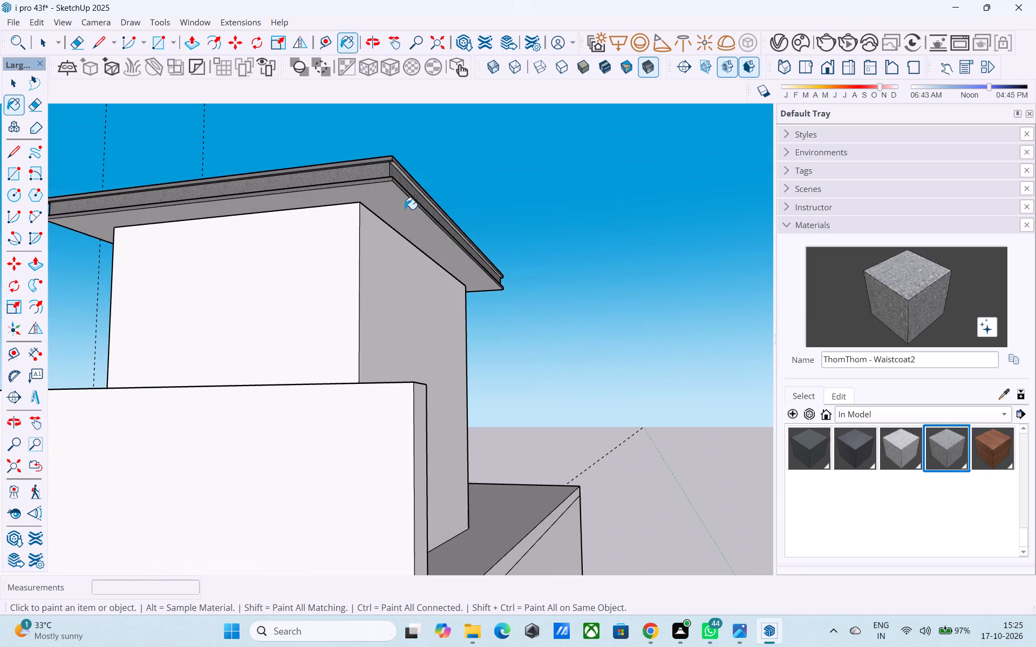
scroll(411, 190, up, 10)
click(399, 171)
scroll(425, 188, down, 5)
middle_drag(455, 221, 216, 242)
middle_drag(477, 240, 116, 221)
scroll(431, 235, up, 5)
middle_drag(514, 180, 513, 144)
scroll(505, 167, up, 8)
click(497, 174)
scroll(497, 174, down, 8)
middle_drag(478, 242, 472, 454)
scroll(472, 454, down, 6)
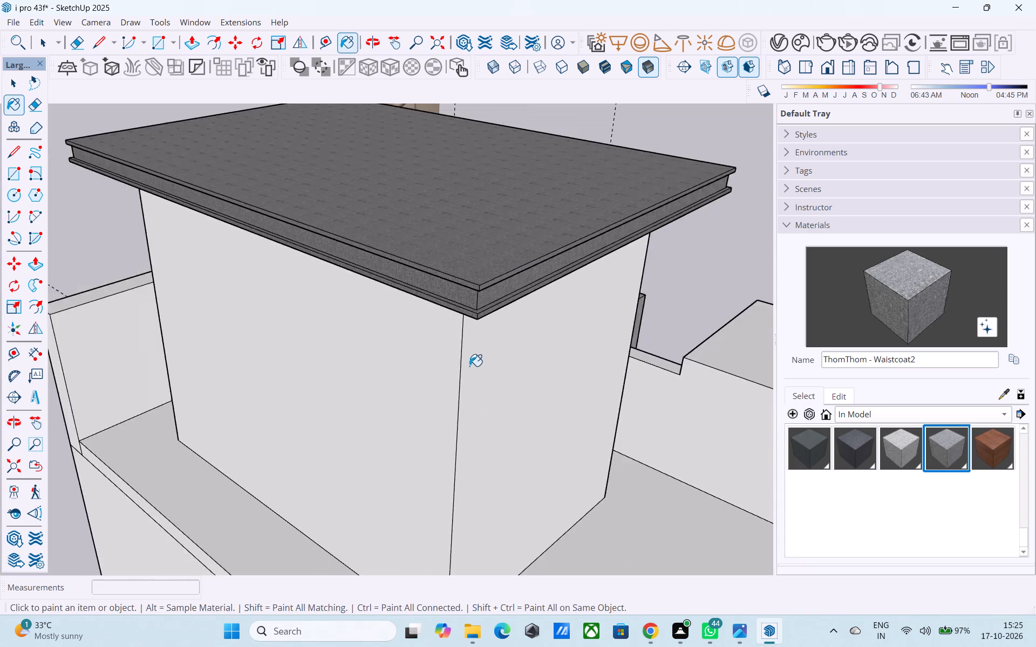
Examine the roof, facade and side walls of the house from around the building.
middle_drag(469, 366, 306, 398)
scroll(330, 351, down, 6)
middle_drag(337, 359, 726, 321)
middle_drag(388, 343, 847, 311)
scroll(625, 296, down, 5)
middle_drag(444, 357, 781, 320)
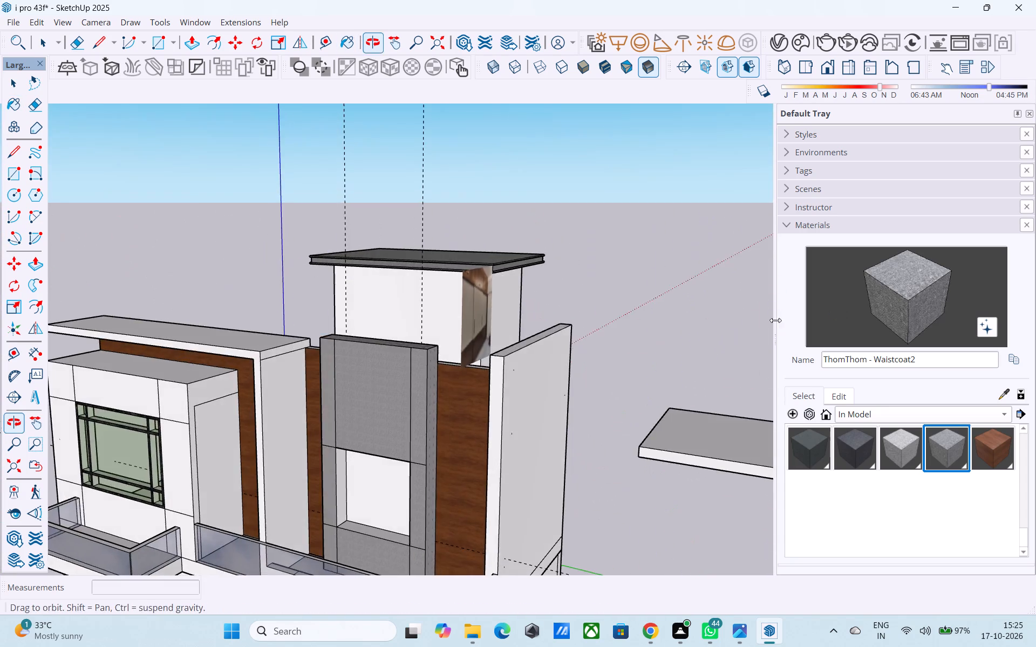
middle_drag(400, 329, 591, 332)
scroll(587, 301, up, 5)
scroll(576, 295, down, 5)
middle_drag(540, 325, 689, 373)
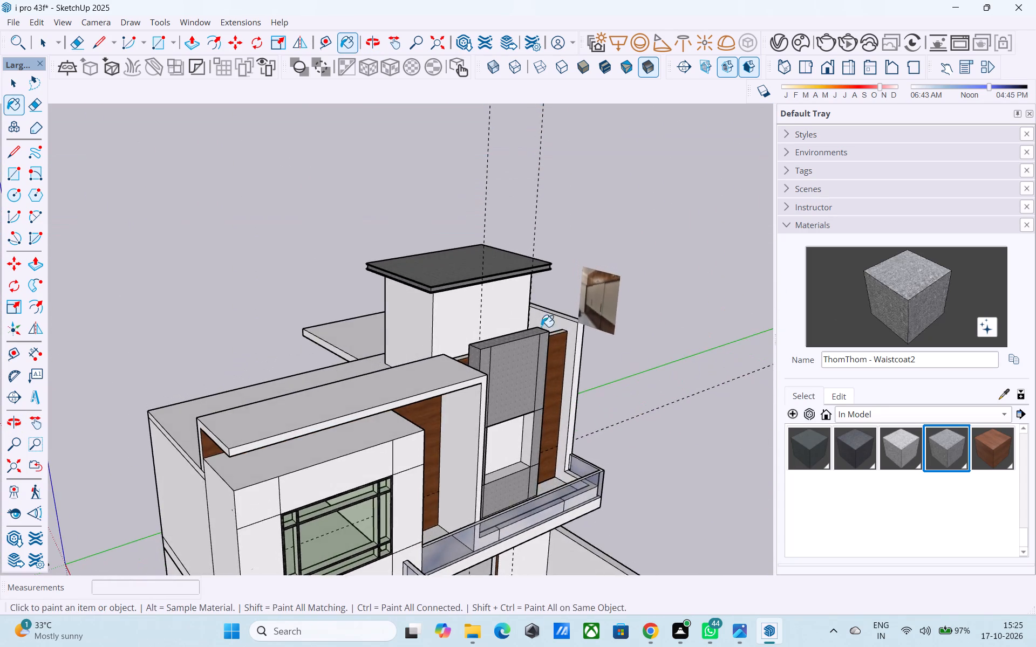
scroll(513, 319, up, 4)
scroll(459, 325, down, 8)
middle_drag(458, 322, 641, 296)
scroll(591, 293, down, 4)
middle_drag(553, 333, 566, 401)
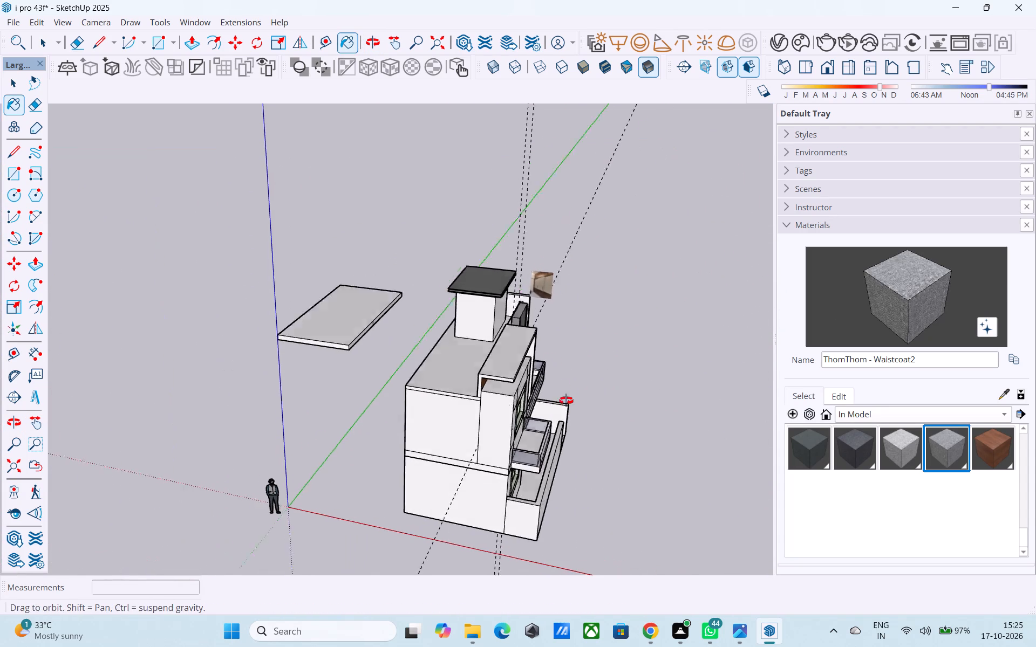
middle_drag(566, 401, 570, 420)
scroll(500, 449, up, 5)
scroll(504, 368, down, 1)
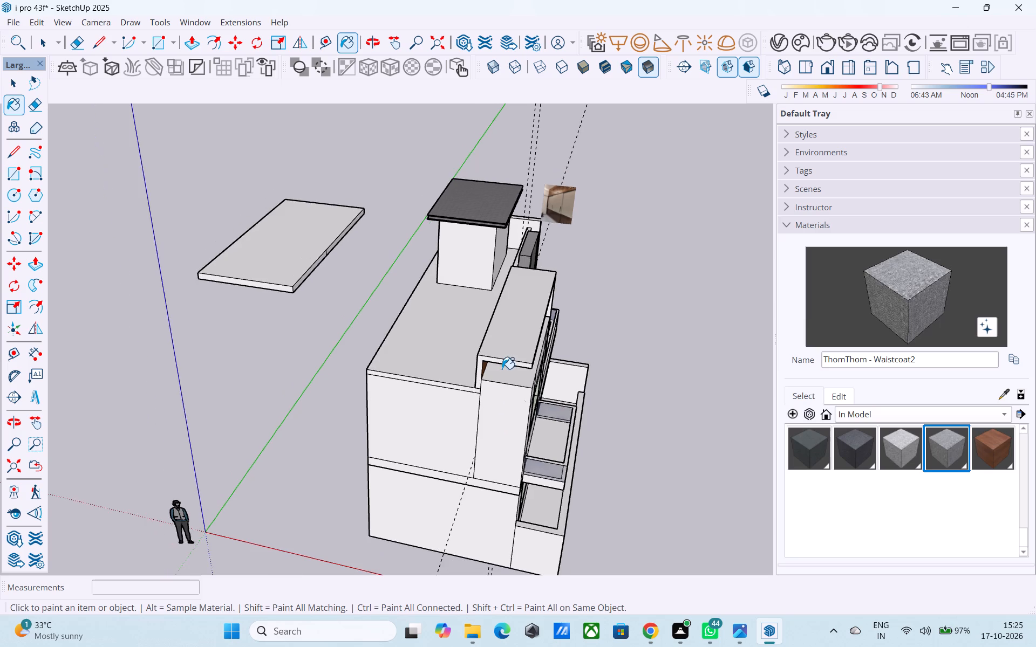
scroll(502, 369, down, 1)
scroll(501, 369, up, 1)
middle_drag(499, 369, 233, 281)
scroll(302, 320, up, 9)
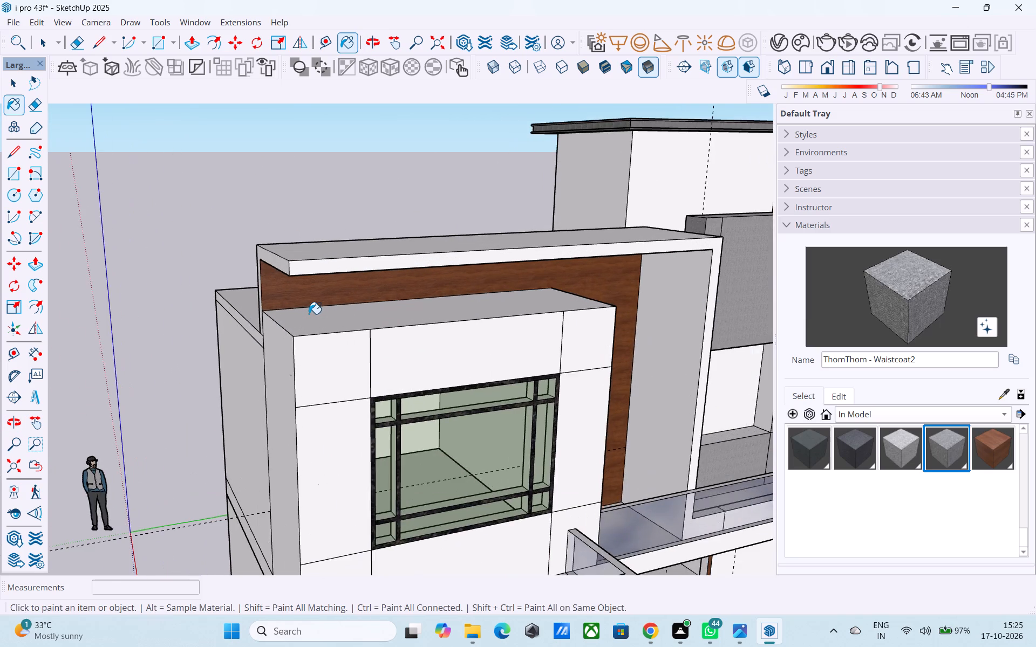
scroll(309, 314, up, 1)
middle_drag(309, 314, 319, 276)
scroll(319, 276, down, 2)
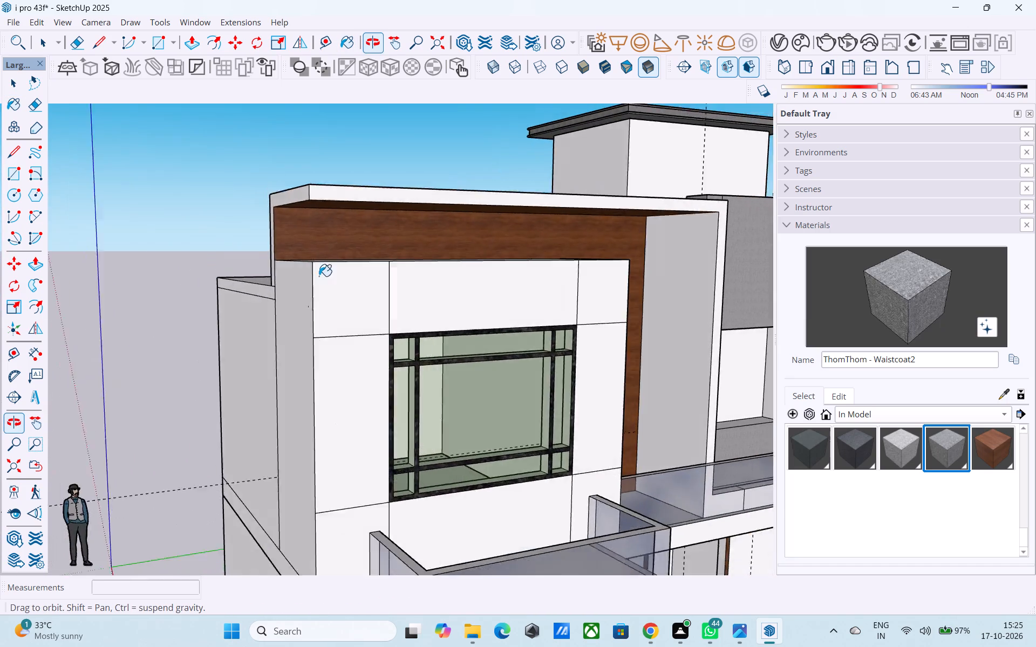
scroll(319, 276, down, 3)
middle_drag(456, 312, 365, 305)
middle_drag(297, 326, 441, 318)
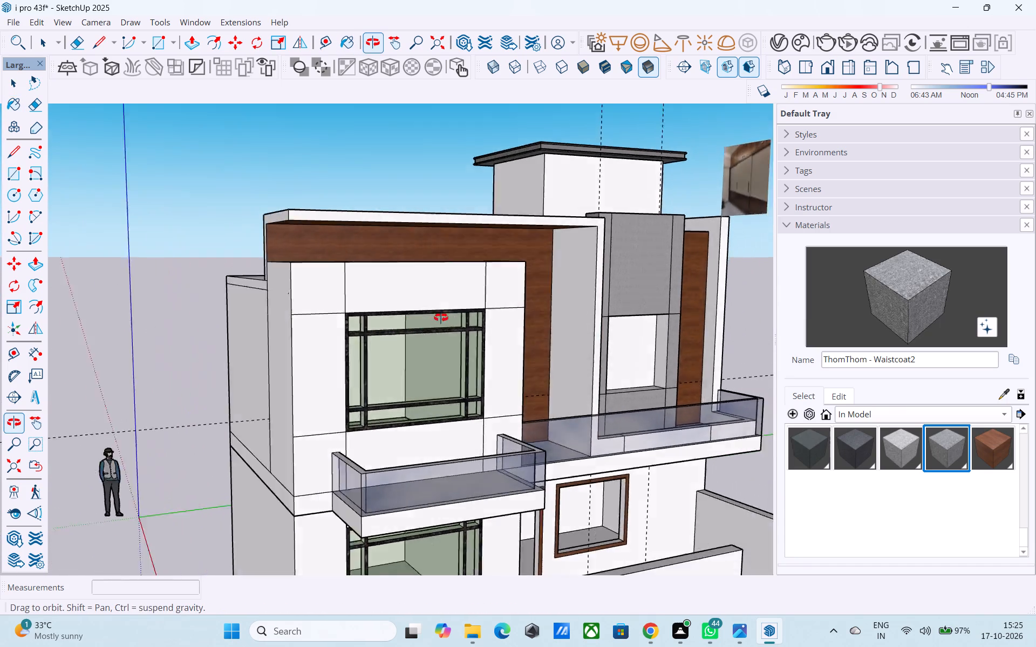
middle_drag(441, 318, 496, 297)
scroll(428, 315, down, 5)
middle_drag(432, 297, 460, 280)
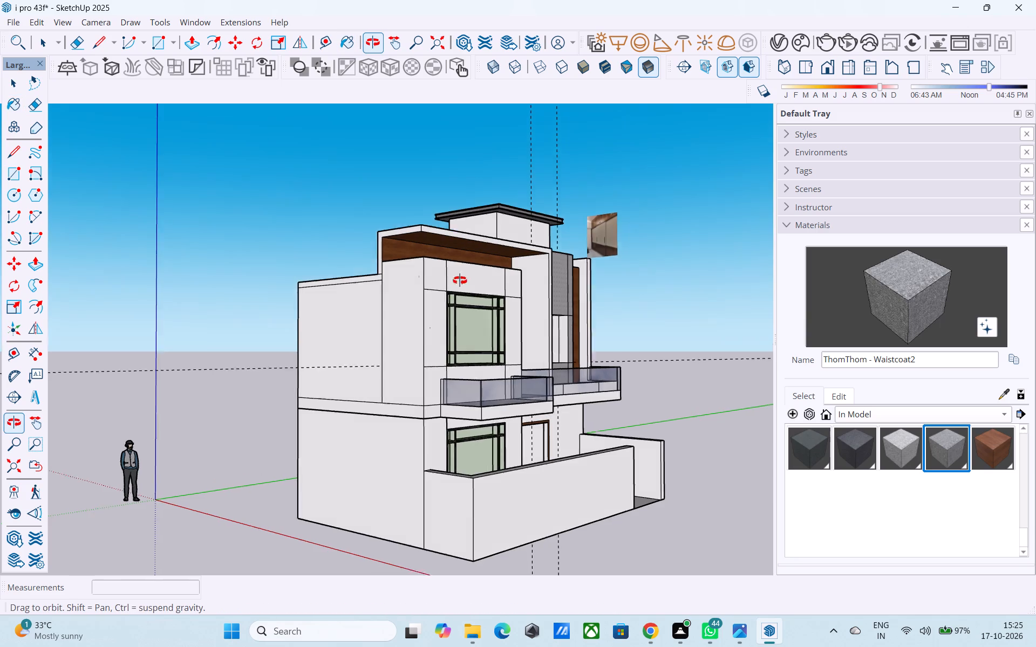
middle_drag(460, 280, 609, 229)
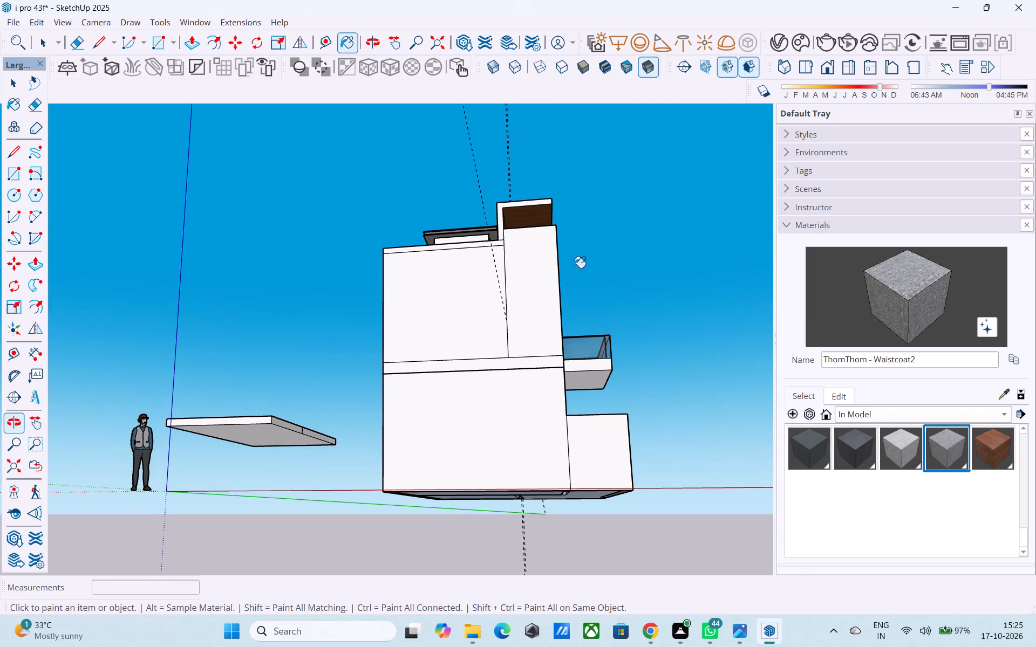
Inside the ground-floor group, draw an 11' vertical line down the side wall to its base, continuing the upper storey's vertical edge.
key(space)
click(480, 404)
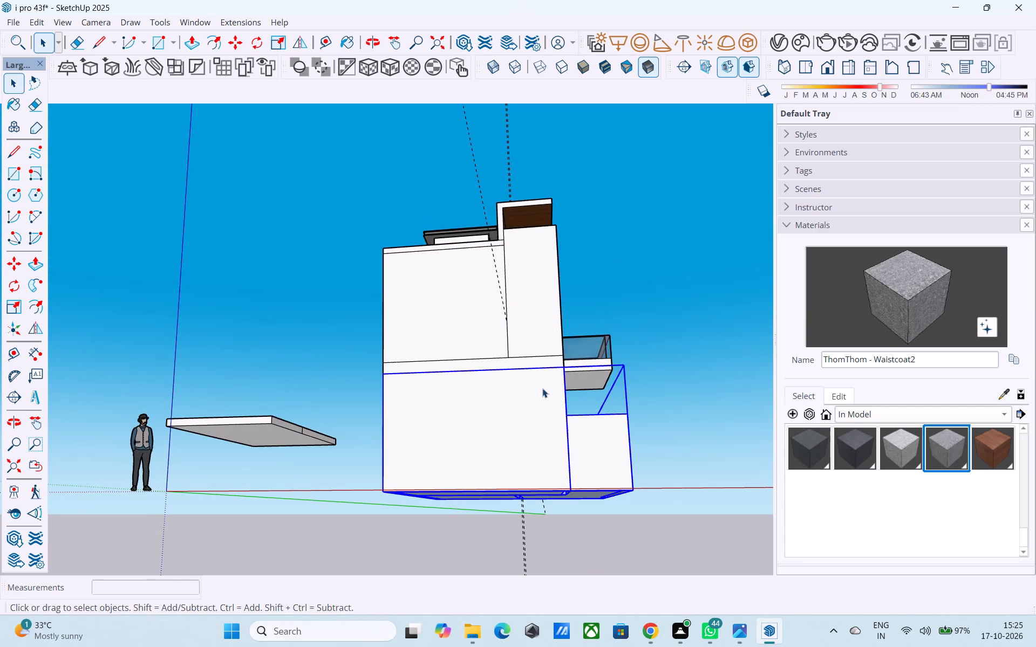
middle_drag(538, 392, 519, 449)
scroll(517, 451, up, 5)
double_click(502, 446)
scroll(502, 445, up, 2)
key(l)
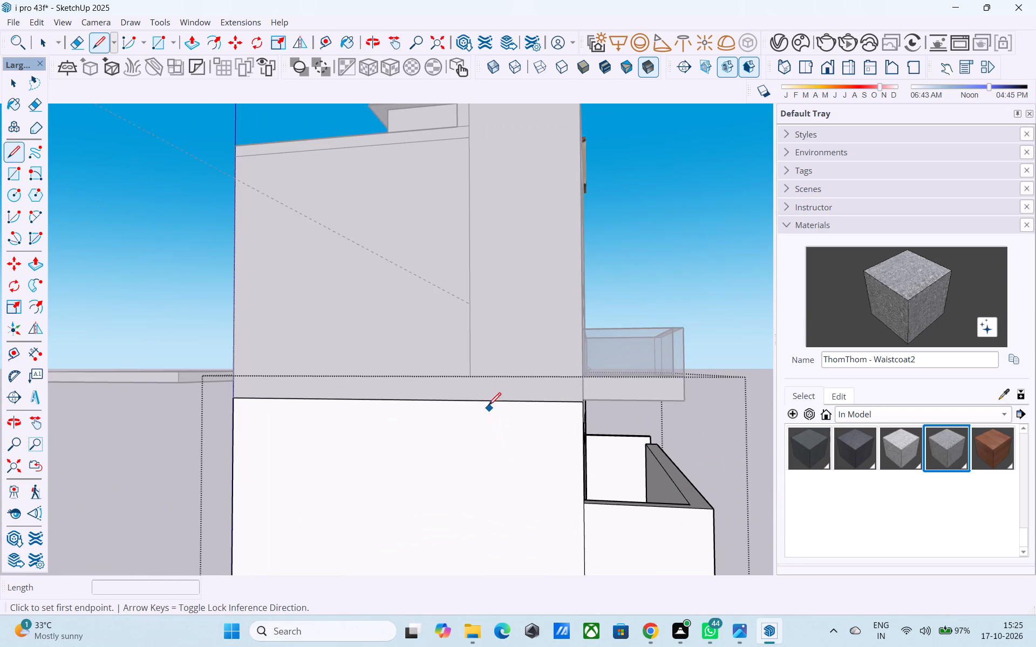
click(465, 376)
scroll(465, 376, down, 6)
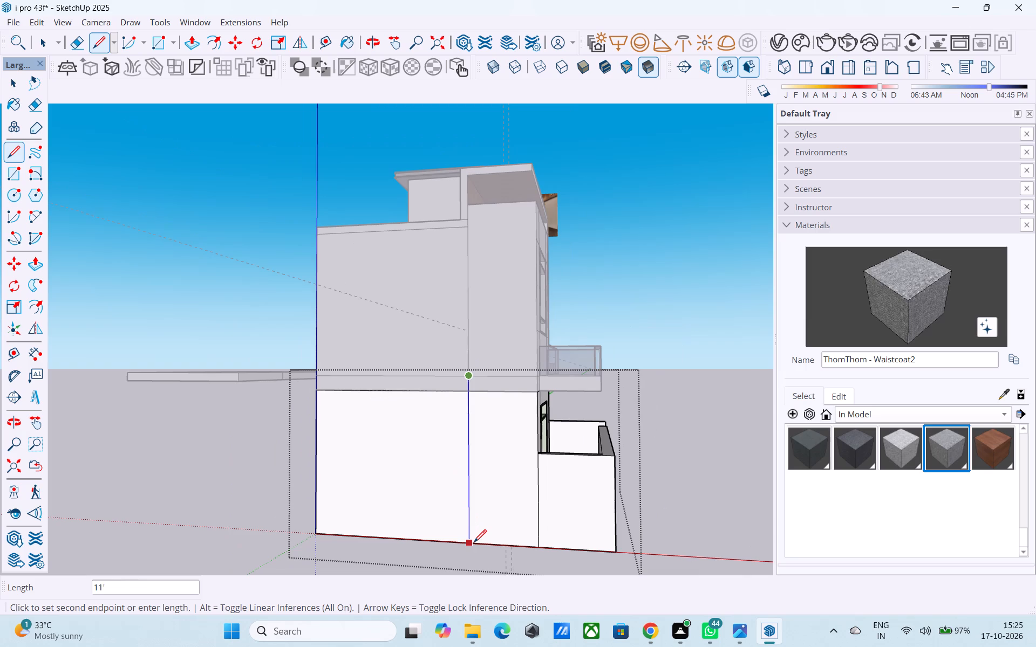
click(472, 546)
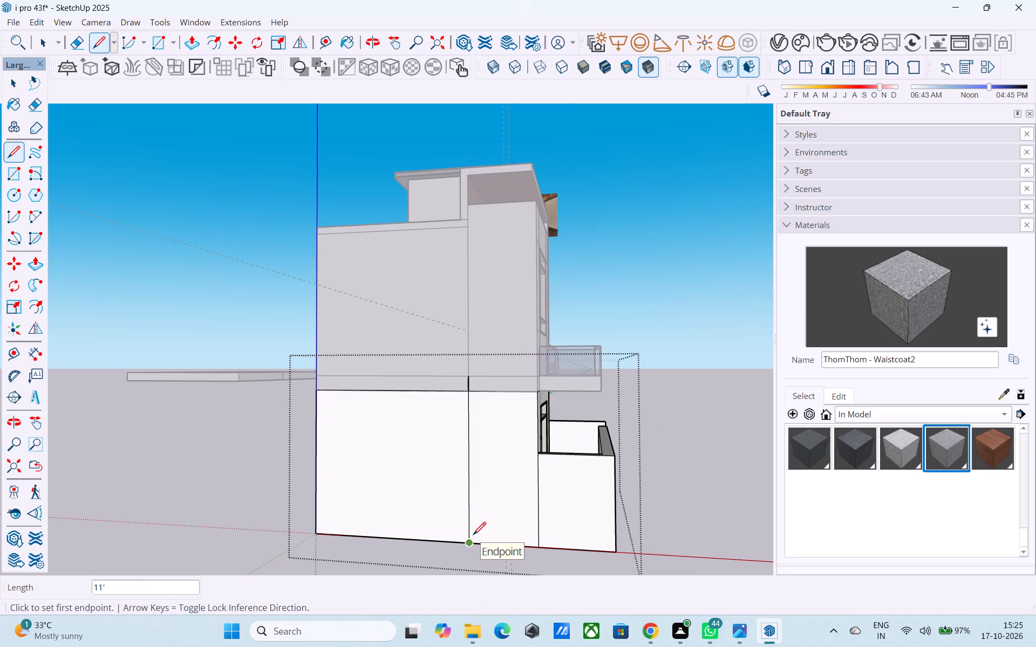
key(space)
click(614, 289)
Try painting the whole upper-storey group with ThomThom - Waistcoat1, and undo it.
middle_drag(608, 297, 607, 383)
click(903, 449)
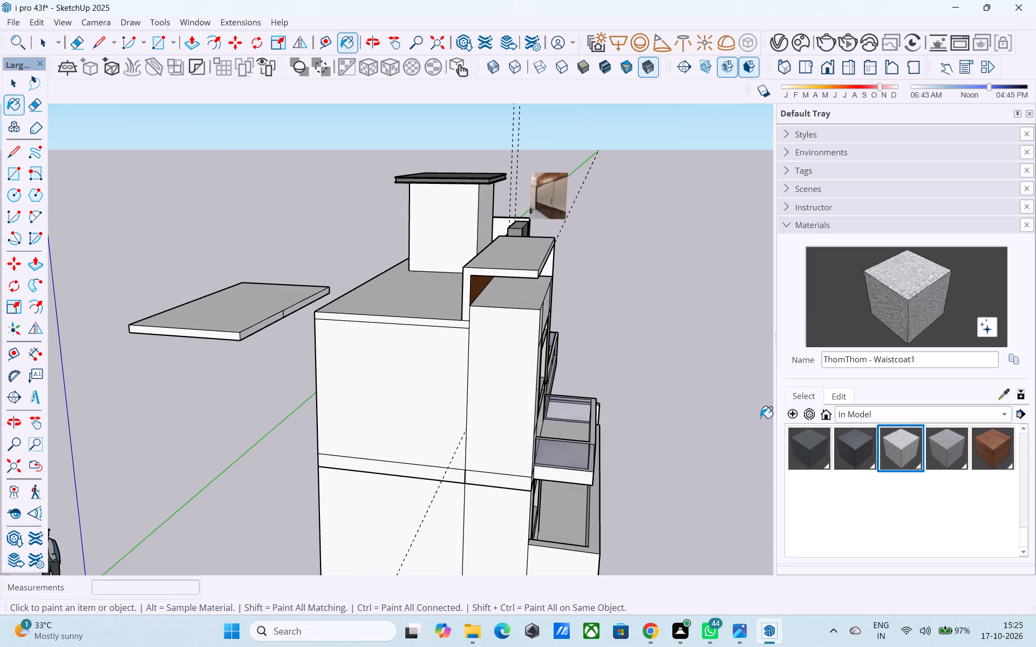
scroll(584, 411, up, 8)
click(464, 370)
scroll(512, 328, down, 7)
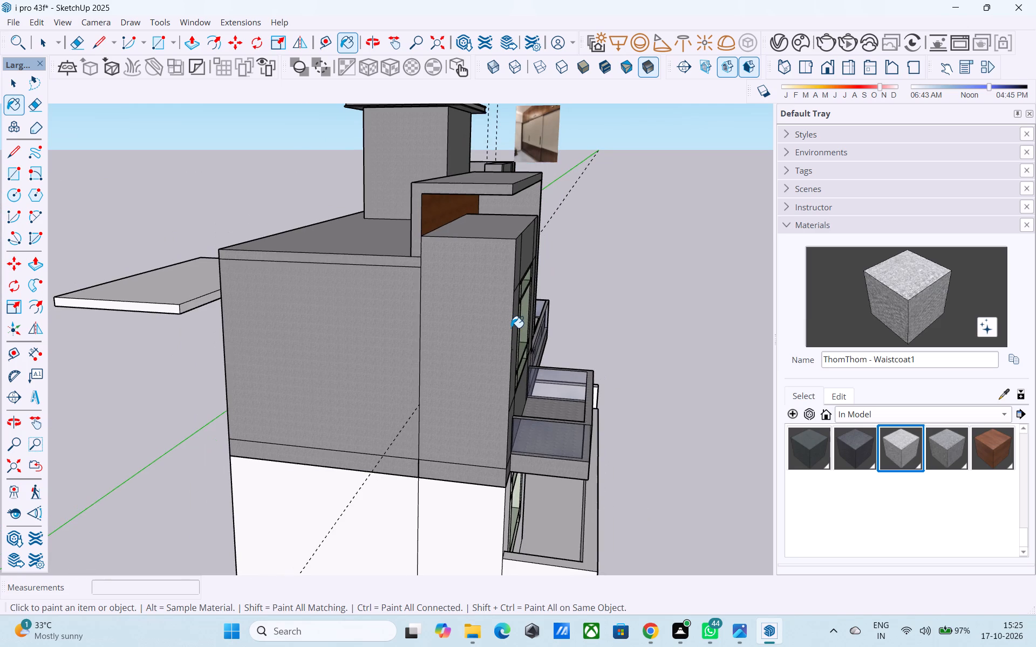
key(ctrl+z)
Open the upper-storey group for editing and lighten the colour of the ThomThom - Waistcoat1 material.
key(space)
double_click(505, 327)
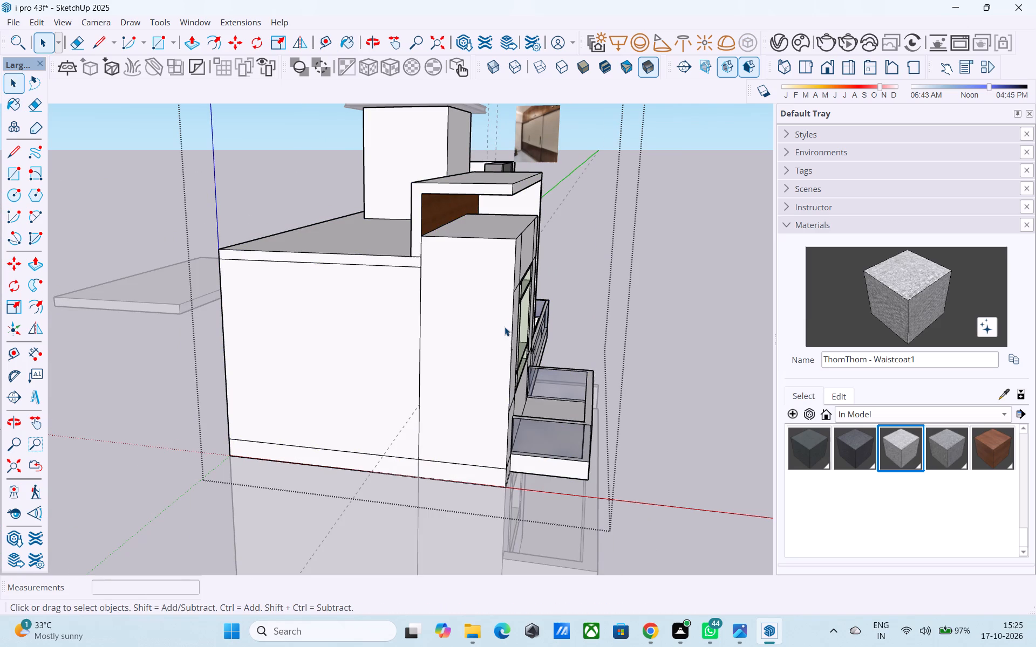
middle_drag(521, 309, 349, 387)
click(887, 281)
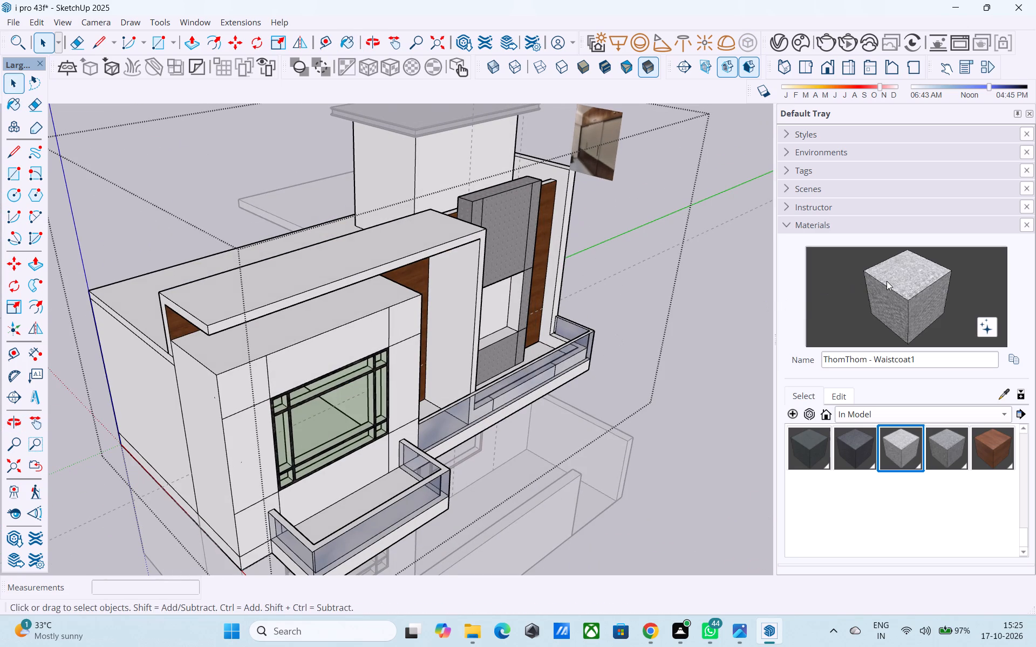
click(846, 396)
scroll(840, 442, up, 4)
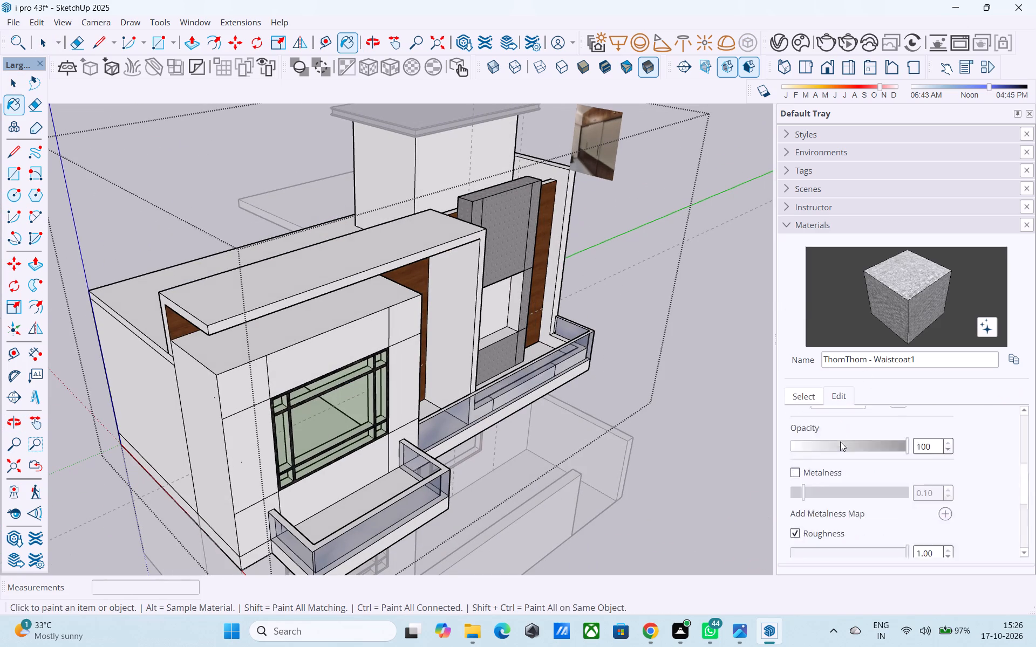
scroll(840, 442, up, 5)
drag(856, 466, 855, 455)
click(912, 306)
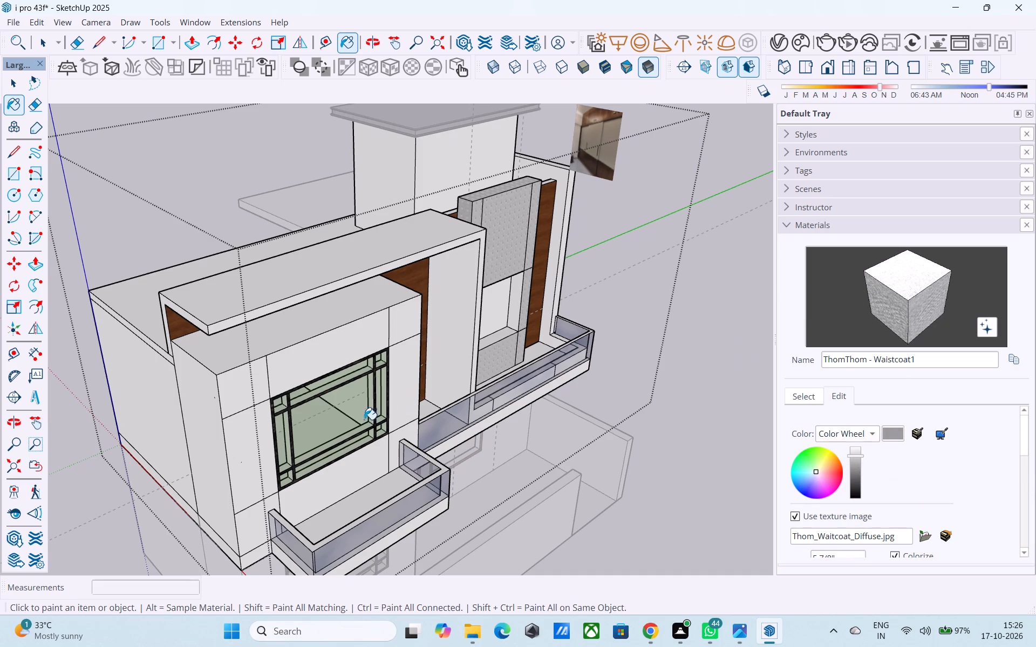
Paint the side and top faces of the projecting upper-storey window box with ThomThom - Waistcoat1.
middle_drag(353, 421, 426, 386)
scroll(315, 410, down, 3)
click(280, 402)
scroll(312, 378, up, 4)
click(295, 339)
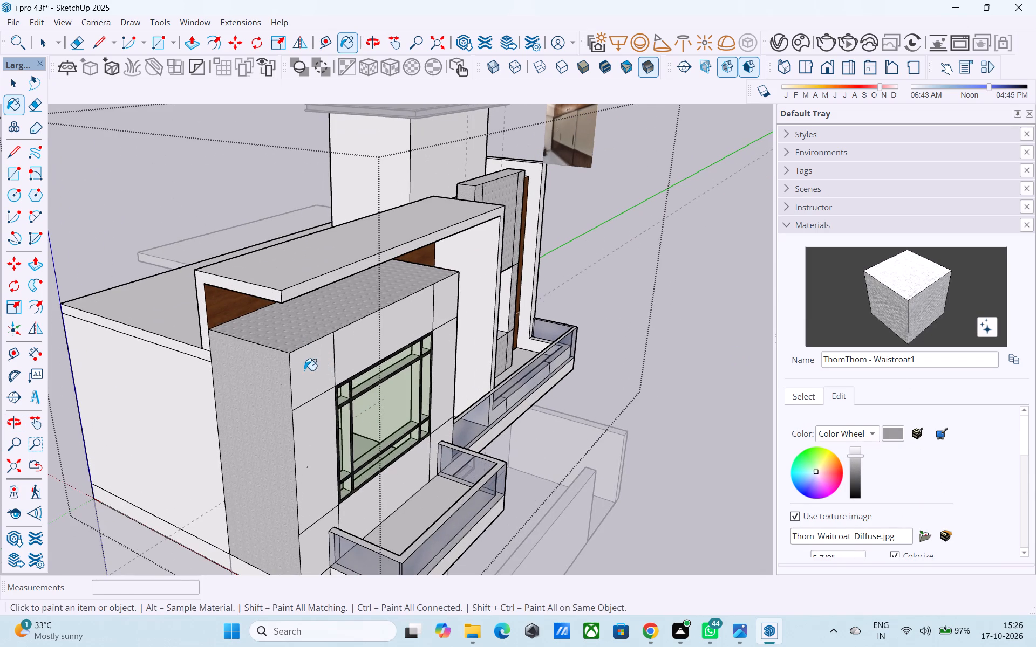
Paint all the front panels surrounding the upper-storey window with ThomThom - Waistcoat1.
click(305, 371)
click(363, 350)
middle_drag(392, 337, 255, 331)
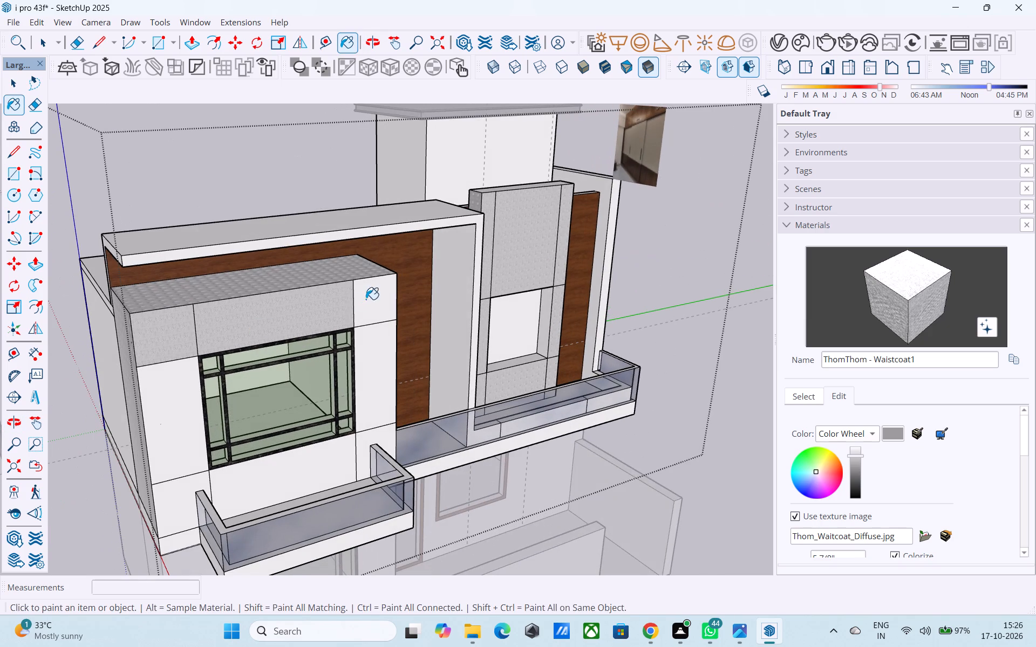
click(366, 299)
click(365, 363)
click(184, 417)
click(186, 499)
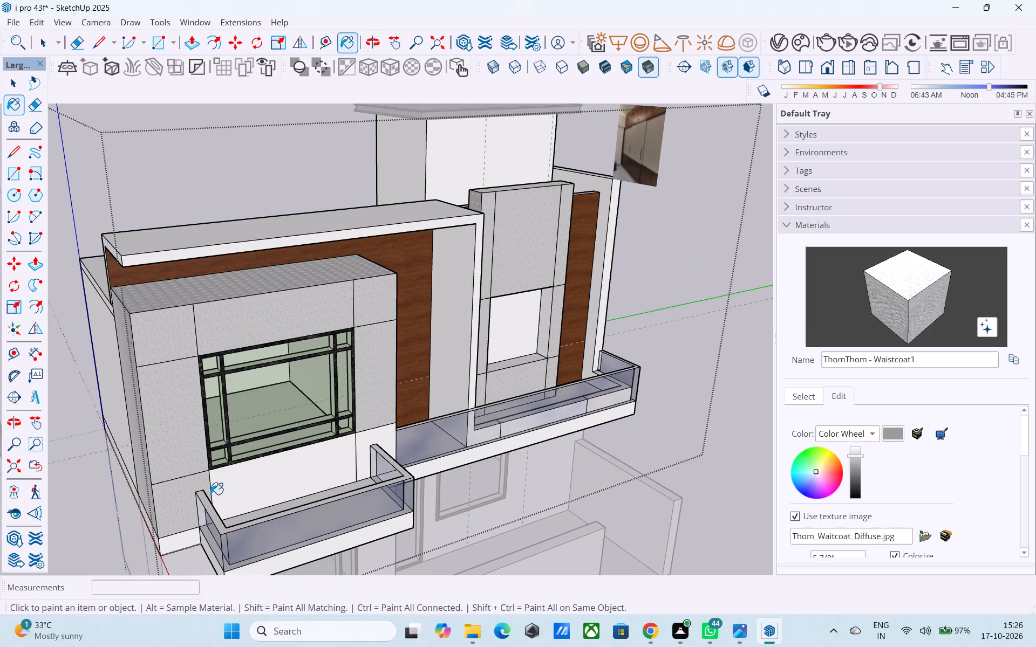
click(243, 493)
click(372, 442)
Paint the rooftop room's facade-side wall with ThomThom - Waistcoat1.
scroll(355, 435, down, 6)
middle_drag(242, 511, 268, 464)
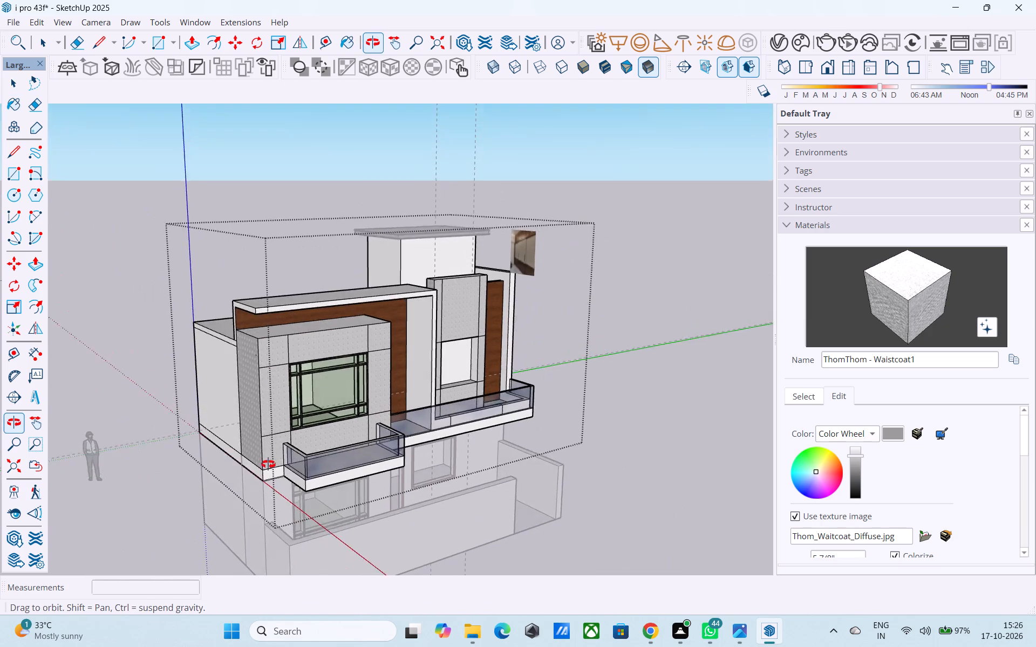
middle_drag(268, 464, 281, 382)
middle_drag(278, 392, 175, 510)
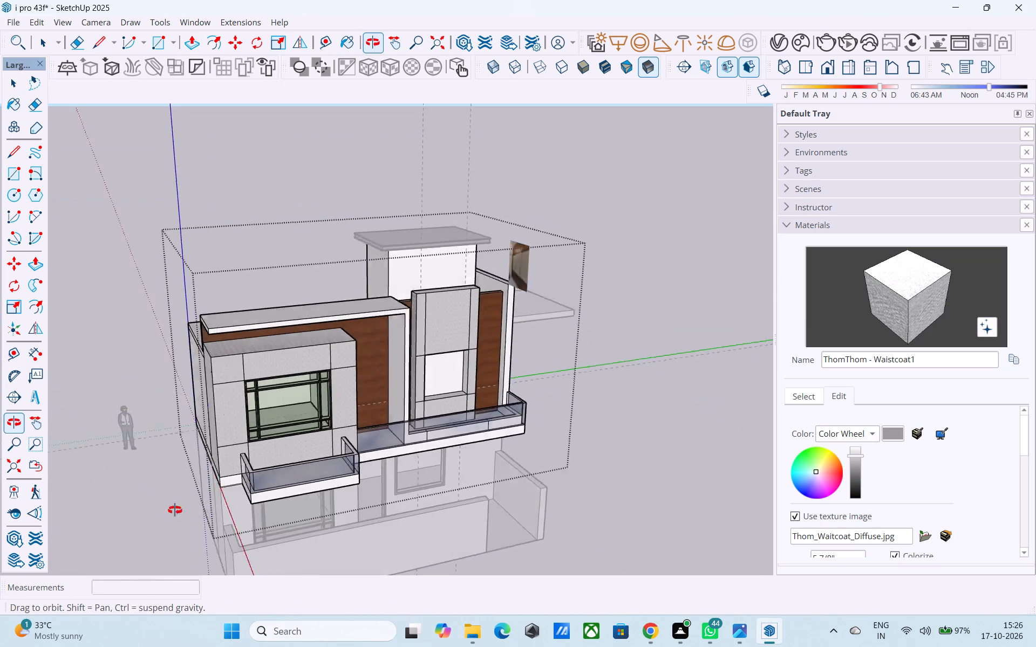
middle_drag(175, 510, 139, 514)
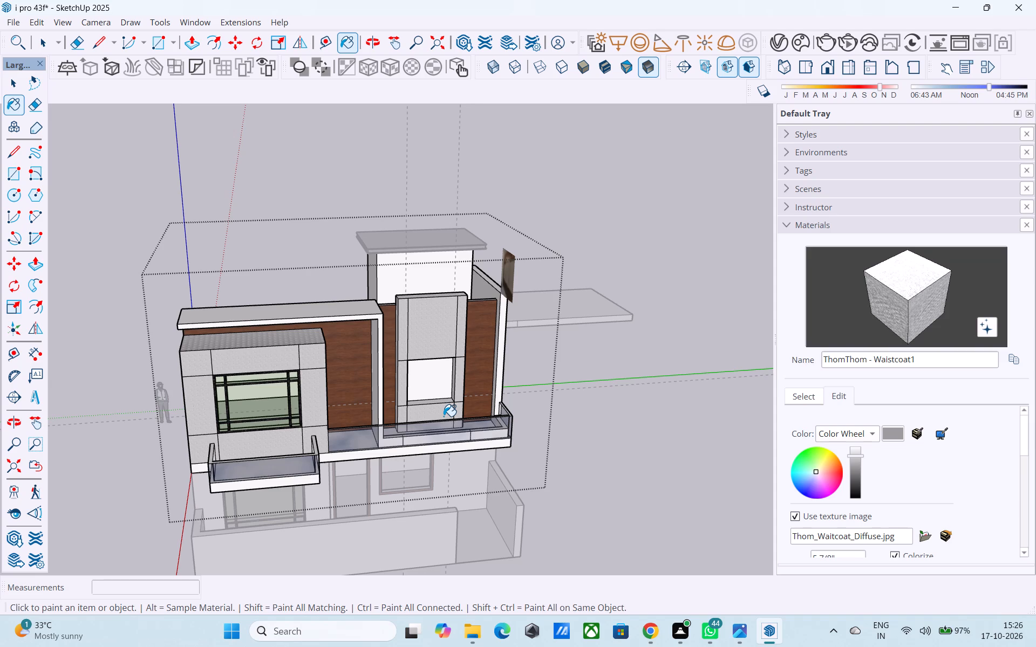
scroll(394, 276, up, 9)
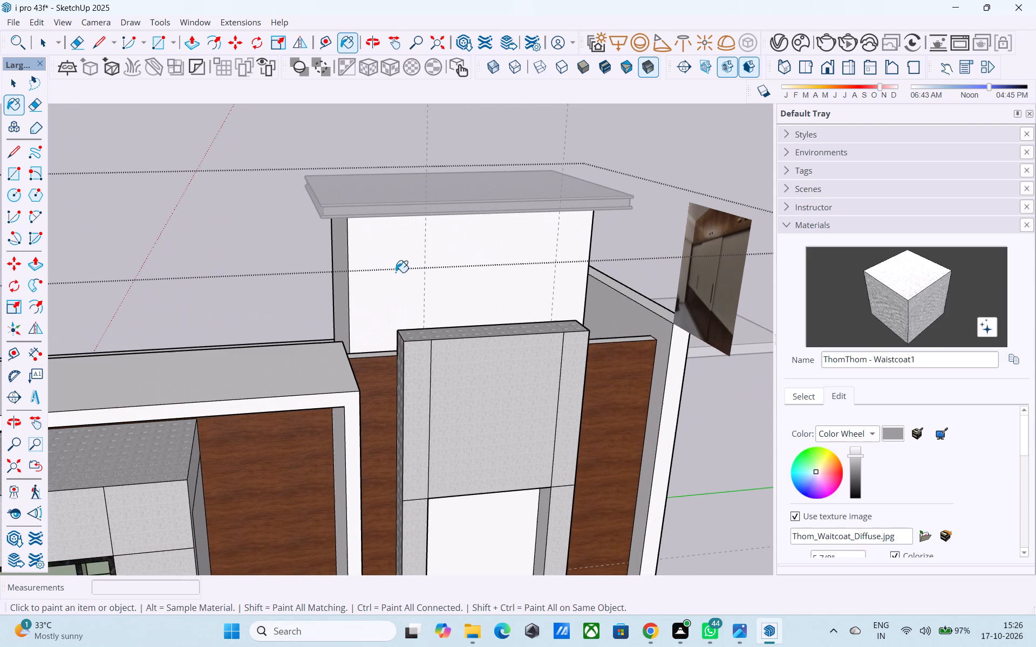
scroll(405, 297, down, 6)
click(402, 293)
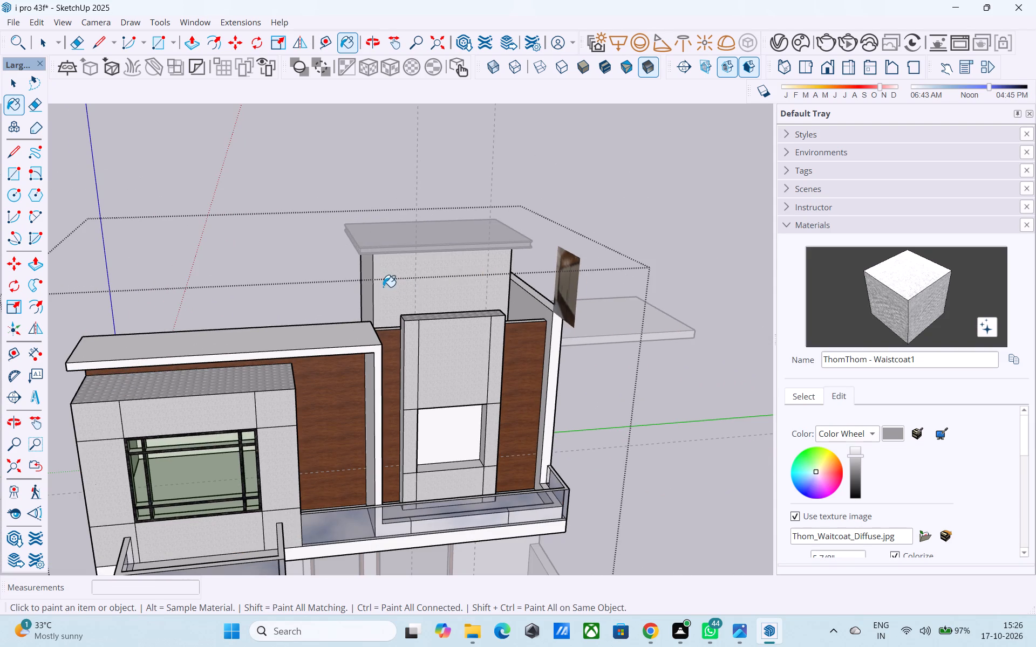
Paint the two opposite side walls of the rooftop room with ThomThom - Waistcoat1.
scroll(372, 281, down, 4)
middle_drag(372, 281, 528, 287)
click(383, 289)
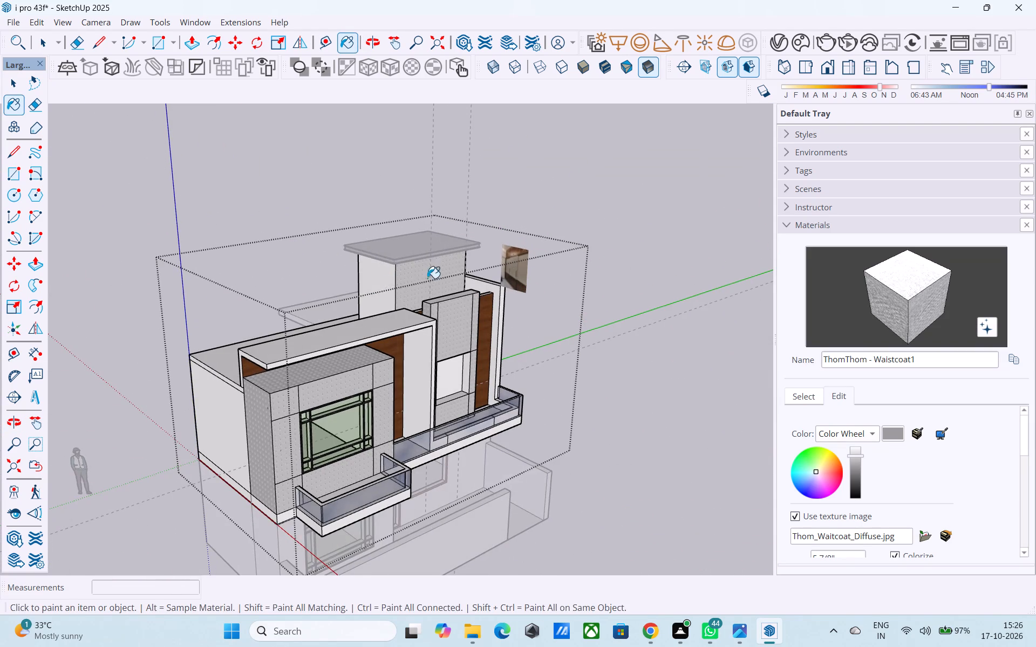
middle_drag(570, 261, 79, 342)
scroll(419, 352, up, 4)
click(418, 322)
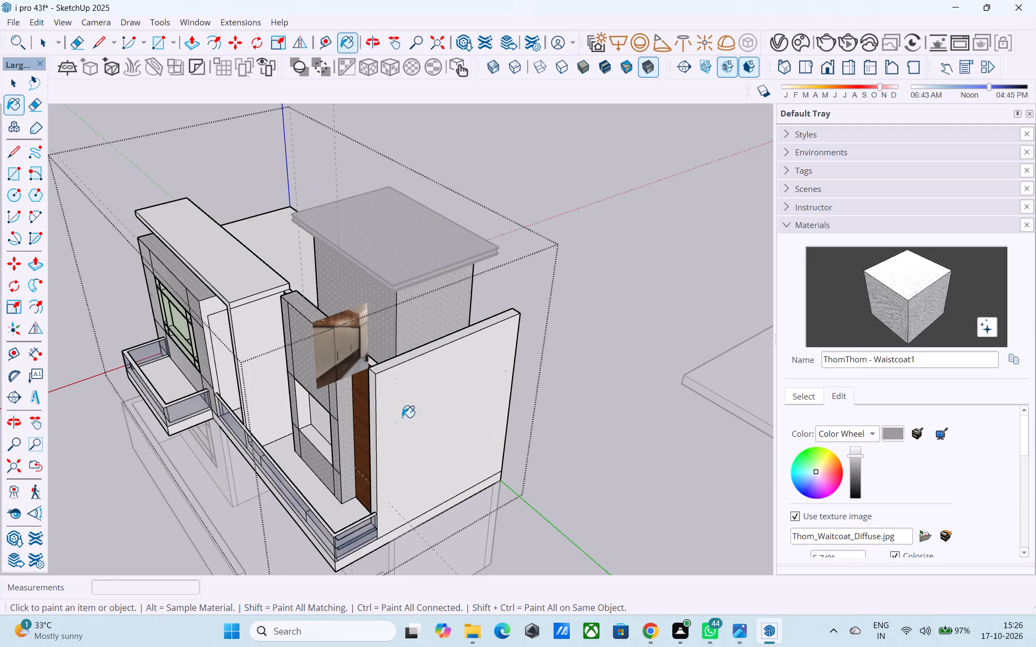
Push/pull the inner vertical face of the white upper-storey frame outward by 3" to thicken its upright.
middle_drag(428, 387, 760, 284)
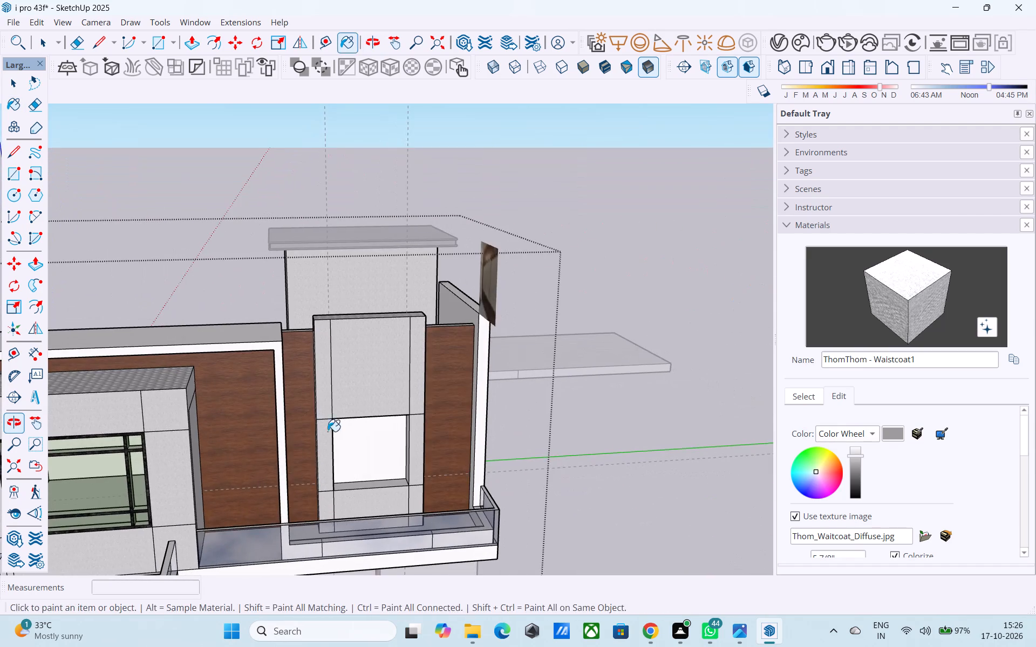
middle_drag(189, 479, 374, 406)
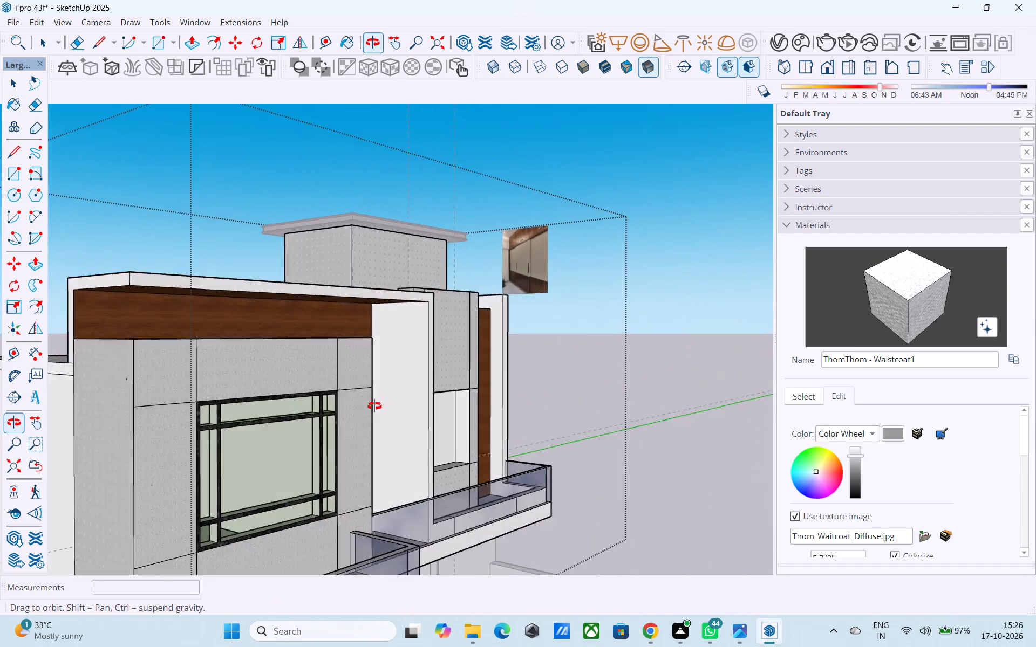
middle_drag(374, 406, 358, 409)
scroll(539, 359, down, 5)
middle_drag(553, 360, 425, 302)
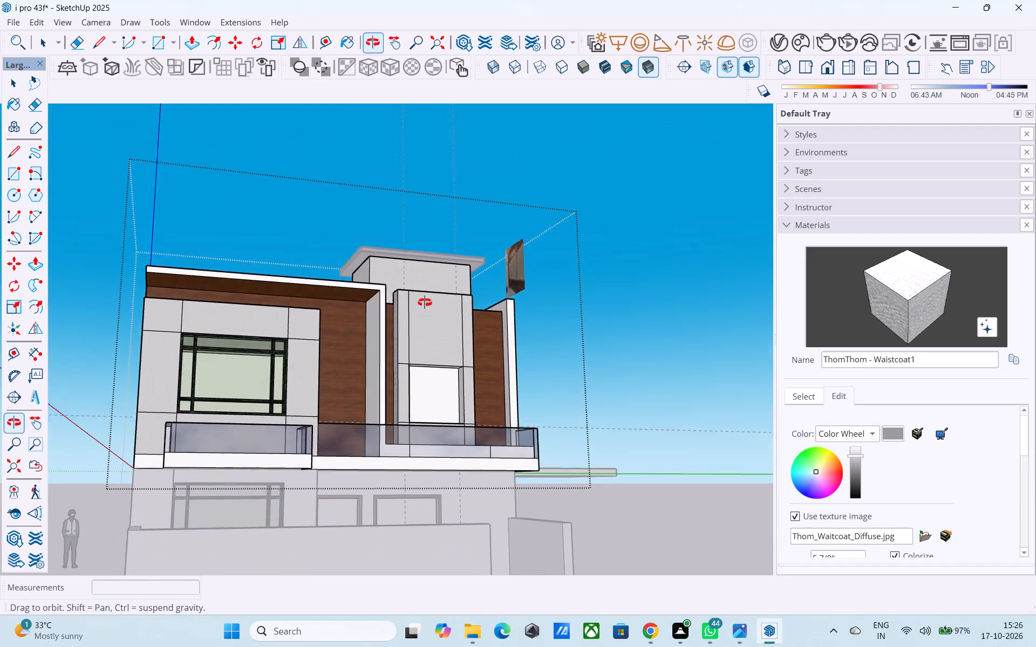
middle_drag(425, 302, 396, 357)
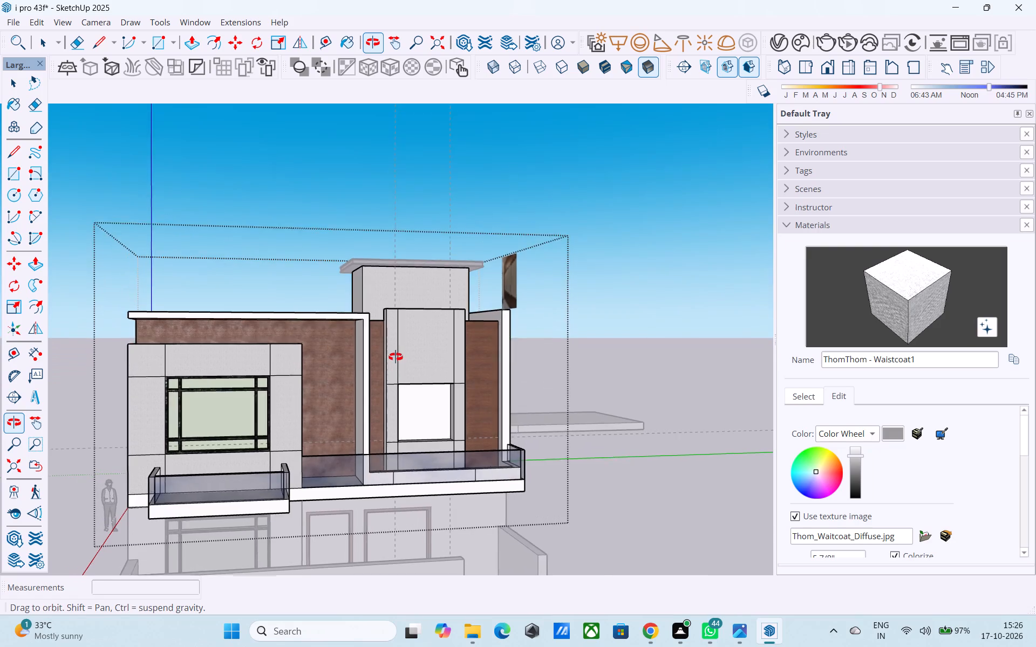
middle_drag(396, 357, 386, 382)
middle_drag(370, 404, 353, 393)
scroll(304, 400, up, 3)
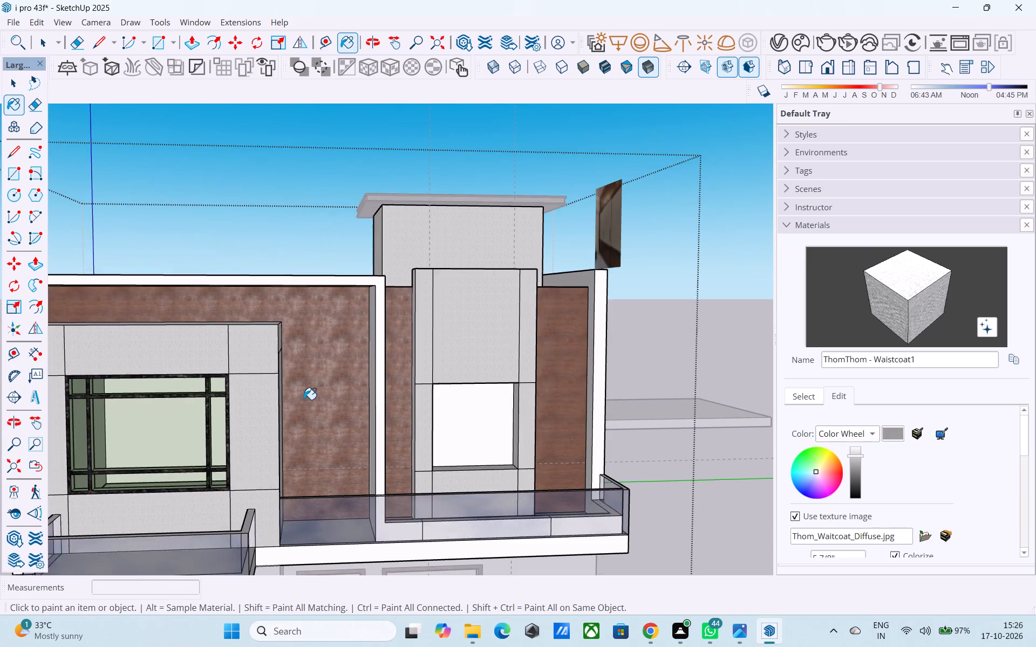
scroll(304, 400, up, 2)
scroll(353, 394, up, 2)
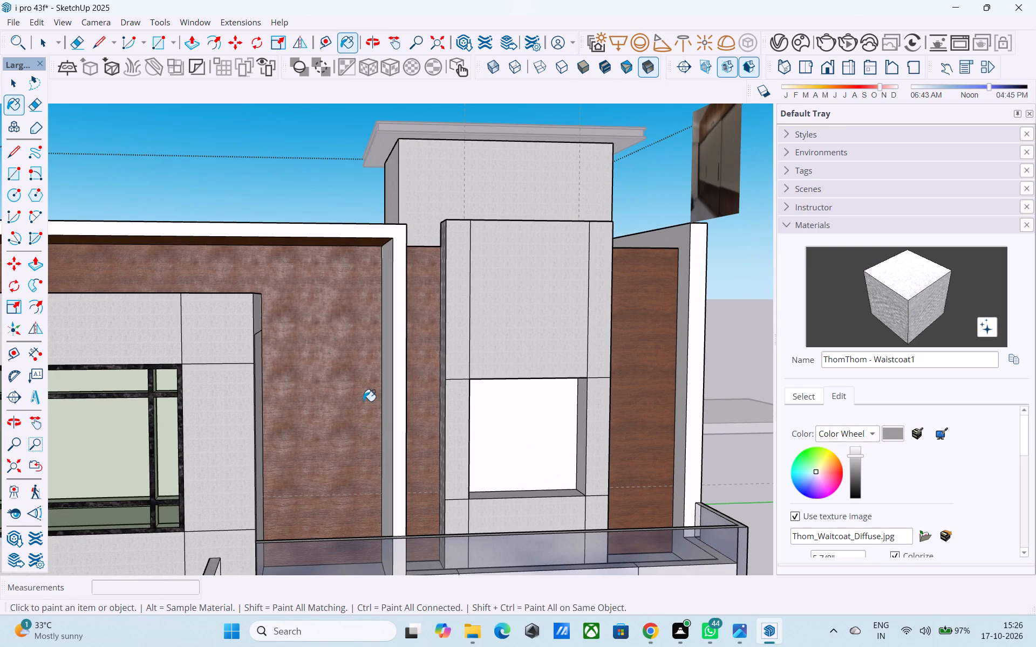
scroll(388, 399, up, 3)
key(space)
click(387, 397)
key(p)
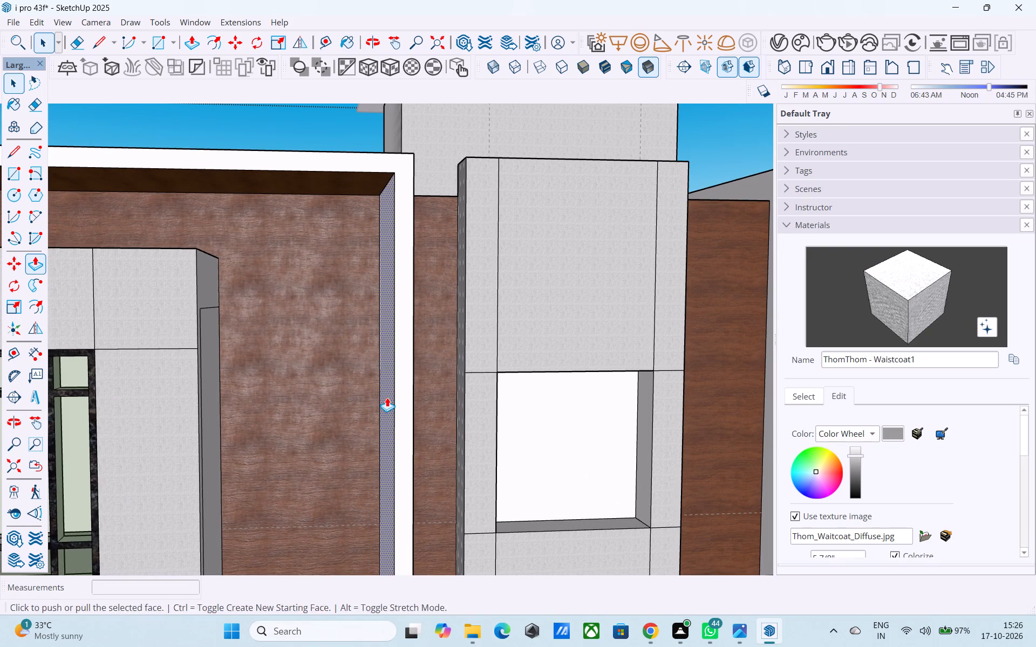
click(387, 397)
key(3)
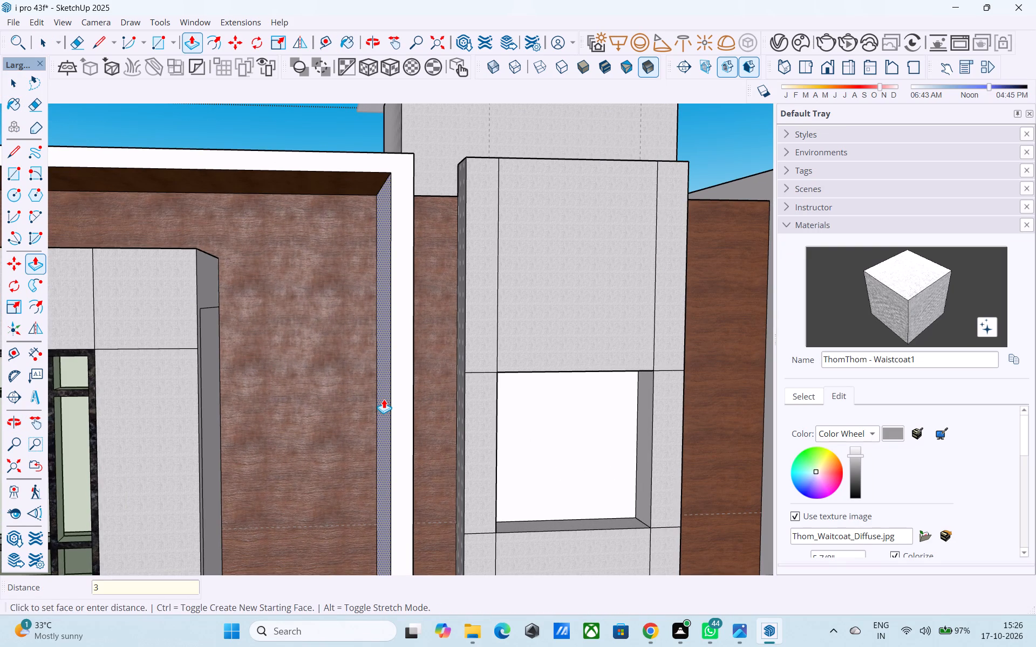
key(shift+quotedbl)
key(Return)
key(space)
Push/pull the wood-finished underside of the white frame's roof slab down by 3" to thicken the slab.
scroll(384, 399, down, 10)
middle_drag(384, 397, 383, 397)
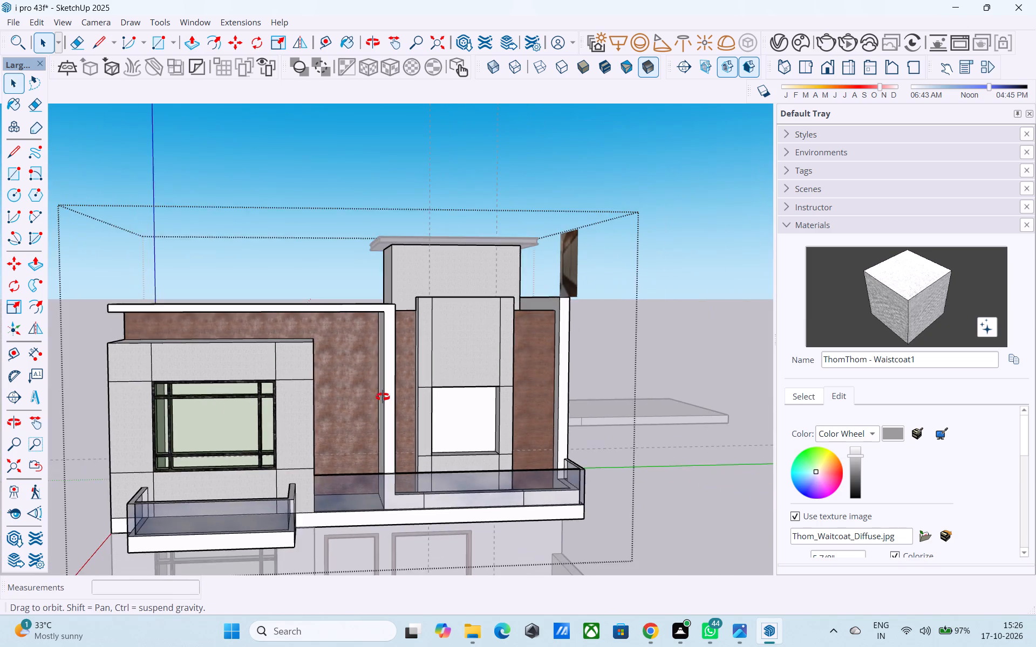
middle_drag(383, 397, 365, 389)
scroll(365, 389, down, 2)
middle_drag(365, 389, 365, 397)
scroll(305, 407, down, 4)
middle_drag(305, 407, 326, 475)
scroll(326, 477, down, 1)
scroll(271, 307, up, 8)
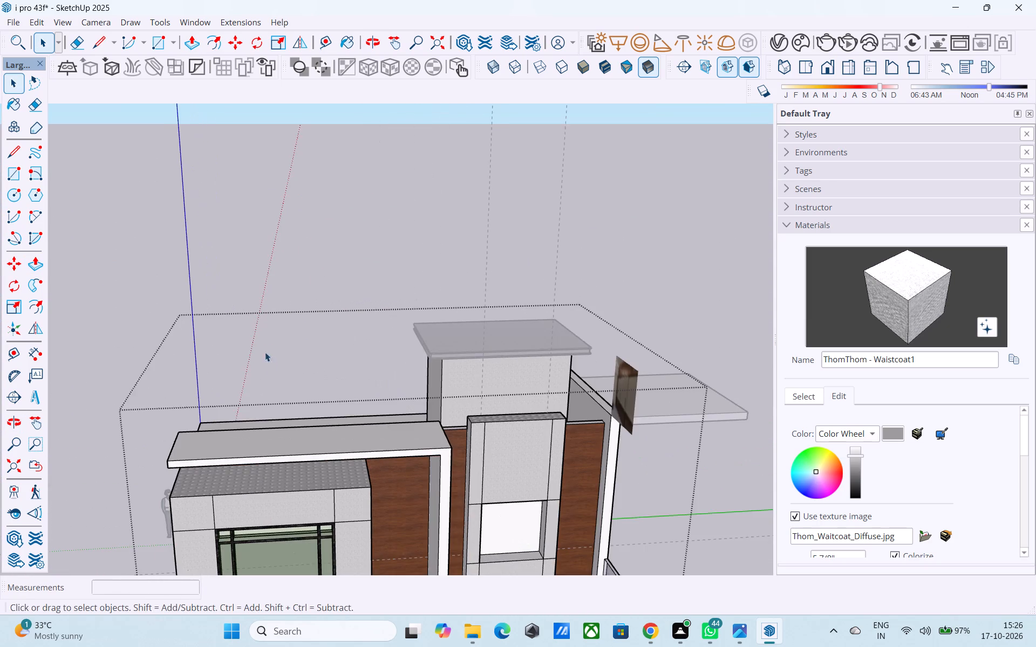
scroll(269, 367, up, 1)
middle_drag(282, 288, 315, 217)
middle_drag(267, 322, 292, 278)
scroll(295, 378, up, 5)
middle_drag(330, 387, 329, 382)
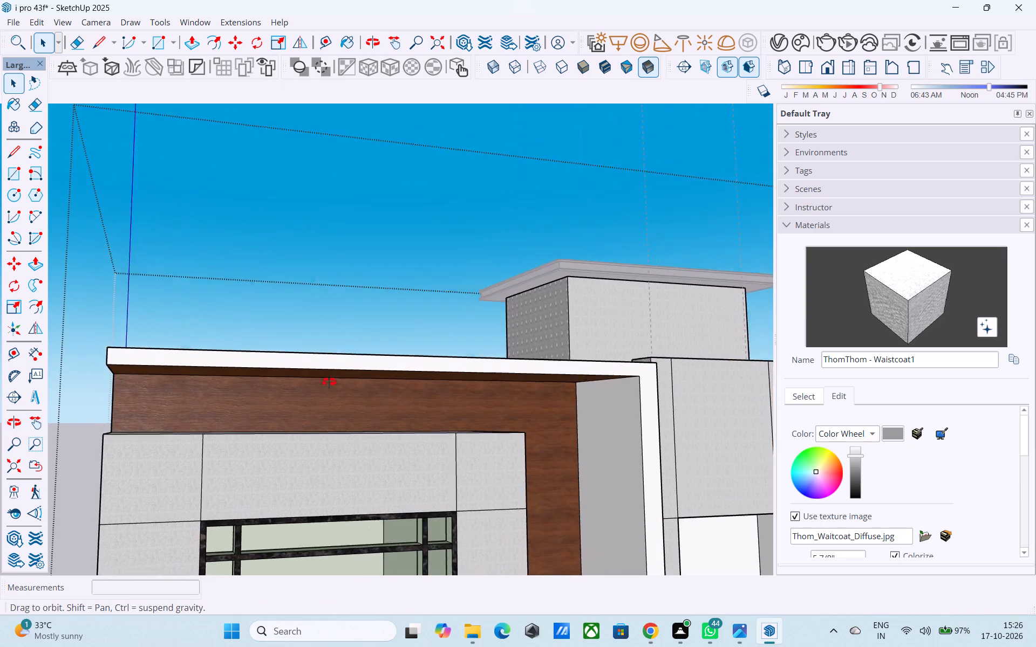
middle_drag(329, 382, 258, 359)
scroll(330, 349, up, 4)
click(330, 349)
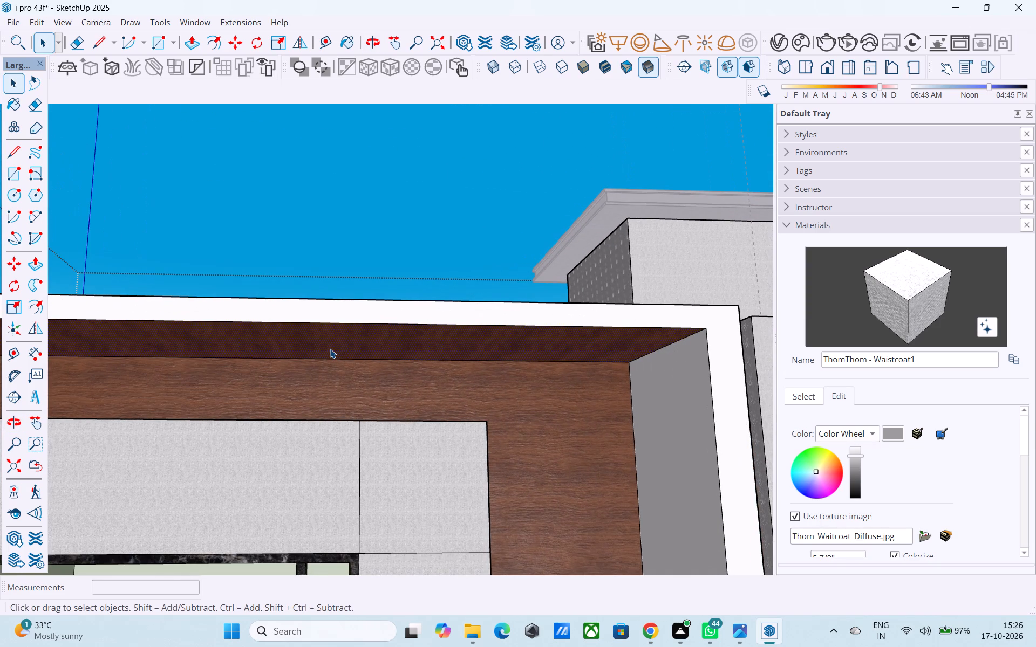
key(p)
click(330, 349)
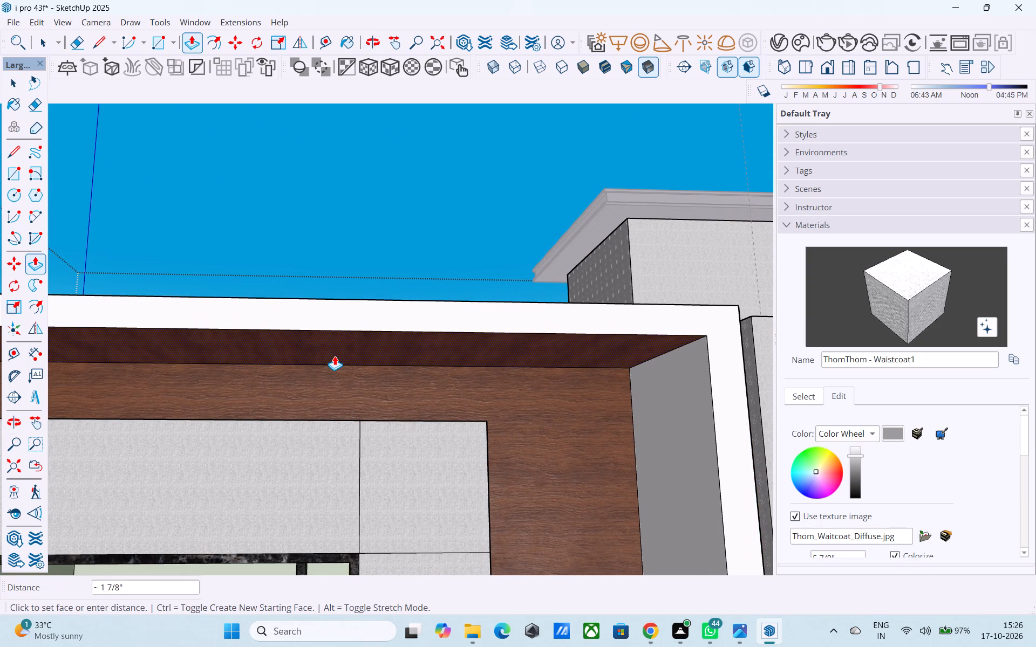
key(3)
key(shift+quotedbl)
key(Return)
key(space)
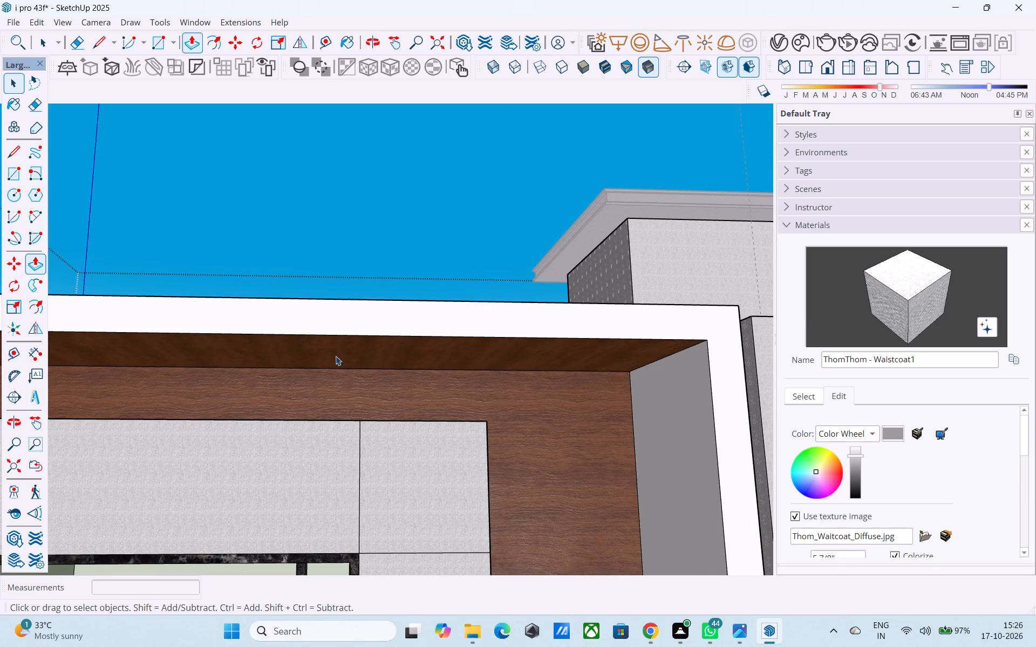
Erase the edge separating the roof slab's end from the upright on the white frame's outer side.
scroll(336, 356, down, 11)
middle_drag(337, 362, 253, 403)
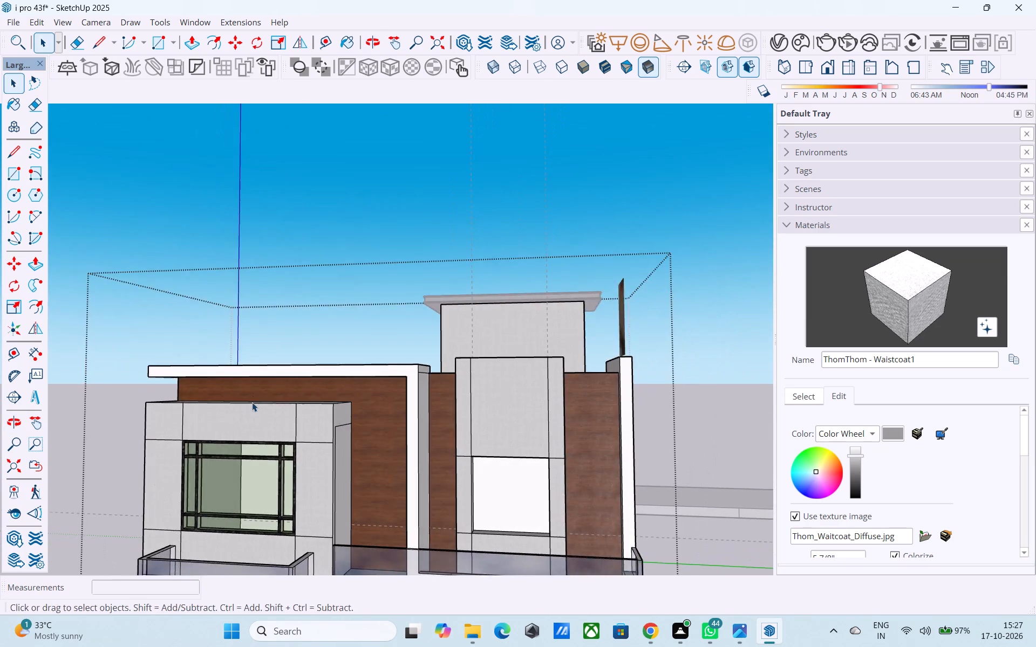
scroll(252, 402, down, 5)
middle_drag(252, 402, 172, 414)
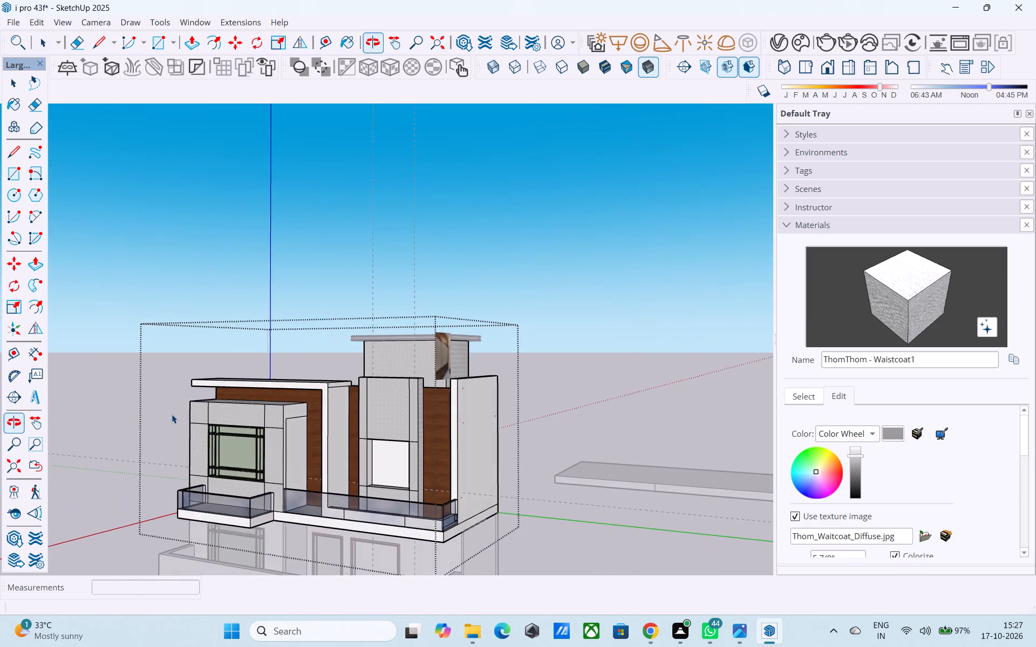
scroll(356, 399, up, 13)
middle_drag(322, 407, 335, 320)
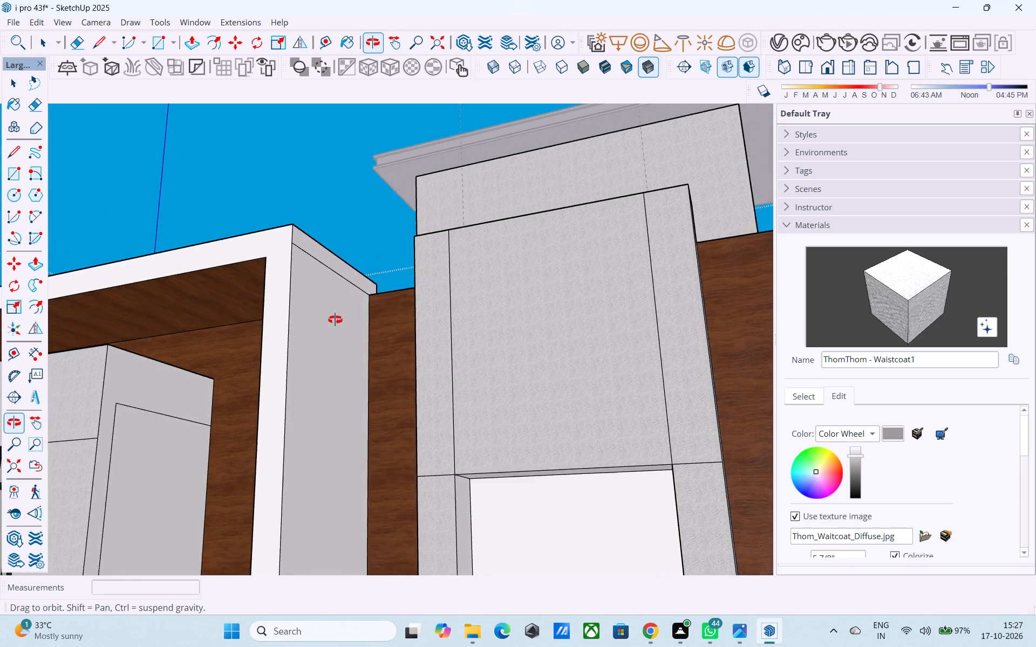
middle_drag(335, 320, 291, 372)
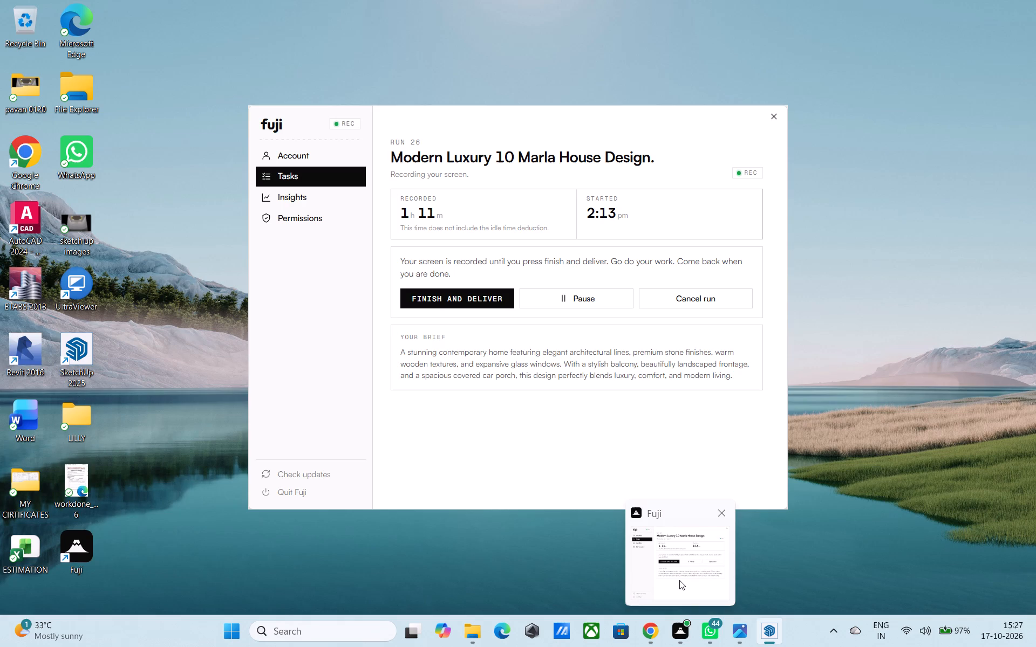
middle_drag(310, 303, 331, 368)
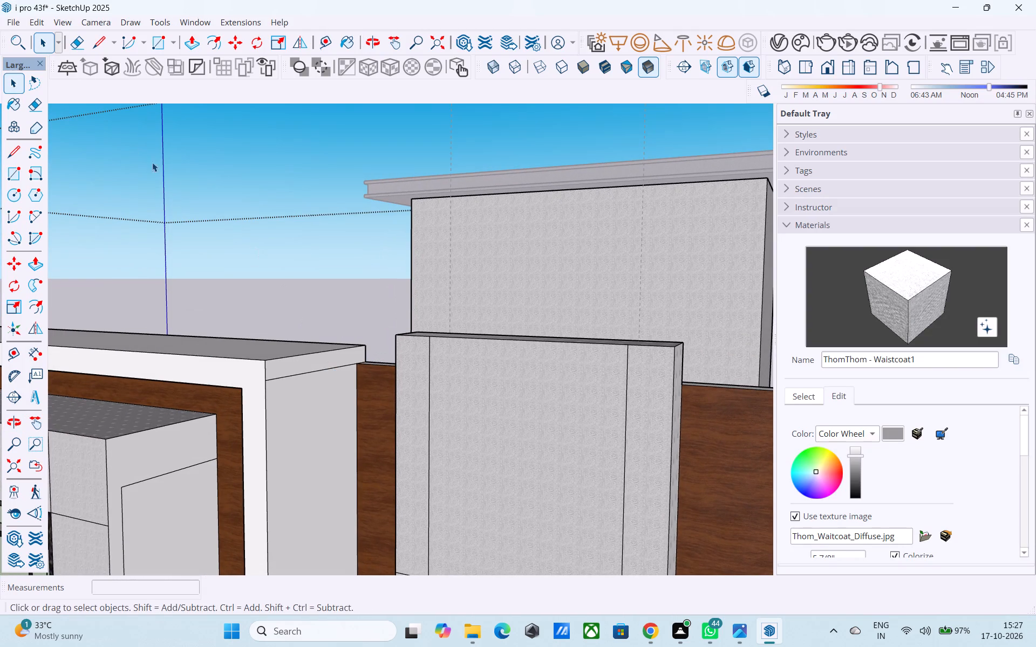
click(81, 39)
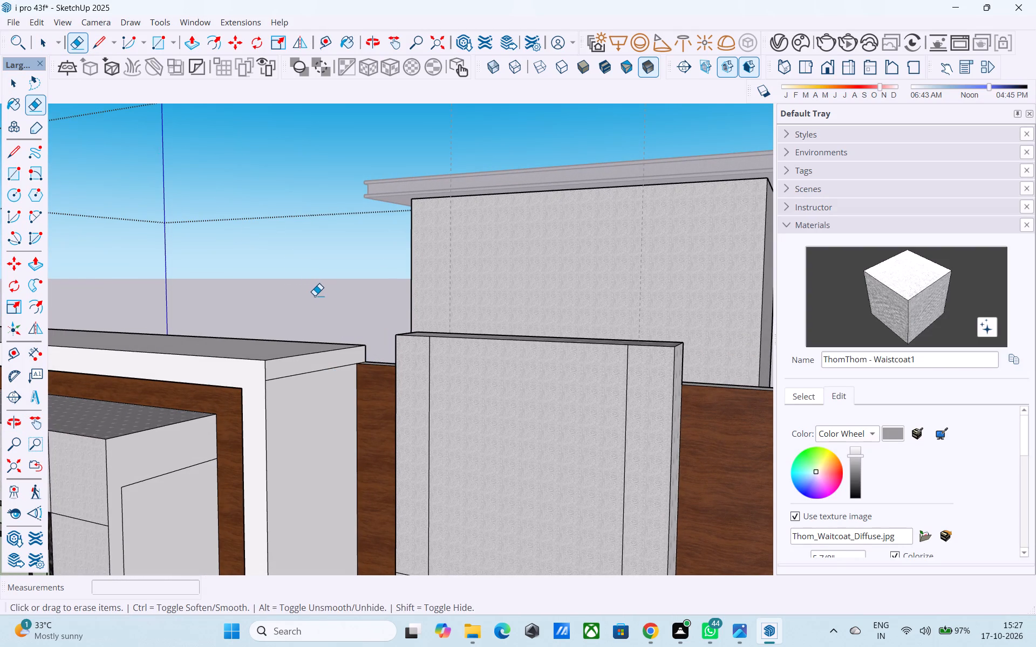
scroll(347, 428, up, 4)
drag(292, 348, 286, 343)
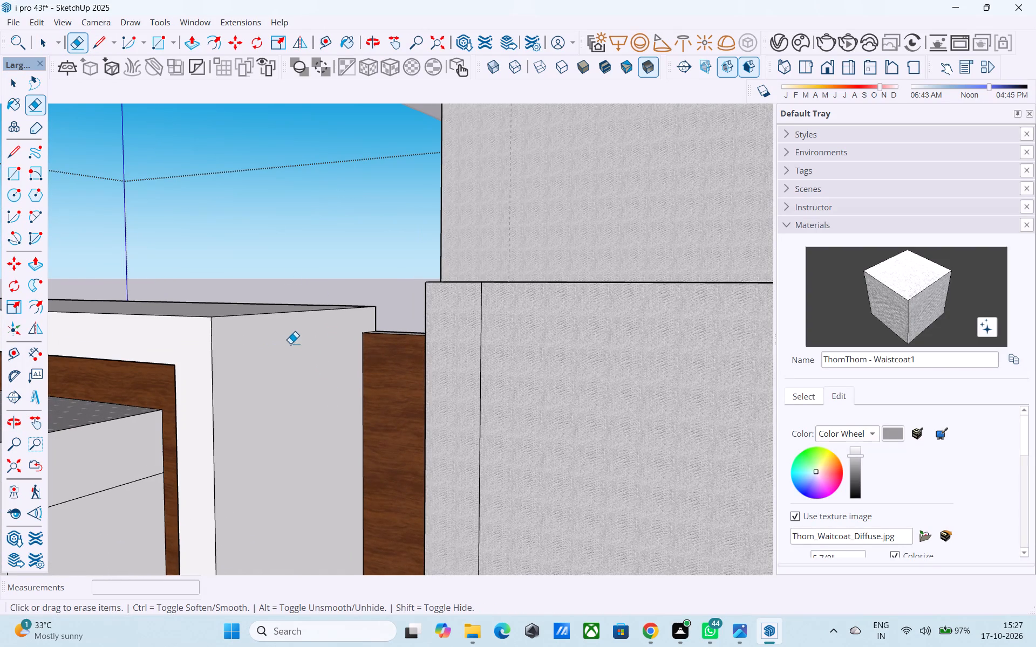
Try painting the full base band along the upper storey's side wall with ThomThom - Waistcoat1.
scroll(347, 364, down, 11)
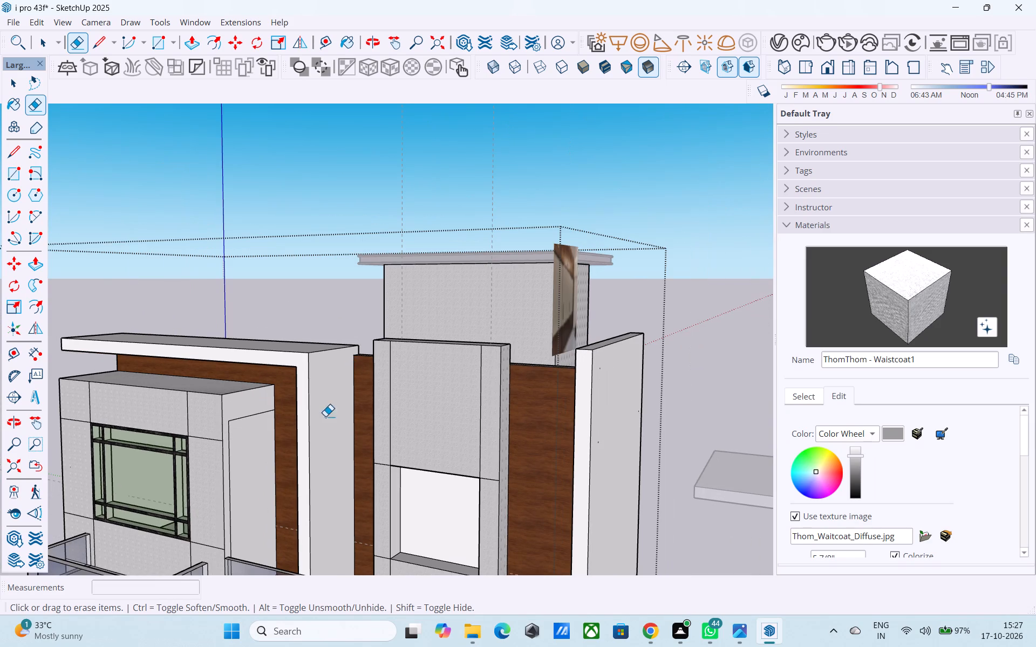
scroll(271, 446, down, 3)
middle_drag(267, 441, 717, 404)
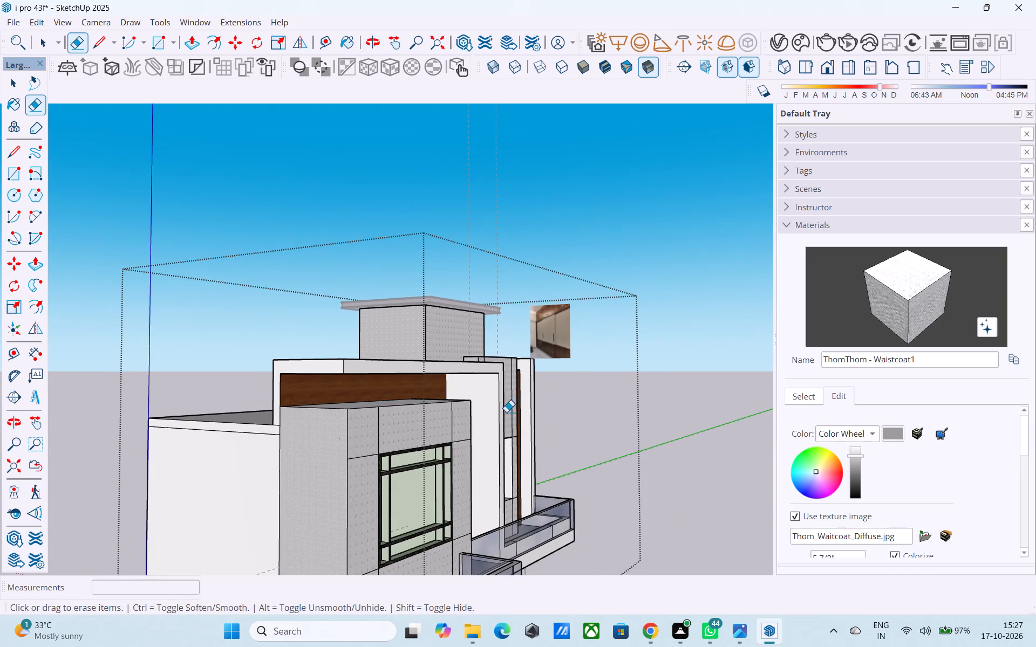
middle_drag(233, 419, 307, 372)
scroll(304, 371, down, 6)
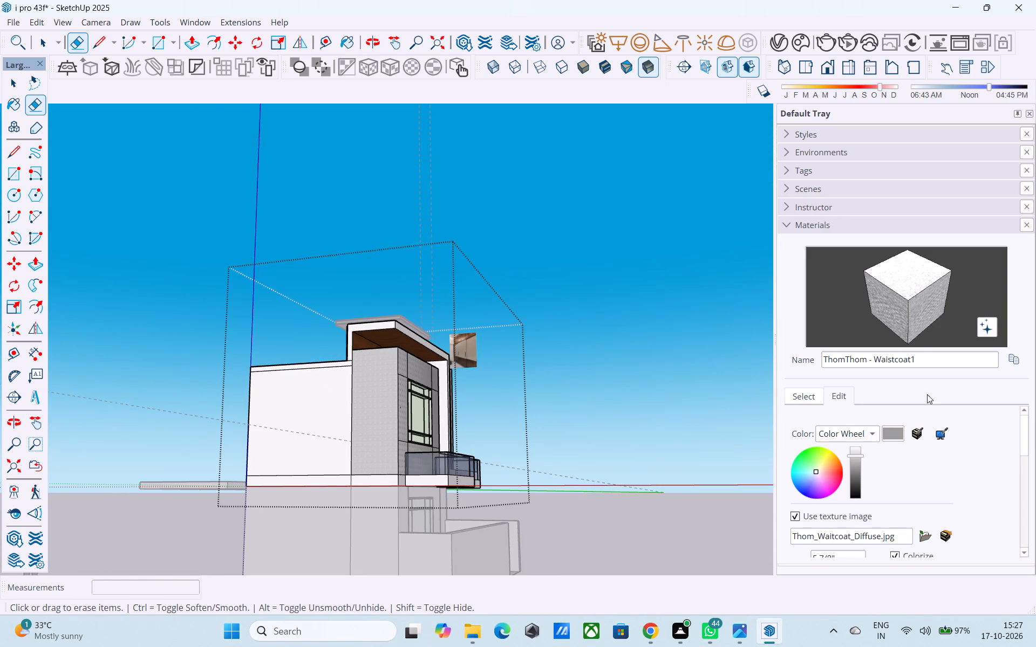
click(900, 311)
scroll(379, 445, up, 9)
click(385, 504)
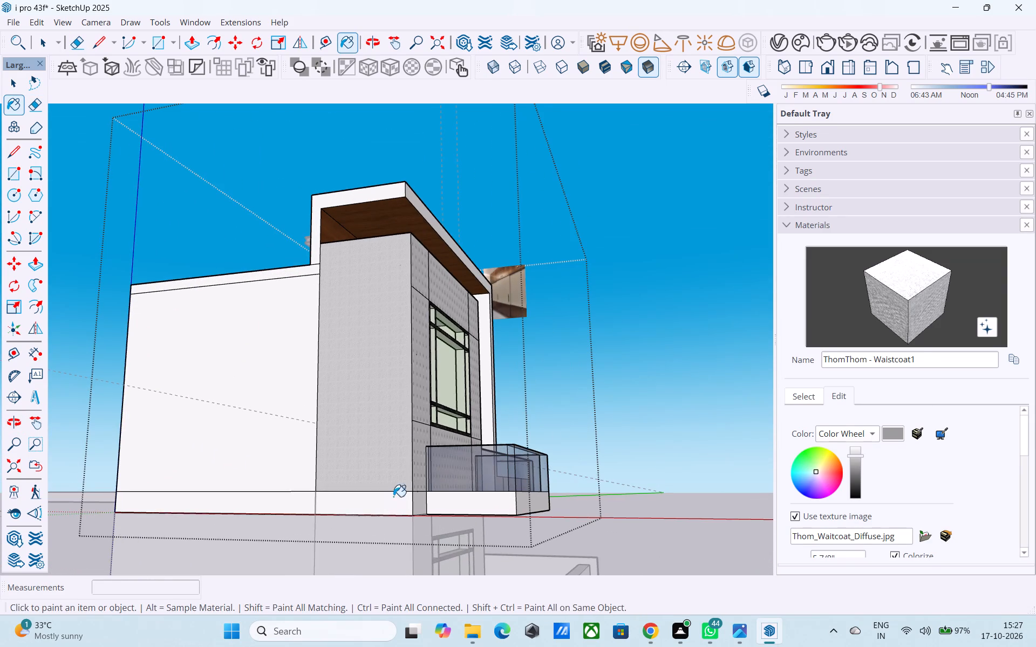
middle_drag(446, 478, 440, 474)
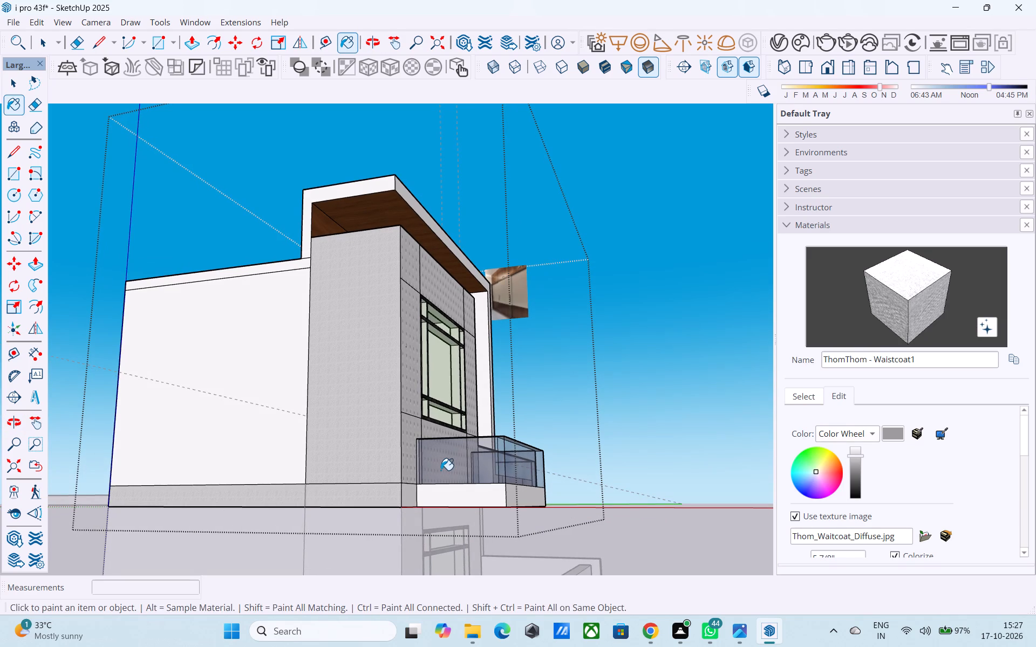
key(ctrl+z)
Draw a 1' vertical line across the side wall's base band, aligned with the projecting window box's rear edge.
key(space)
key(l)
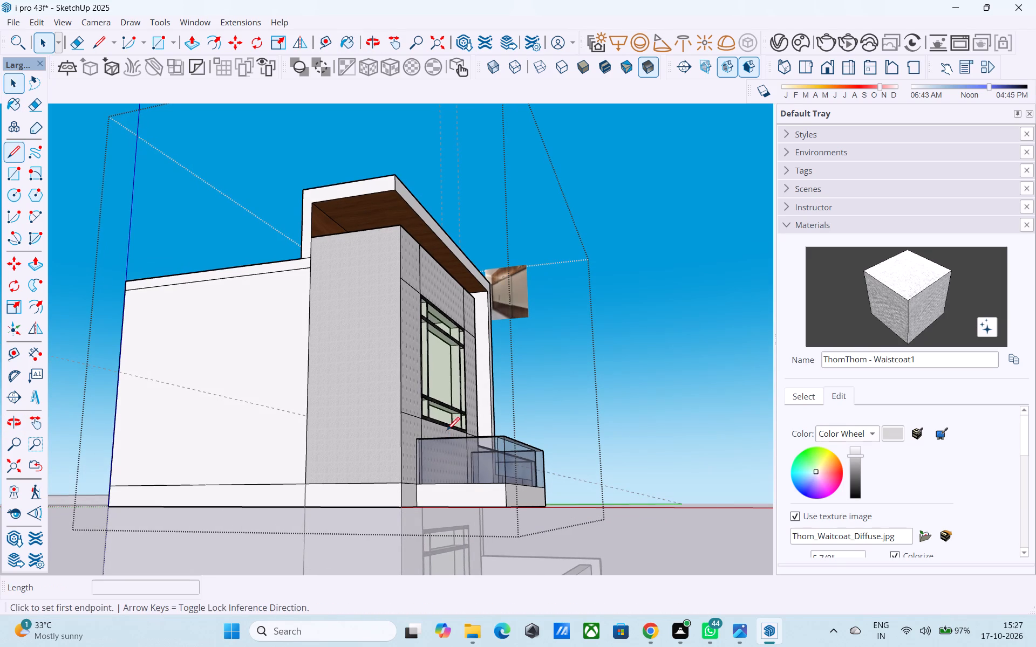
click(306, 501)
click(302, 483)
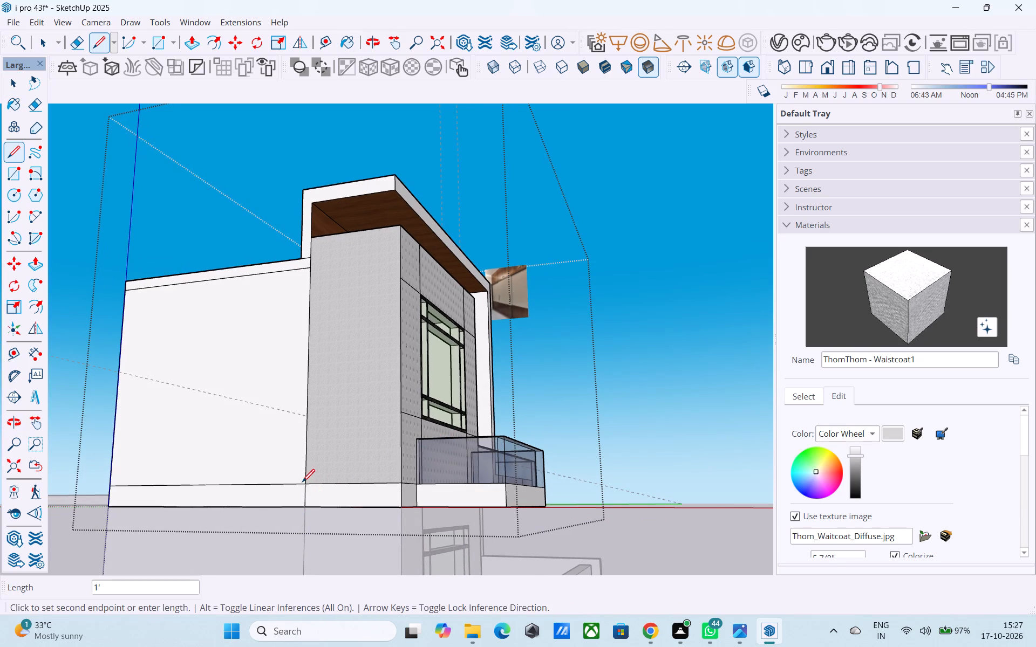
Paint the base band section beneath the projecting window box with ThomThom - Waistcoat1, on its side and front.
click(910, 307)
click(377, 498)
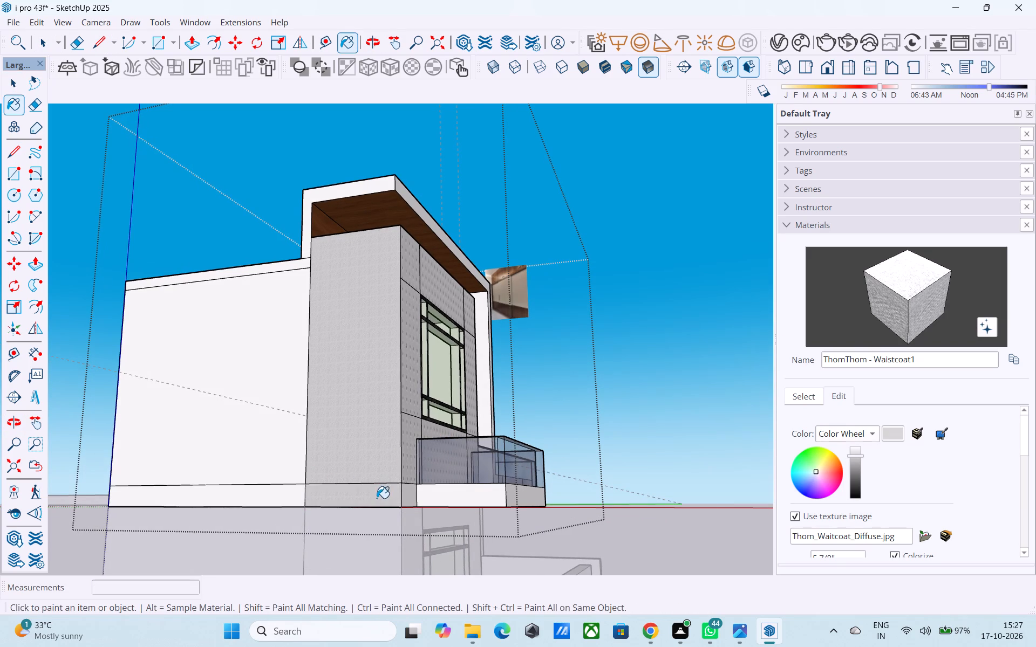
middle_drag(407, 495, 313, 528)
click(270, 546)
Open the ground-storey group for editing and paint the side and front walls beneath the window box with ThomThom - Waistcoat1.
scroll(337, 499, down, 6)
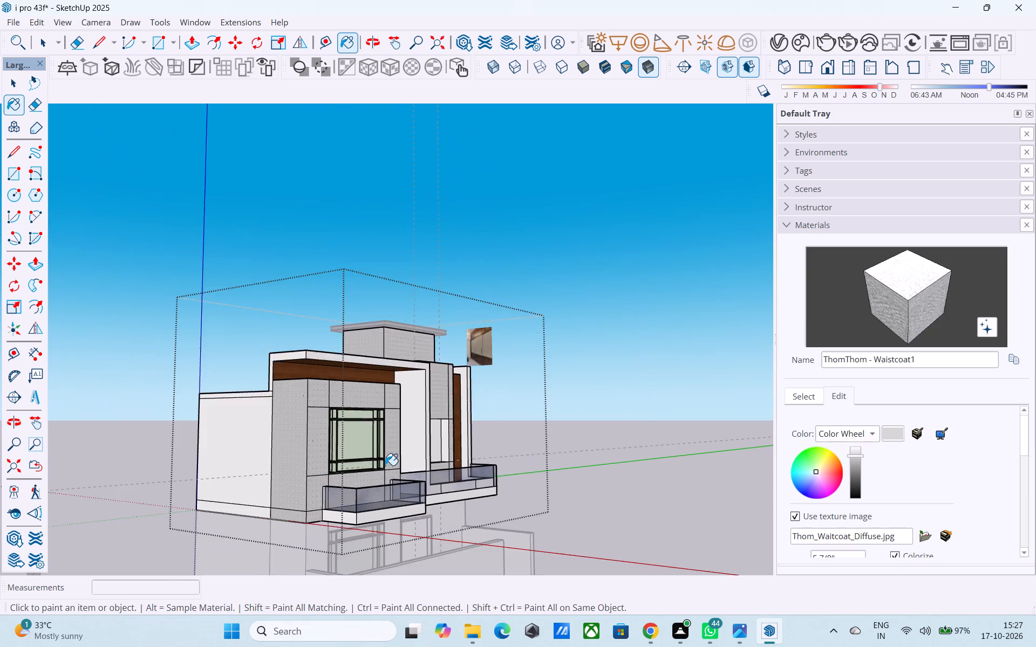
scroll(385, 465, down, 7)
scroll(337, 528, up, 8)
key(space)
double_click(337, 528)
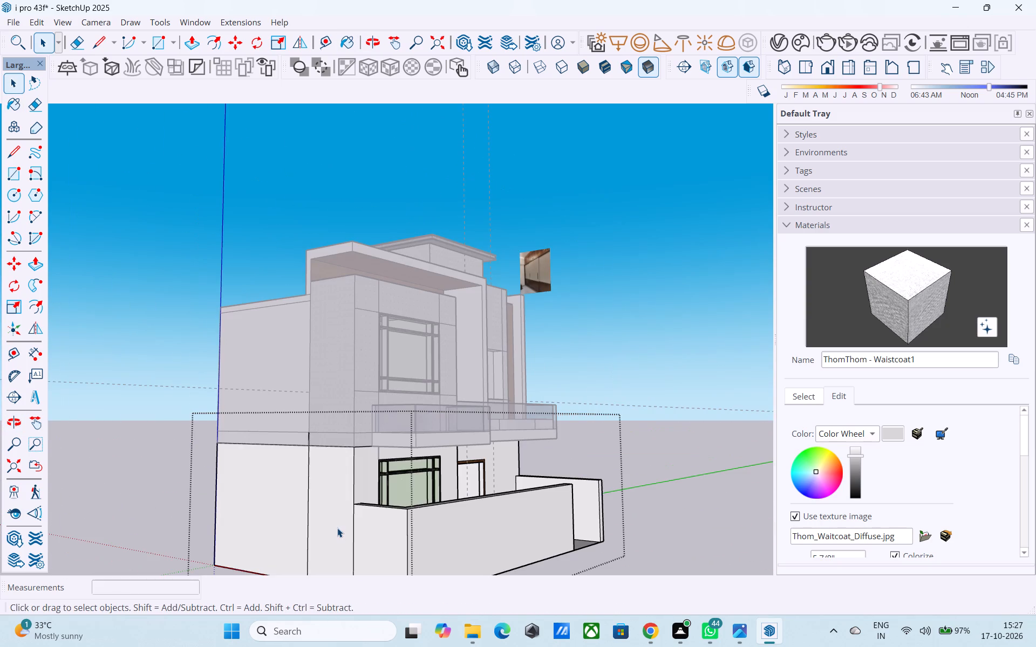
click(334, 518)
click(880, 300)
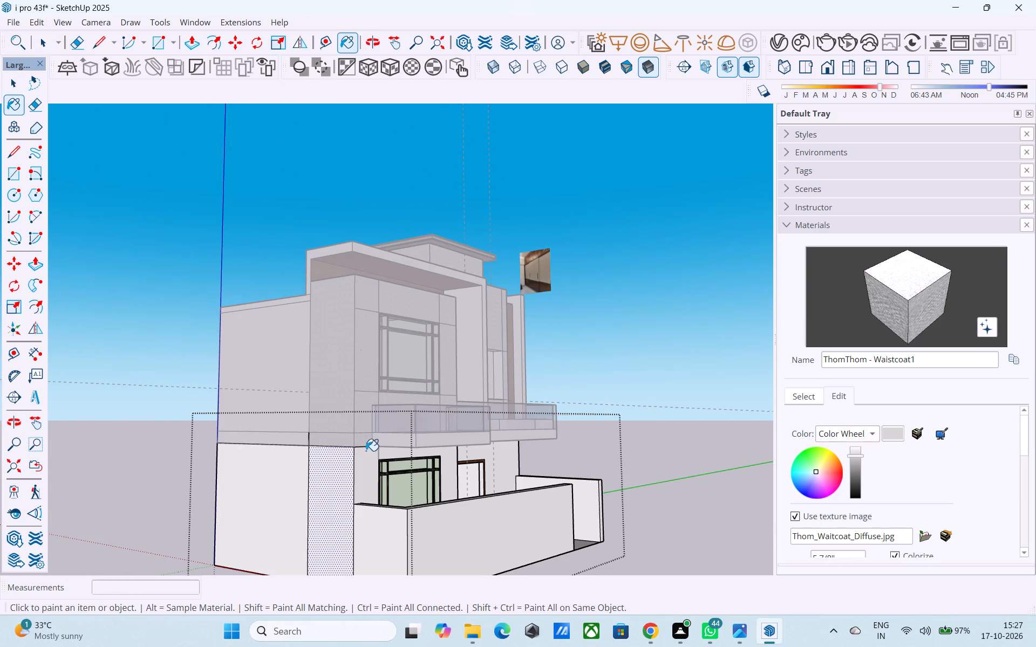
click(345, 472)
scroll(370, 465, up, 5)
click(369, 464)
scroll(374, 458, down, 4)
middle_drag(374, 458, 127, 456)
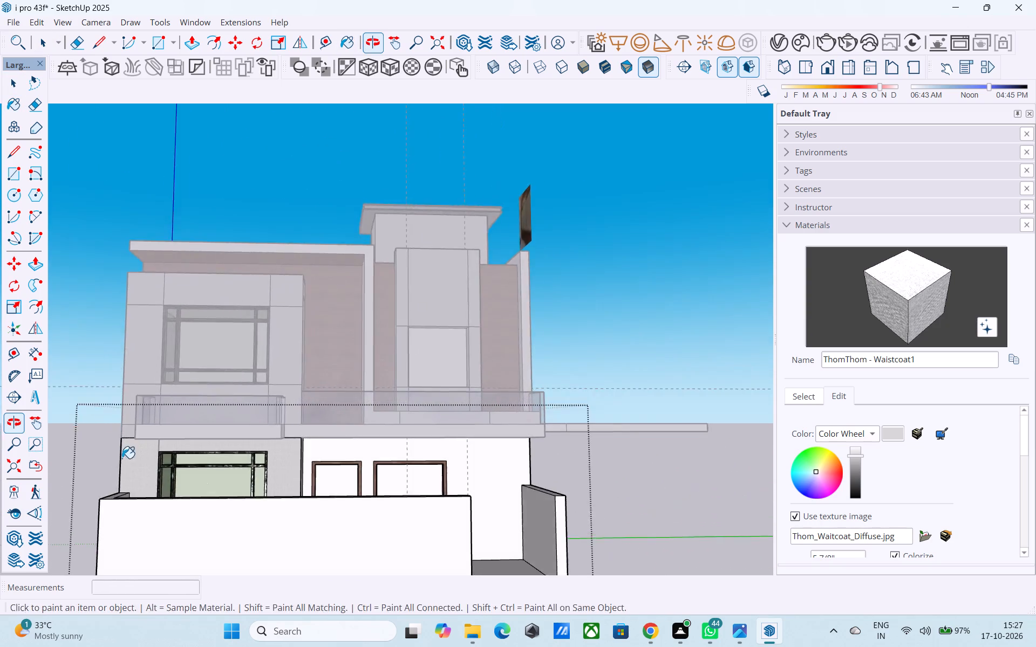
Examine the painted ground-storey front and its window and door openings from several angles.
scroll(125, 458, down, 5)
middle_drag(185, 463, 144, 646)
scroll(257, 531, up, 16)
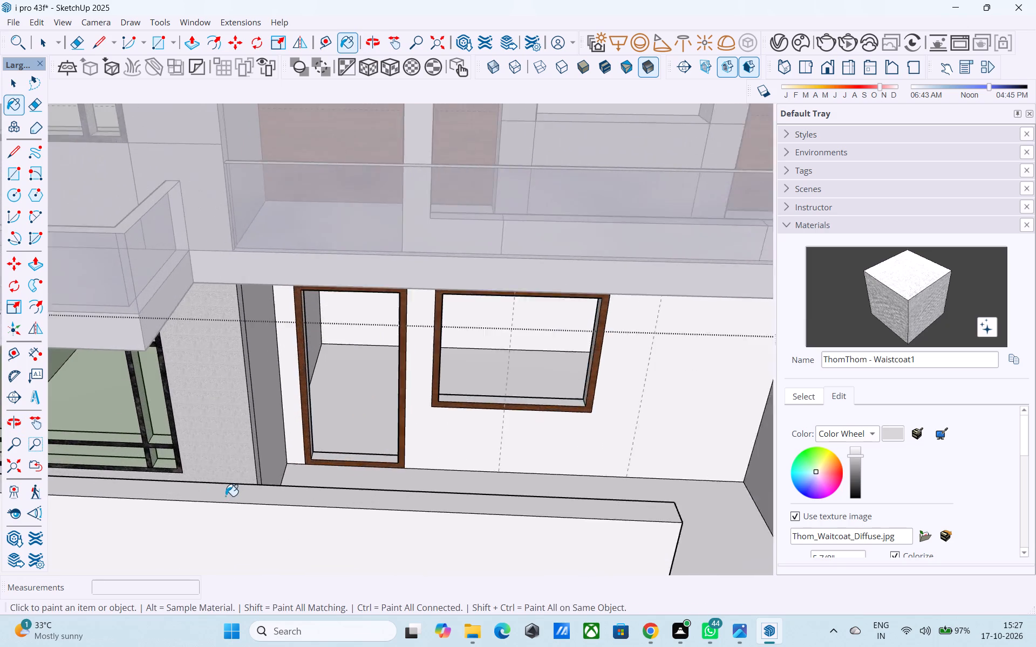
scroll(226, 496, up, 1)
middle_drag(228, 490, 174, 522)
scroll(180, 527, down, 5)
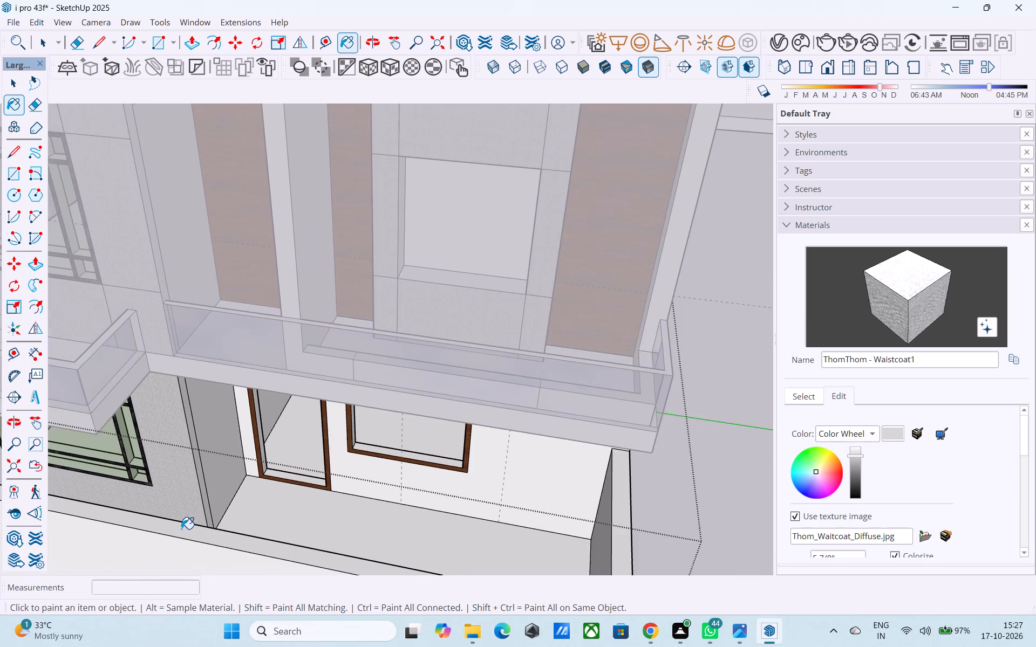
middle_drag(181, 529, 351, 524)
scroll(483, 467, down, 5)
middle_drag(435, 513, 399, 458)
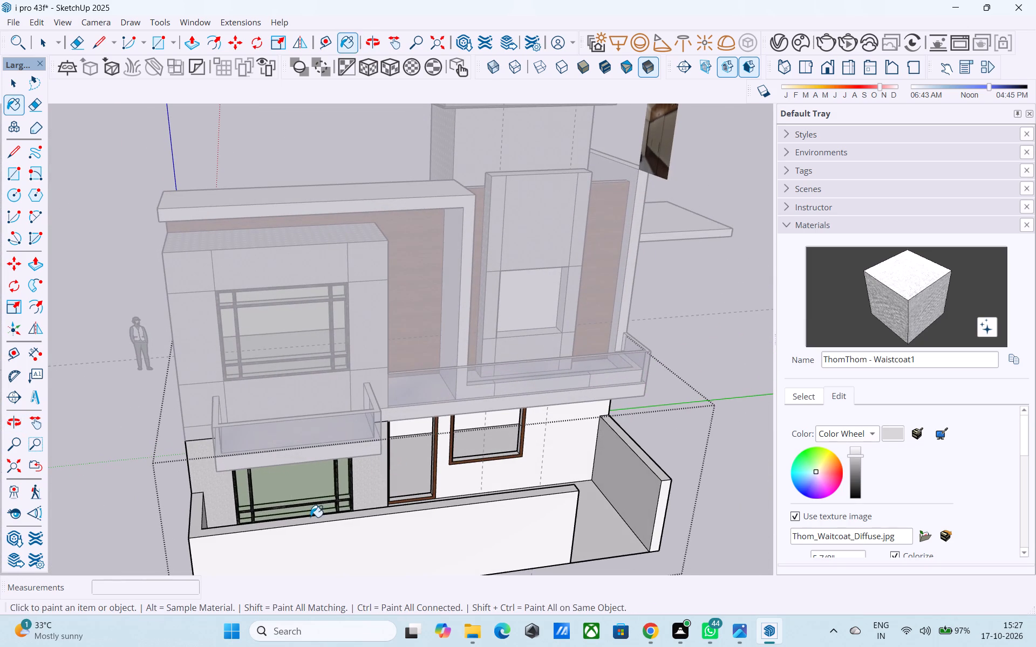
From the ground-storey window's upper corner nearest the doors, draw a 1' vertical line to the wall top and a 2' 6" horizontal line to the wall edge.
click(102, 36)
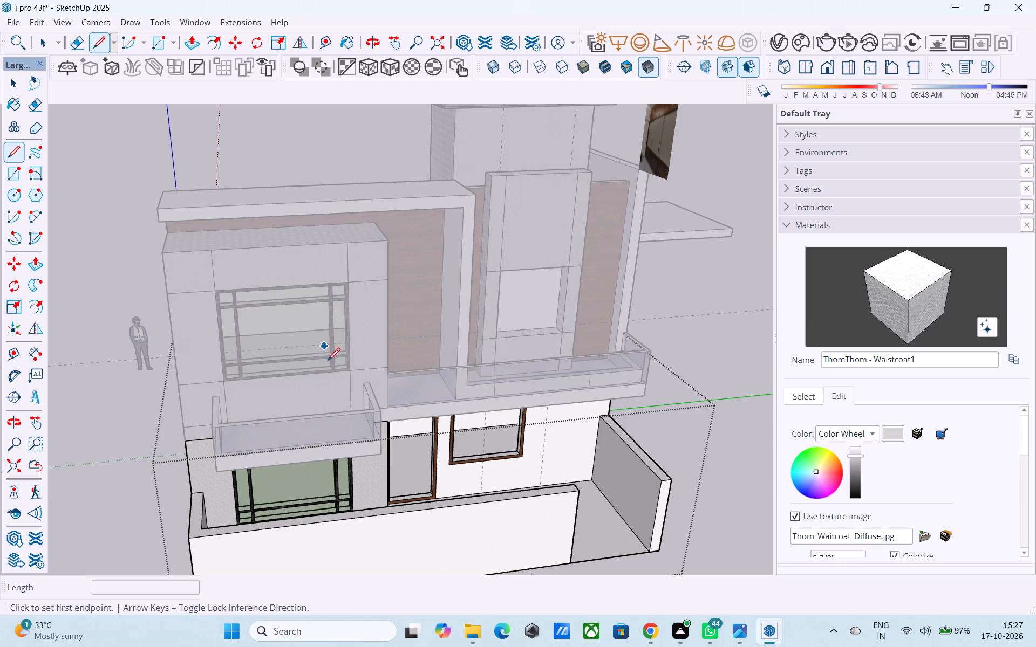
middle_drag(443, 444, 403, 353)
scroll(302, 389, up, 5)
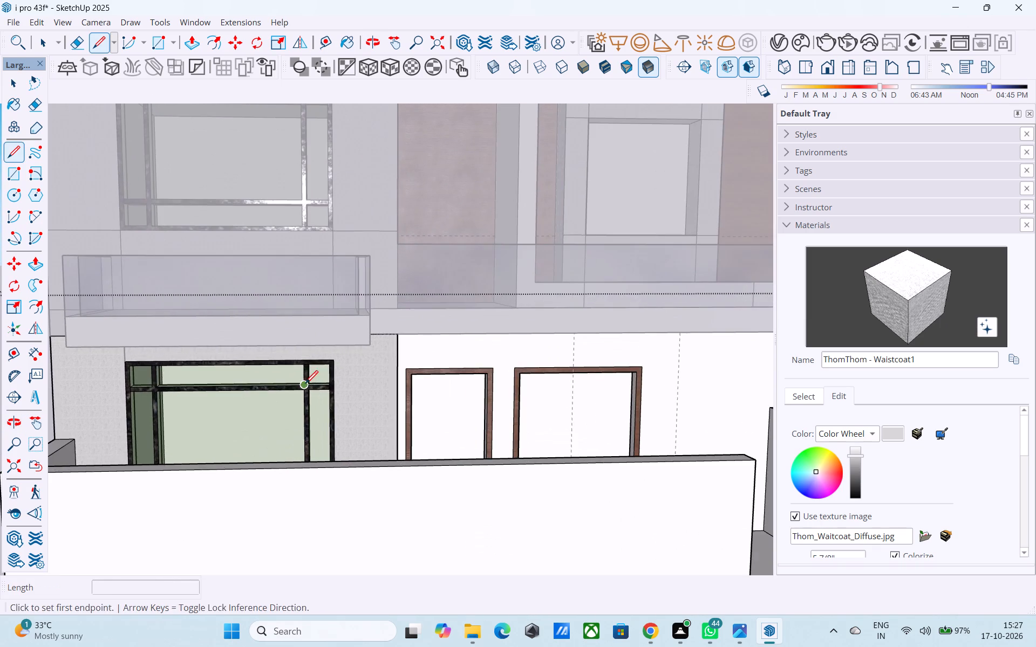
middle_drag(305, 384, 294, 349)
scroll(296, 348, up, 9)
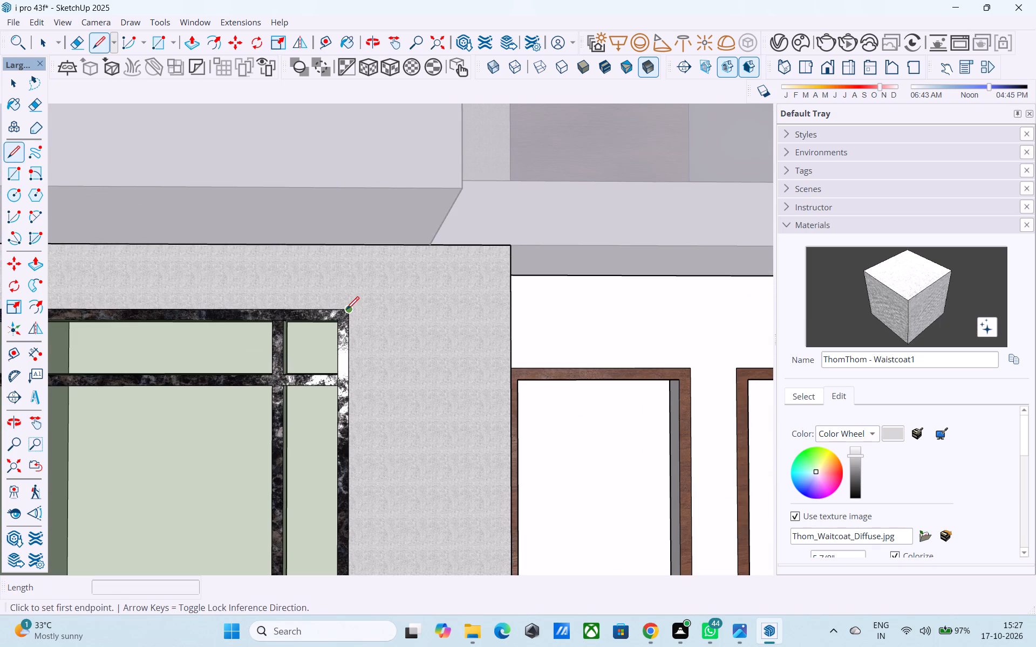
click(346, 311)
click(343, 242)
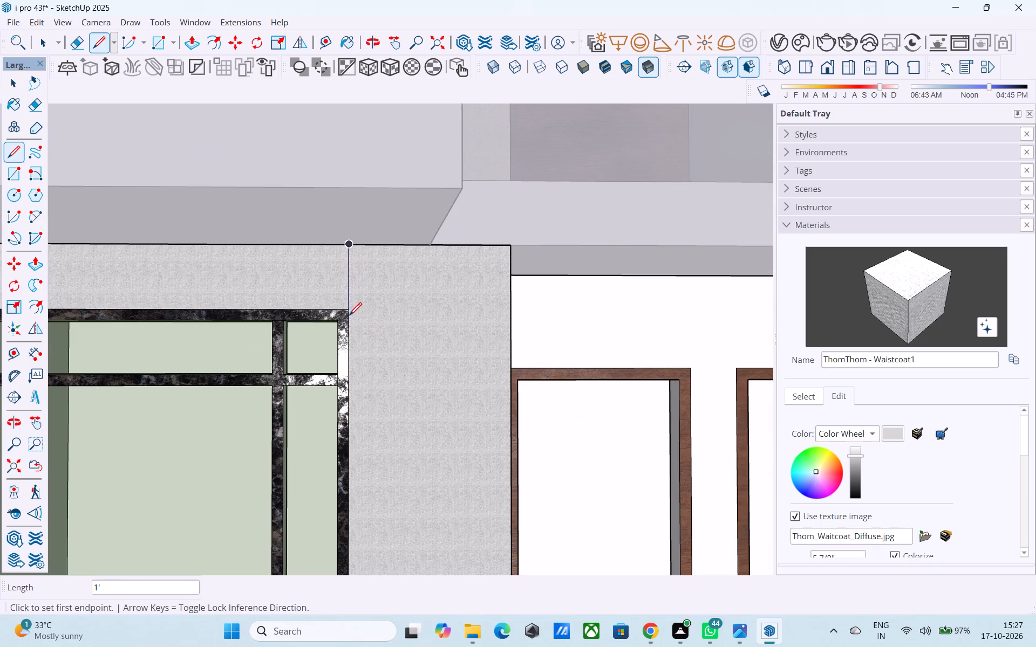
click(345, 314)
click(512, 313)
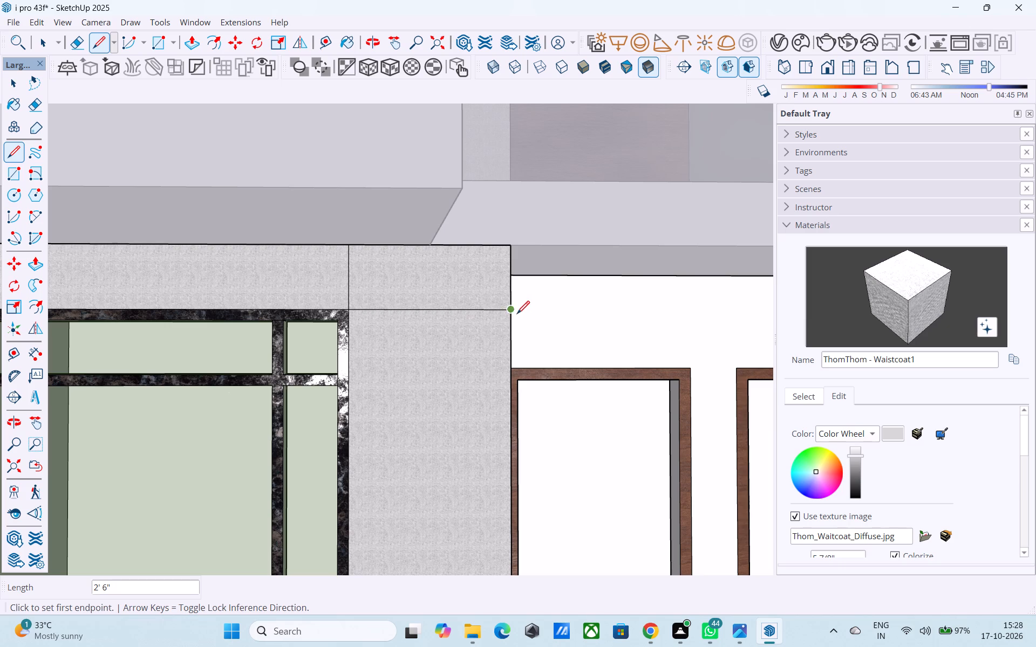
From the window's other upper corner, draw a 1' vertical line to the wall top and a 2' 9" horizontal line to the outer wall edge.
scroll(332, 327, up, 7)
scroll(350, 318, down, 1)
scroll(350, 318, up, 9)
scroll(575, 324, down, 2)
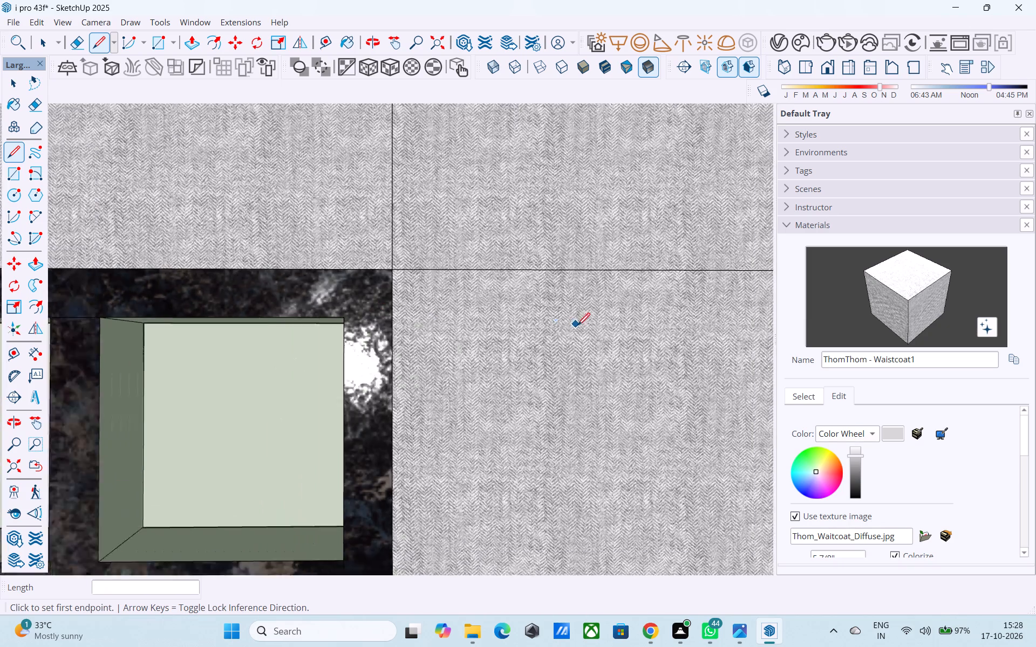
scroll(577, 327, down, 14)
scroll(645, 347, down, 6)
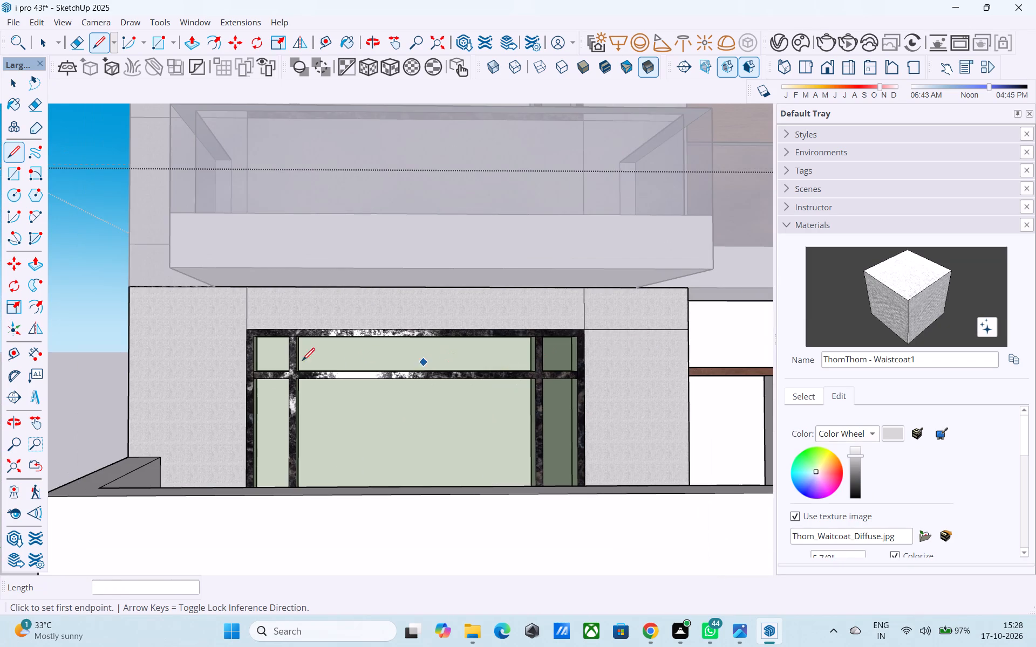
scroll(440, 325, down, 2)
middle_drag(270, 331, 342, 337)
scroll(341, 338, up, 5)
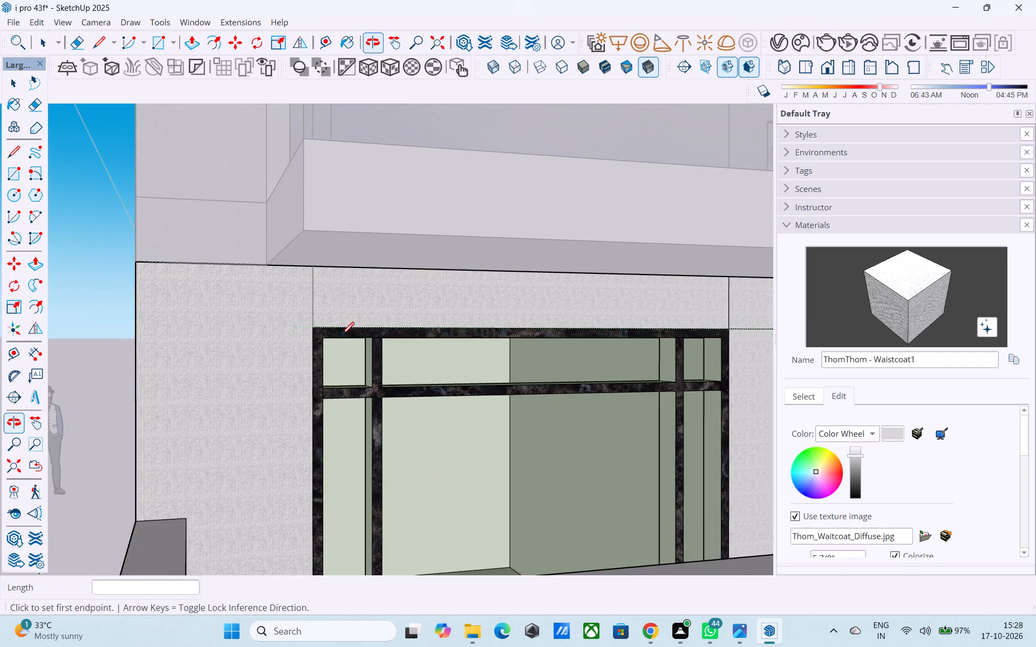
scroll(326, 337, up, 4)
click(304, 321)
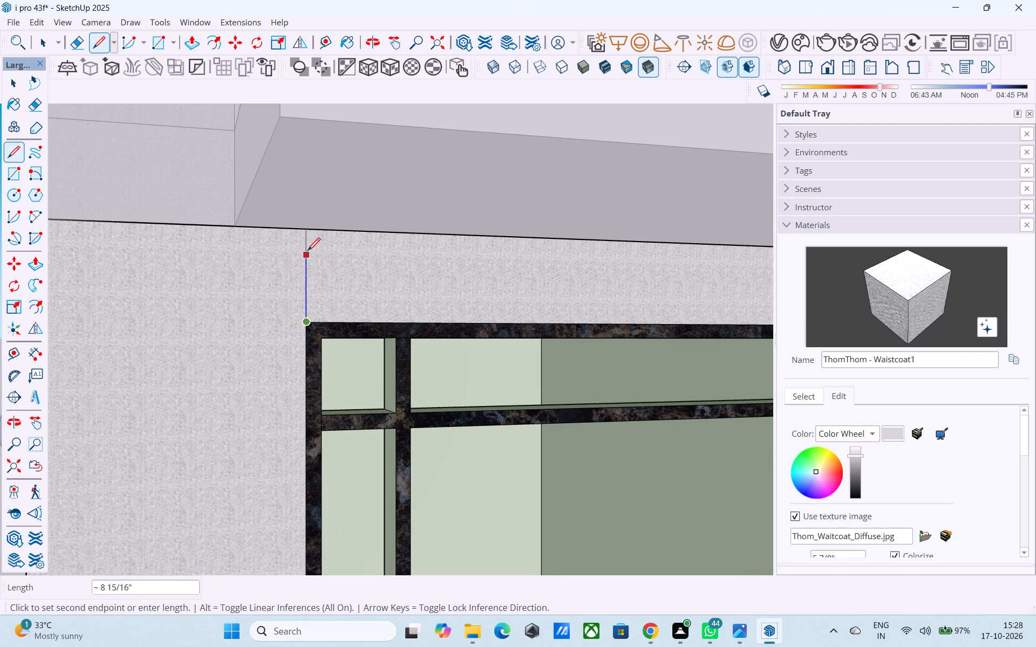
click(312, 233)
click(311, 316)
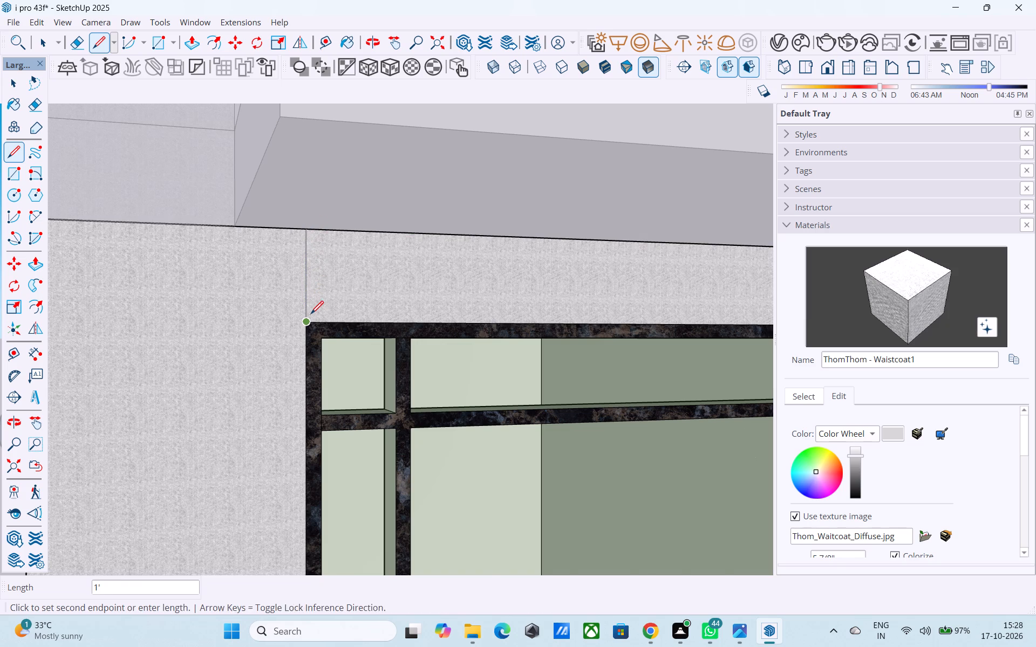
scroll(311, 315, down, 5)
click(139, 322)
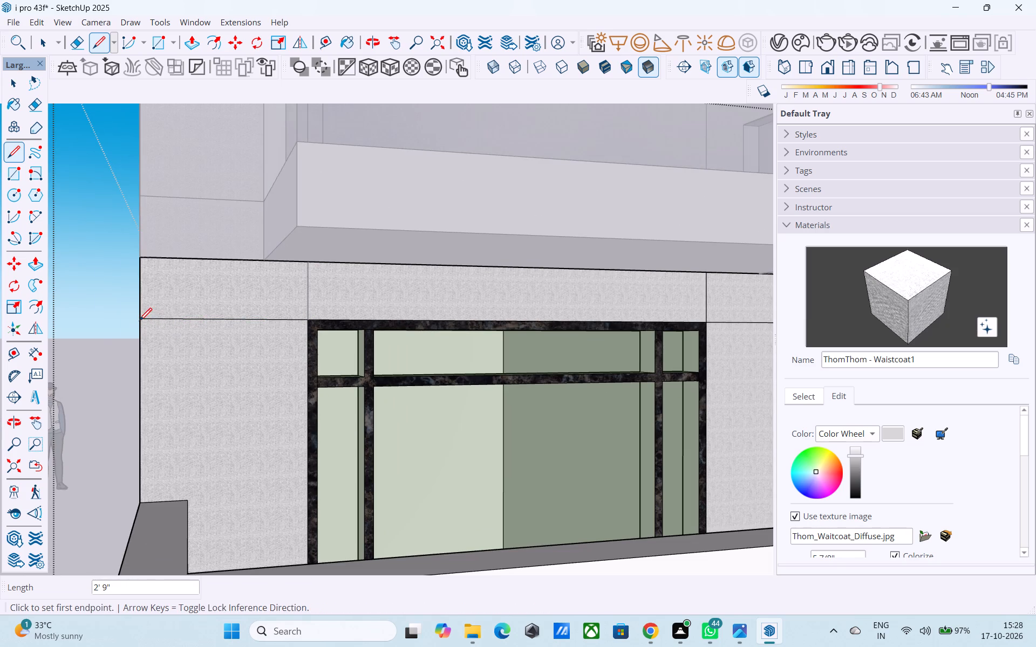
Draw a 3' vertical line from the ground-storey window's lower corner nearest the doors down to the wall's base.
scroll(261, 387, down, 9)
middle_drag(264, 396, 402, 439)
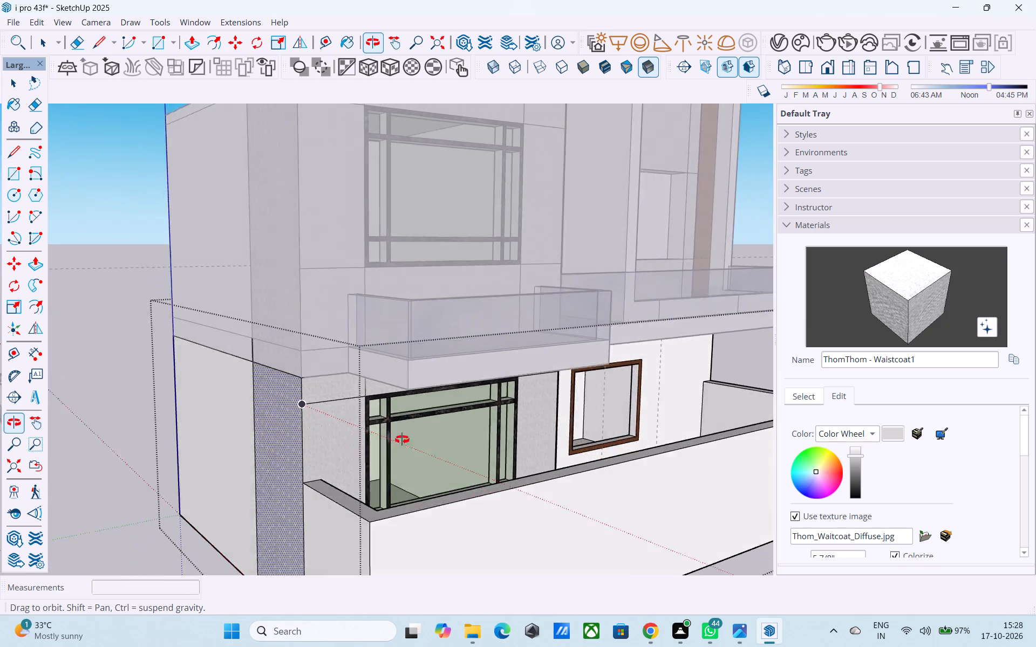
middle_drag(402, 439, 413, 439)
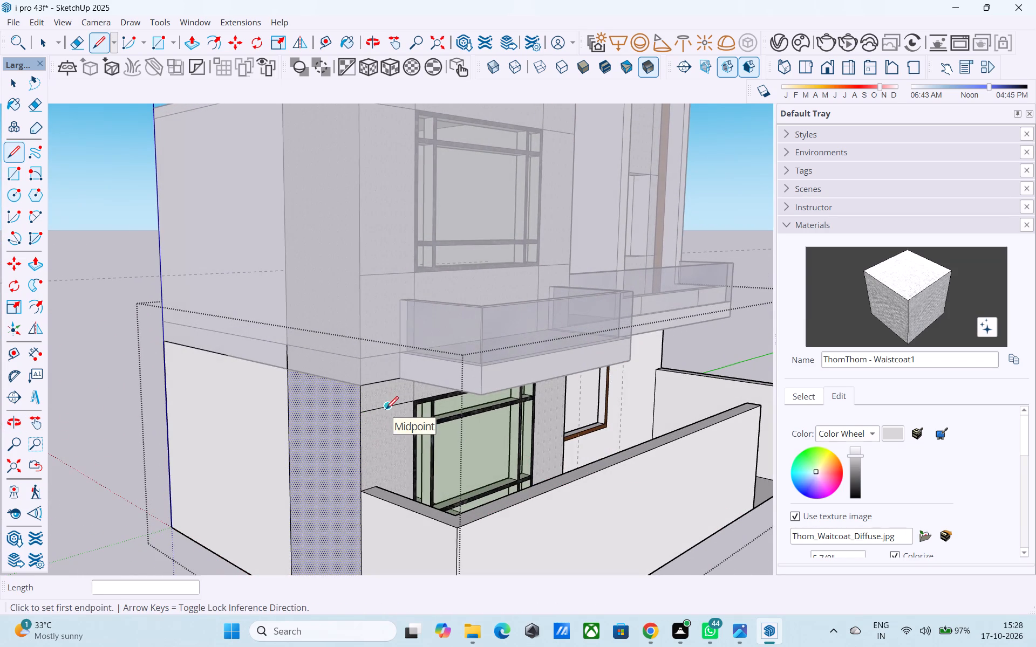
scroll(386, 410, down, 5)
middle_drag(393, 437, 408, 522)
scroll(508, 519, up, 5)
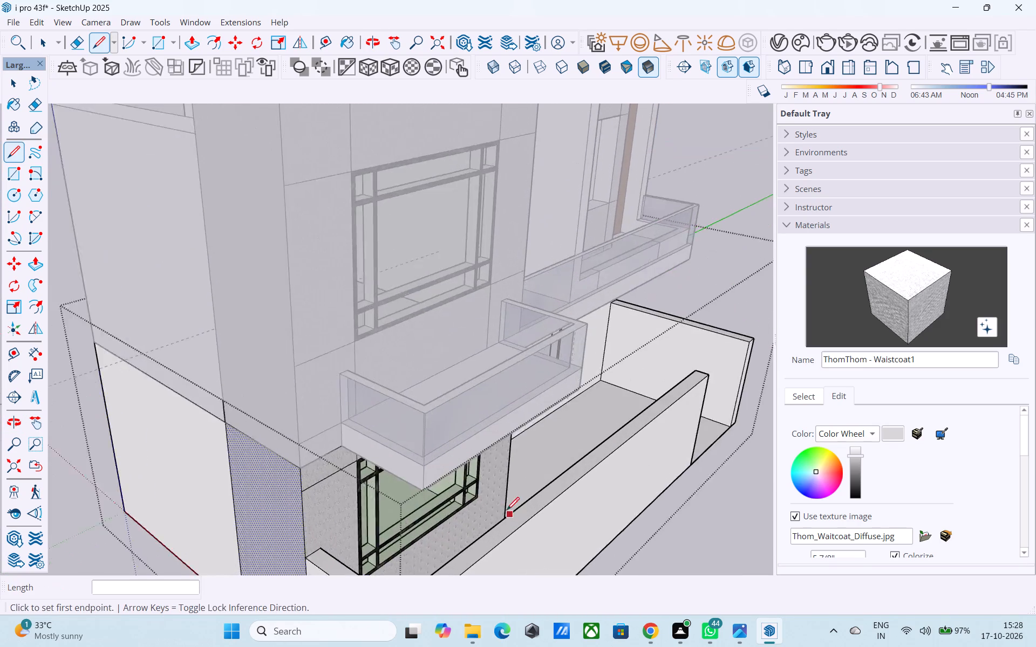
scroll(507, 511, up, 17)
click(496, 440)
scroll(496, 440, down, 6)
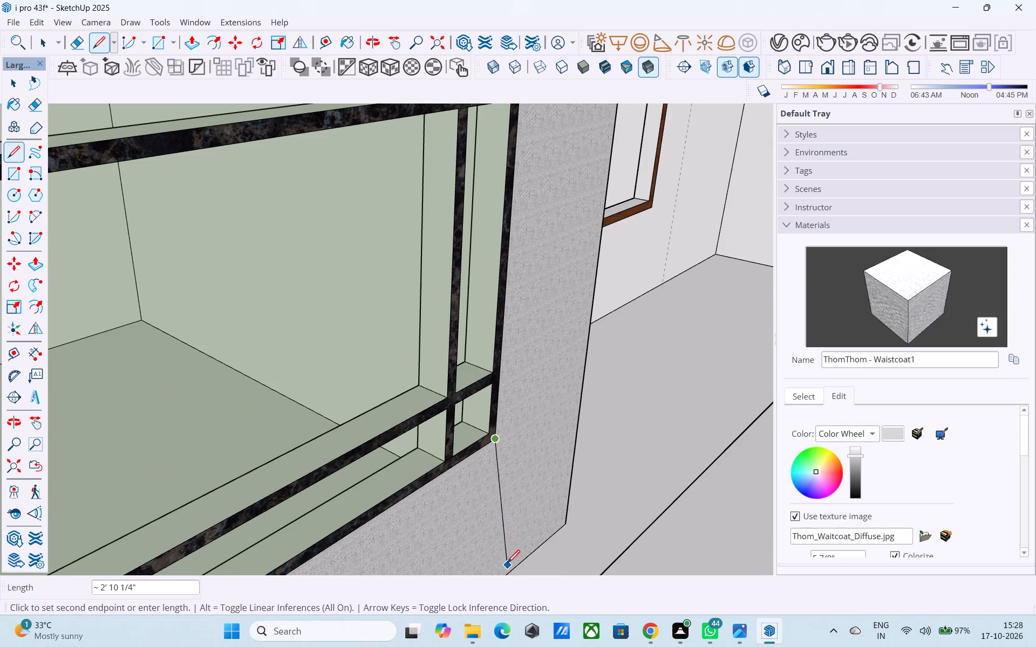
scroll(505, 558, down, 6)
middle_drag(487, 535, 469, 524)
scroll(441, 463, down, 6)
scroll(454, 509, up, 11)
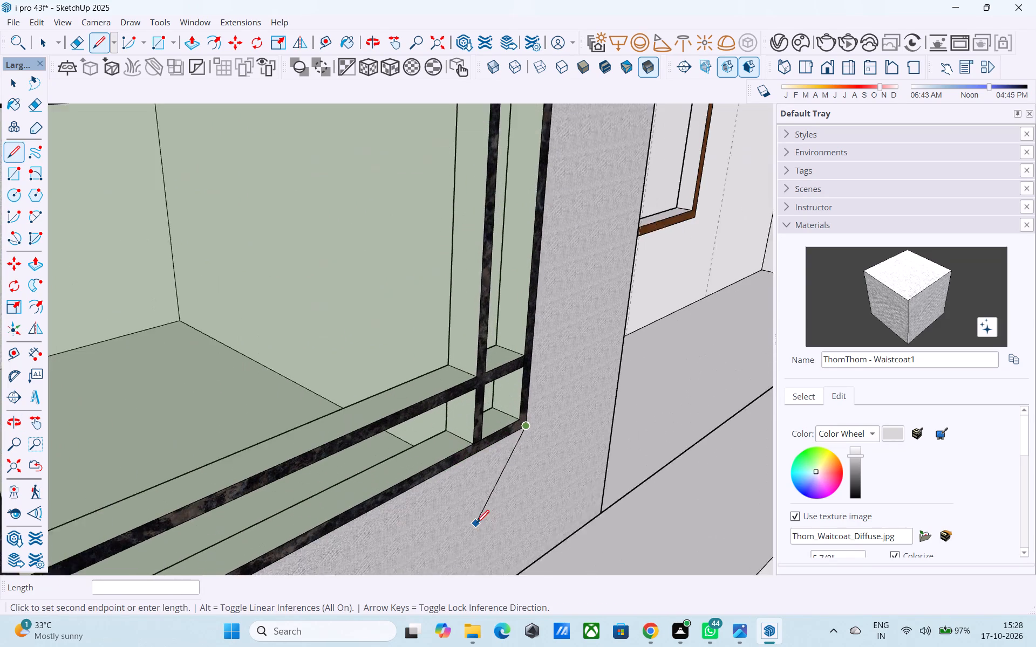
scroll(476, 524, up, 1)
middle_drag(507, 534, 543, 532)
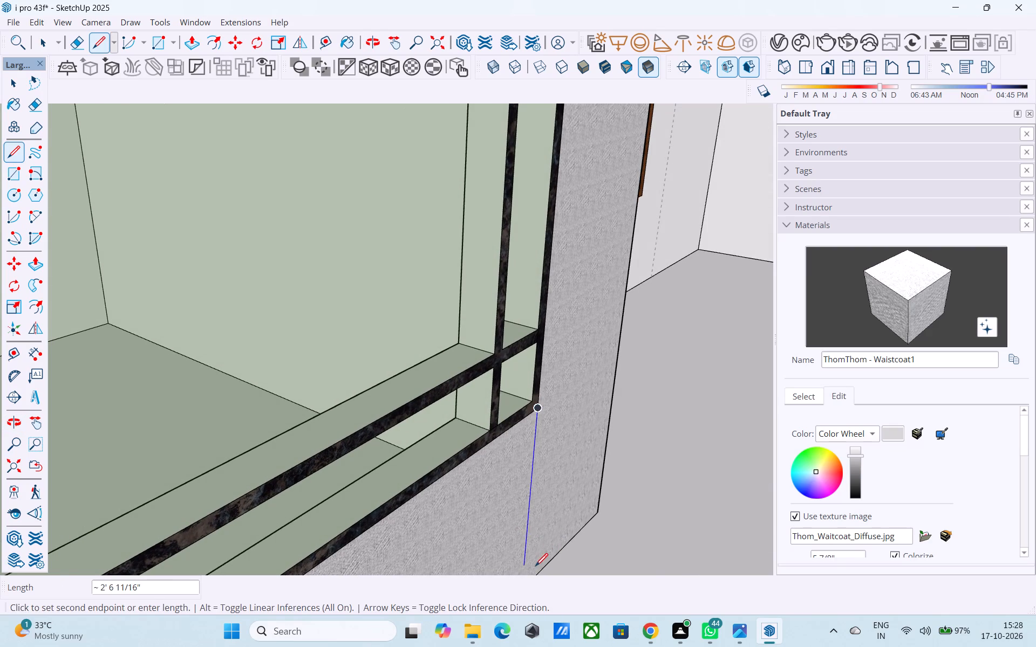
scroll(370, 311, down, 5)
middle_drag(434, 443, 490, 485)
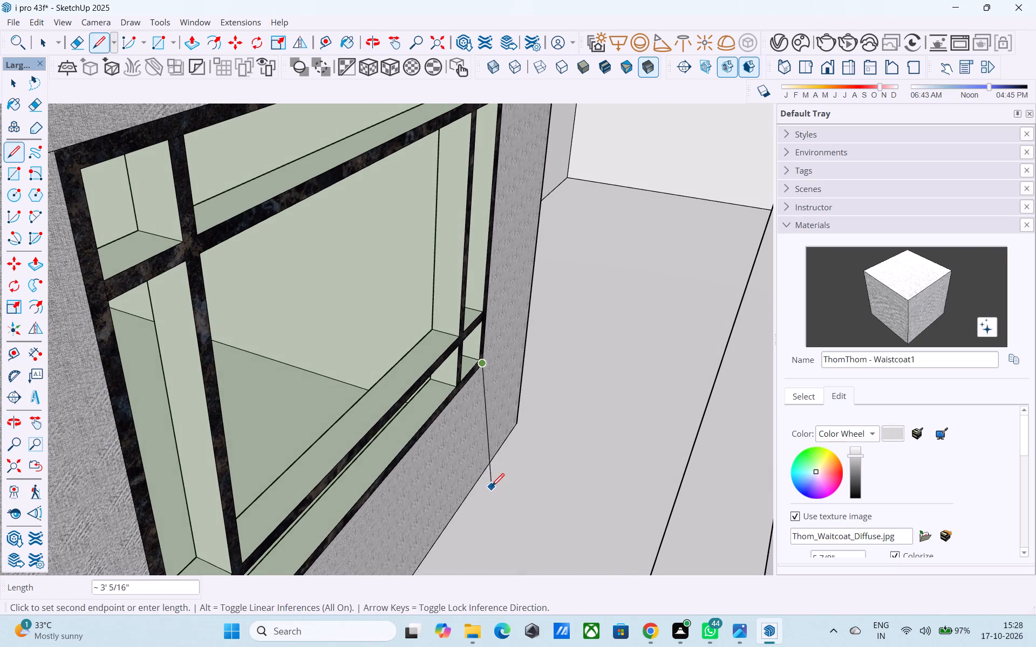
scroll(482, 484, up, 8)
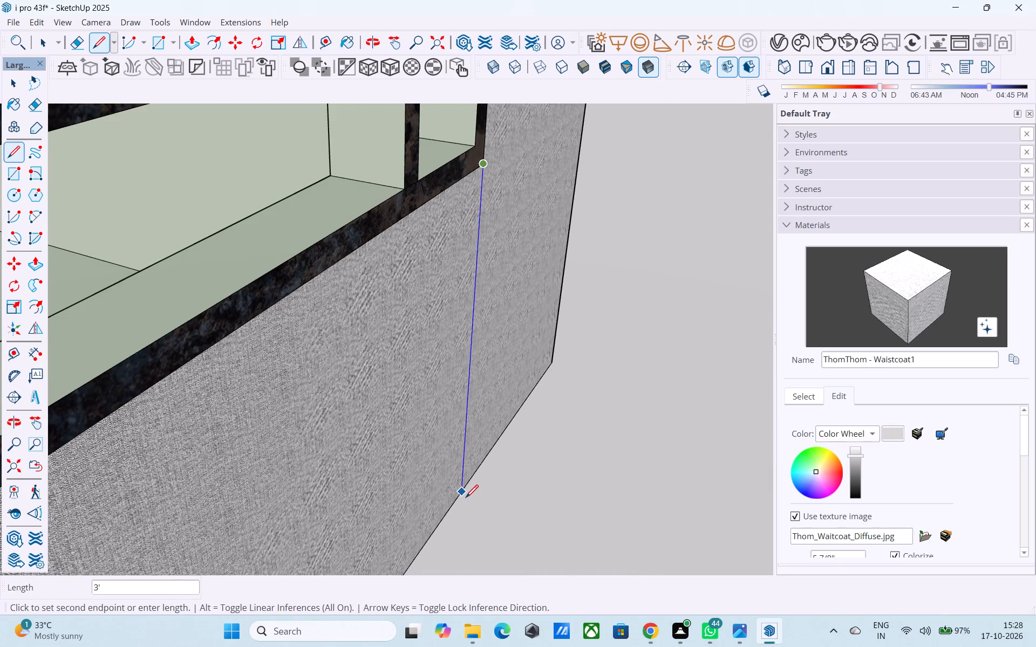
click(466, 499)
Draw a 2' 6" horizontal line from that same lower window corner to the front wall's edge beside the doors.
scroll(456, 239, down, 1)
middle_drag(456, 239, 430, 248)
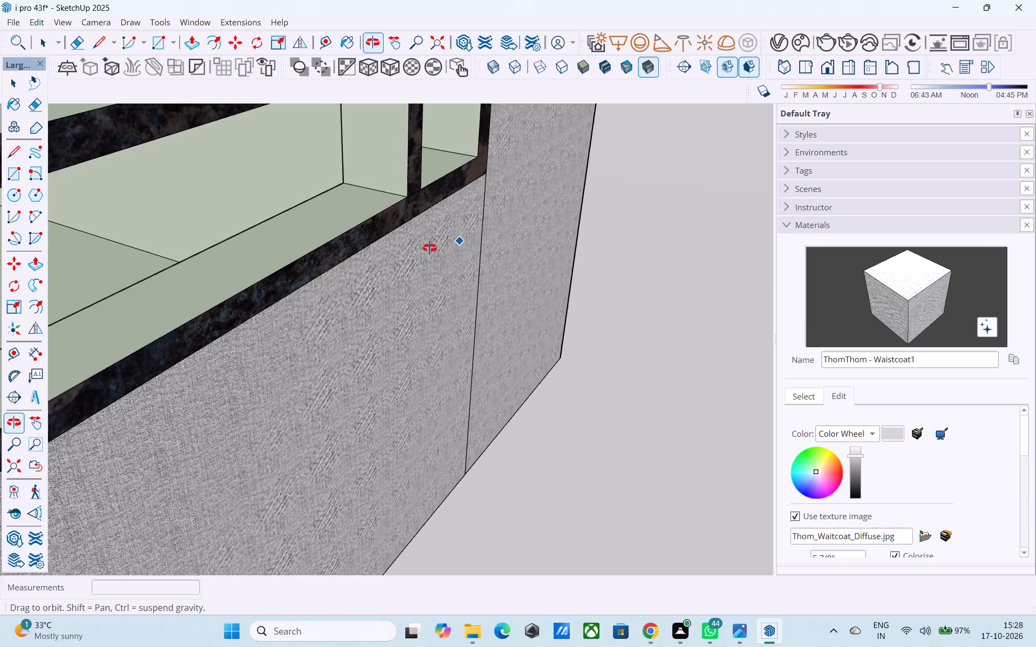
middle_drag(430, 248, 273, 323)
click(544, 206)
scroll(546, 205, down, 5)
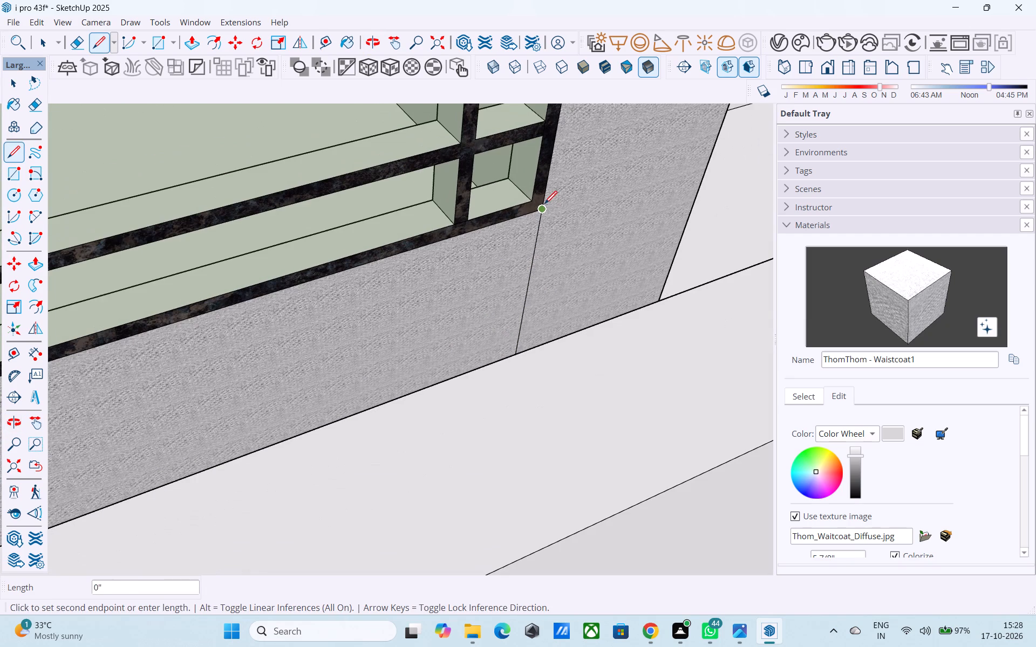
click(711, 159)
From the window's other lower corner, draw a 2' horizontal line to the boundary wall and a 3' vertical line to the base.
scroll(711, 159, down, 3)
scroll(586, 255, down, 6)
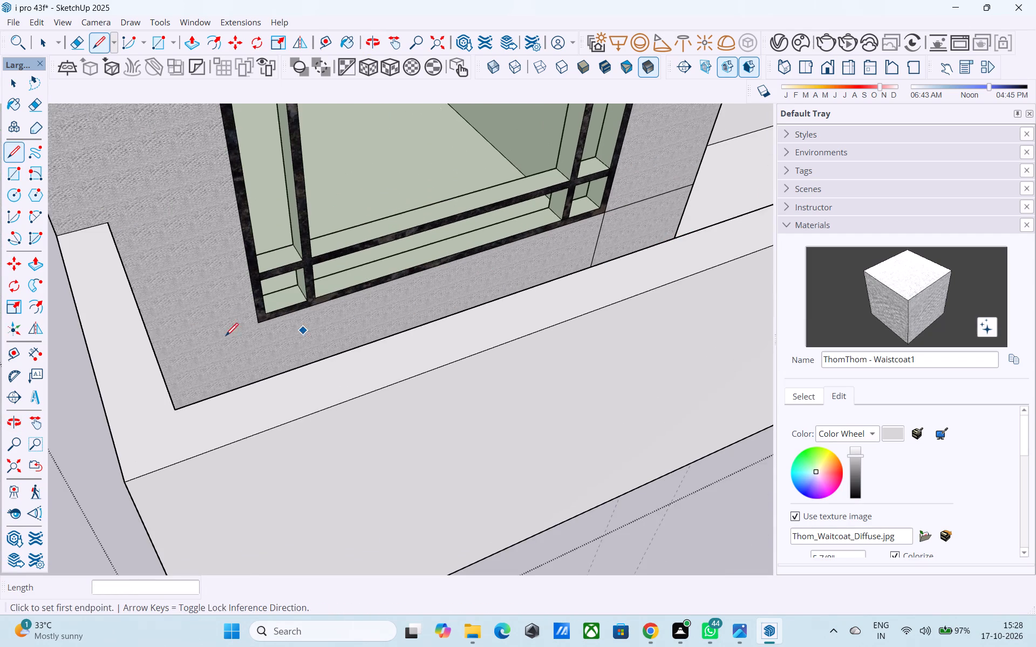
scroll(235, 335, up, 5)
click(272, 316)
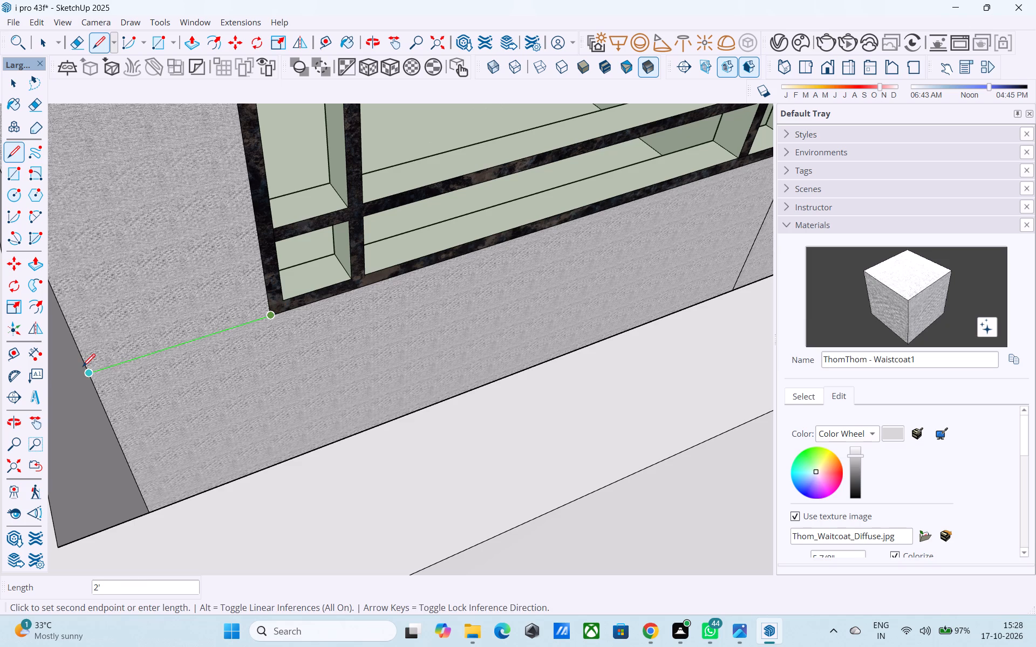
click(85, 369)
click(272, 315)
scroll(274, 315, down, 3)
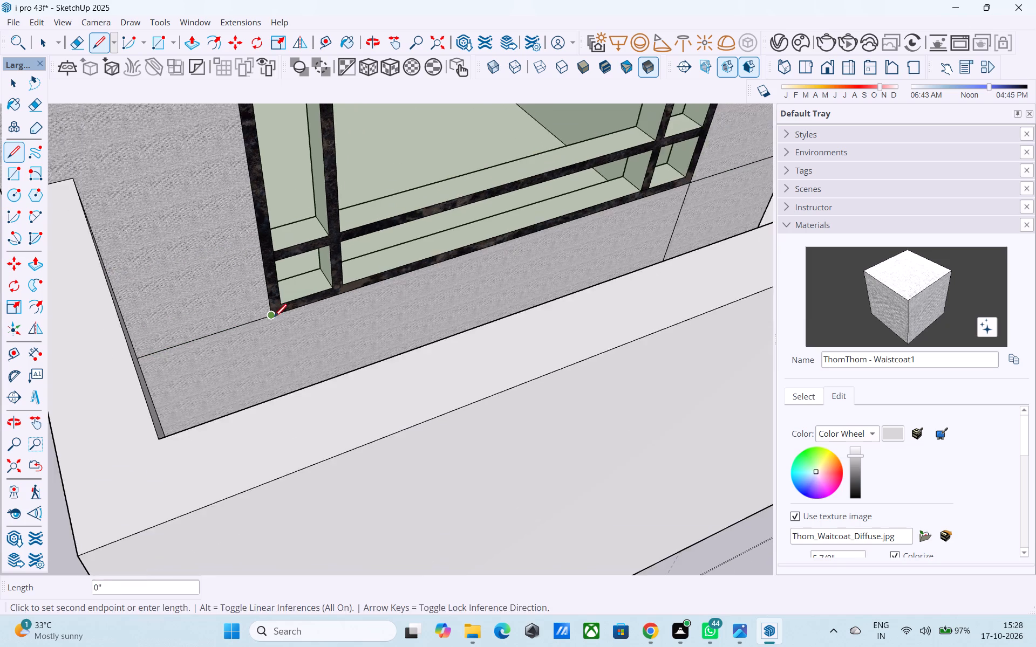
middle_drag(274, 318, 305, 410)
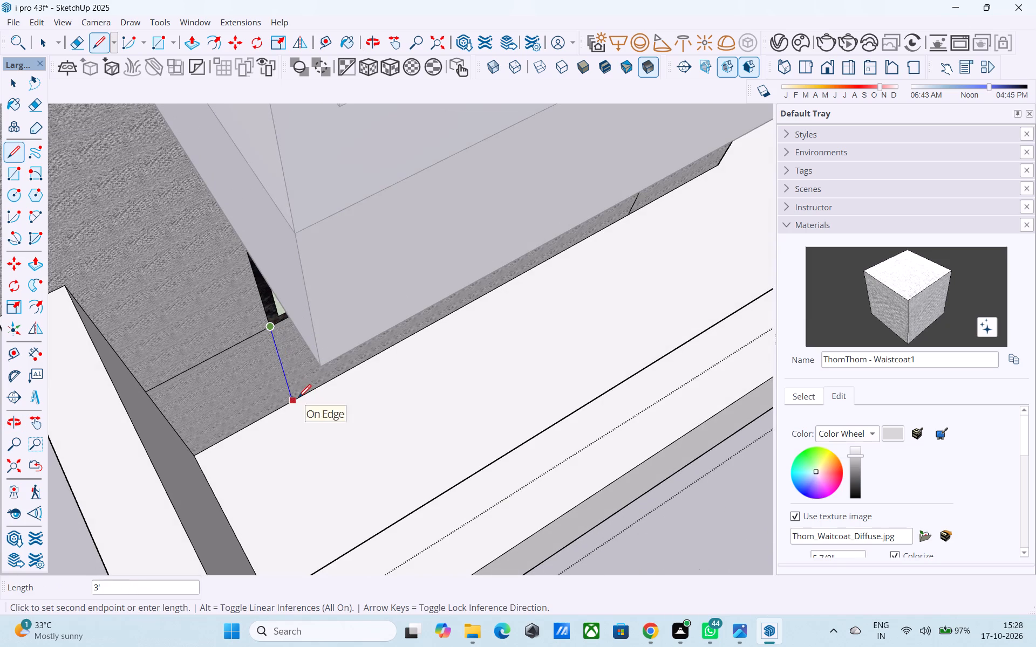
click(298, 398)
Close the ground-storey group and delete the reference image floating beside the rooftop room.
scroll(292, 397, down, 10)
middle_drag(314, 452, 161, 174)
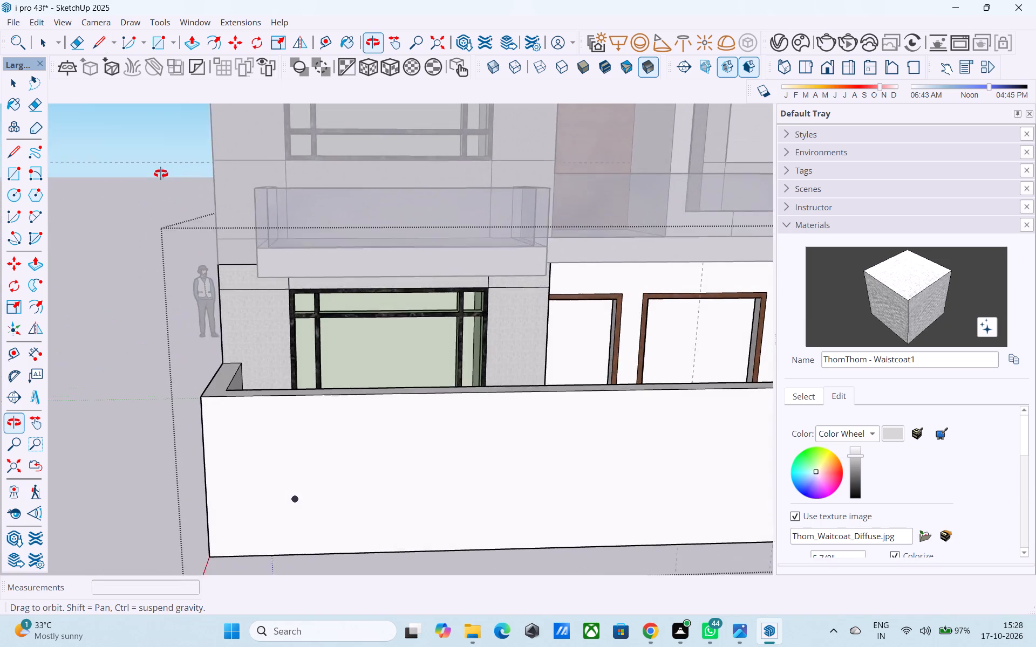
middle_drag(161, 174, 212, 204)
scroll(213, 301, down, 5)
middle_drag(227, 365, 213, 437)
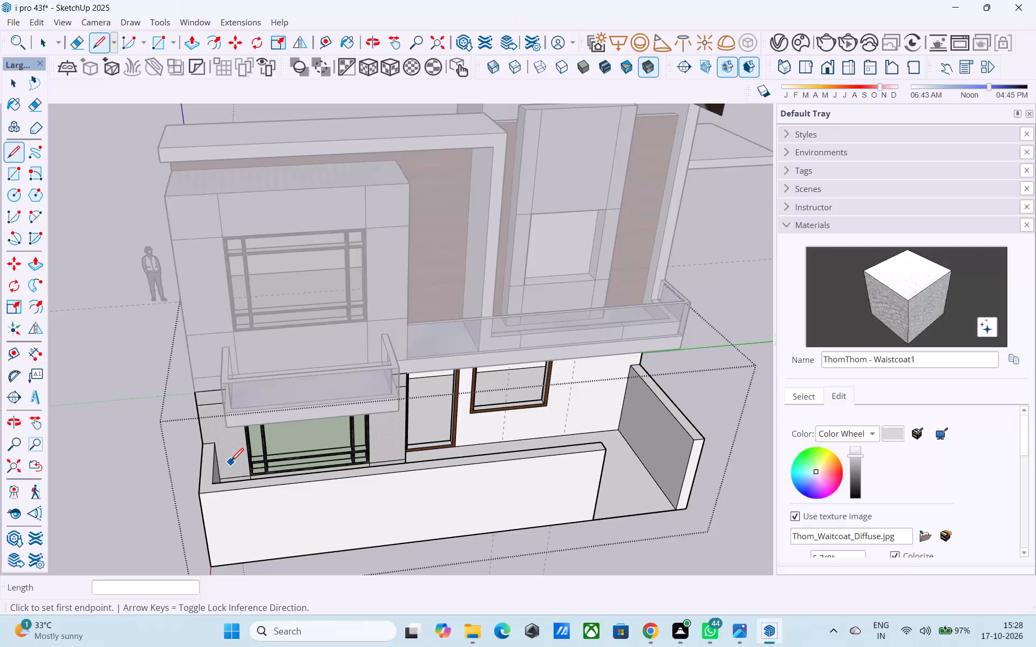
key(space)
scroll(231, 462, down, 7)
middle_drag(278, 451, 440, 273)
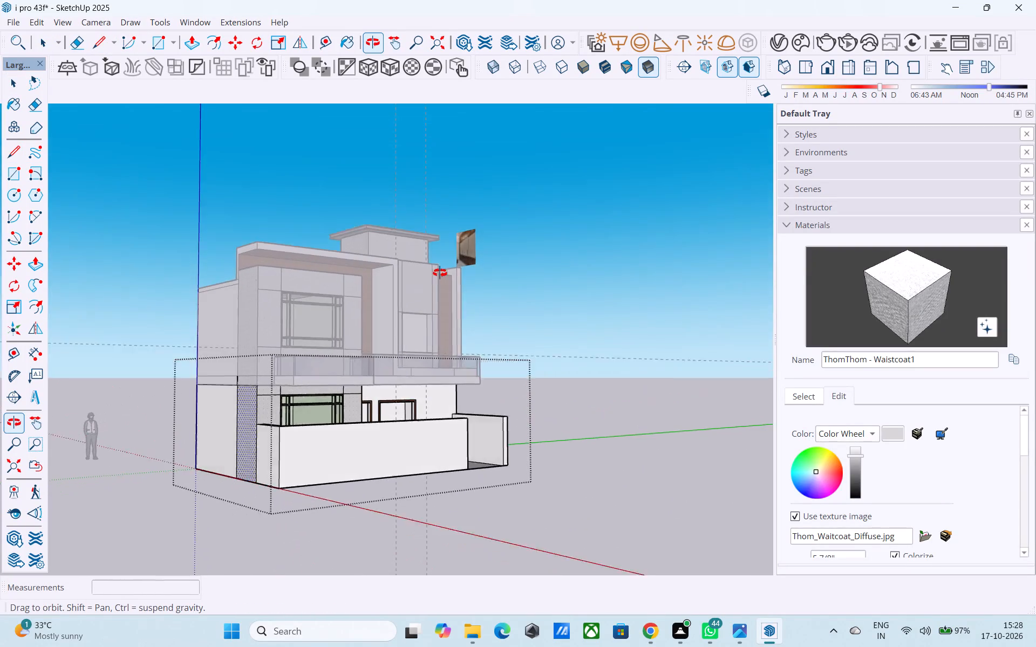
middle_drag(440, 273, 447, 267)
scroll(448, 266, up, 10)
click(480, 245)
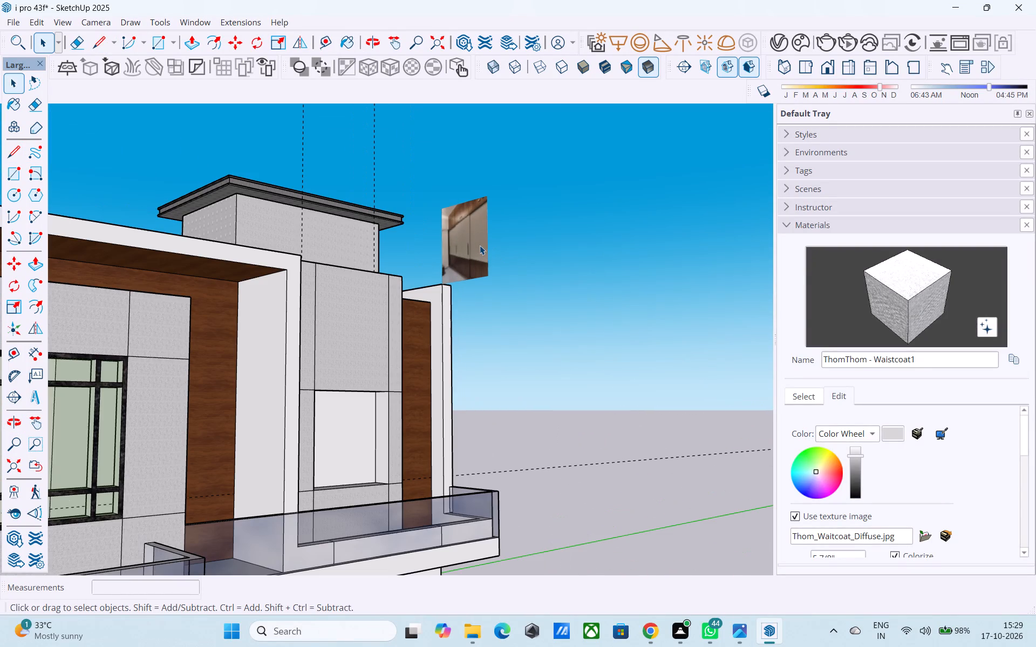
click(472, 235)
key(Delete)
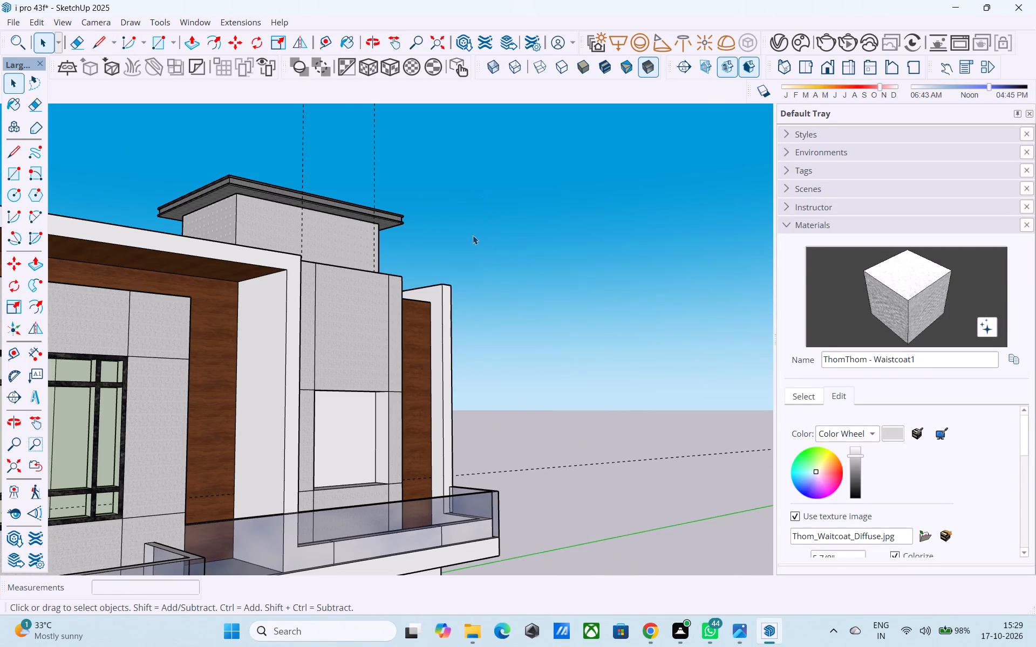
Save the house model.
scroll(481, 246, down, 3)
middle_drag(481, 247, 468, 260)
key(ctrl+s)
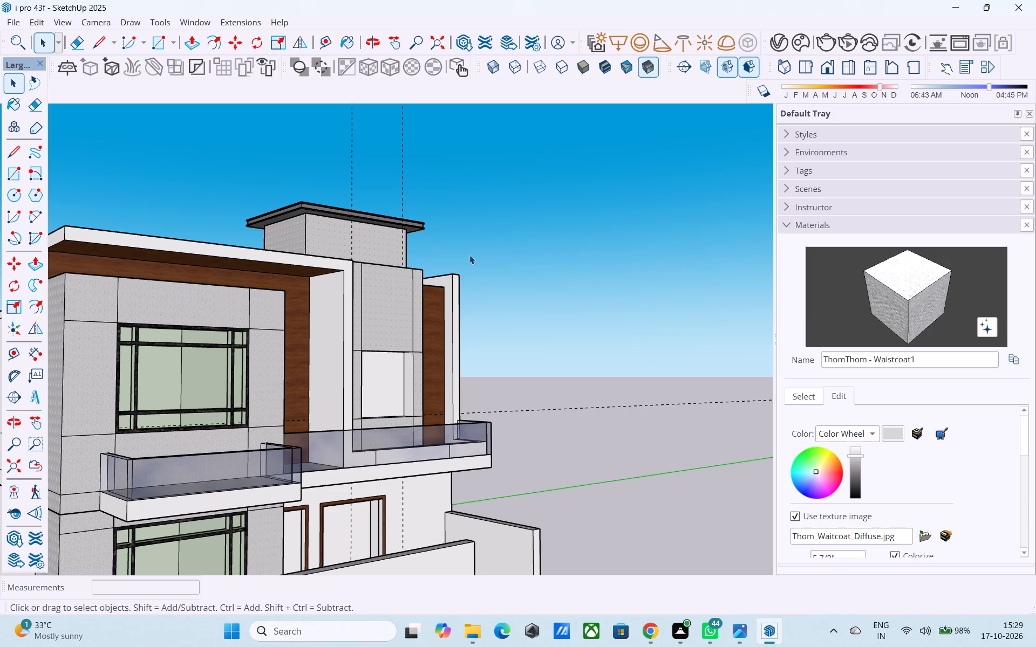
scroll(541, 278, down, 3)
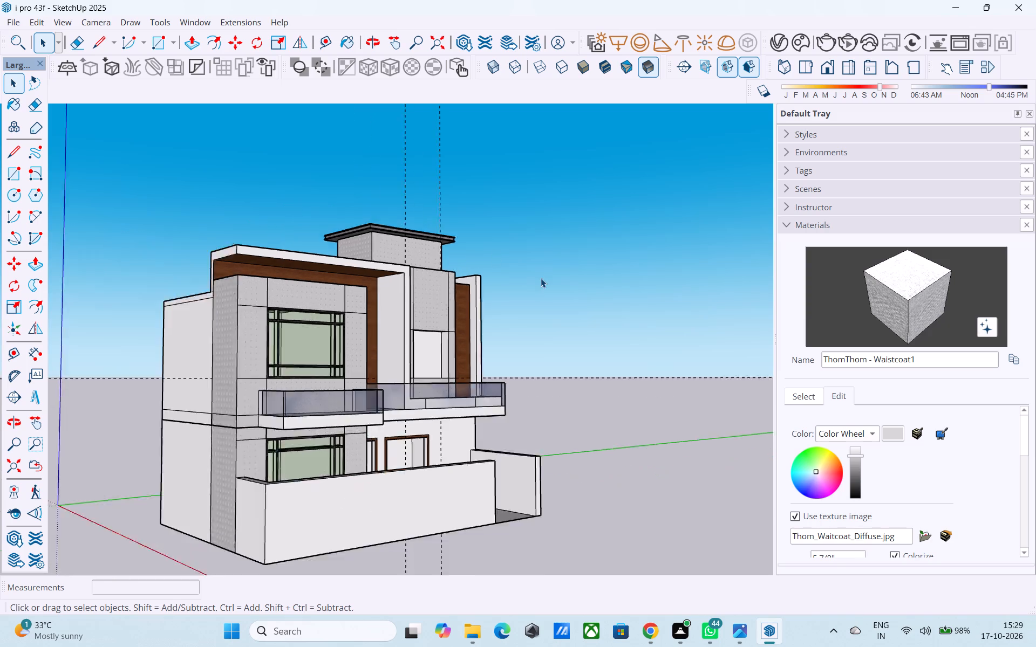
Draw a 5' by 5' rectangle closing the window opening in the upper-storey projecting wall panel below the rooftop room.
scroll(541, 278, down, 2)
middle_drag(541, 278, 370, 288)
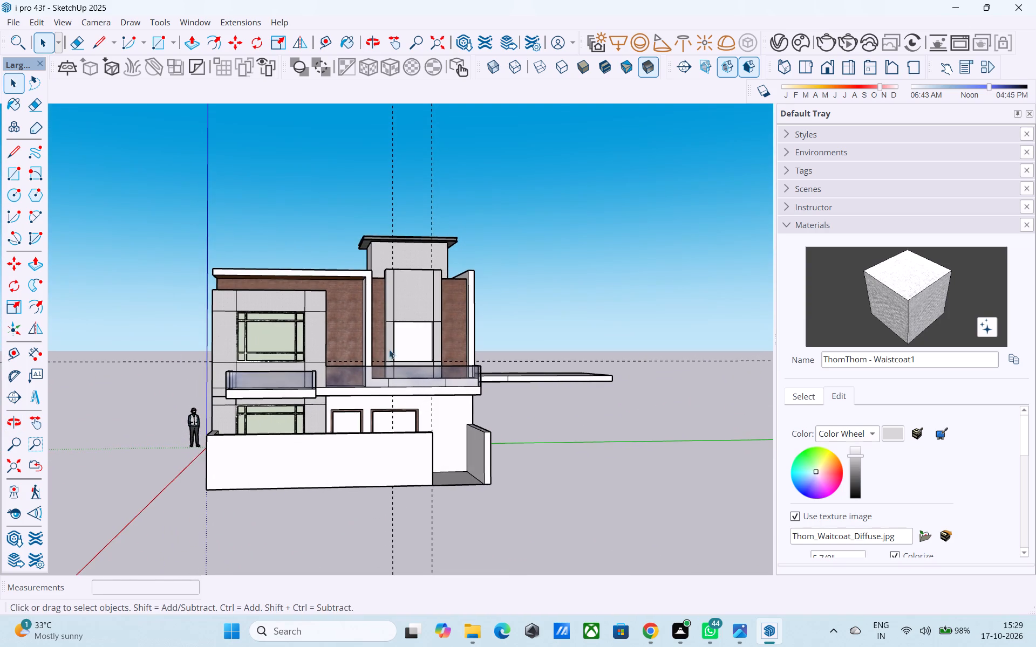
scroll(386, 389, up, 1)
scroll(249, 369, down, 3)
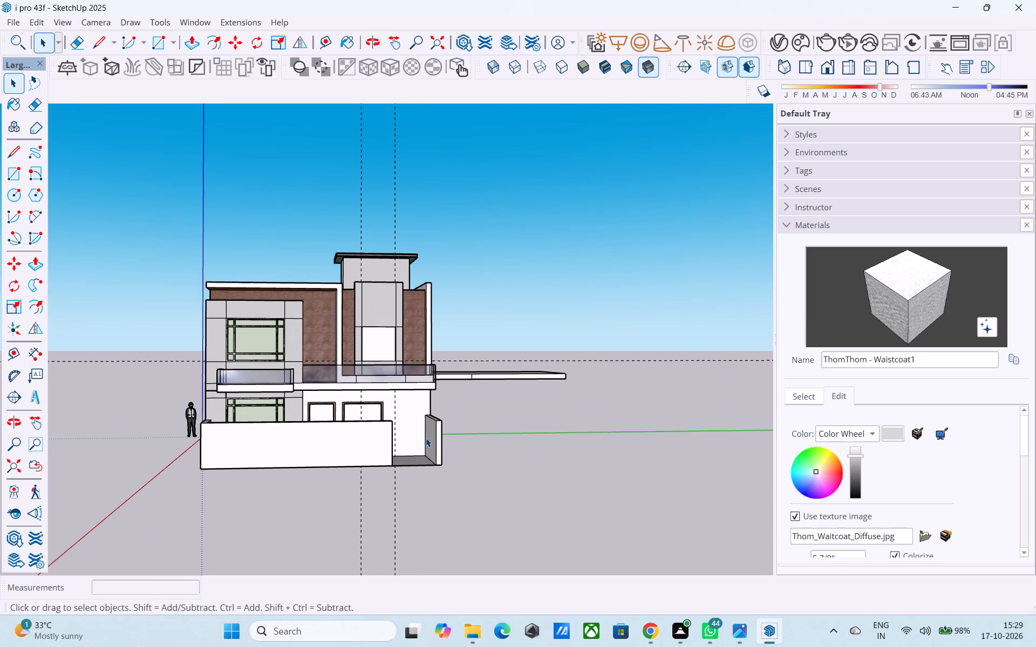
middle_drag(445, 437, 437, 429)
scroll(407, 426, up, 4)
middle_drag(394, 423, 378, 460)
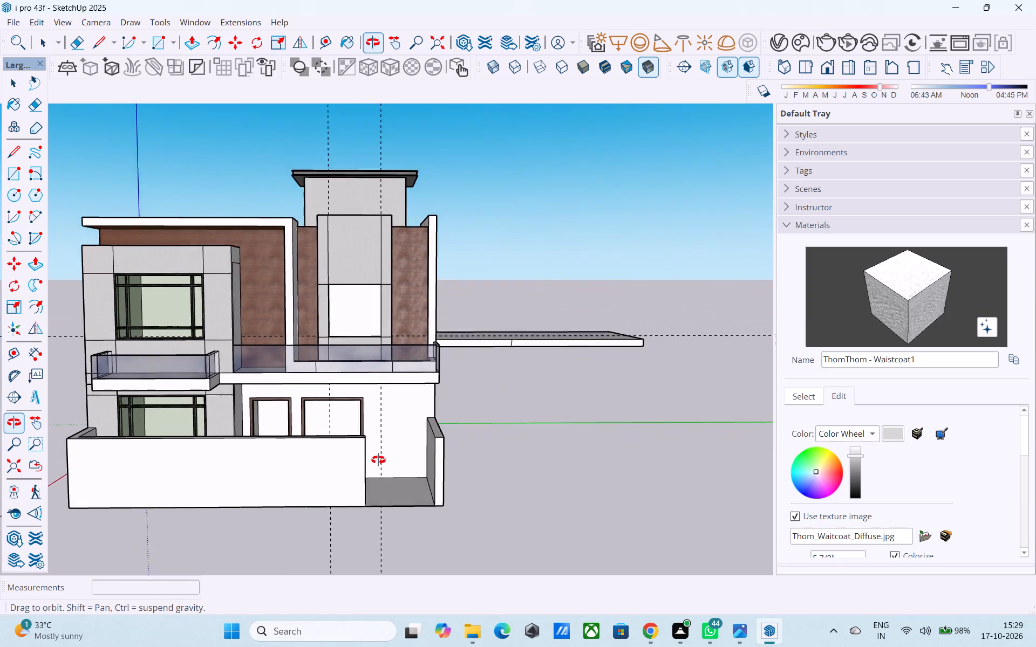
middle_drag(378, 460, 381, 536)
middle_drag(342, 407, 324, 388)
scroll(328, 382, up, 4)
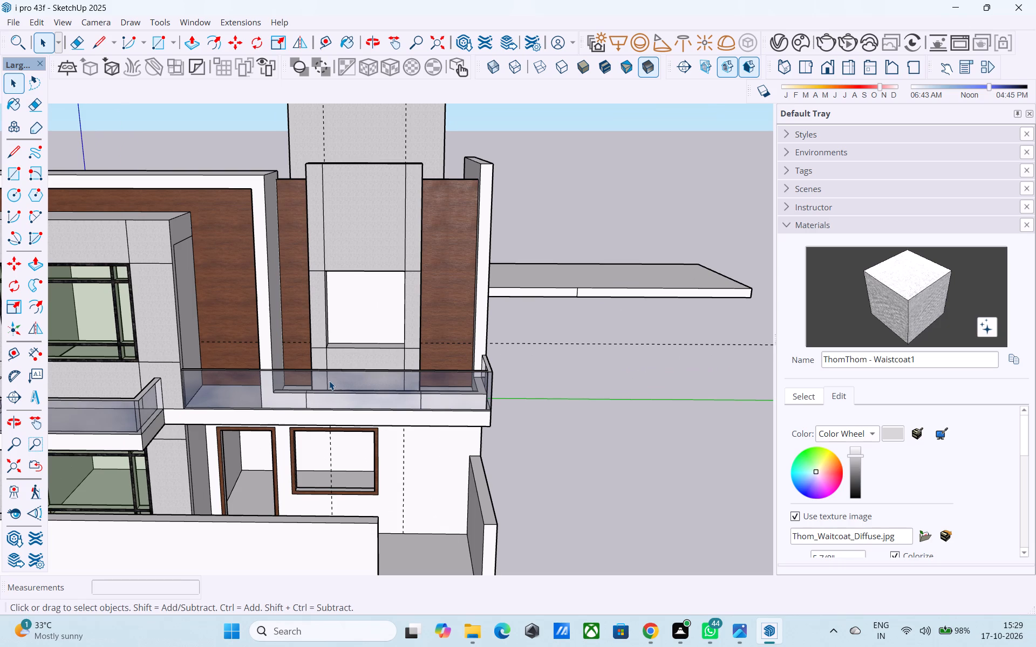
middle_drag(336, 379, 328, 470)
click(151, 42)
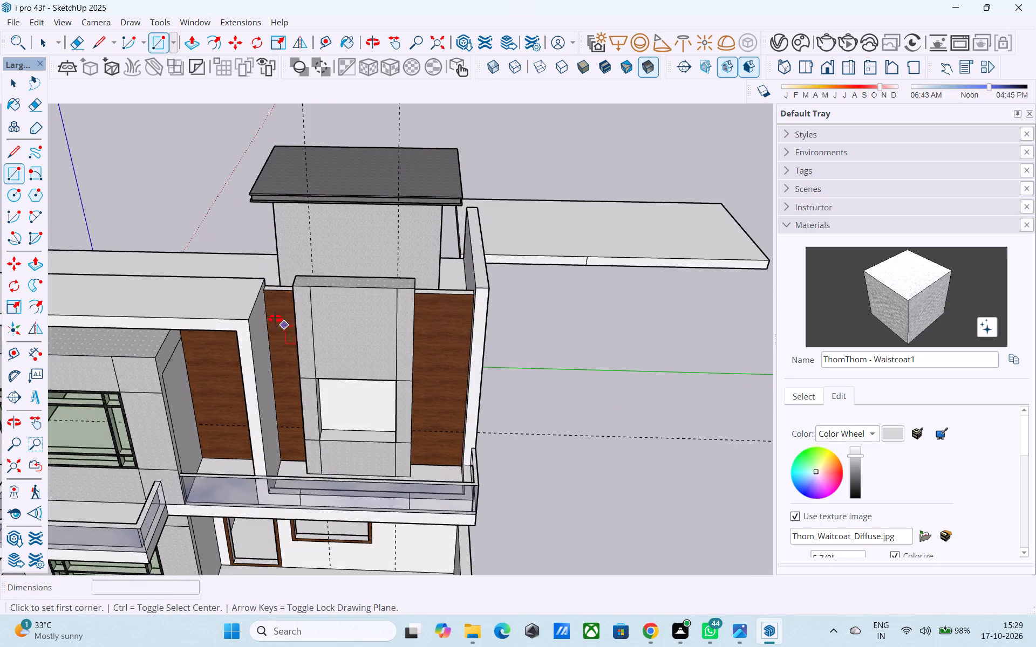
middle_drag(275, 319, 208, 190)
middle_drag(359, 346, 309, 272)
scroll(295, 306, up, 11)
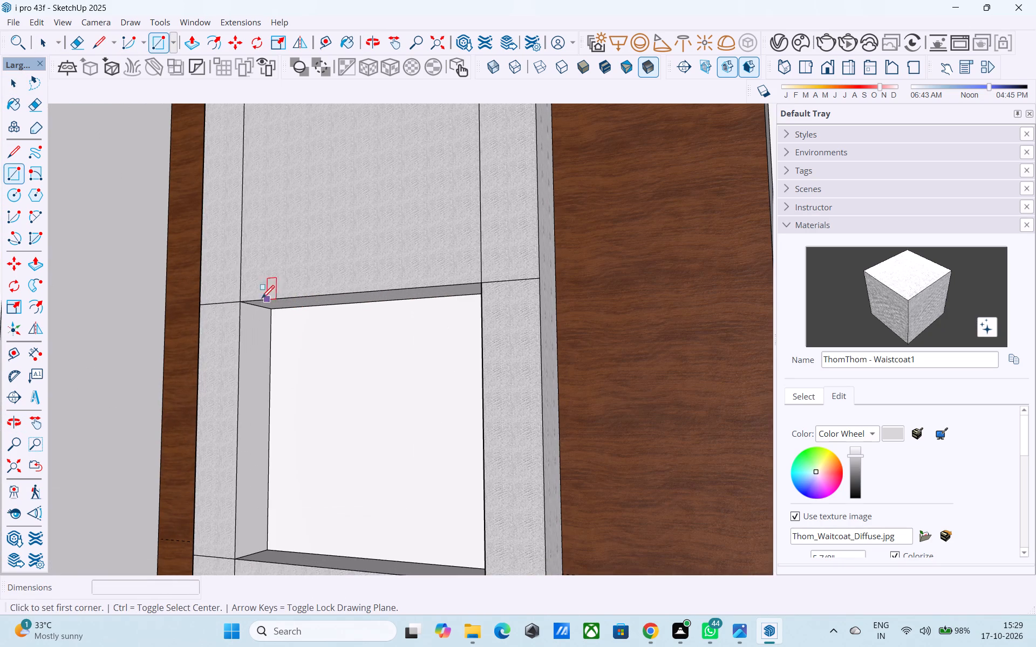
click(242, 299)
scroll(242, 299, down, 5)
middle_drag(299, 363, 370, 422)
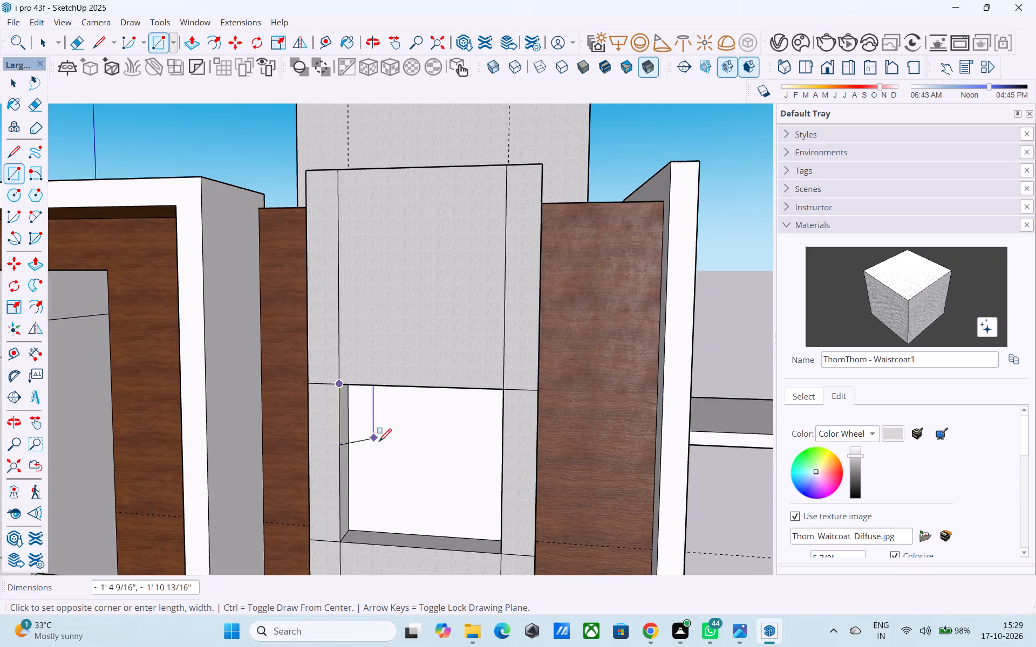
click(499, 556)
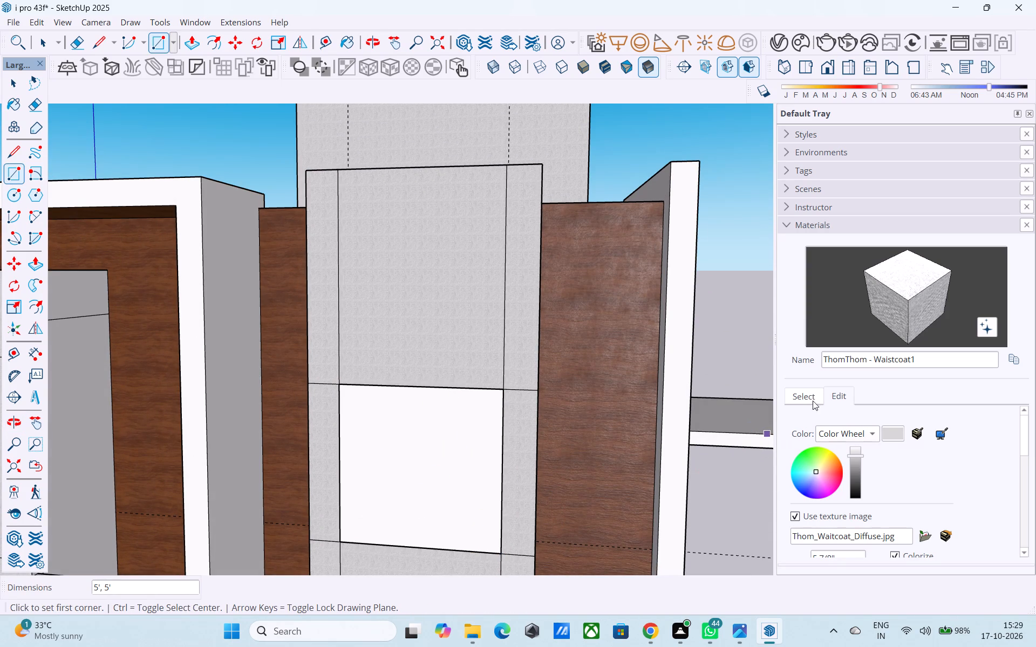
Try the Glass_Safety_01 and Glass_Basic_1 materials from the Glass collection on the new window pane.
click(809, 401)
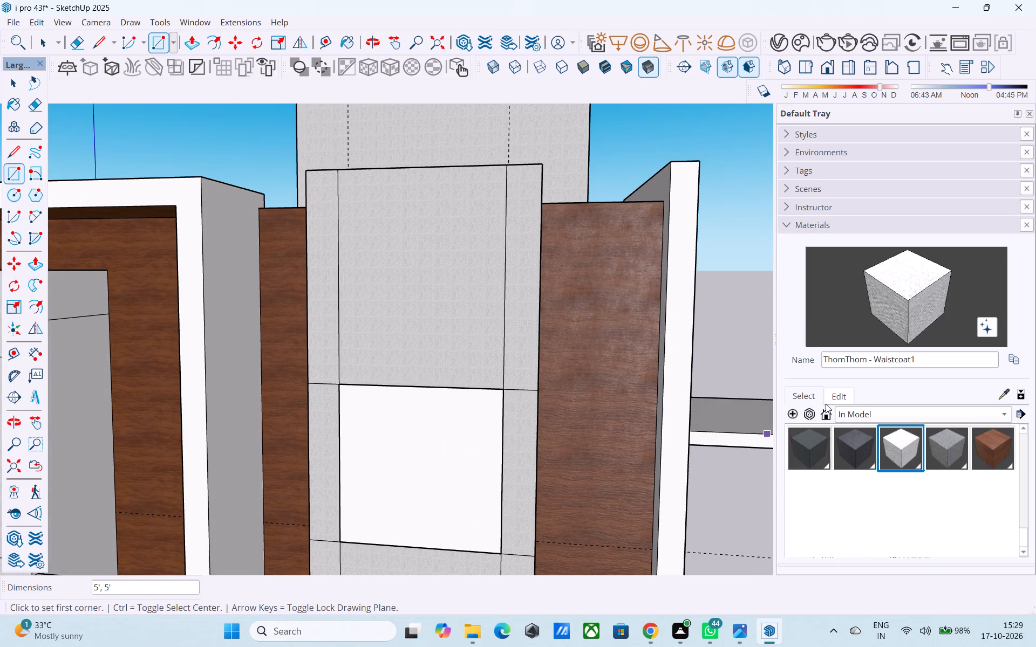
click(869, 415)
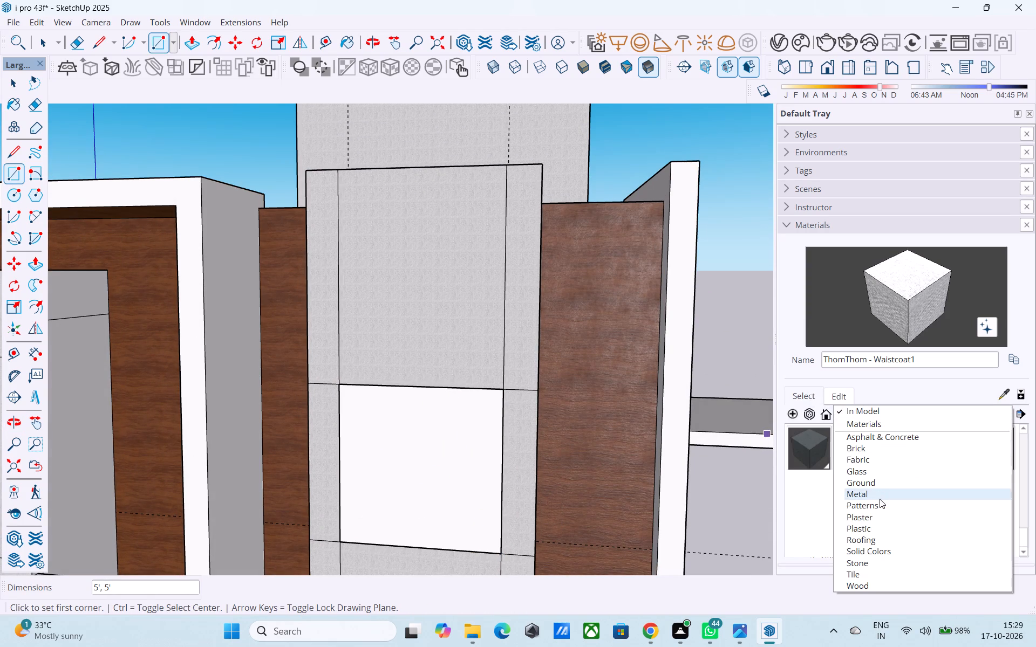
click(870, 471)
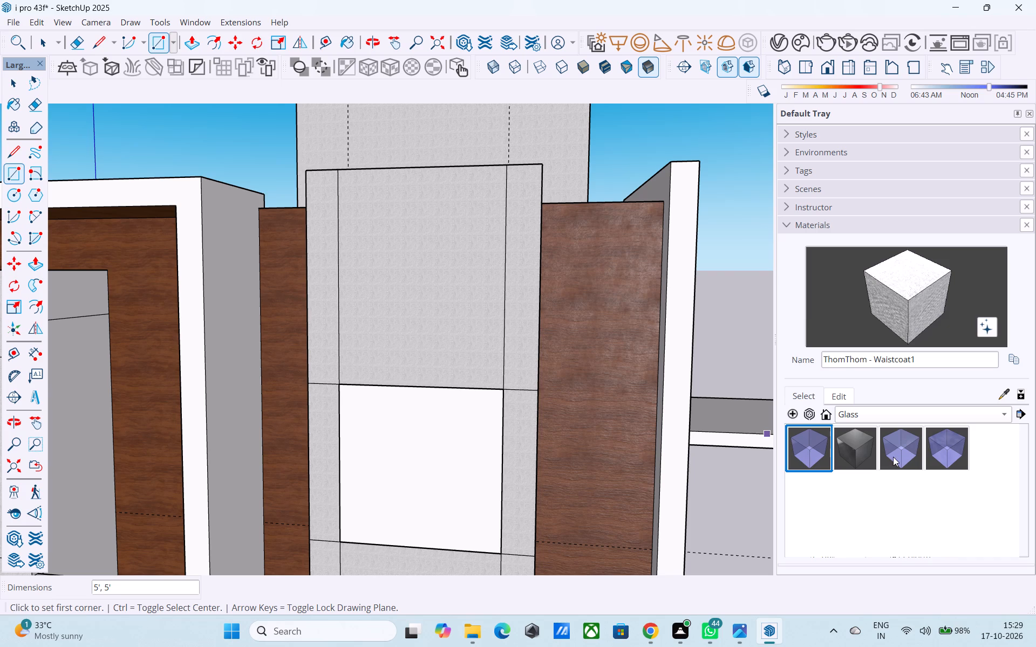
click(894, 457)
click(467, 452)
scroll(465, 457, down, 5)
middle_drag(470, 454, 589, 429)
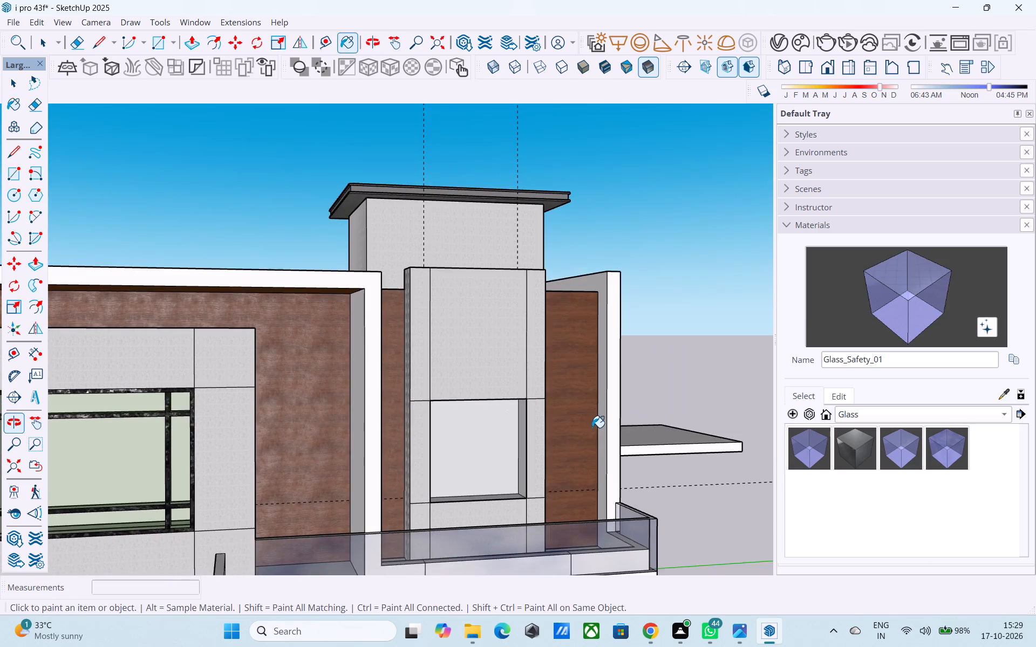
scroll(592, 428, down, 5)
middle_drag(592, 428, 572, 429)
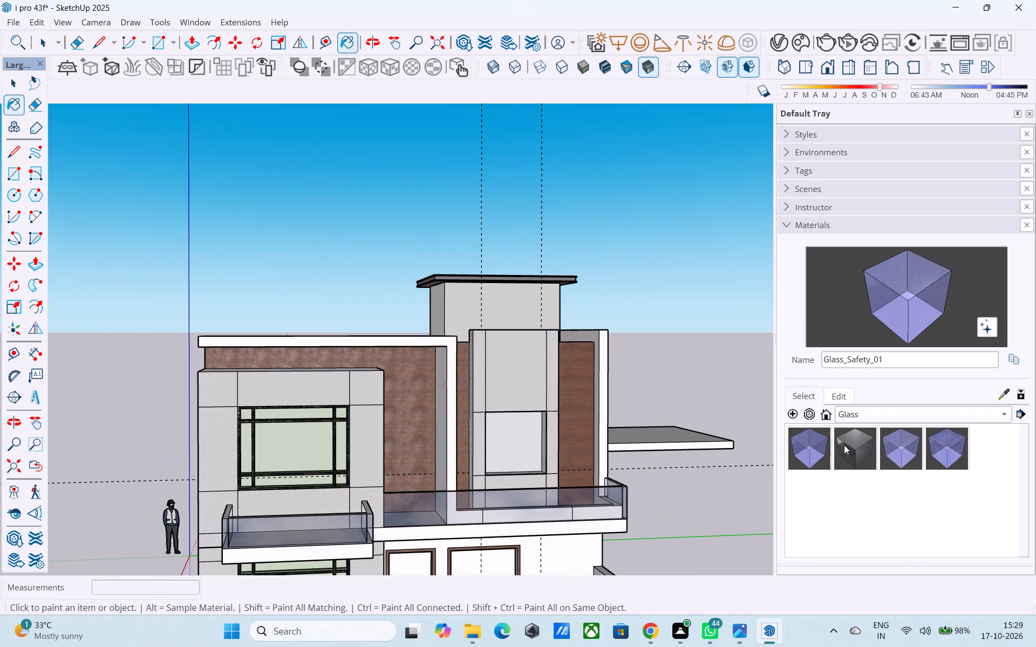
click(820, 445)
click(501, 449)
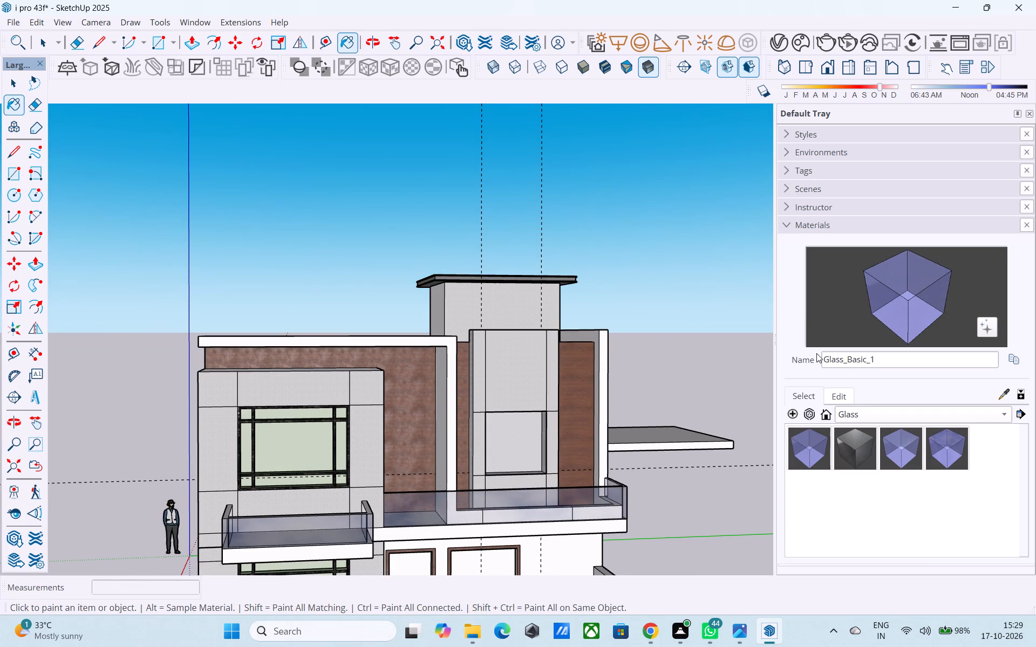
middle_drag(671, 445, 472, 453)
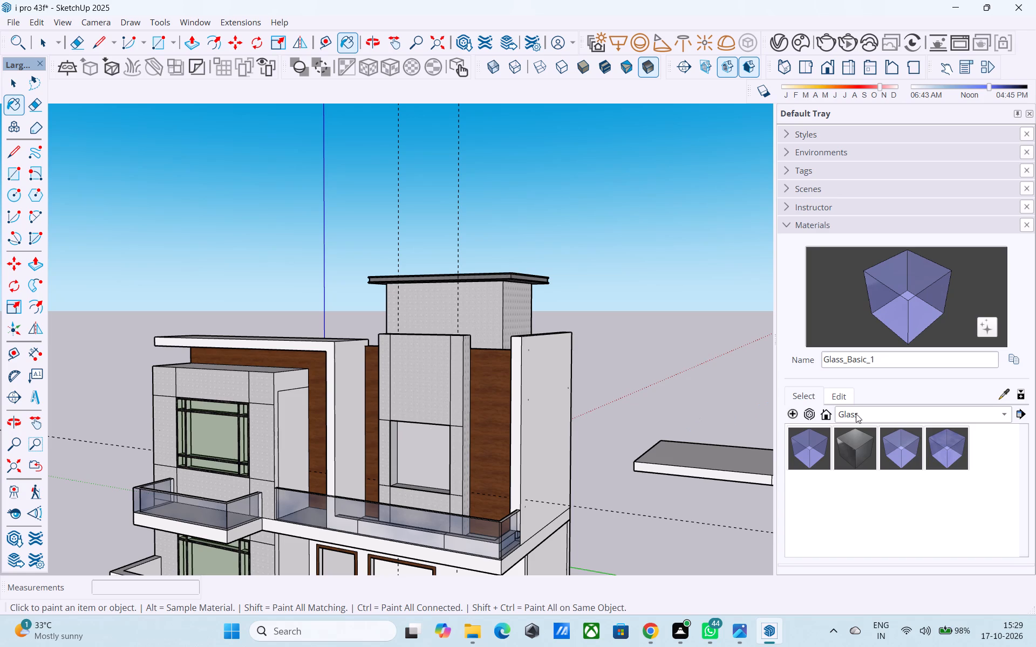
Paint the new window pane with the in-model material Glass_Basic_01.
click(856, 414)
click(867, 354)
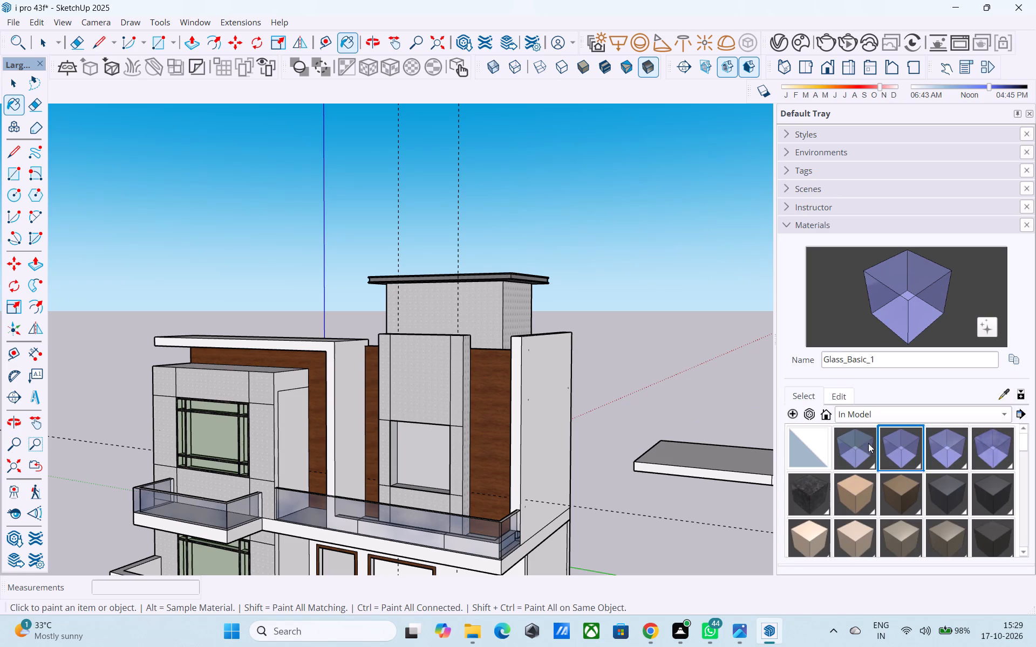
click(861, 440)
click(434, 453)
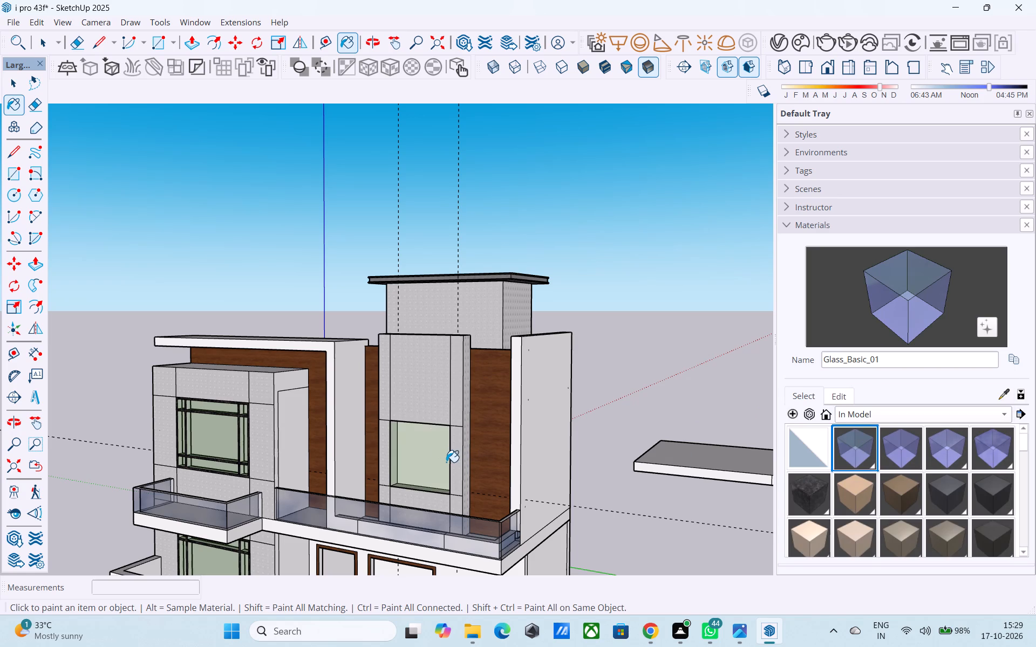
Draw a 9" line along the glass pane's top edge, starting from its upper corner nearest the main window bay.
scroll(448, 462, down, 4)
middle_drag(448, 462, 449, 497)
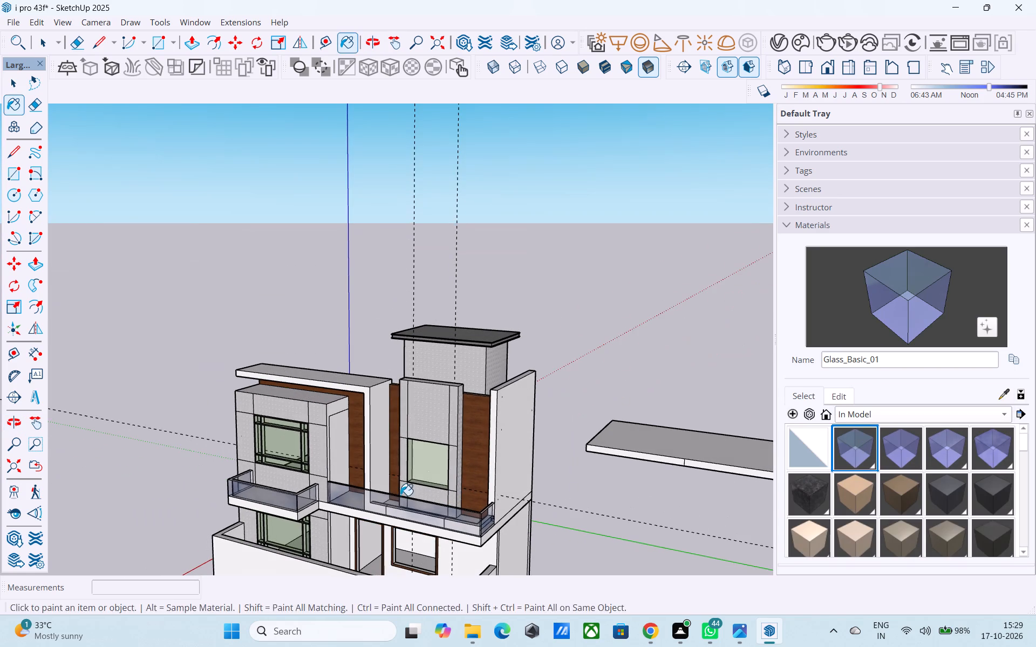
middle_drag(396, 493, 418, 519)
scroll(418, 513, up, 5)
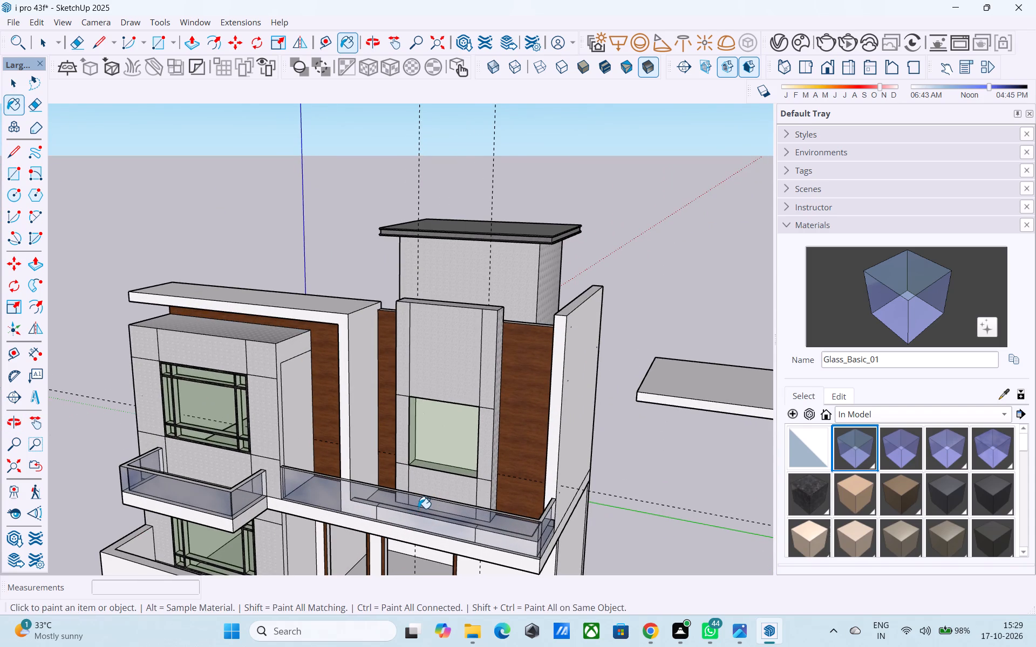
scroll(413, 402, up, 5)
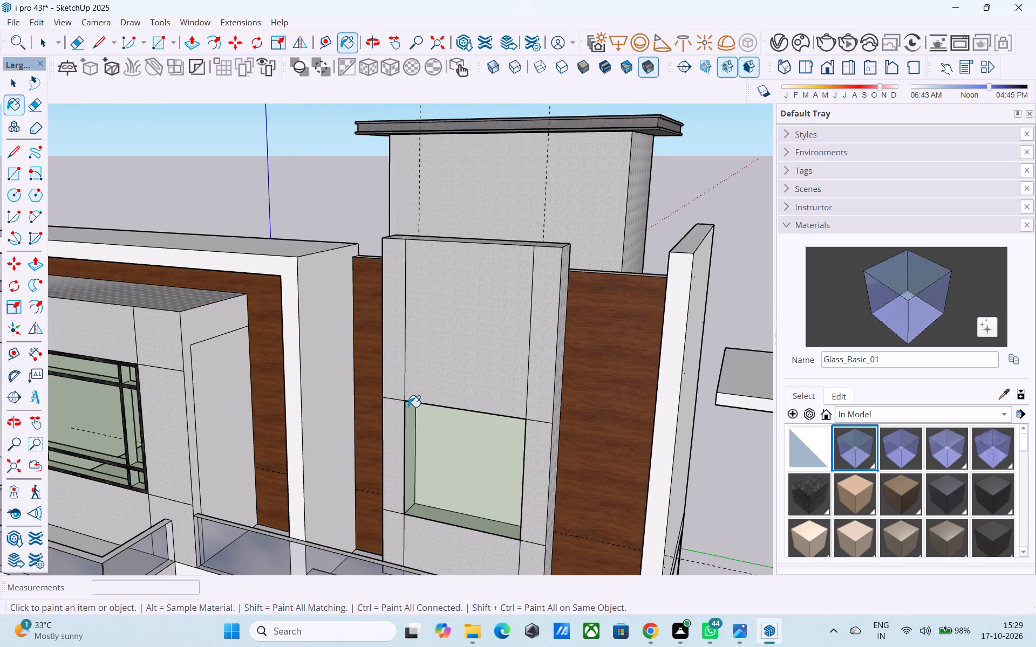
middle_drag(409, 402, 408, 374)
middle_drag(437, 420, 439, 410)
scroll(439, 408, up, 3)
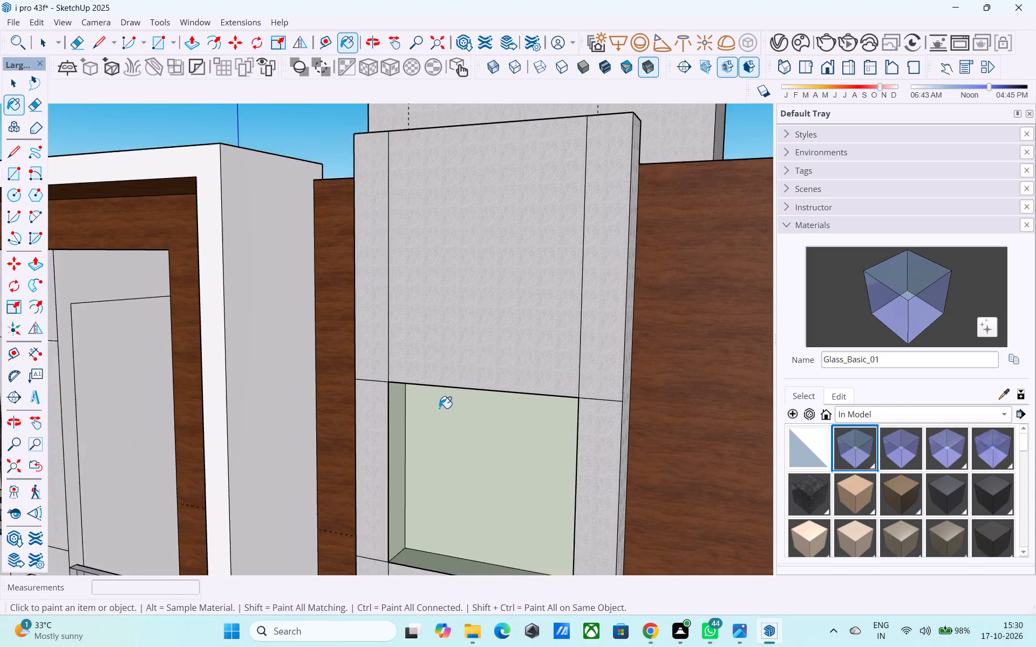
scroll(439, 408, up, 3)
key(l)
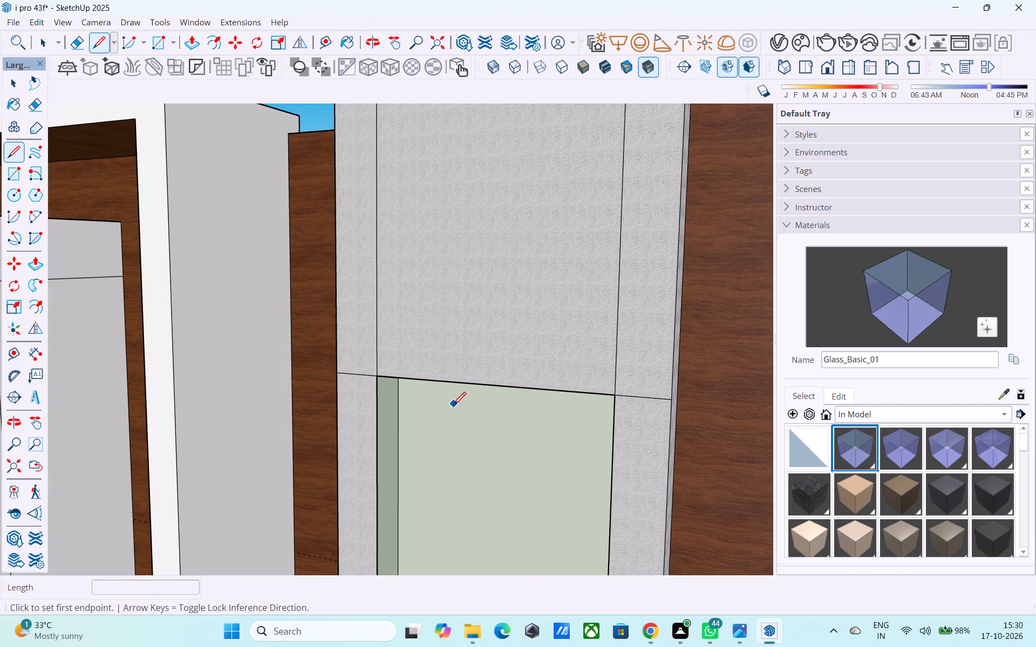
scroll(452, 404, down, 5)
scroll(449, 403, up, 8)
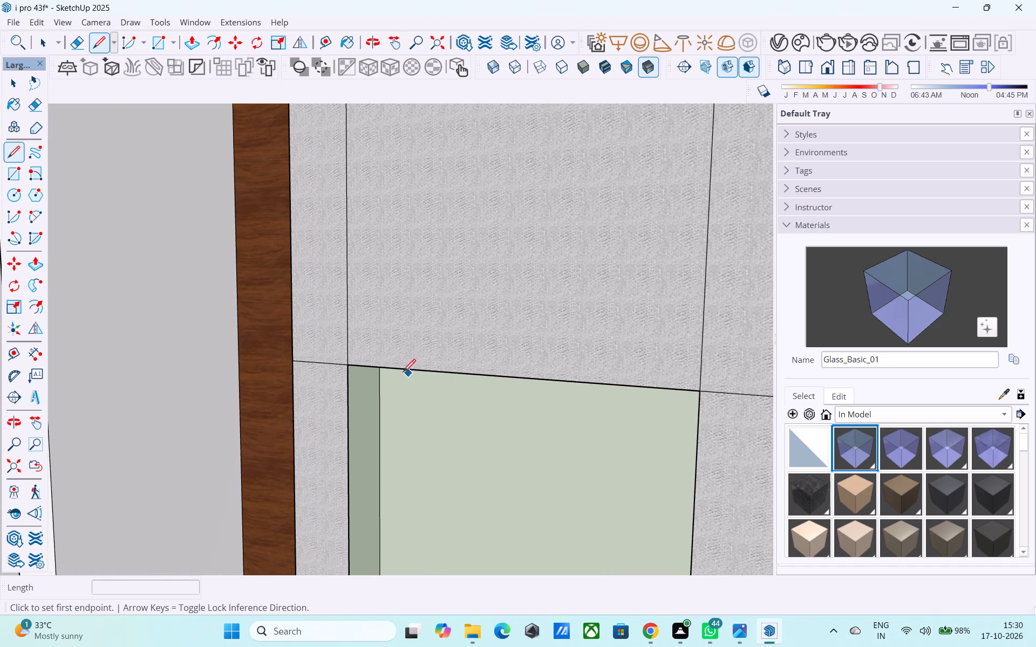
click(349, 364)
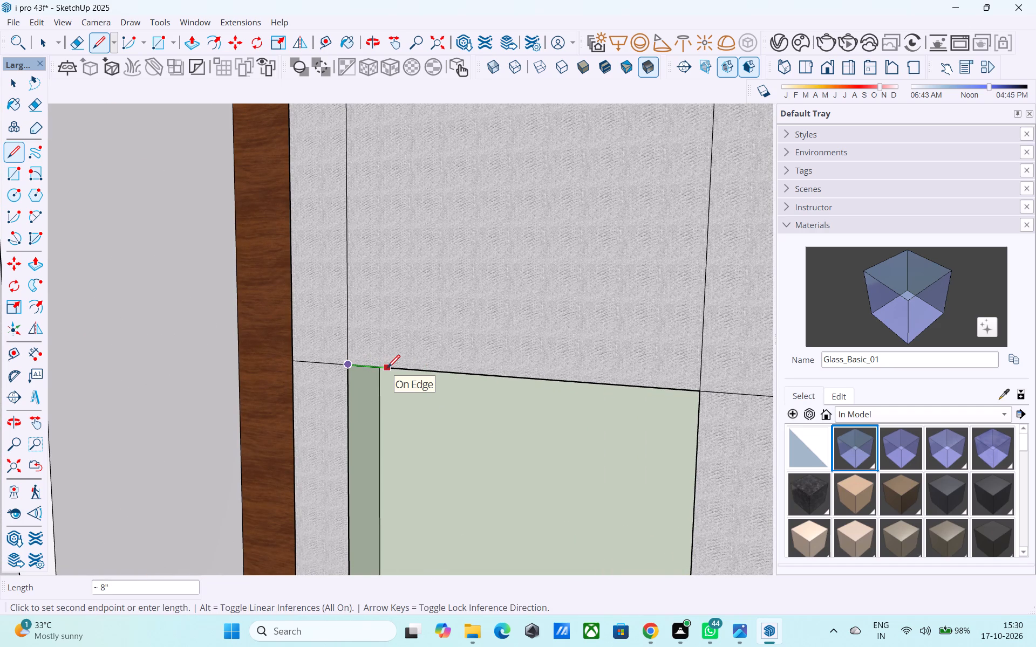
scroll(387, 369, down, 1)
middle_drag(387, 369, 592, 418)
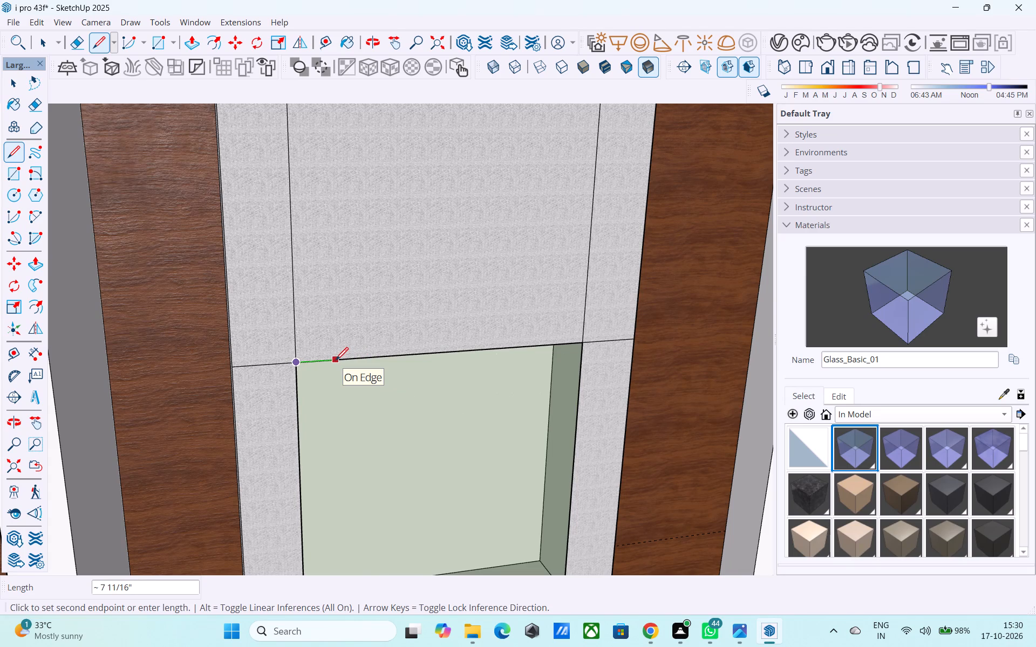
key(9)
key(shift+quotedbl)
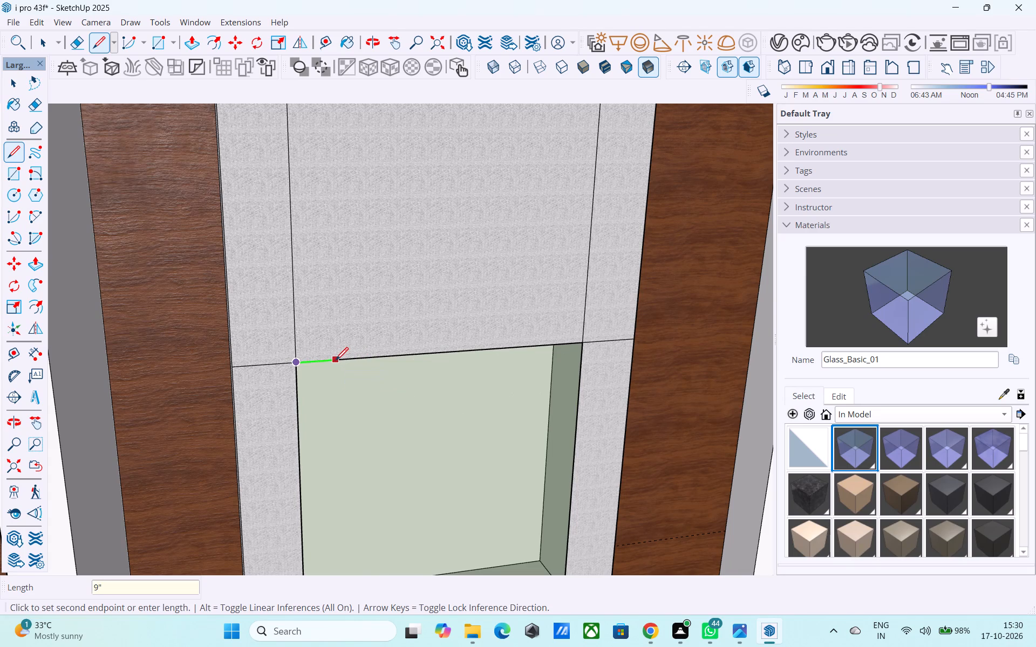
key(Return)
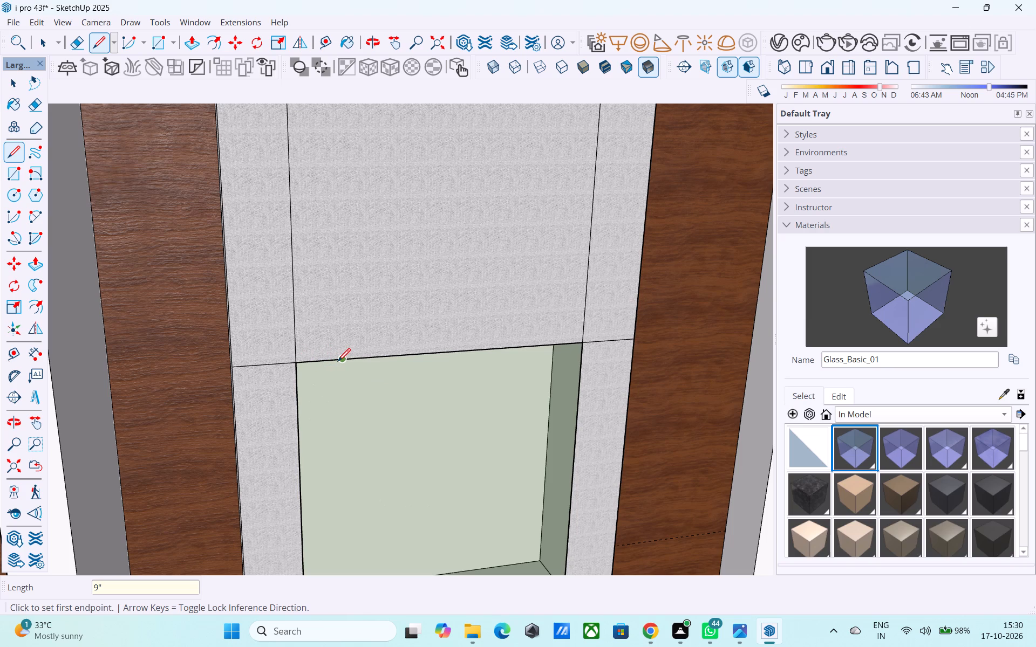
From the end of that 9" line, draw a 5' vertical line down to the pane's bottom edge.
click(338, 362)
scroll(337, 360, down, 6)
middle_drag(376, 497, 362, 551)
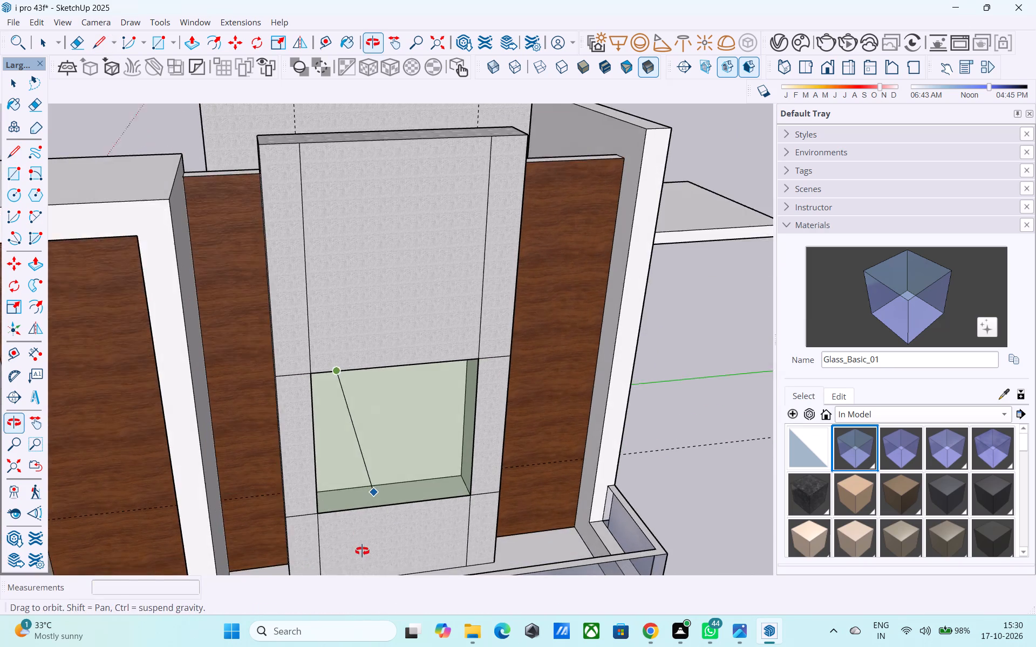
middle_drag(362, 551, 362, 552)
scroll(344, 515, up, 4)
click(336, 506)
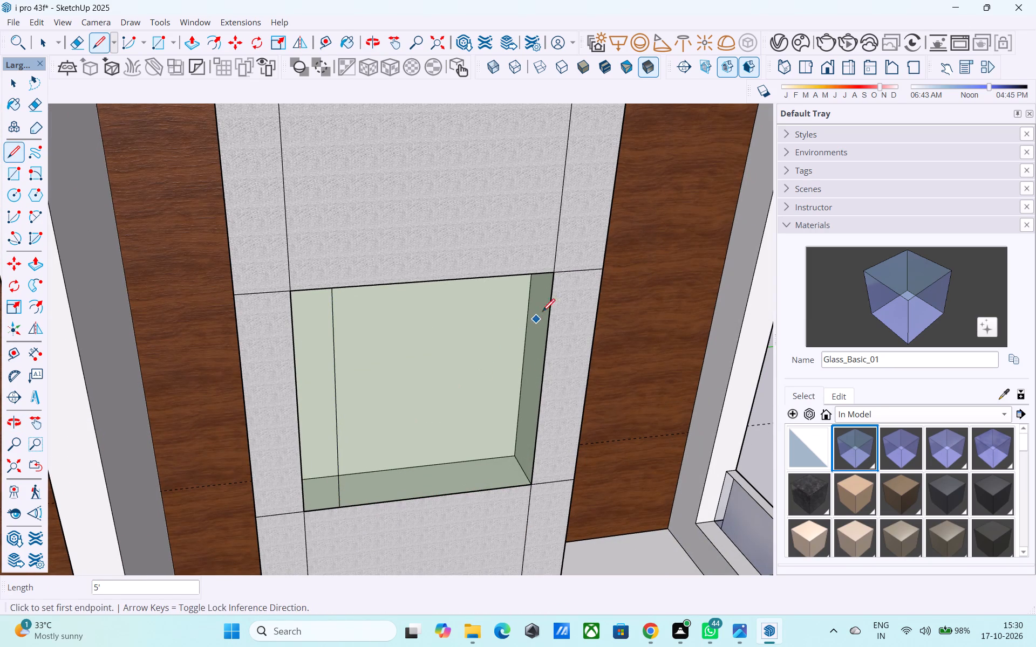
From the pane's other upper corner, draw a 9" line along the top edge and a 5' vertical line to the bottom edge.
click(555, 274)
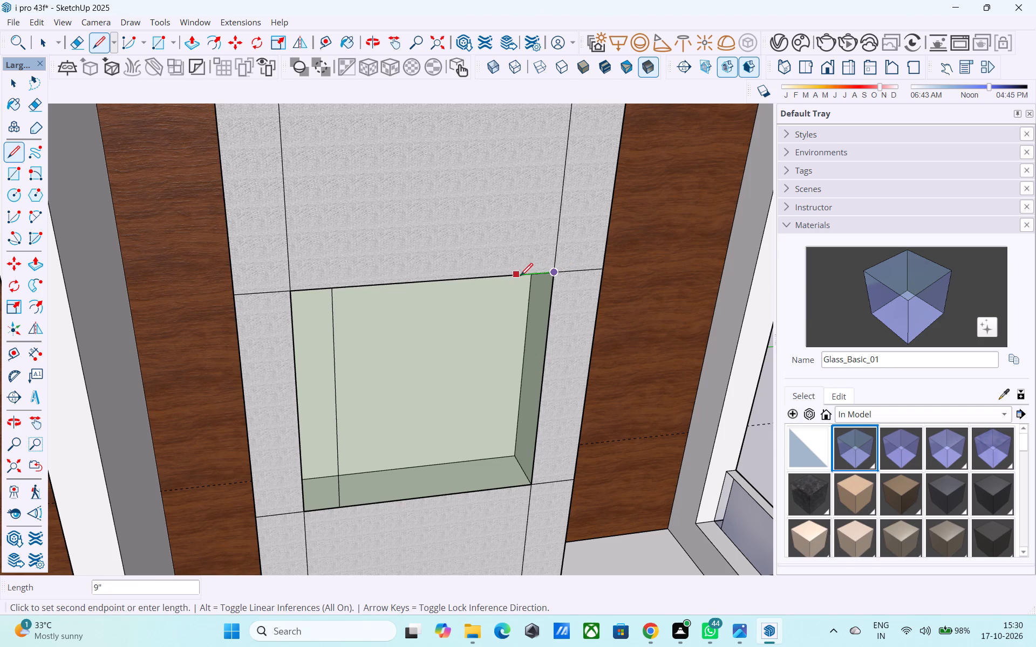
click(518, 277)
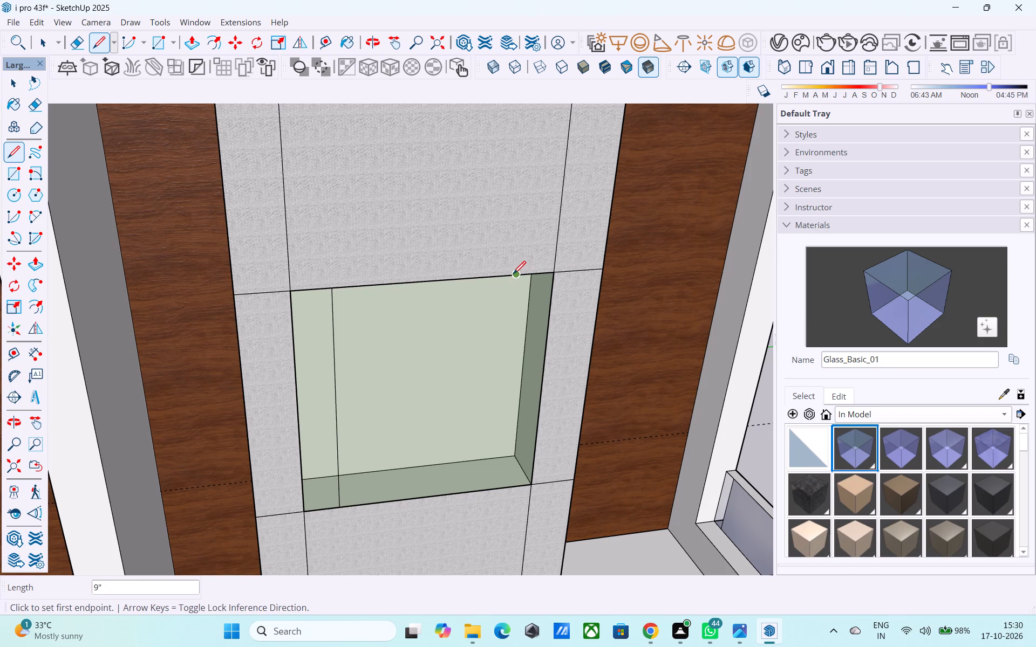
click(513, 274)
click(500, 493)
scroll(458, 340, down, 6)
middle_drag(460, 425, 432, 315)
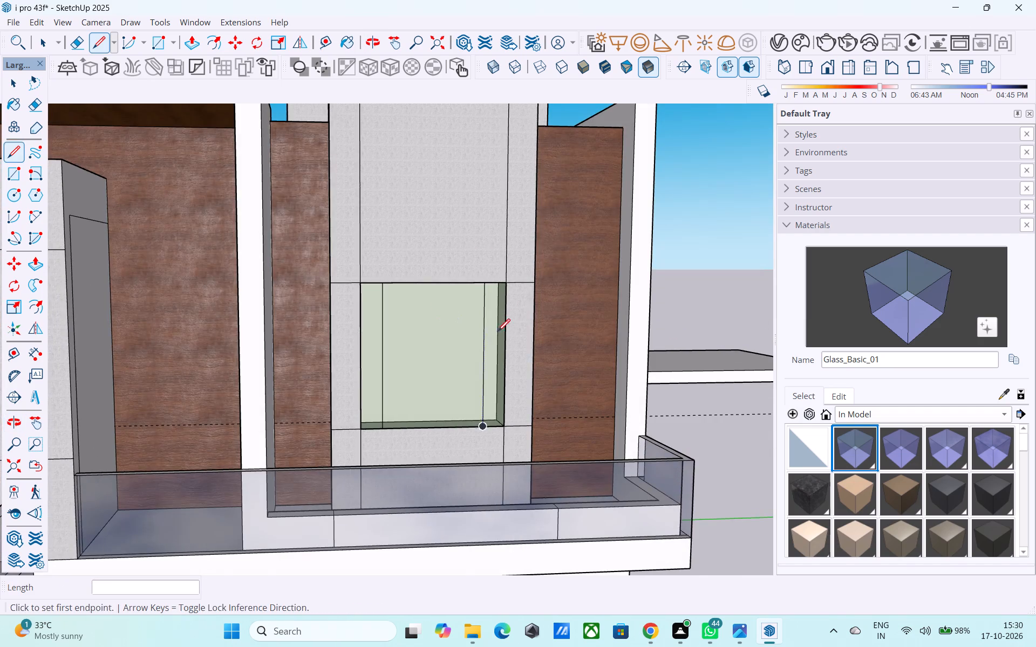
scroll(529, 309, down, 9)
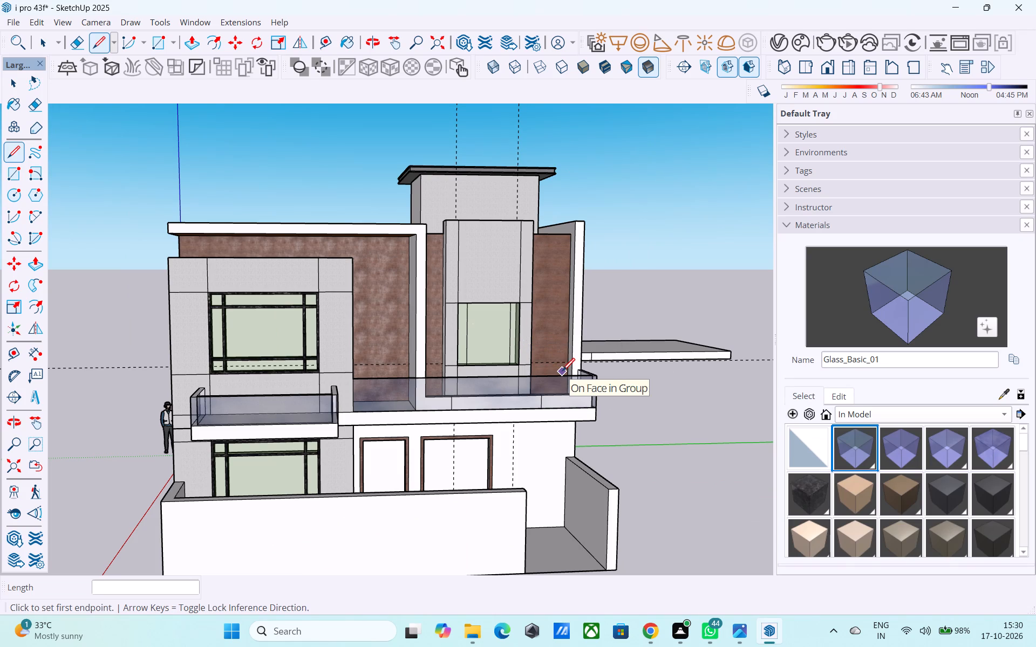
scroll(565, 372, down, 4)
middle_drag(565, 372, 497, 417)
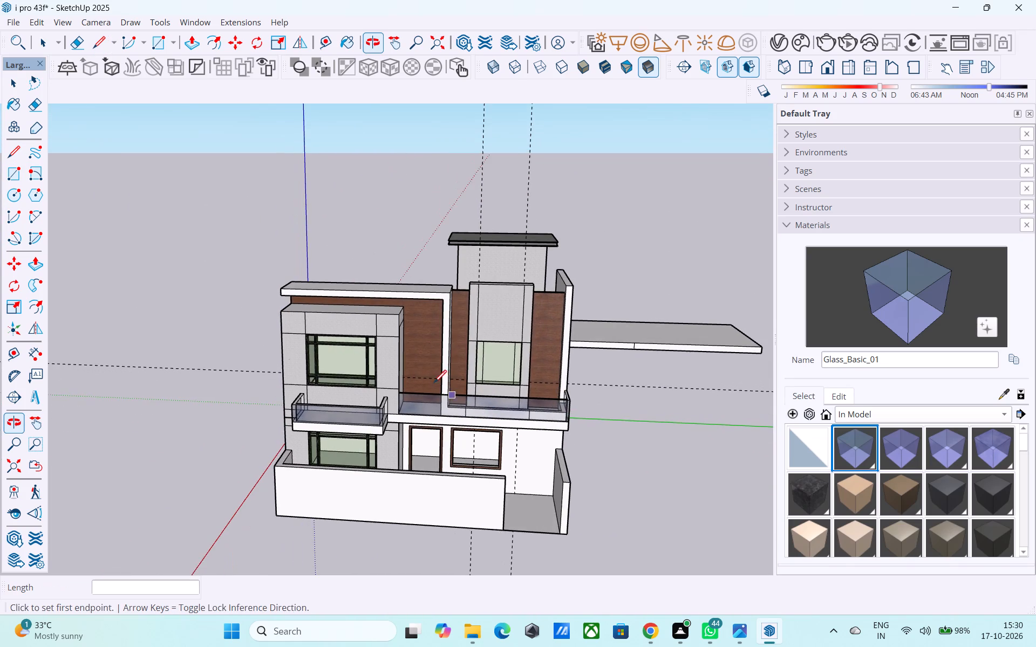
Examine the whole house exterior and the newly divided upper-storey window from several angles.
scroll(419, 366, up, 3)
key(space)
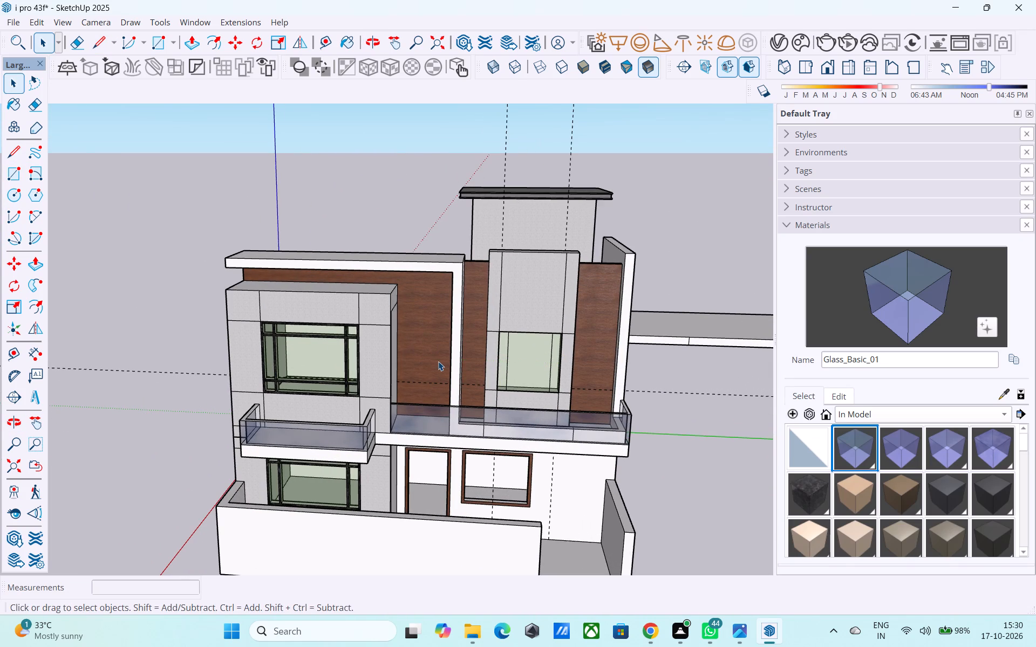
middle_drag(420, 457, 421, 444)
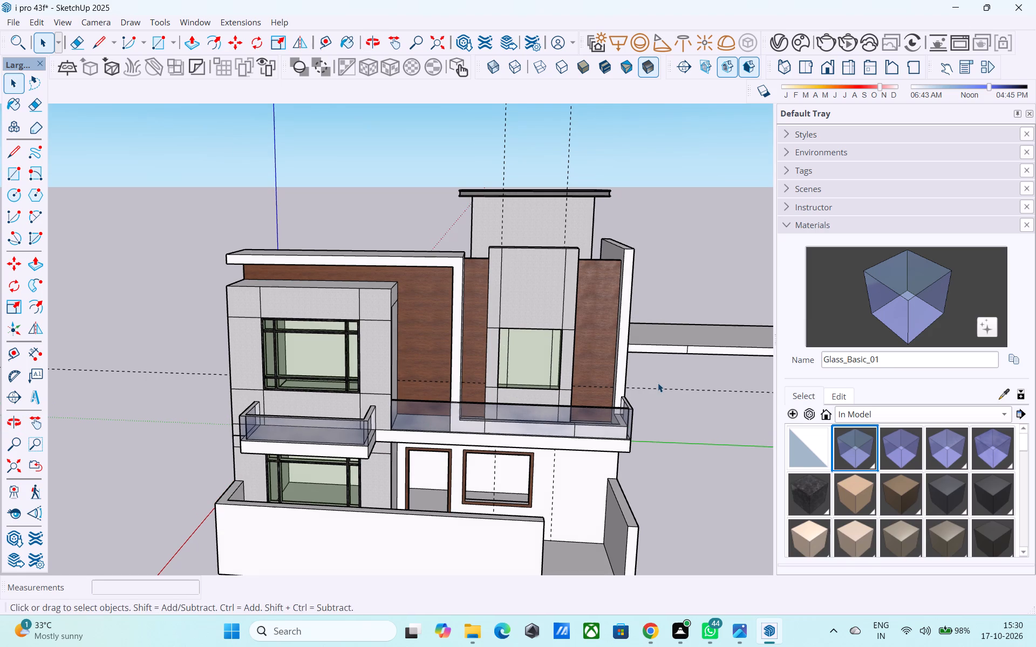
scroll(661, 383, down, 5)
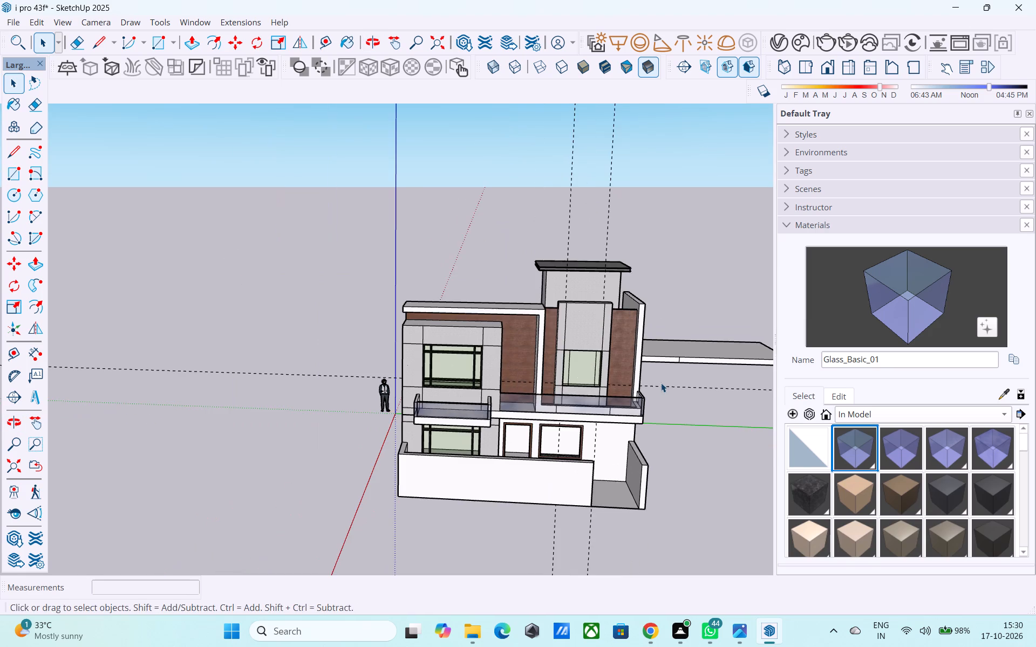
middle_drag(661, 383, 643, 337)
scroll(554, 225, up, 5)
middle_drag(549, 218, 583, 155)
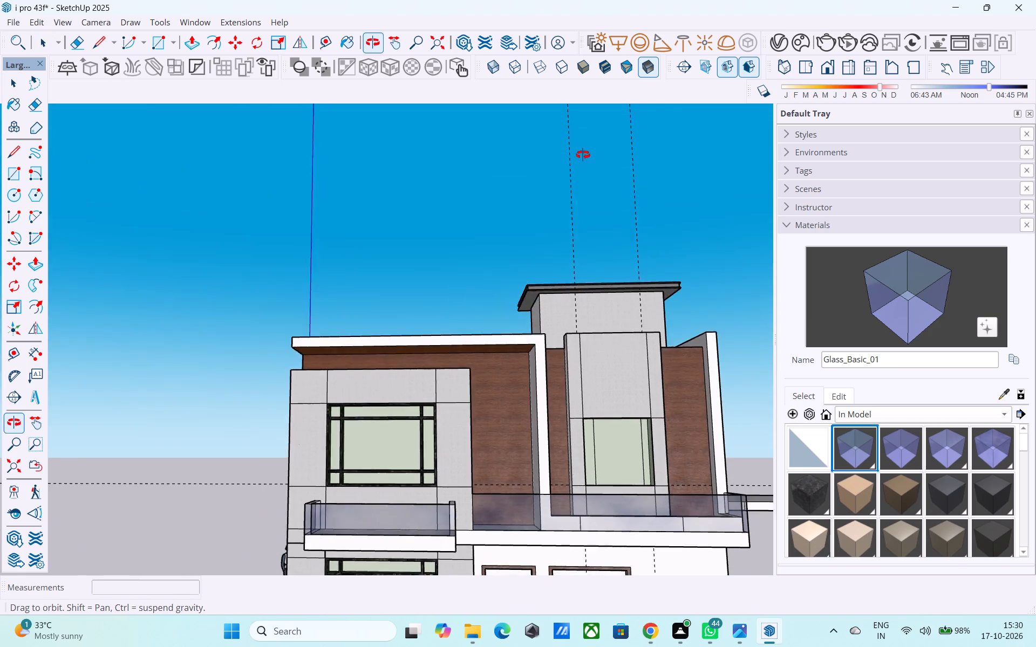
middle_drag(583, 155, 759, 218)
scroll(483, 323, up, 2)
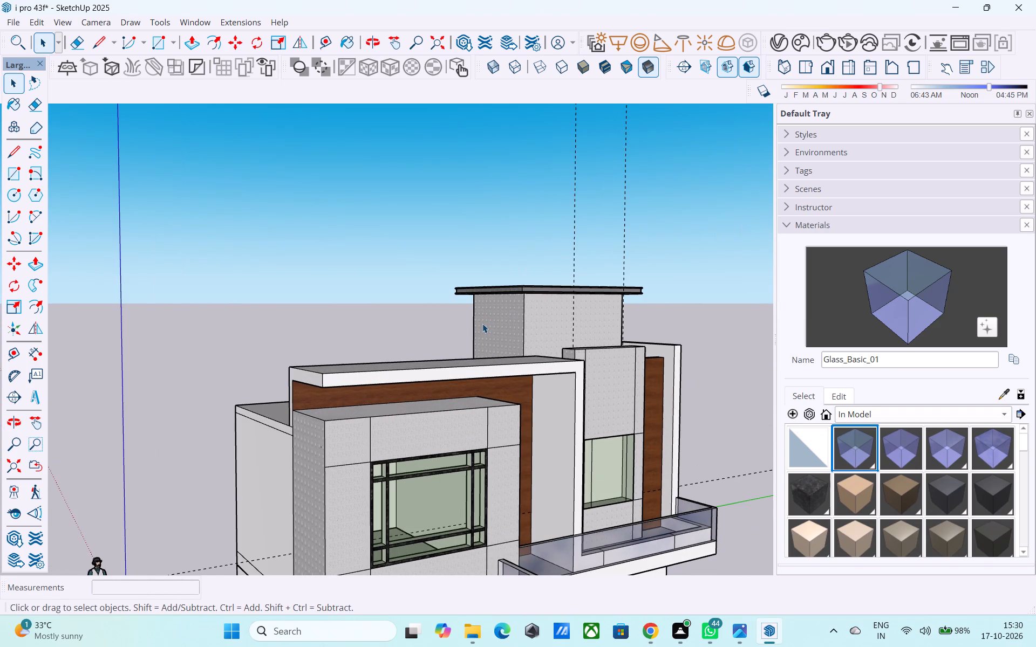
middle_drag(404, 453, 449, 404)
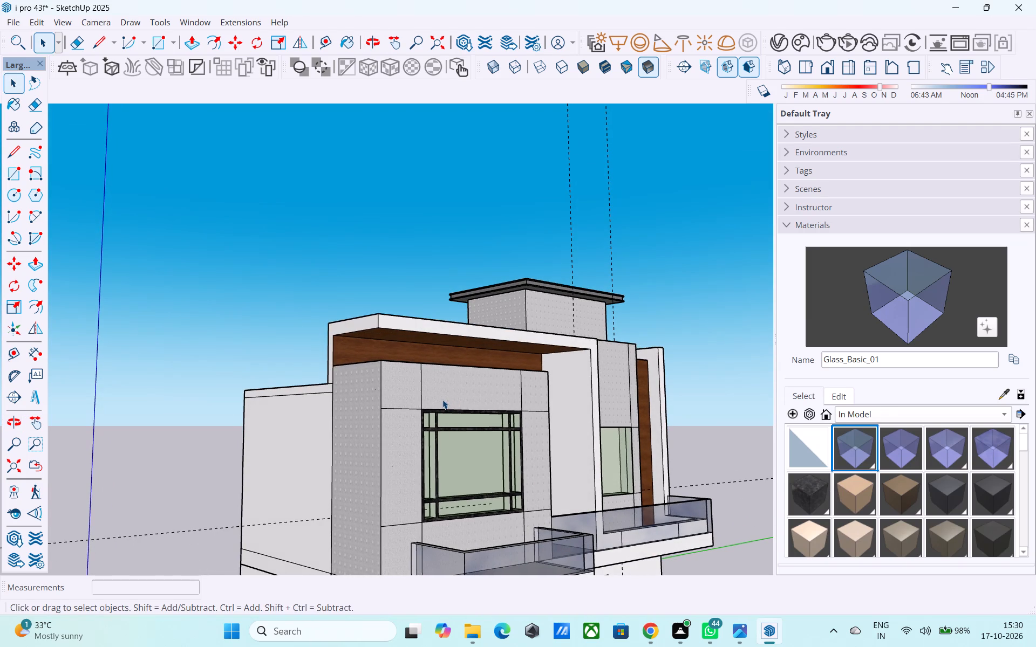
scroll(442, 400, down, 4)
middle_drag(476, 429, 302, 412)
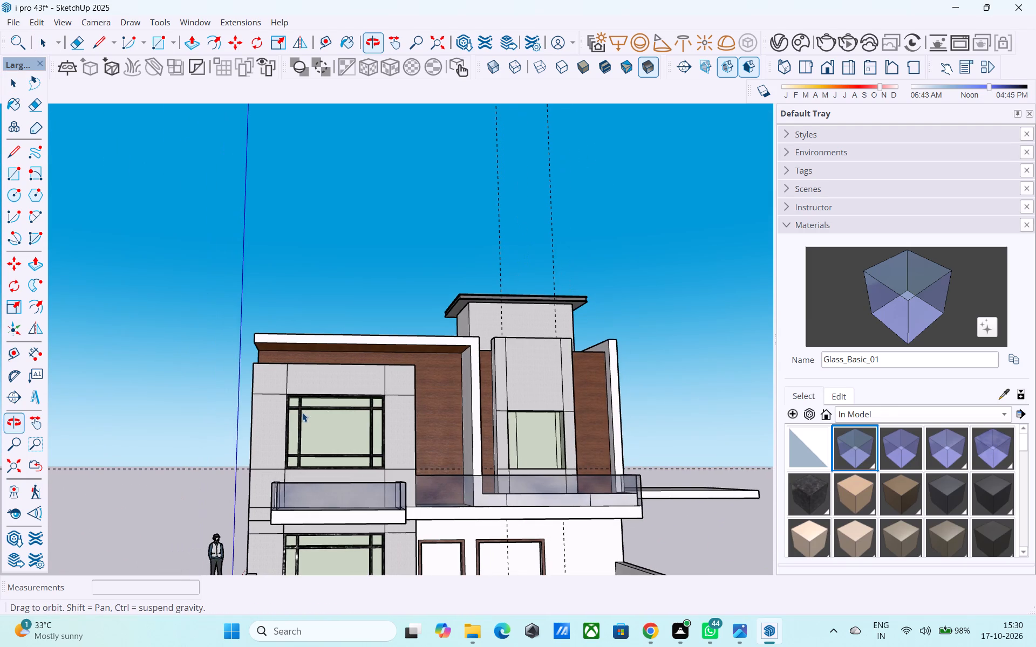
scroll(303, 416, down, 5)
middle_drag(284, 421, 260, 457)
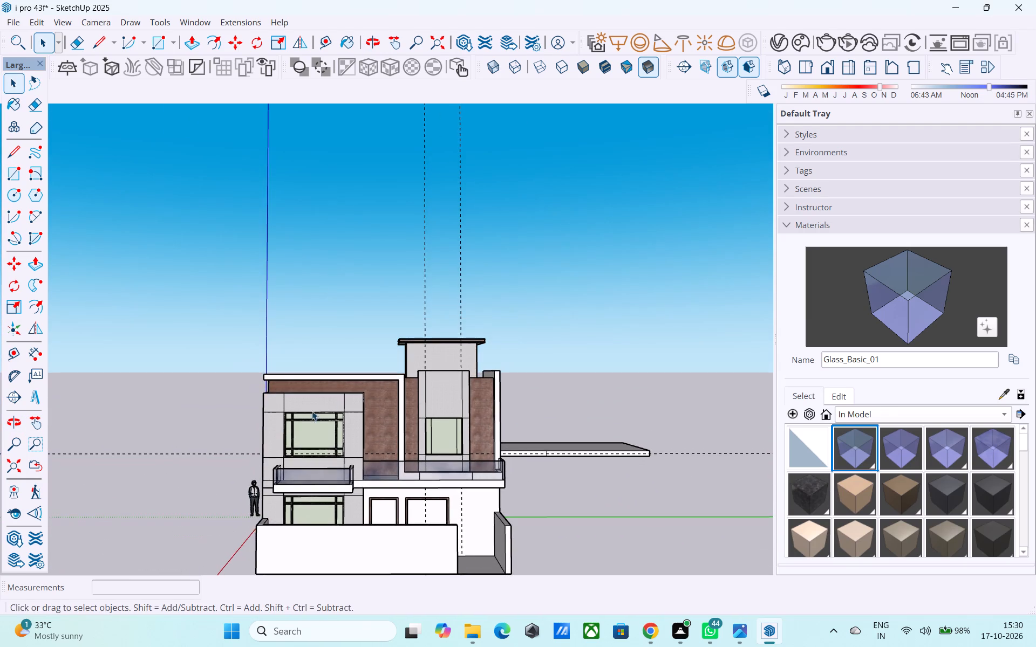
scroll(372, 398, down, 5)
middle_drag(389, 404, 372, 479)
scroll(372, 479, up, 6)
middle_drag(423, 450, 337, 373)
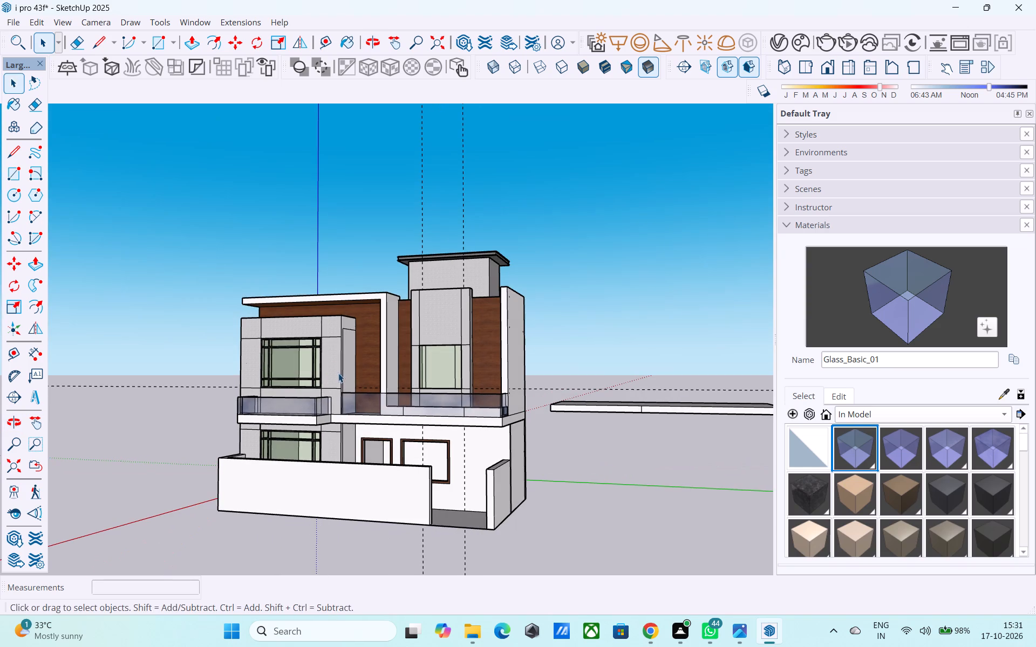
Paint the ground-floor walls and boundary wall with D01_Frost_White from the Solid Colors materials.
click(844, 417)
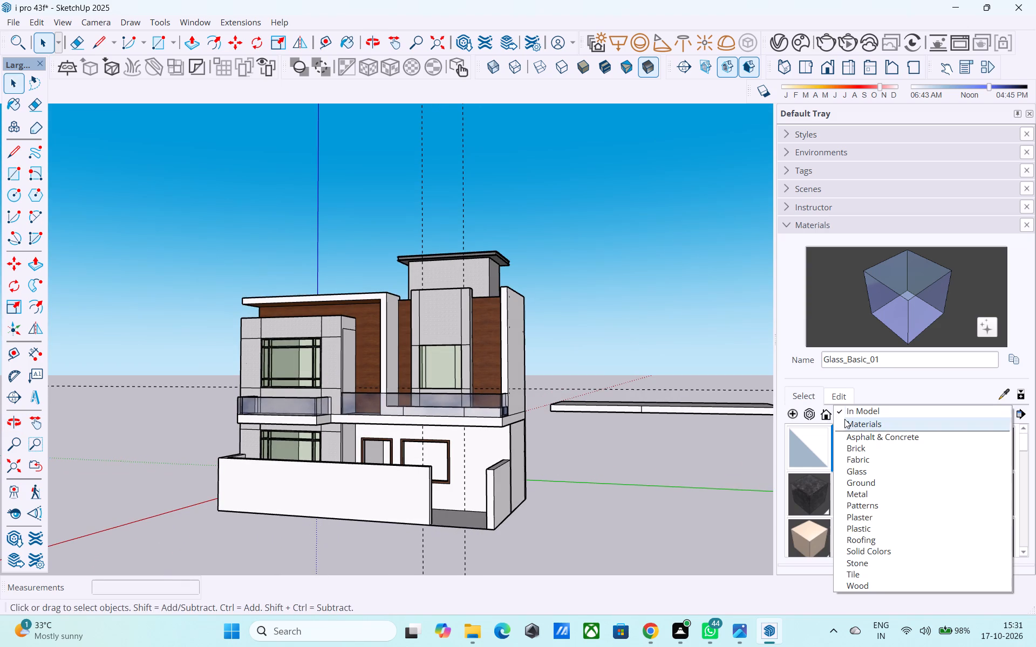
click(862, 548)
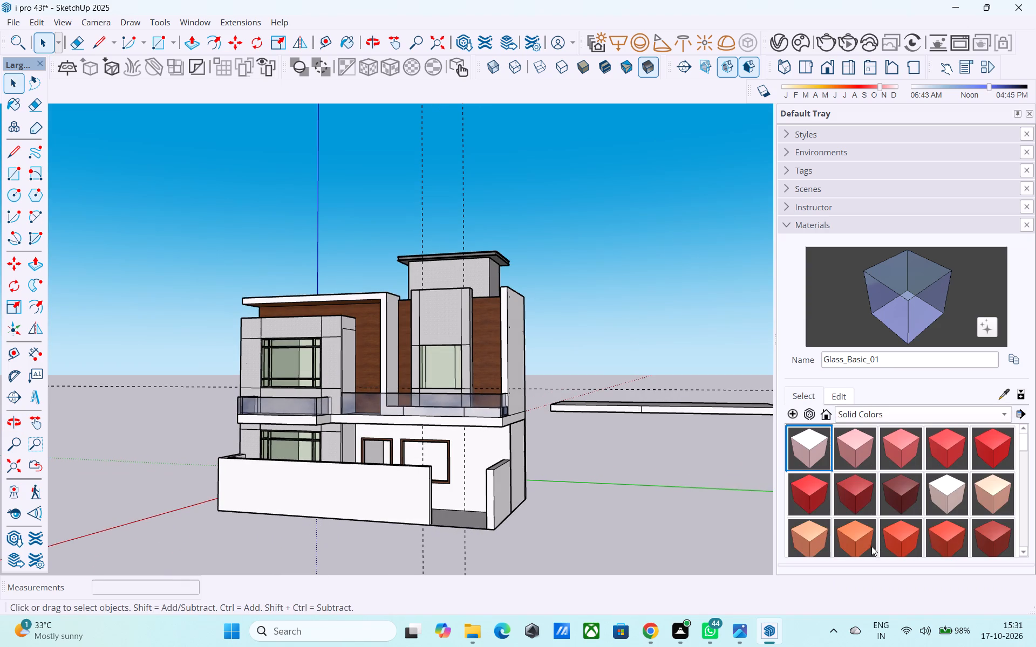
scroll(885, 533, down, 5)
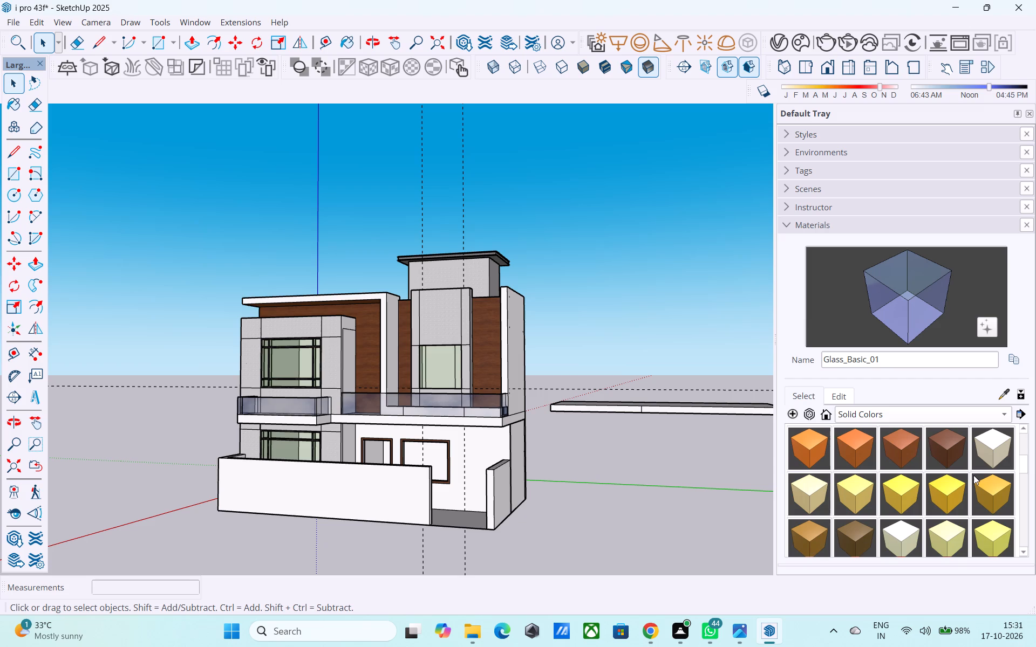
scroll(1017, 459, up, 1)
click(994, 486)
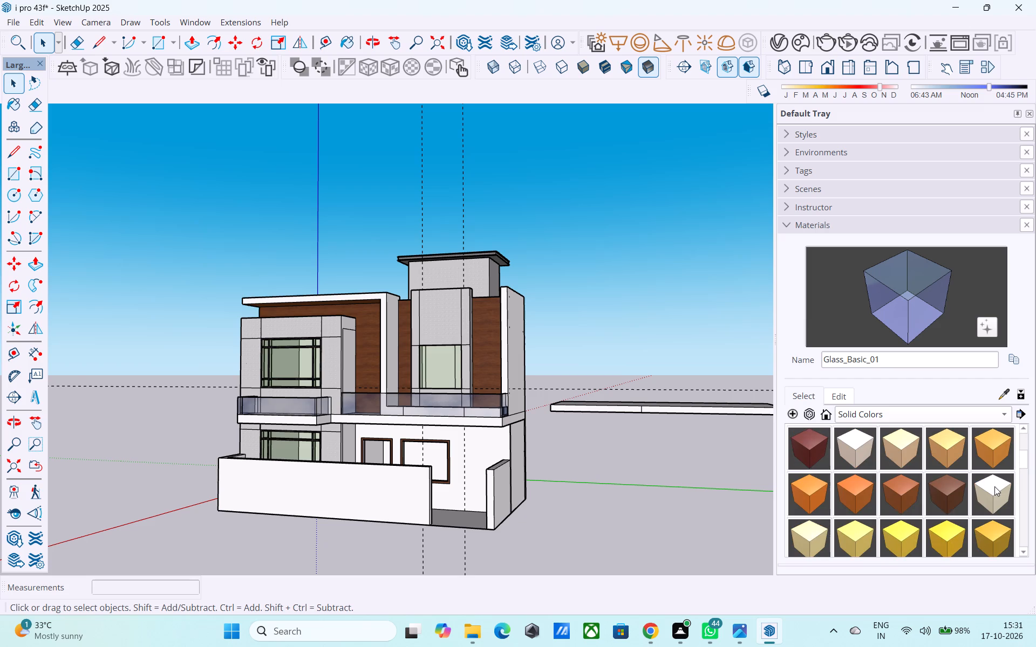
scroll(450, 472, up, 3)
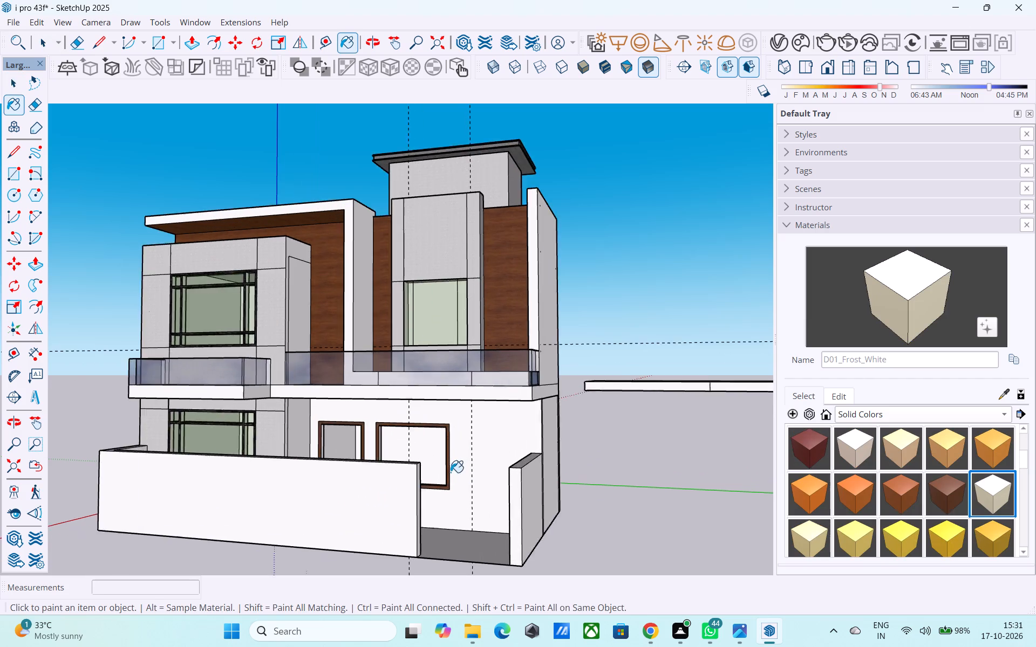
scroll(451, 472, up, 4)
click(465, 462)
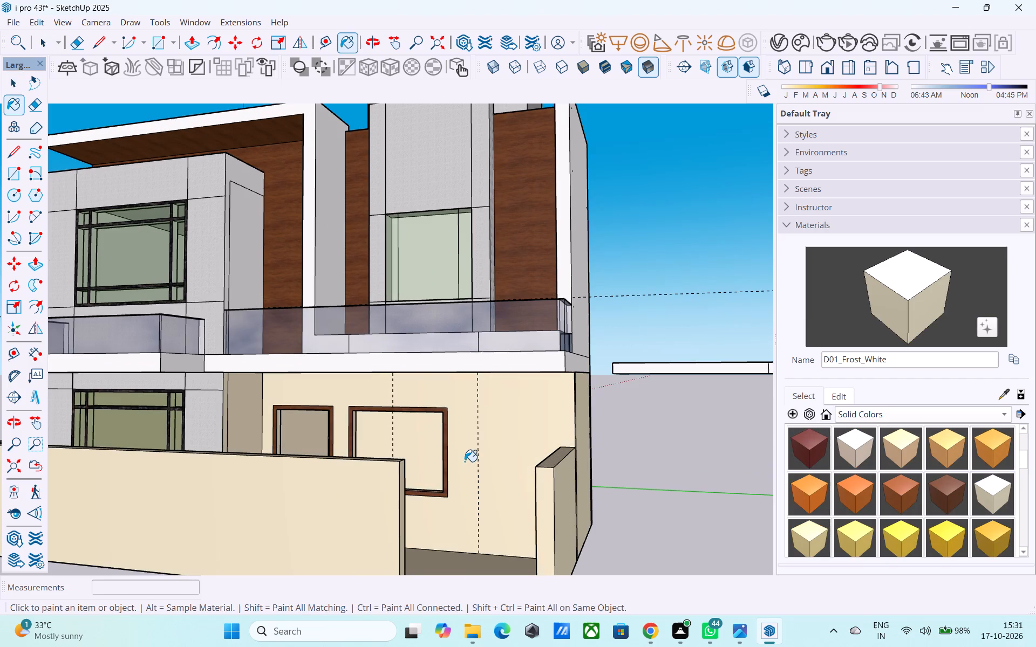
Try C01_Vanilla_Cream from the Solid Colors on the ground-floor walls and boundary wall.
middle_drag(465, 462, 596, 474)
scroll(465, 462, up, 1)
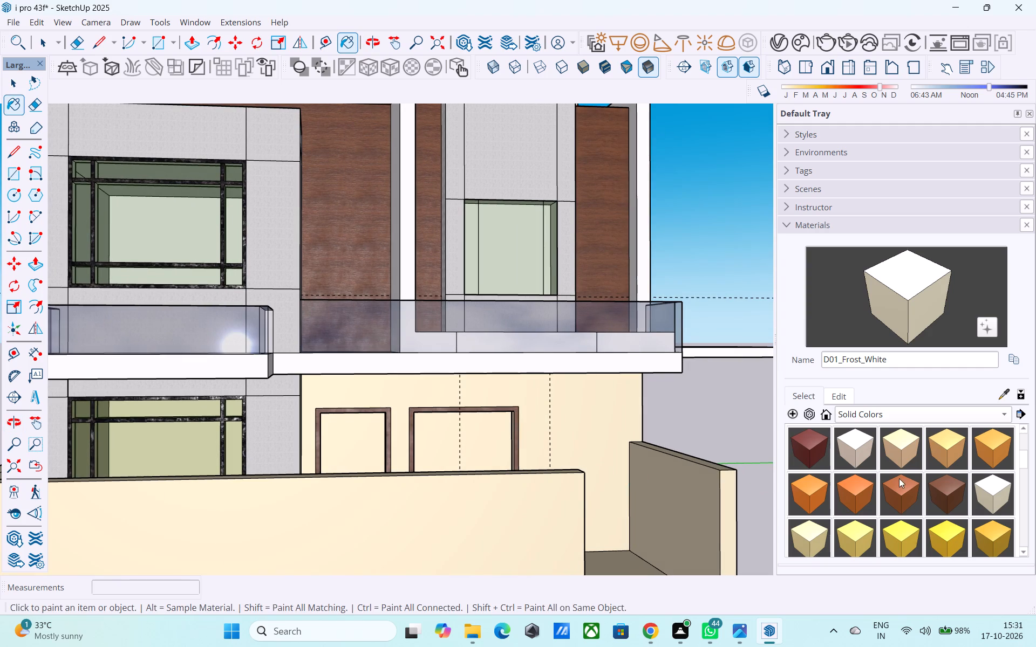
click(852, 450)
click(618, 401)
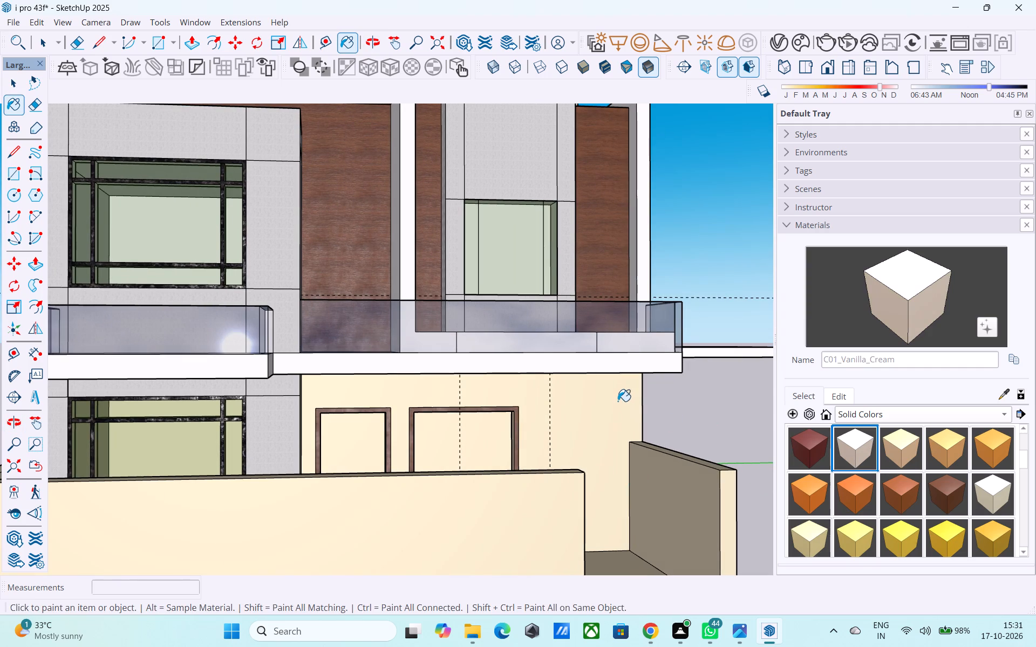
Repaint the ground-floor walls and boundary wall with D01_Frost_White.
click(983, 491)
click(552, 522)
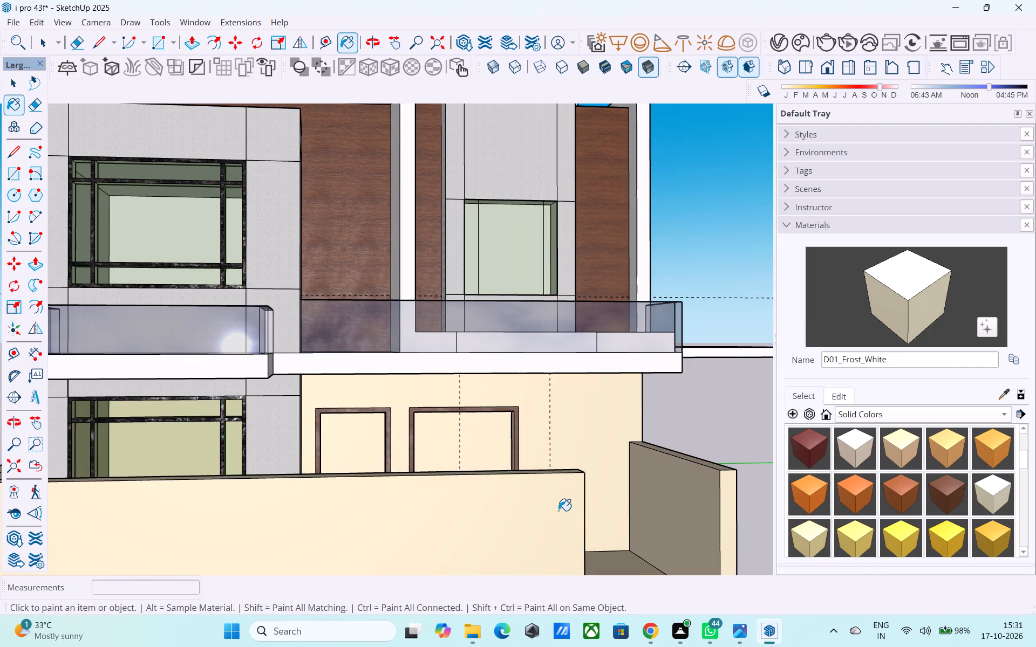
Shift the D01_Frost_White material's colour slightly towards a greener, paler cream on the color wheel.
scroll(559, 506, down, 5)
middle_drag(559, 506, 276, 488)
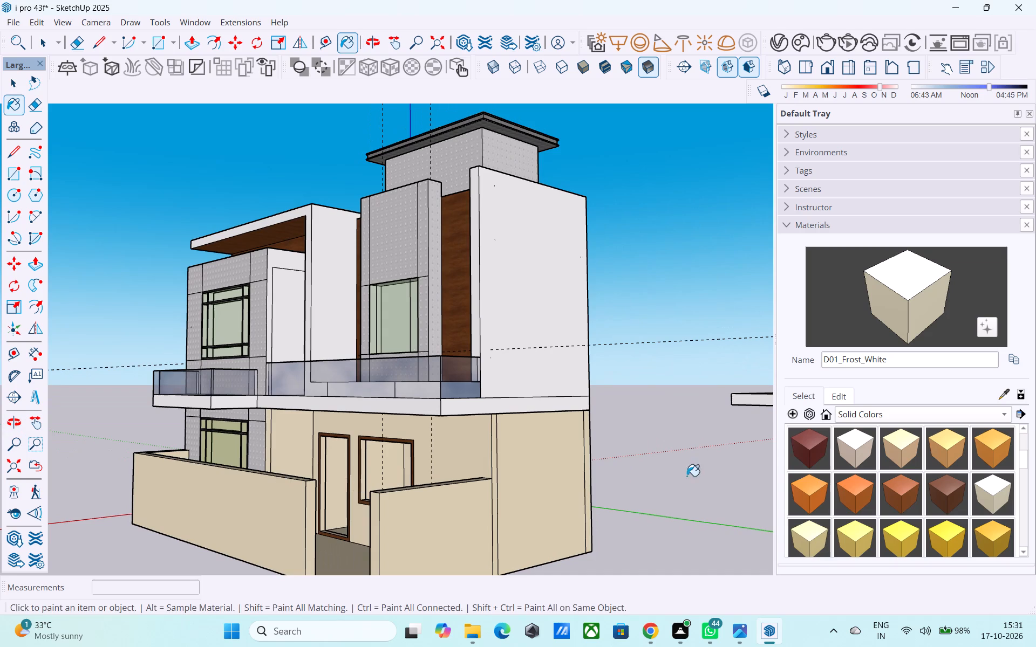
click(833, 396)
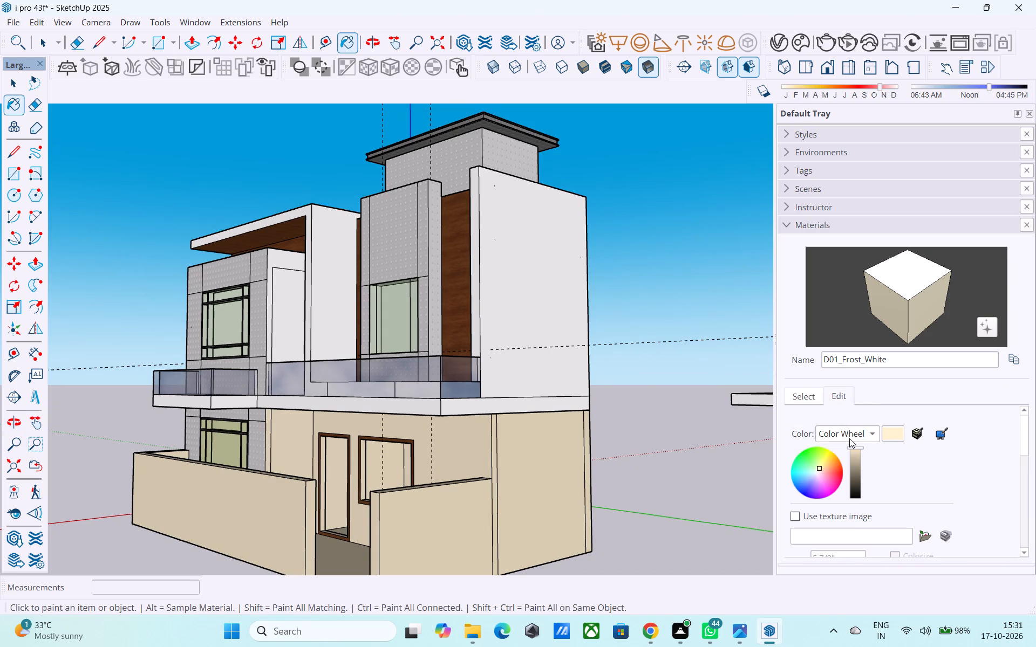
click(855, 447)
click(818, 469)
Examine the recoloured ground floor, balcony slab and upper storey from the front, side and below.
middle_drag(407, 497, 629, 511)
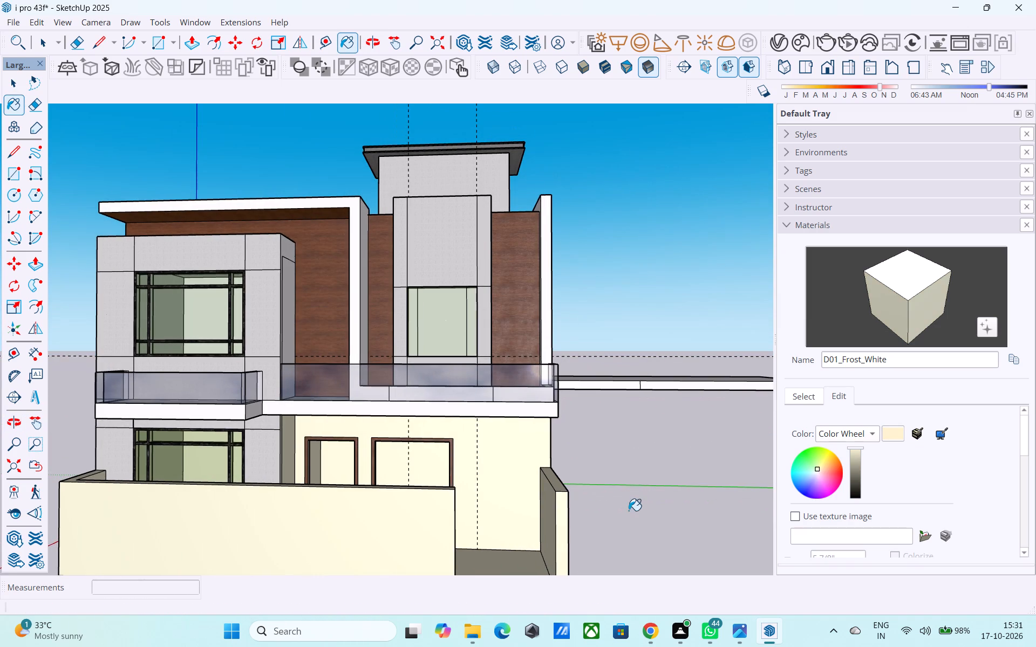
scroll(648, 495, down, 5)
middle_drag(401, 524, 161, 533)
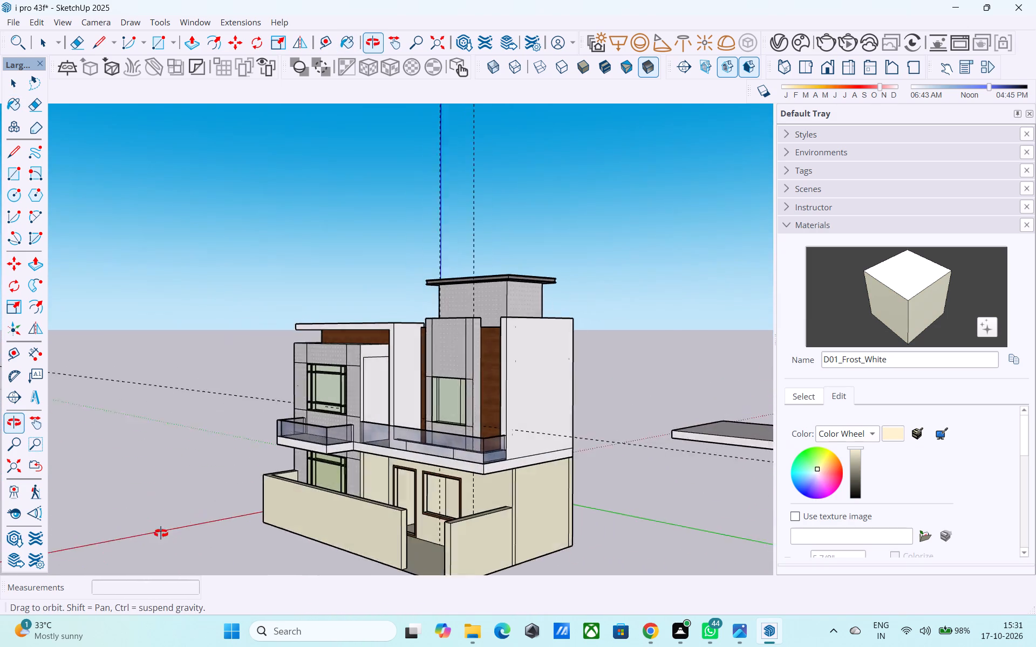
middle_drag(161, 533, 246, 517)
middle_drag(454, 504, 578, 492)
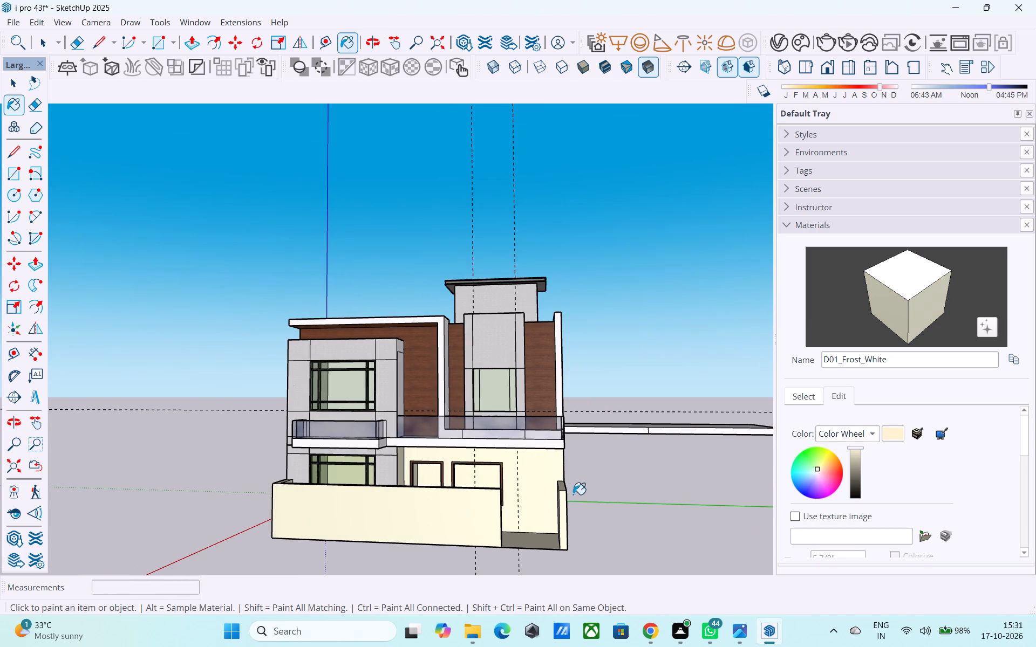
scroll(573, 494, up, 5)
scroll(573, 494, down, 3)
middle_drag(566, 504, 564, 426)
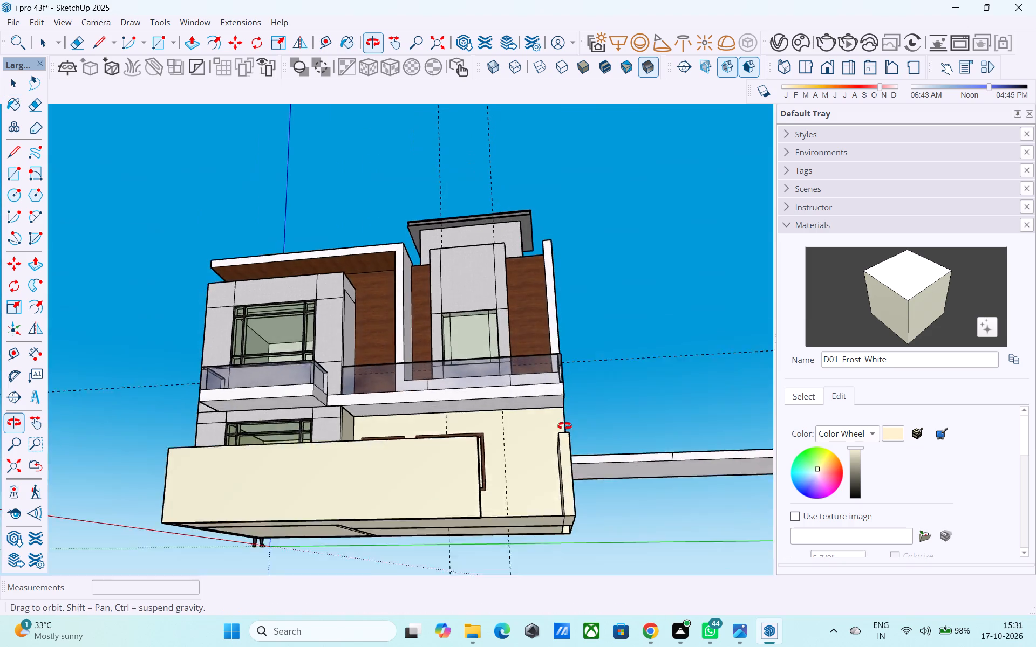
middle_drag(564, 426, 586, 315)
middle_drag(587, 316, 578, 313)
scroll(578, 313, up, 5)
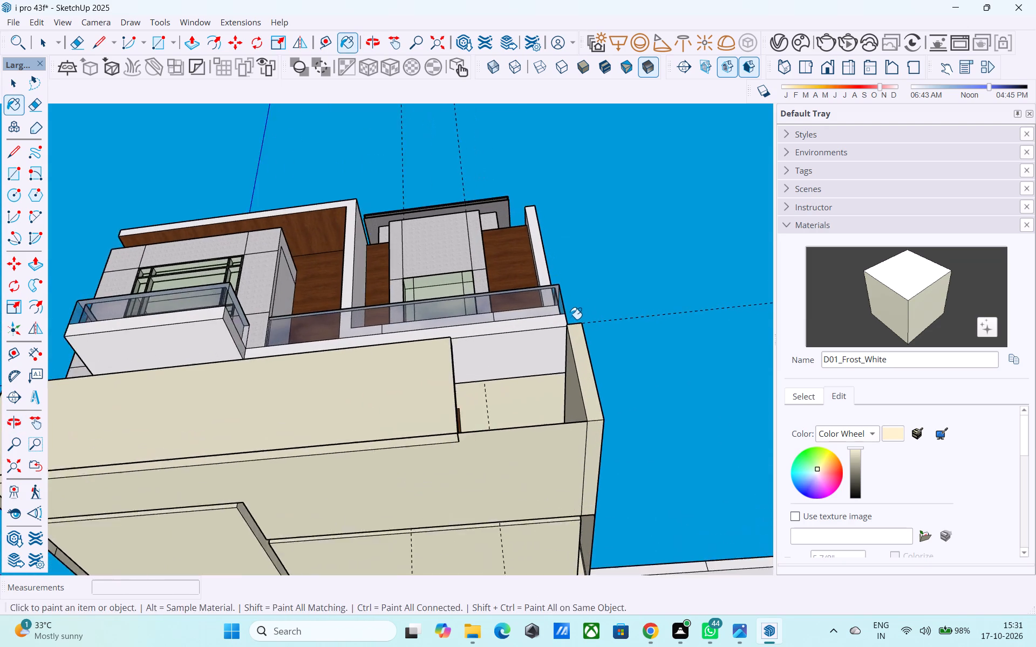
scroll(569, 319, up, 2)
middle_drag(553, 340, 548, 421)
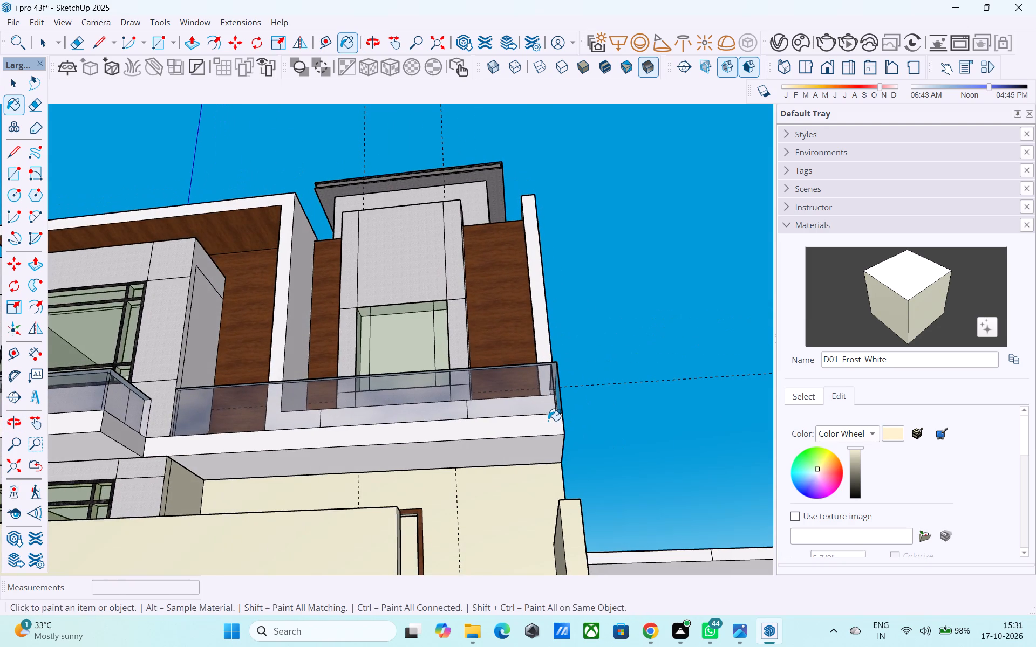
scroll(548, 421, down, 6)
middle_drag(547, 424, 534, 546)
middle_drag(482, 519, 470, 509)
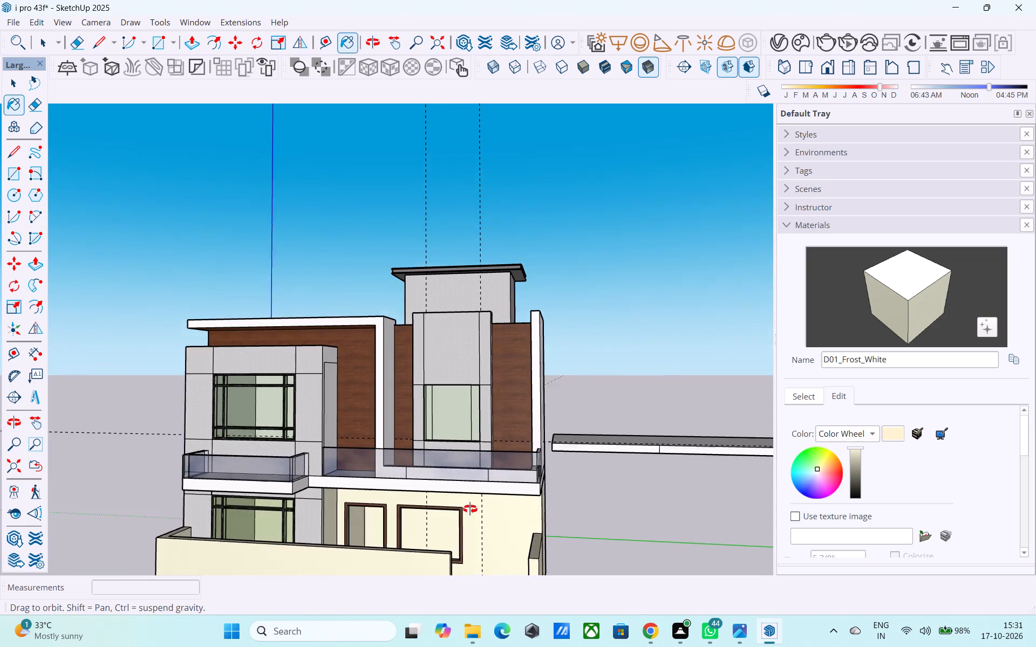
middle_drag(470, 509, 278, 479)
middle_drag(280, 478, 386, 492)
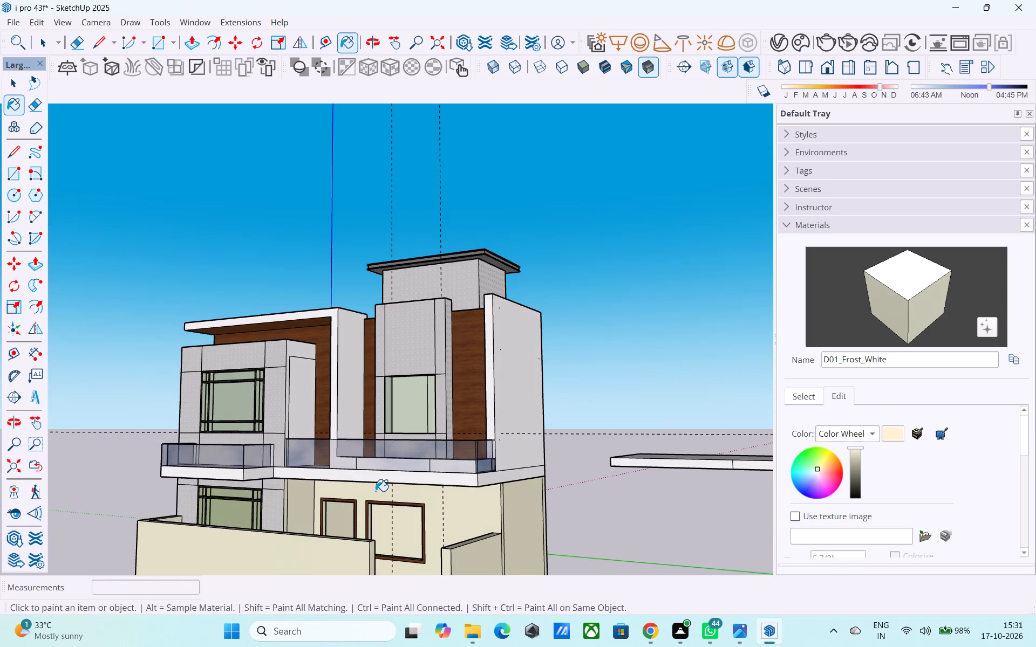
middle_drag(357, 487, 251, 536)
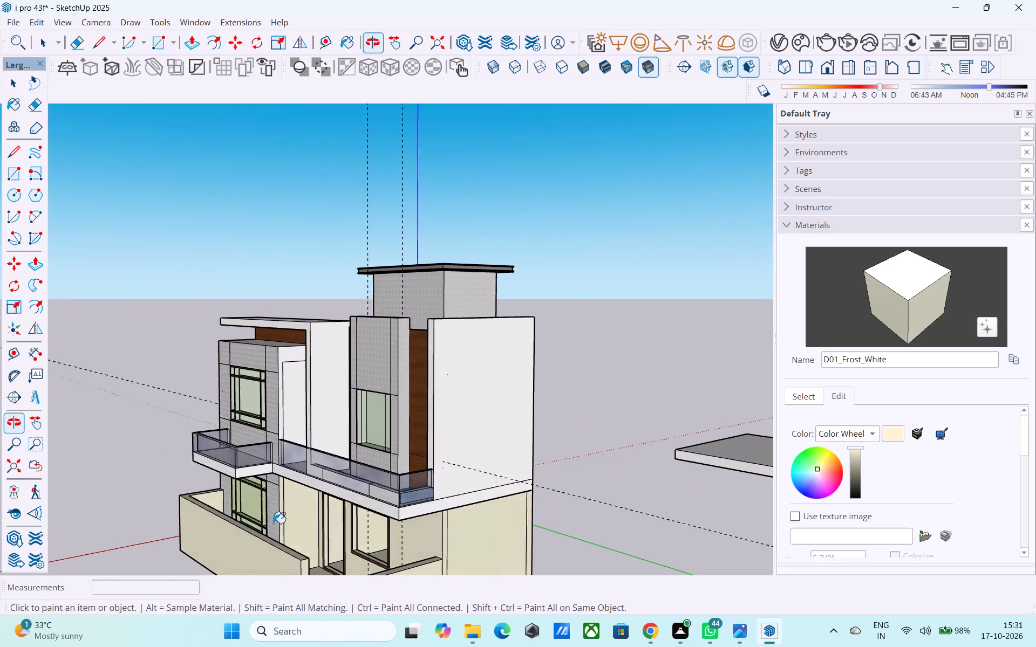
Open the upper-storey group and extend the balcony slab's long front face outward 4', flush with the projecting balcony's front.
scroll(333, 499, up, 4)
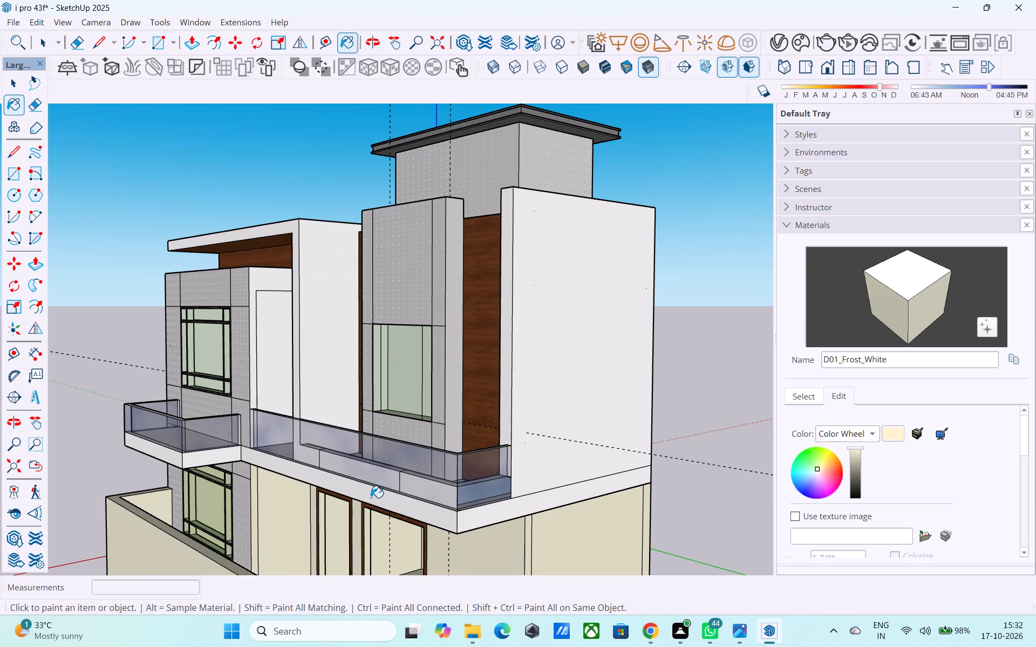
middle_drag(371, 499, 376, 546)
scroll(353, 526, up, 1)
middle_drag(353, 526, 386, 550)
scroll(394, 541, up, 3)
key(space)
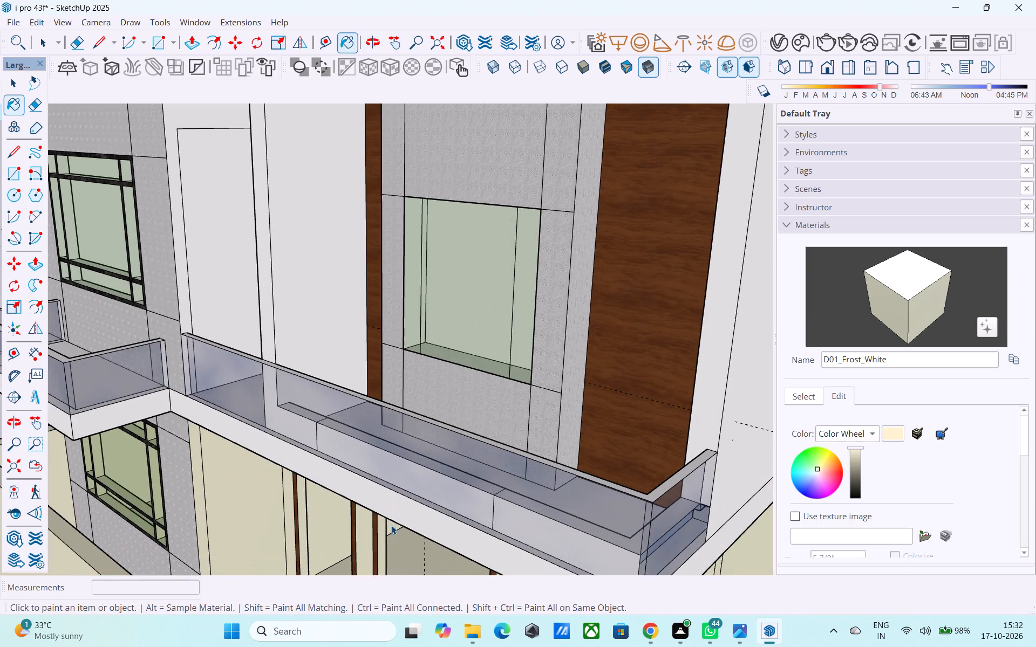
click(391, 510)
click(393, 506)
click(393, 505)
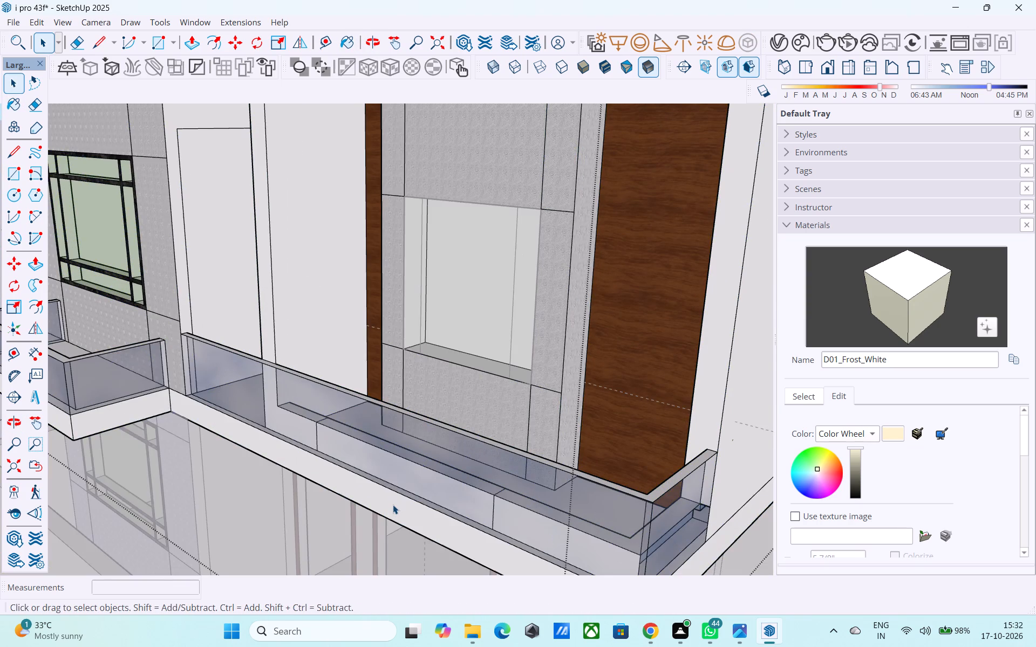
click(393, 505)
scroll(393, 505, down, 4)
click(393, 505)
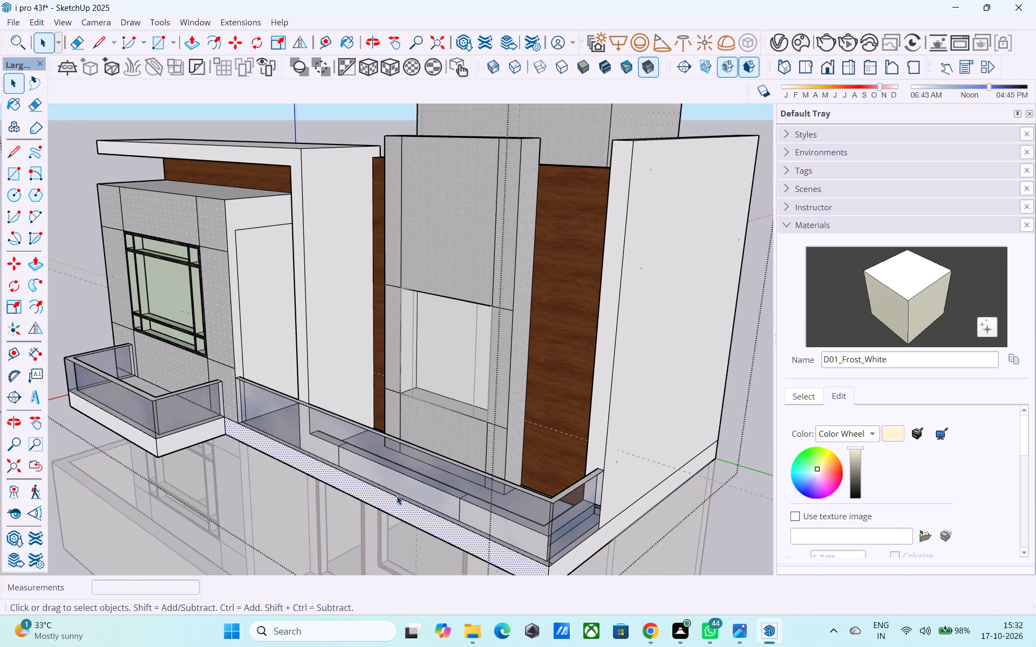
key(p)
click(394, 500)
click(173, 440)
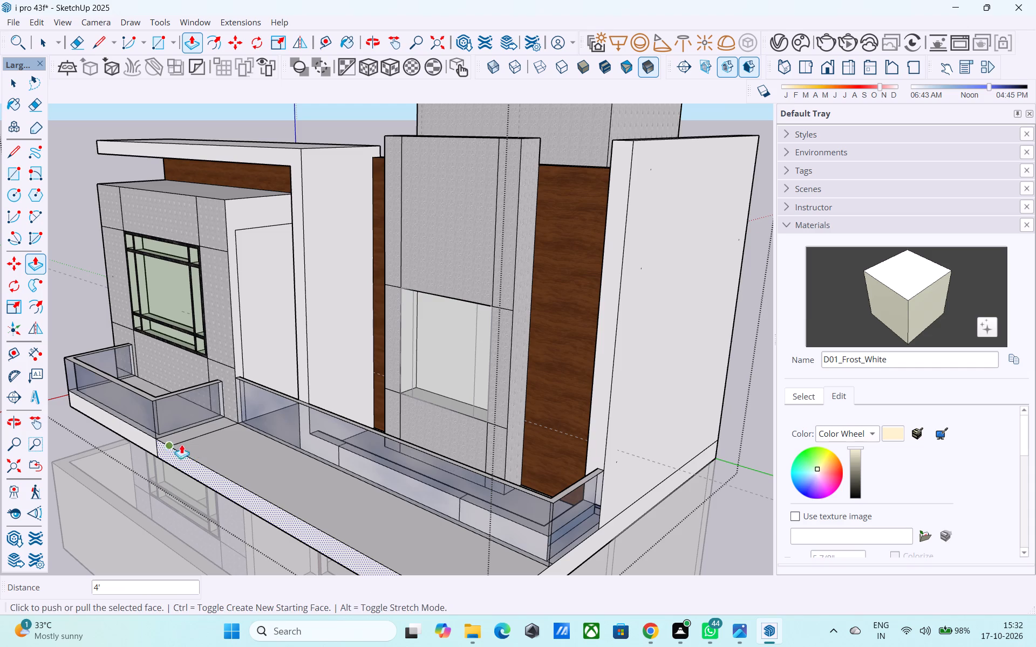
Examine the extended balcony slab's underside and outer front corner from below, relative to the ground-floor and boundary walls.
scroll(200, 459, down, 4)
middle_drag(312, 538, 305, 315)
middle_drag(406, 421, 375, 409)
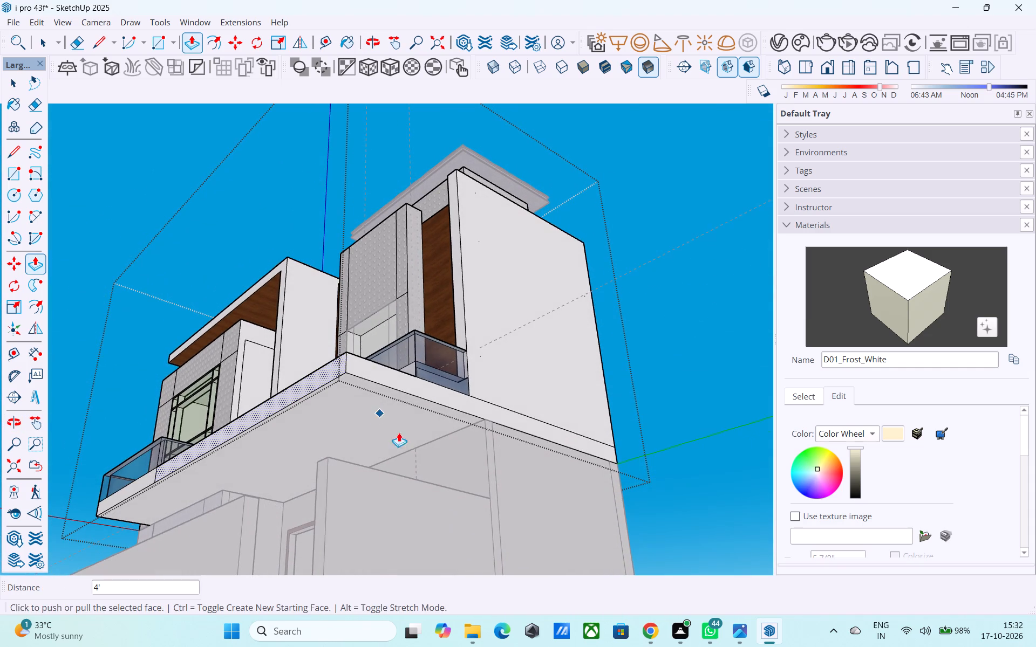
middle_drag(425, 456, 479, 430)
scroll(439, 415, up, 6)
middle_drag(438, 414, 424, 328)
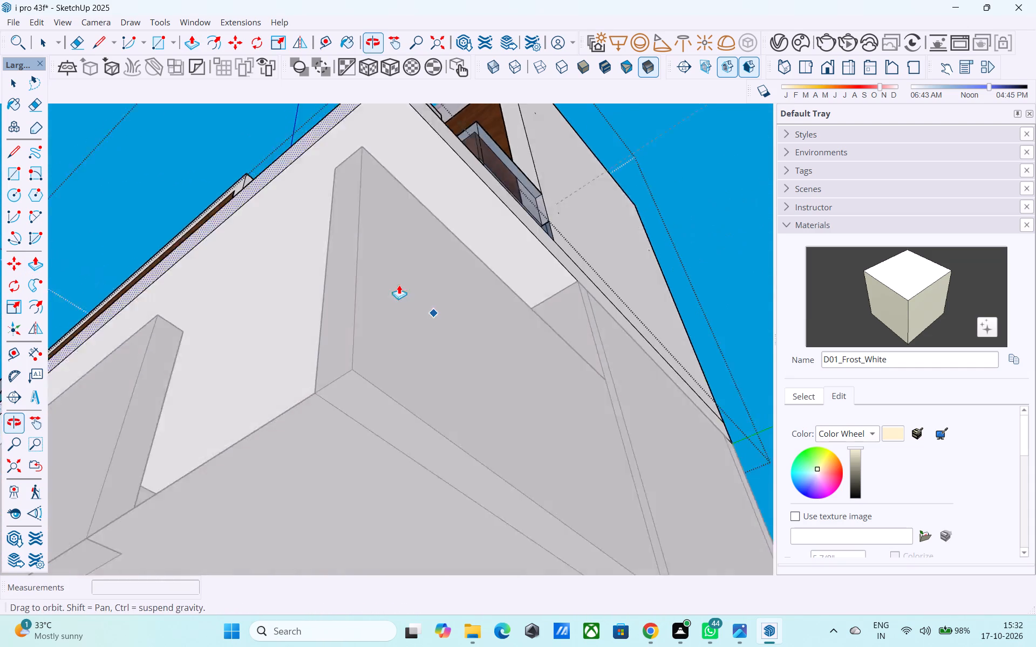
middle_drag(383, 348, 448, 480)
scroll(448, 466, down, 15)
middle_drag(482, 299, 379, 368)
scroll(372, 343, up, 9)
middle_drag(492, 403, 419, 306)
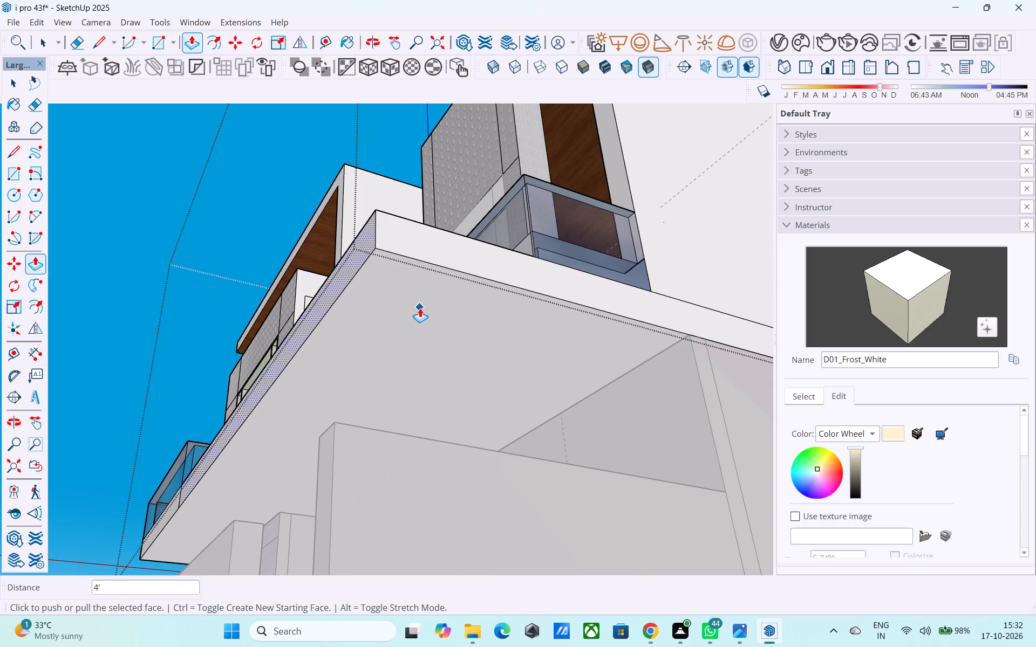
scroll(412, 309, down, 3)
scroll(414, 316, up, 1)
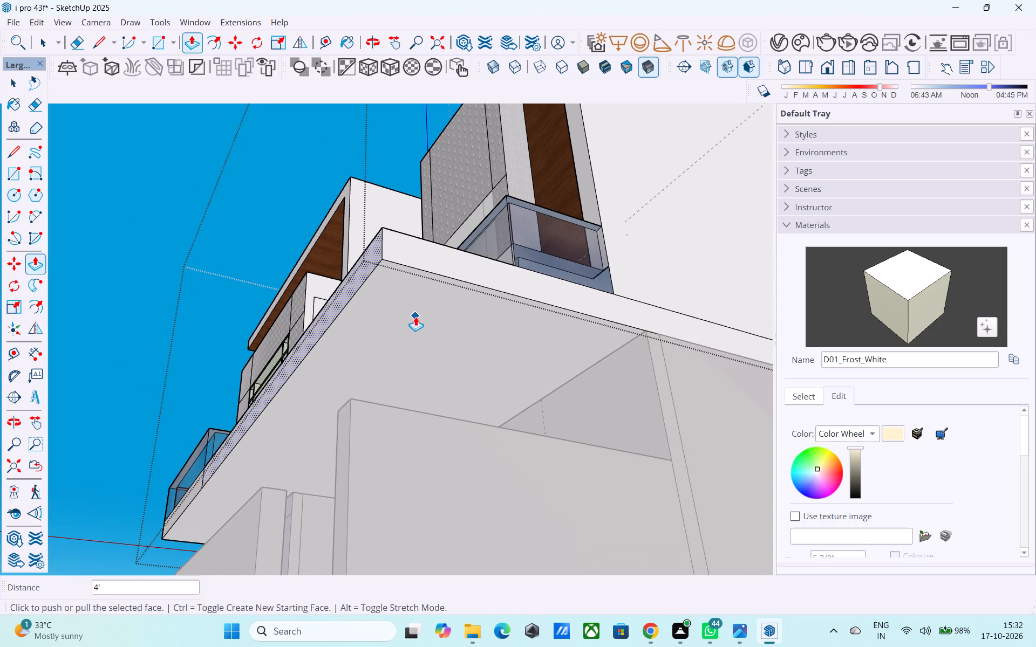
middle_drag(415, 316, 459, 367)
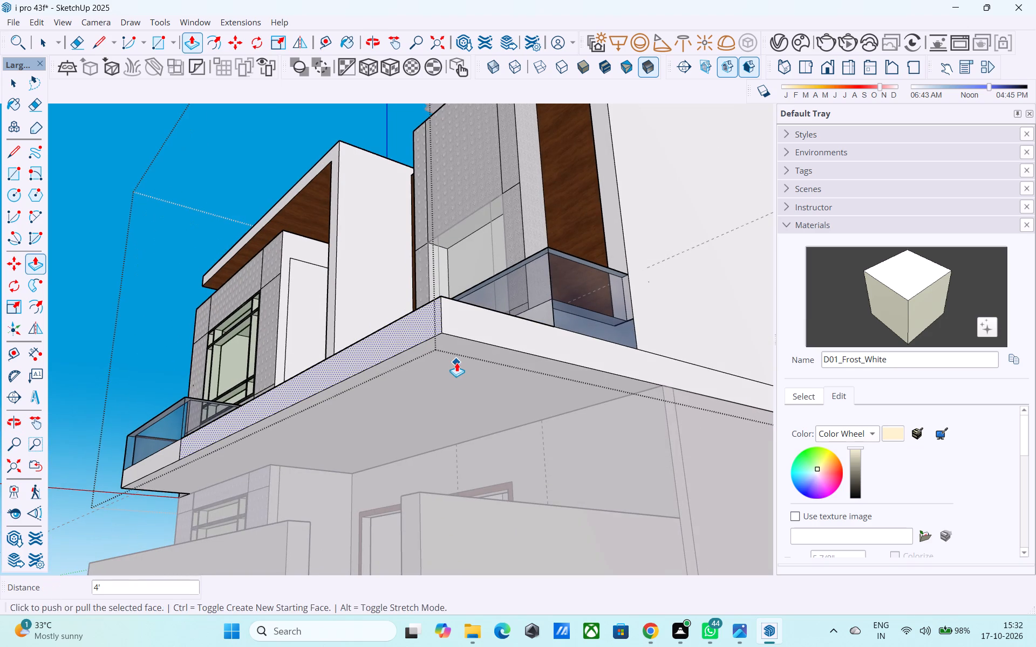
middle_drag(326, 283, 366, 234)
scroll(366, 208, up, 3)
scroll(317, 229, down, 4)
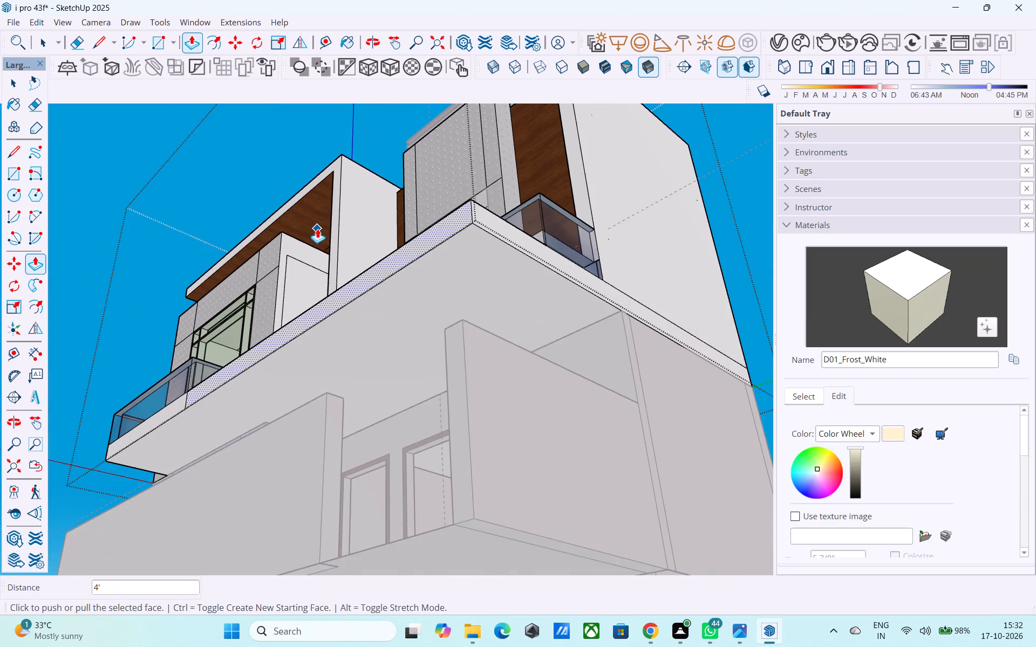
scroll(378, 272, down, 1)
middle_drag(579, 233, 572, 226)
Draw a 9" by 1' rectangle on the balcony slab's underside, starting from its outer front corner.
scroll(517, 198, up, 1)
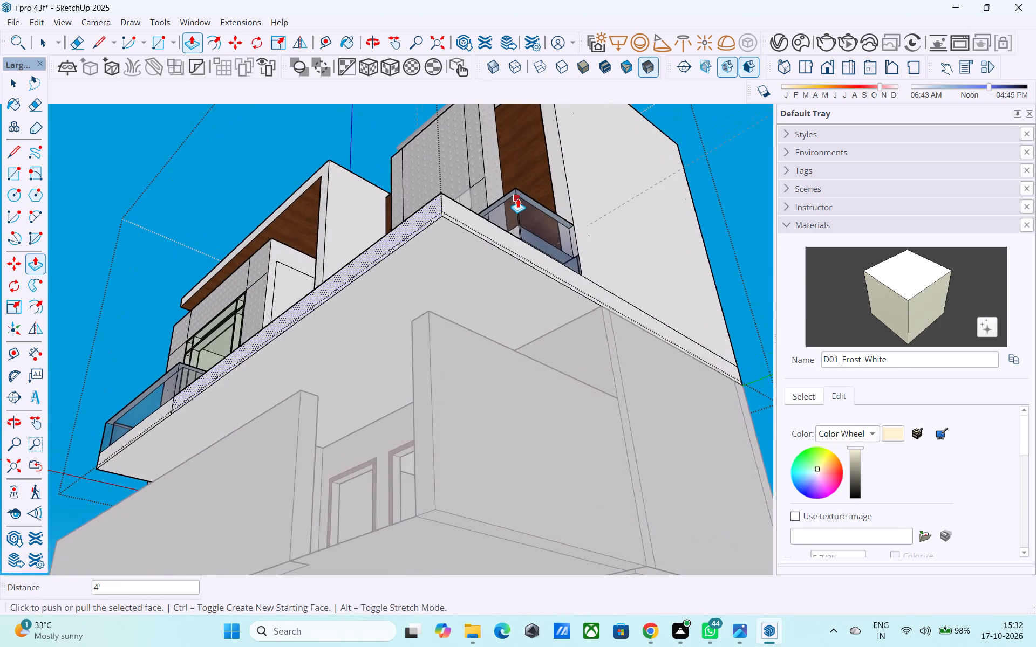
scroll(517, 198, up, 3)
scroll(447, 211, up, 1)
middle_drag(440, 210, 441, 204)
scroll(432, 216, up, 1)
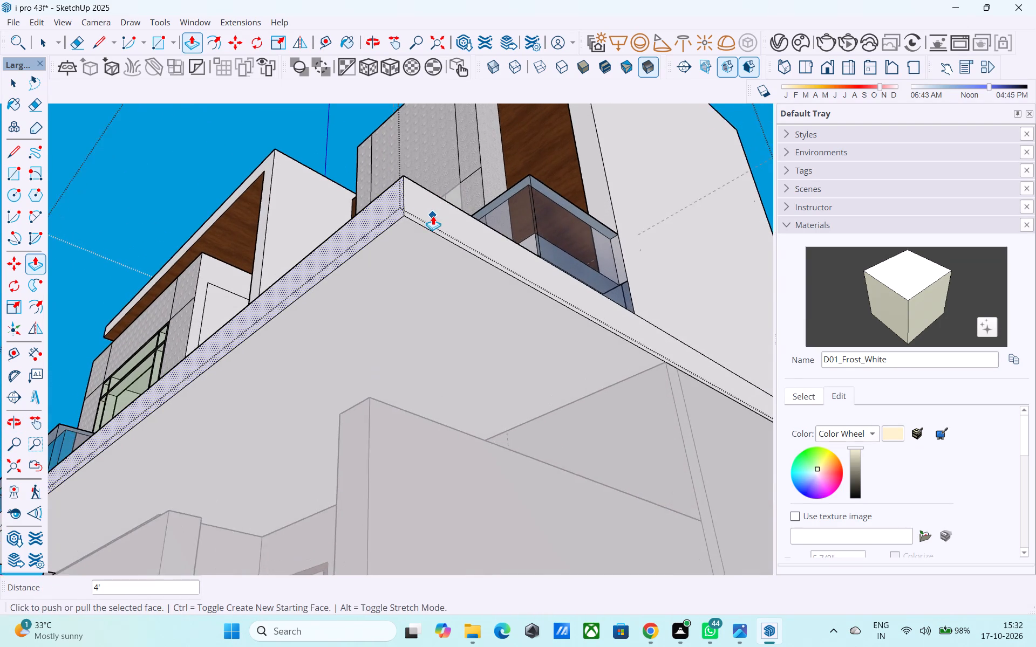
scroll(433, 216, up, 2)
key(r)
click(401, 215)
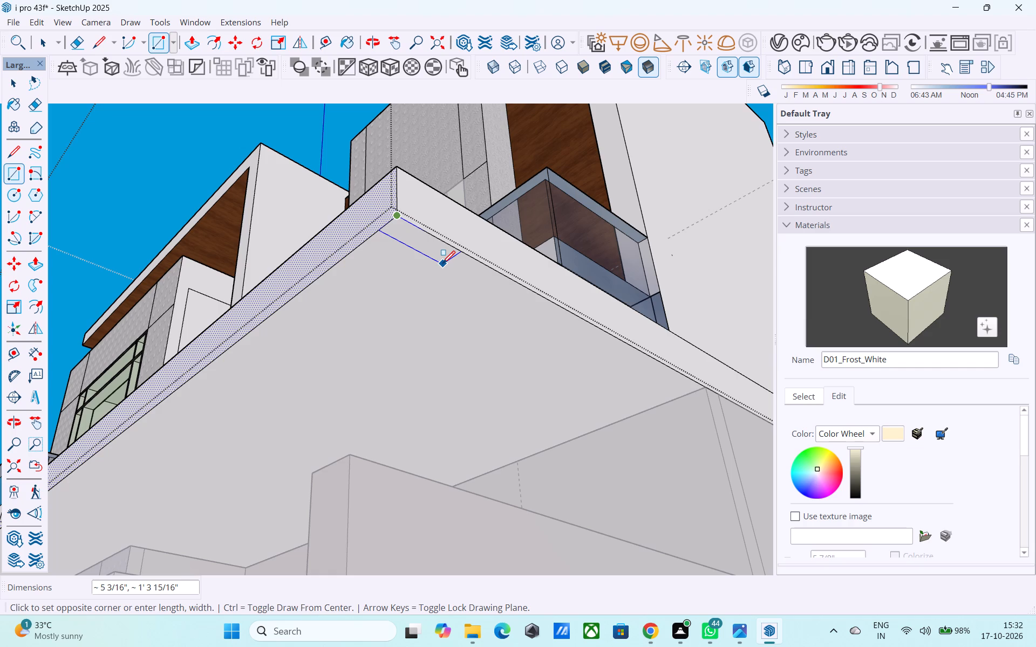
text(9")
text(,1')
key(Return)
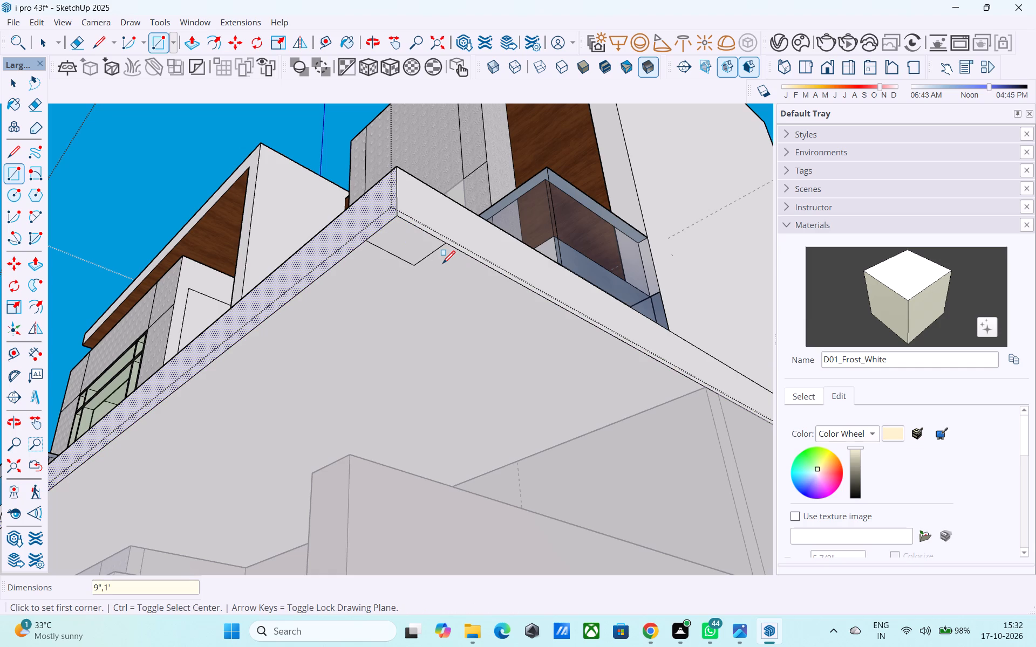
Resize the corner rectangle to 9" along the slab's front and 2' along its side.
text(2',)
text(9")
key(Return)
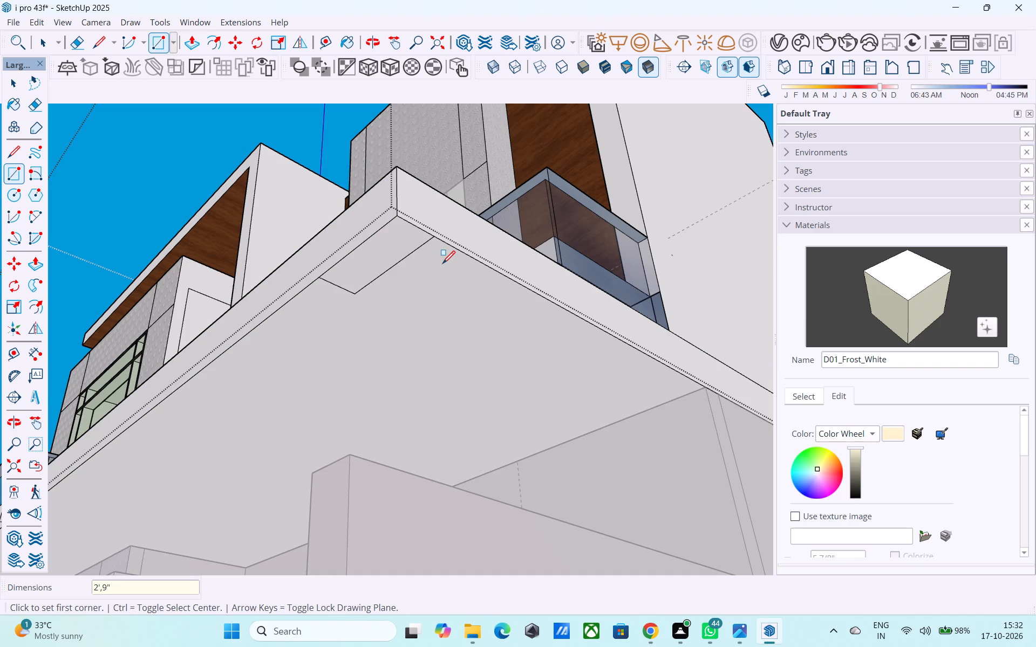
key(2)
key(BackSpace)
text(9",2')
key(Return)
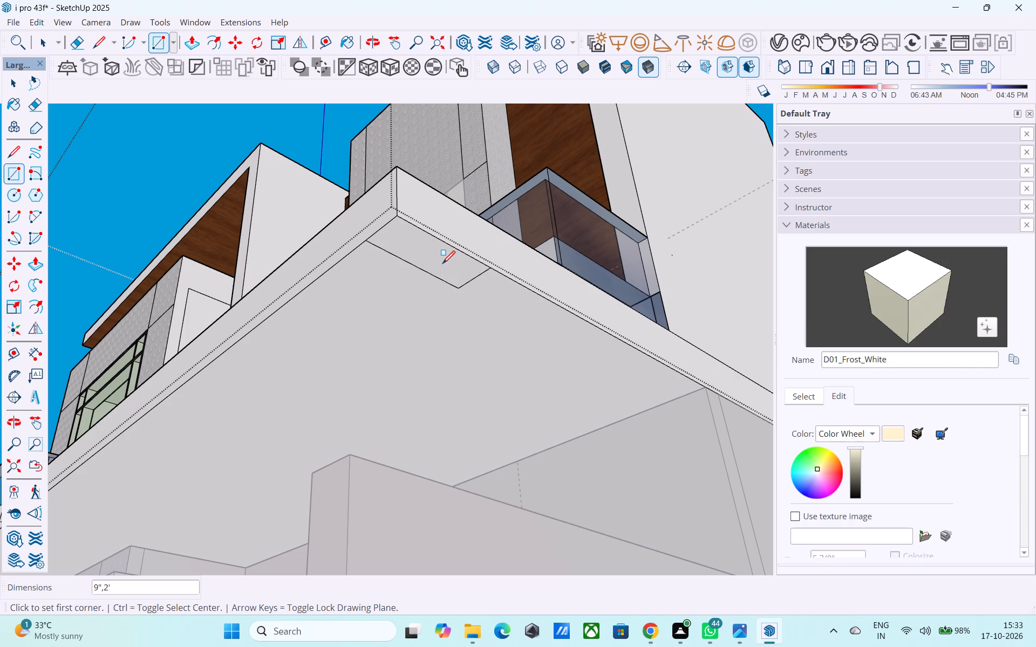
Pull the corner rectangle down from the slab to the top of the boundary wall to form a column.
key(space)
scroll(424, 248, up, 3)
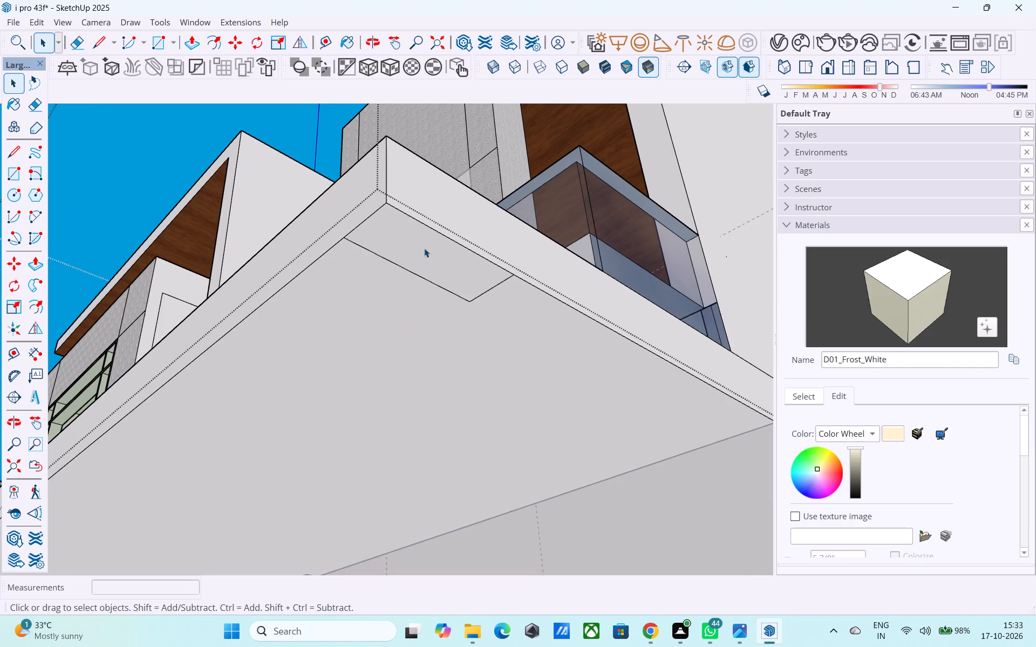
click(424, 248)
scroll(424, 249, down, 5)
key(p)
click(425, 249)
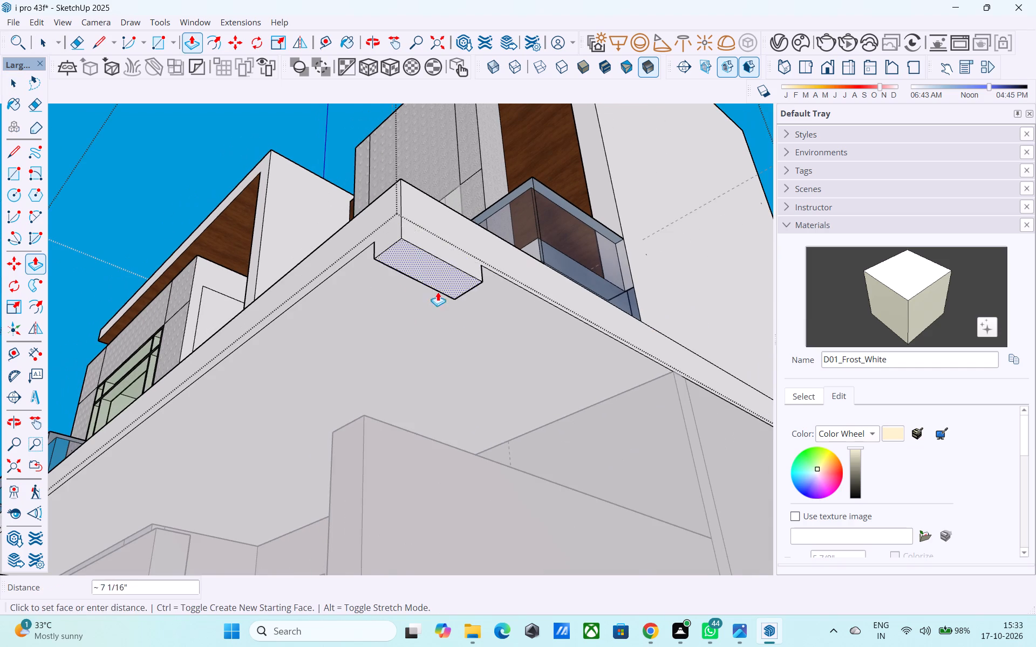
scroll(438, 297, down, 6)
middle_drag(435, 382, 489, 516)
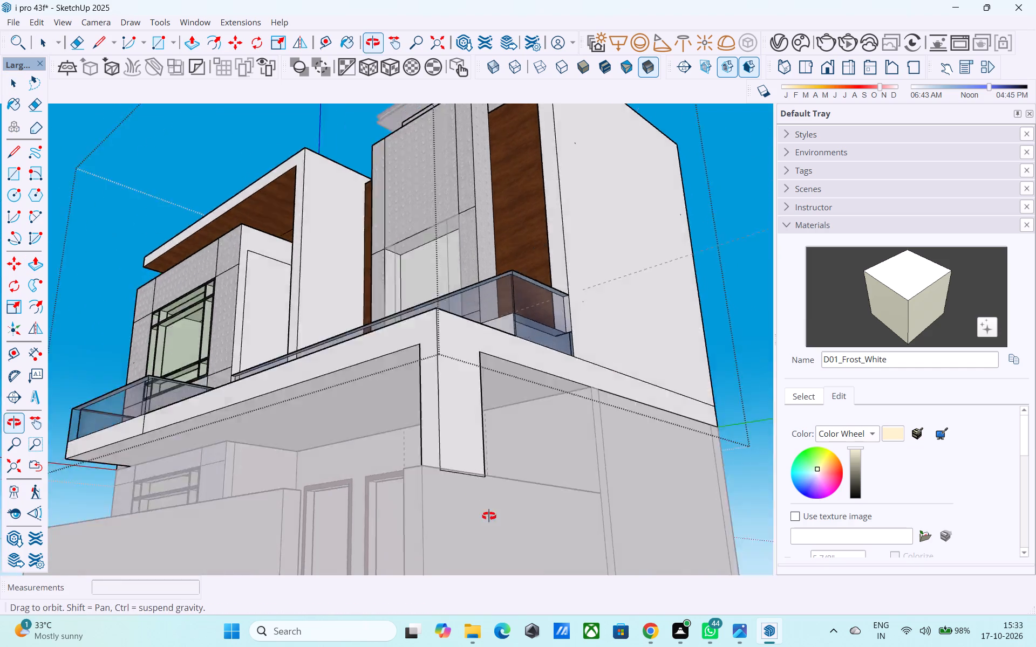
middle_drag(489, 516, 510, 552)
scroll(517, 533, down, 5)
scroll(471, 428, down, 7)
scroll(509, 492, up, 13)
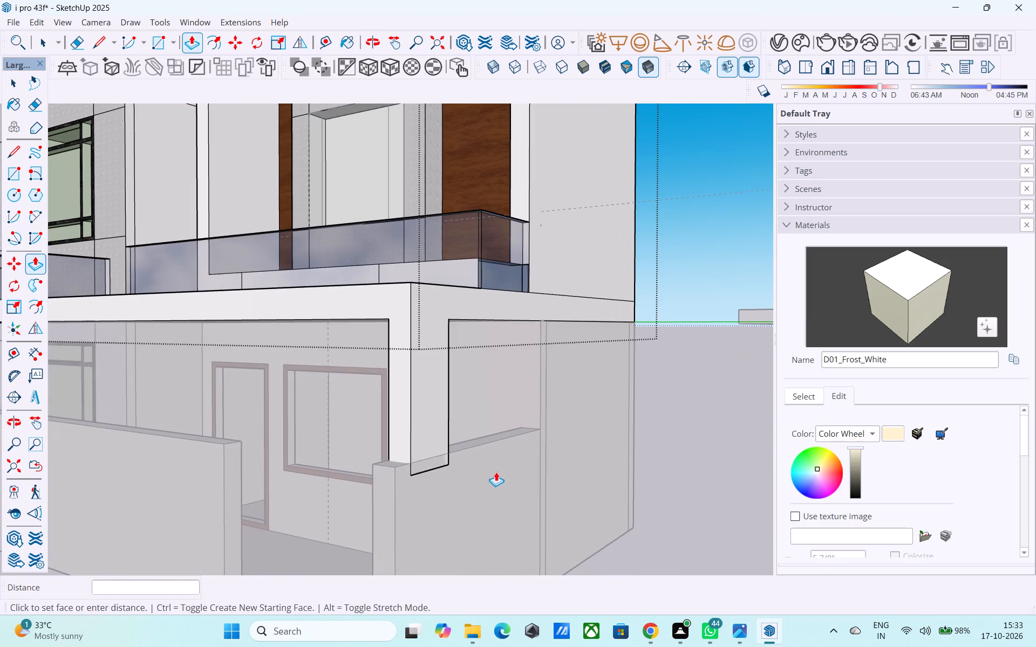
click(479, 446)
Extend the corner column's bottom face a further 6' down to the base of the boundary wall.
scroll(479, 446, down, 5)
middle_drag(461, 453, 674, 465)
middle_click(674, 465)
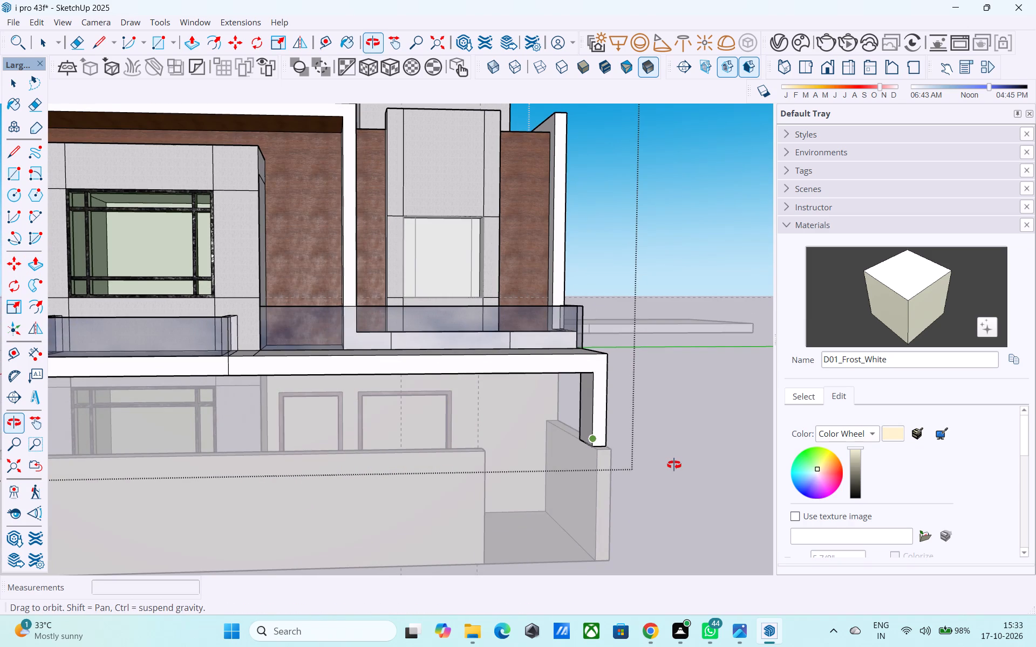
middle_drag(674, 465, 667, 454)
scroll(667, 454, up, 8)
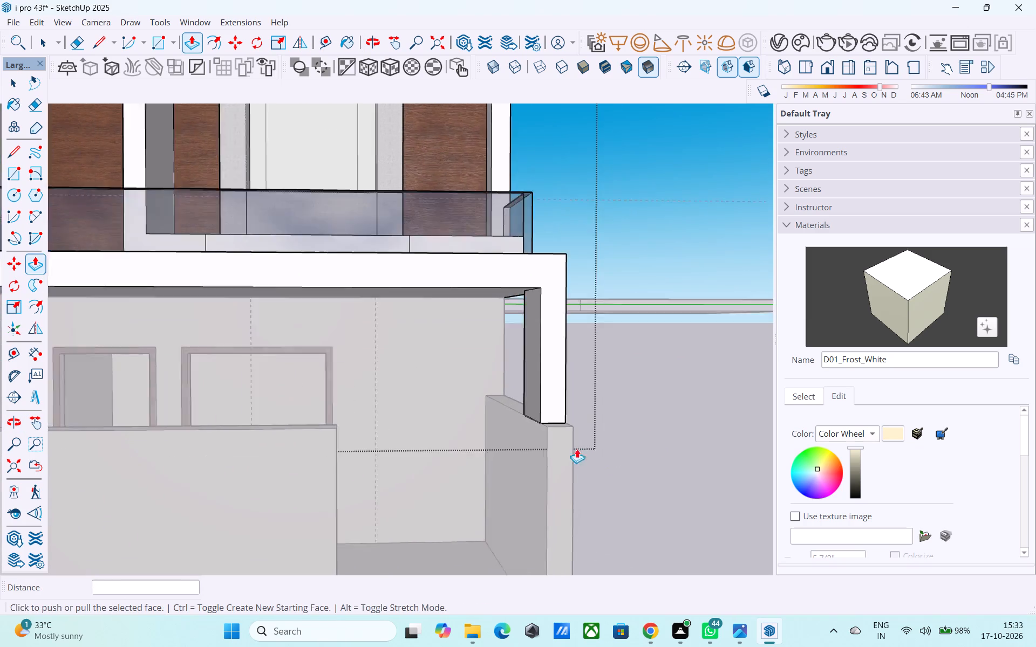
click(523, 412)
scroll(519, 457, down, 10)
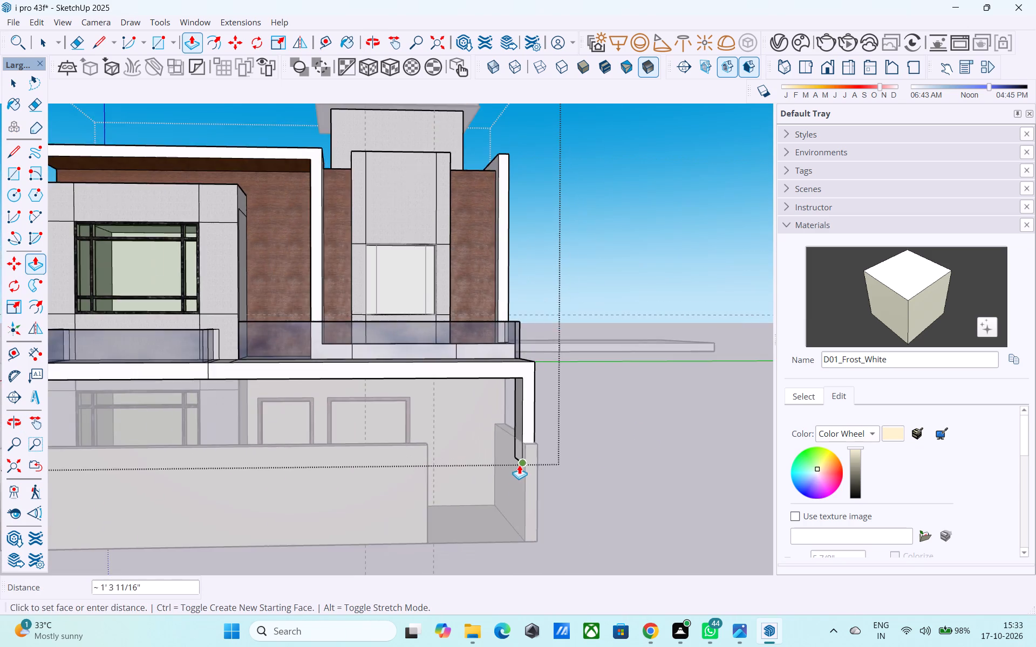
middle_drag(516, 487, 591, 568)
scroll(553, 537, up, 5)
click(535, 543)
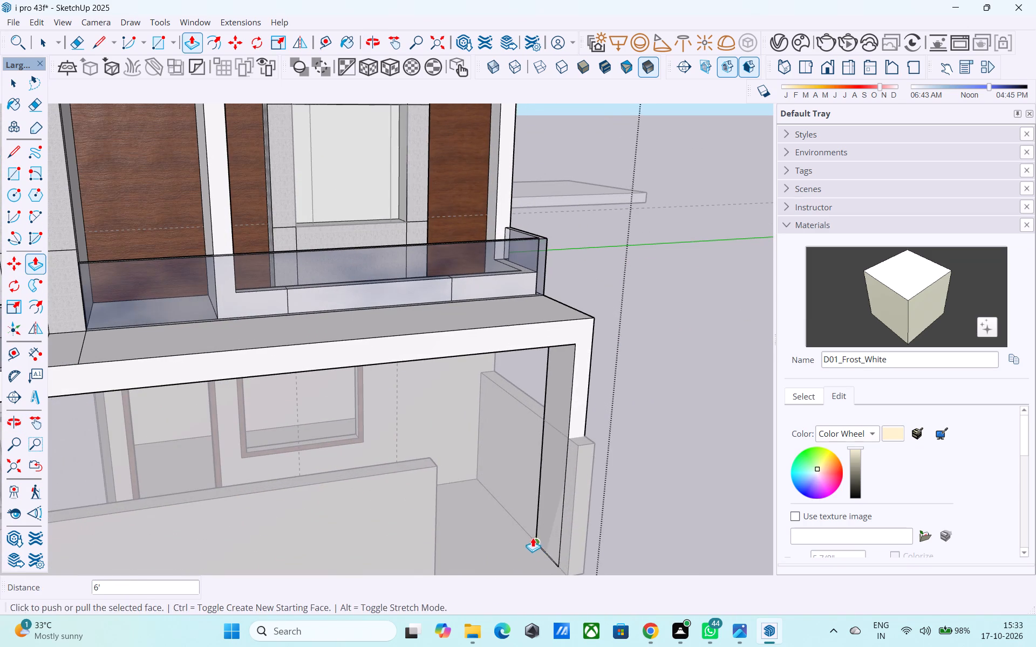
Draw a 2' line across the column's inner face along the boundary wall's top to split the face.
middle_drag(528, 534, 502, 482)
middle_drag(501, 481, 495, 479)
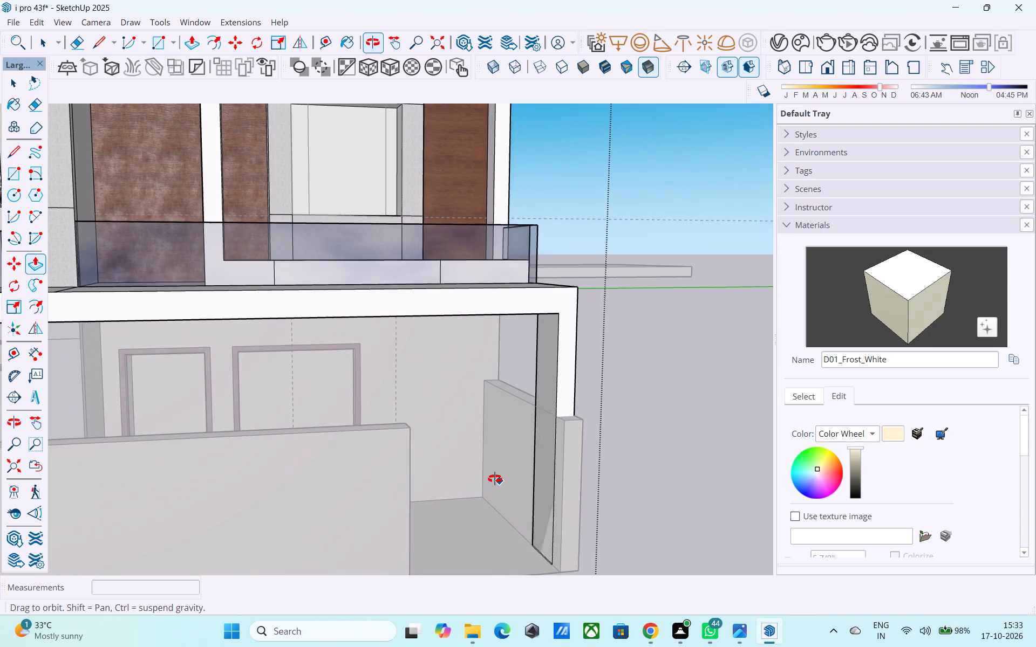
middle_drag(495, 479, 495, 478)
scroll(535, 433, up, 5)
key(space)
click(540, 438)
click(546, 442)
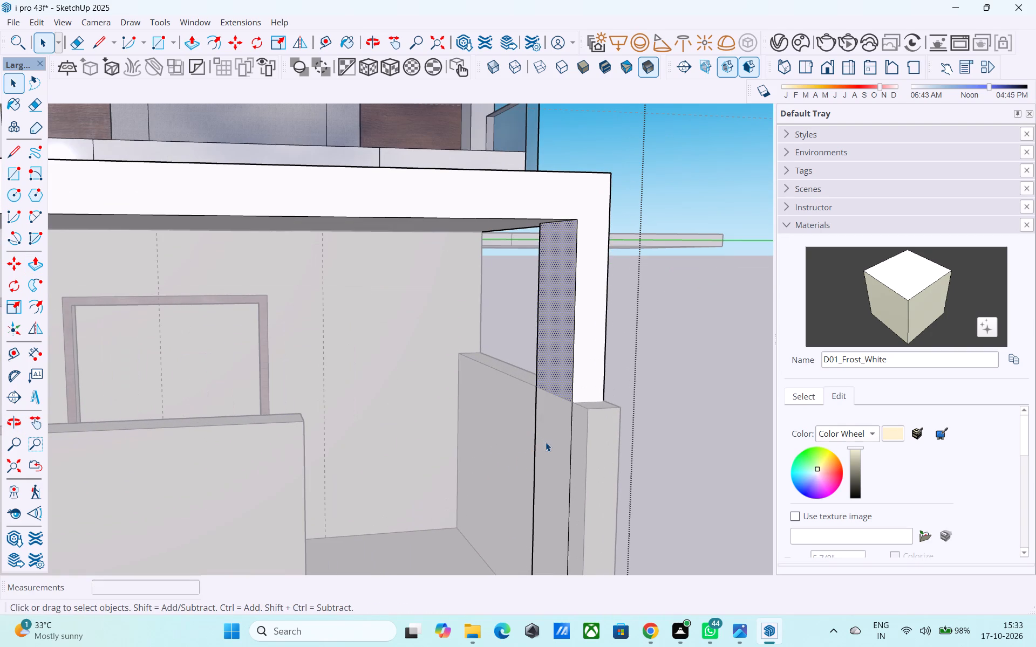
click(549, 461)
scroll(549, 461, down, 7)
middle_drag(535, 452, 549, 463)
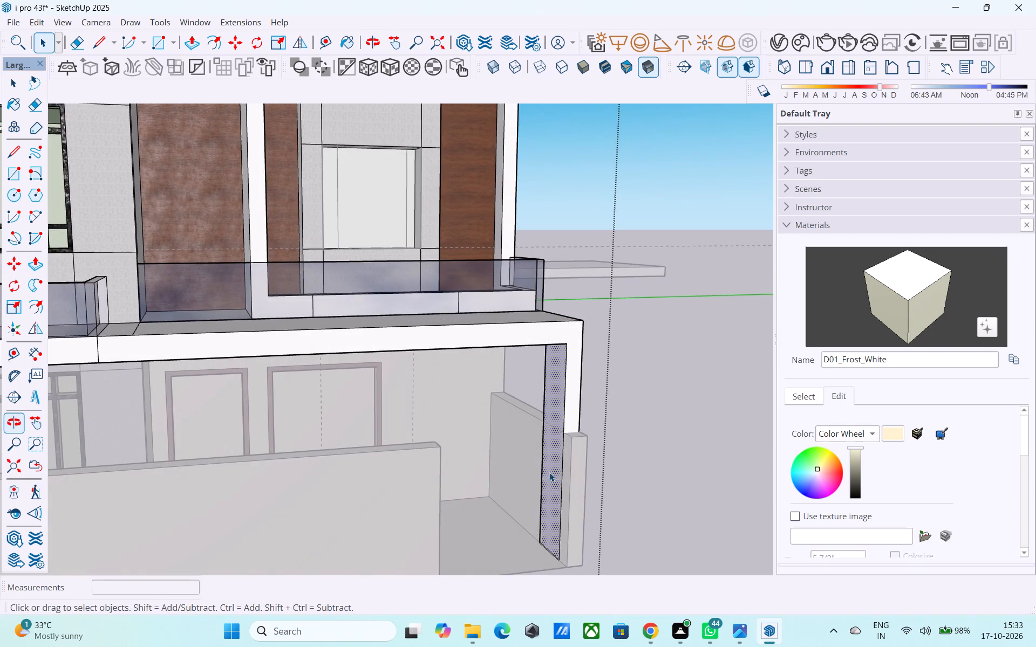
scroll(549, 472, up, 4)
key(l)
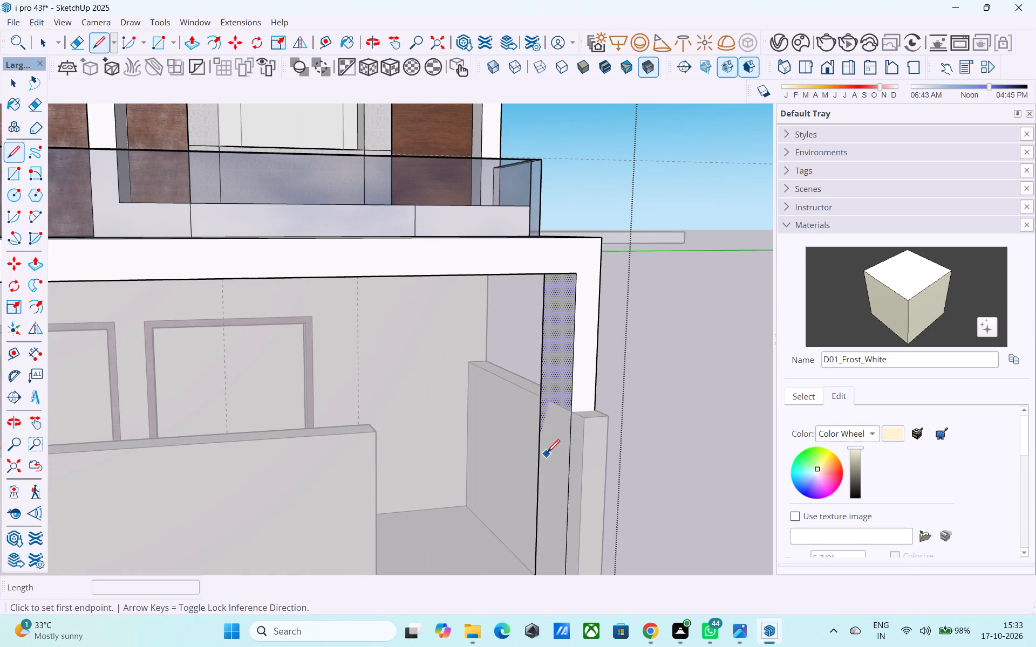
click(570, 411)
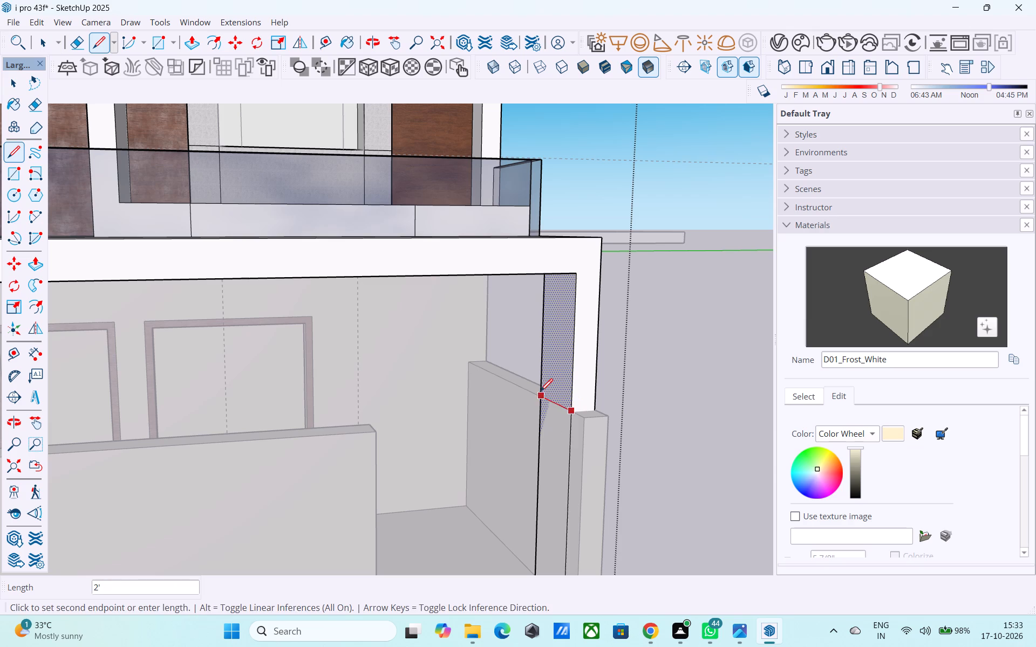
click(540, 393)
Delete the lower part of the column's inner face, below the boundary wall's top.
key(space)
click(549, 411)
key(Delete)
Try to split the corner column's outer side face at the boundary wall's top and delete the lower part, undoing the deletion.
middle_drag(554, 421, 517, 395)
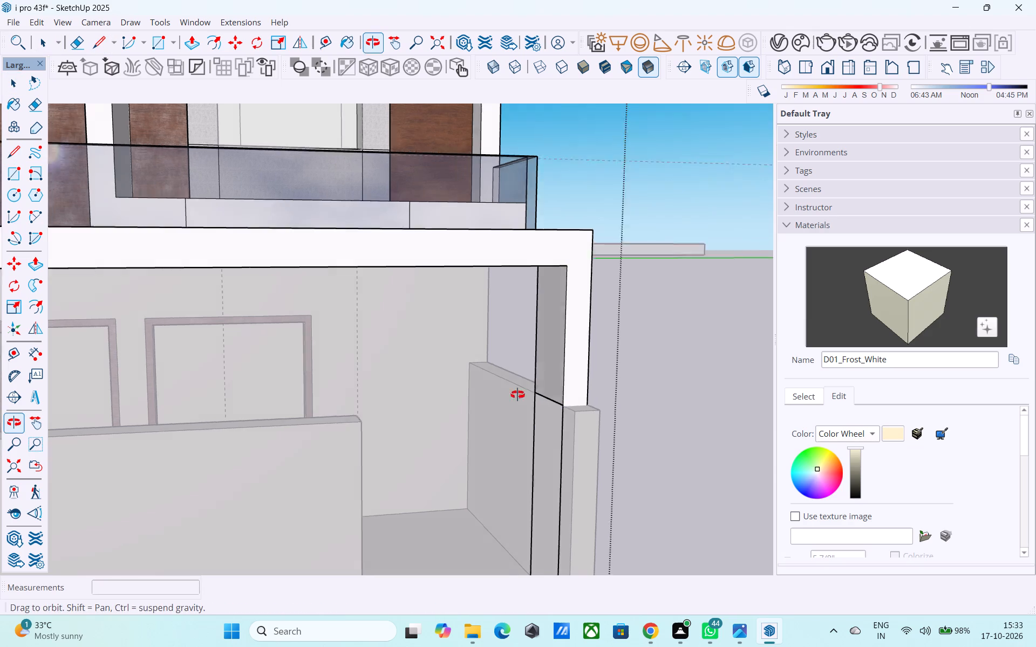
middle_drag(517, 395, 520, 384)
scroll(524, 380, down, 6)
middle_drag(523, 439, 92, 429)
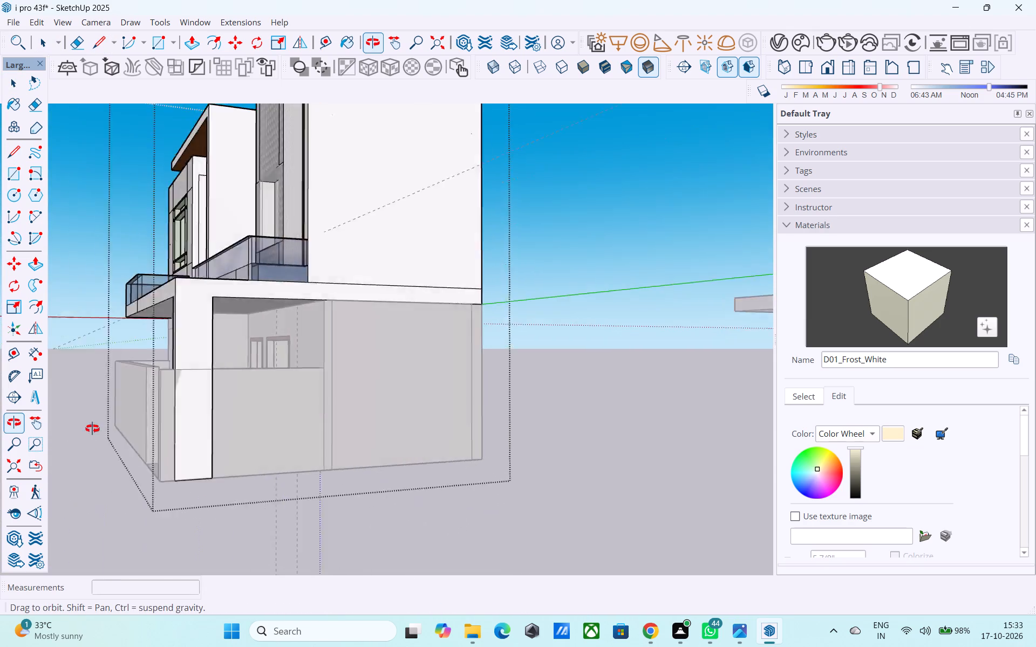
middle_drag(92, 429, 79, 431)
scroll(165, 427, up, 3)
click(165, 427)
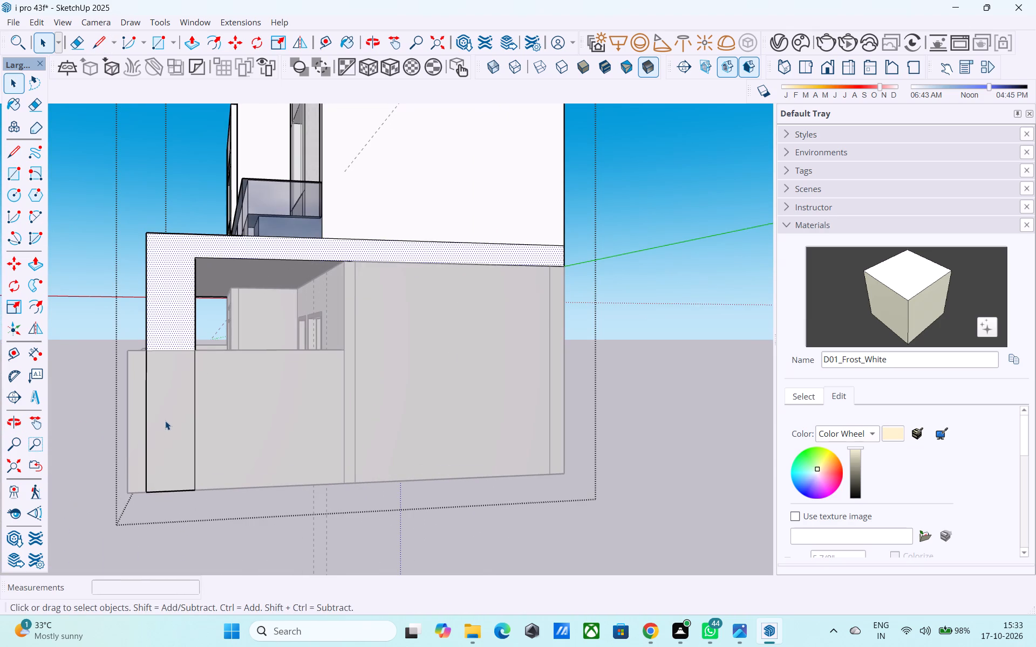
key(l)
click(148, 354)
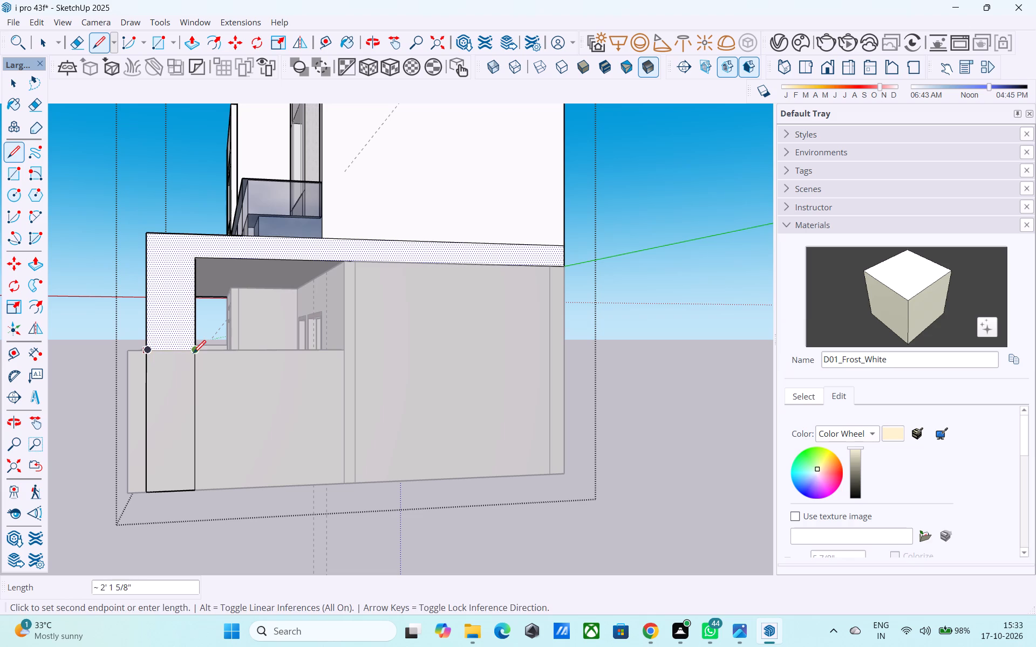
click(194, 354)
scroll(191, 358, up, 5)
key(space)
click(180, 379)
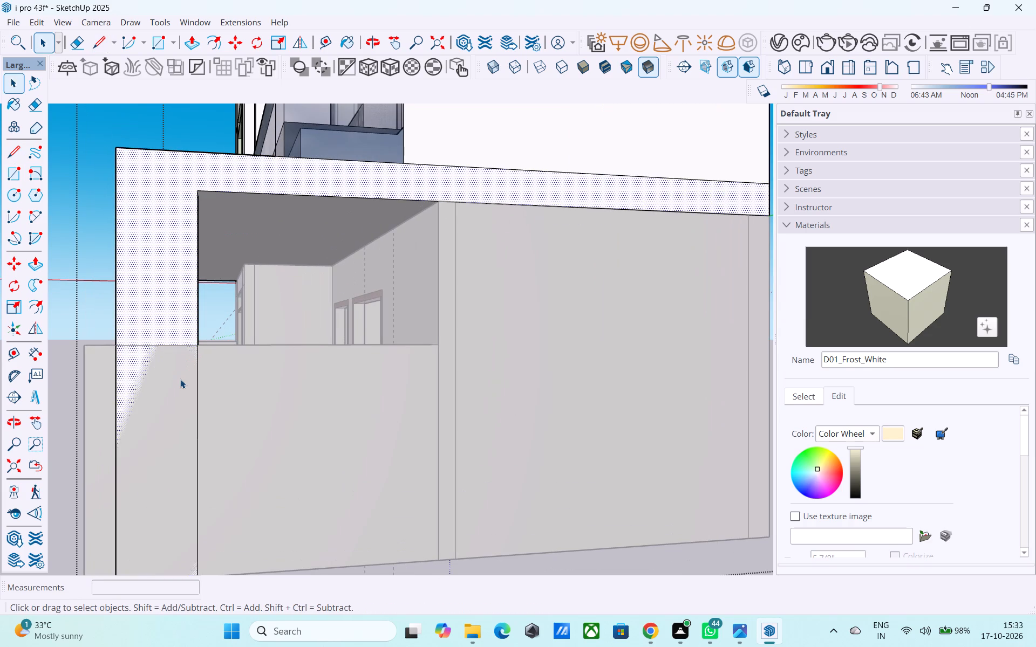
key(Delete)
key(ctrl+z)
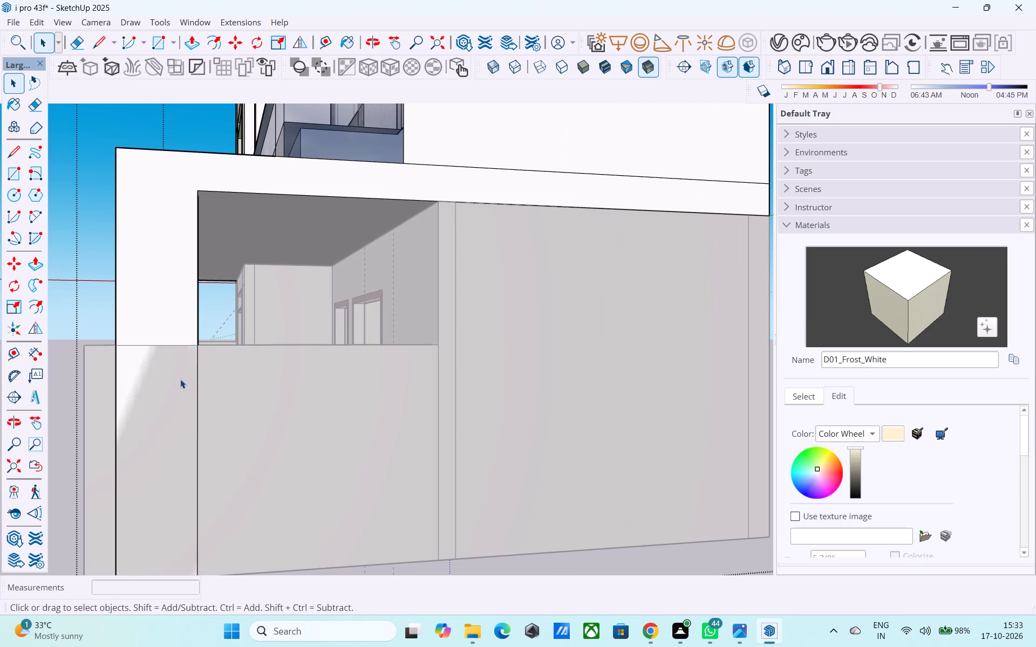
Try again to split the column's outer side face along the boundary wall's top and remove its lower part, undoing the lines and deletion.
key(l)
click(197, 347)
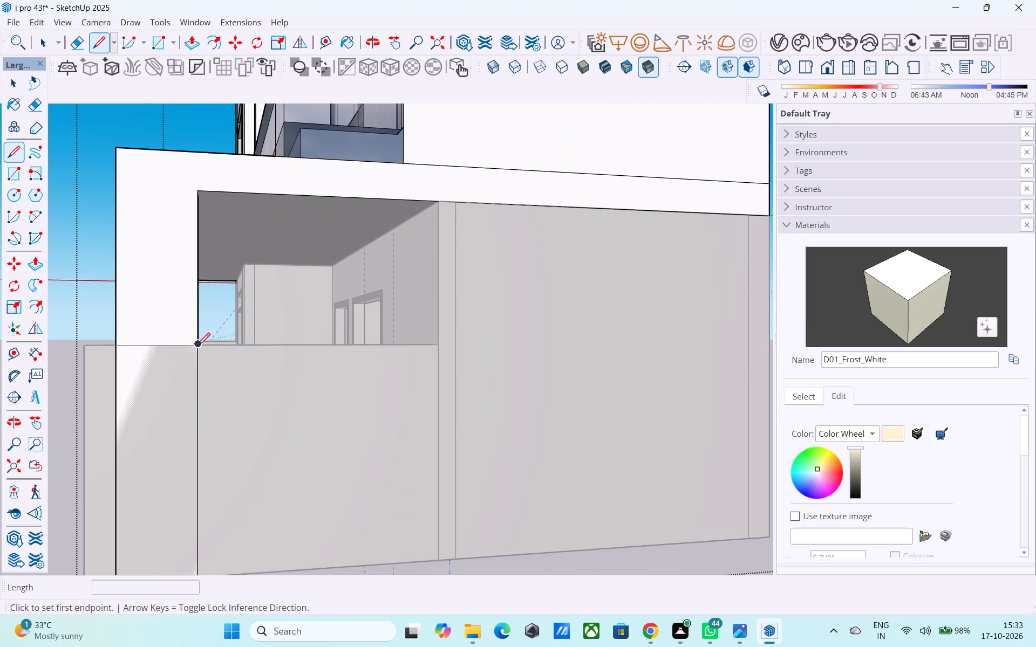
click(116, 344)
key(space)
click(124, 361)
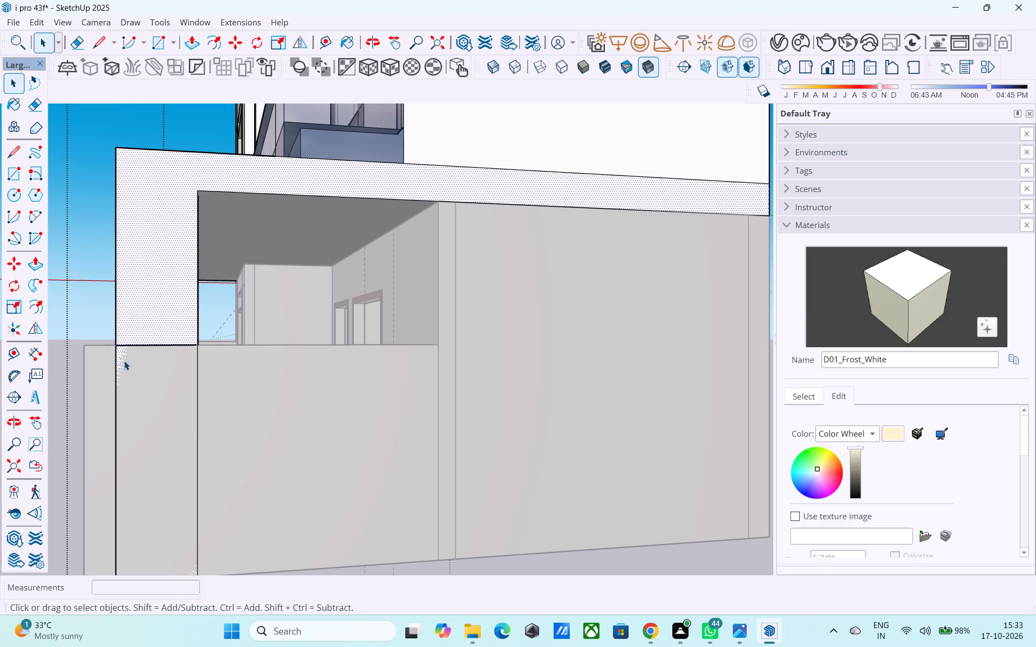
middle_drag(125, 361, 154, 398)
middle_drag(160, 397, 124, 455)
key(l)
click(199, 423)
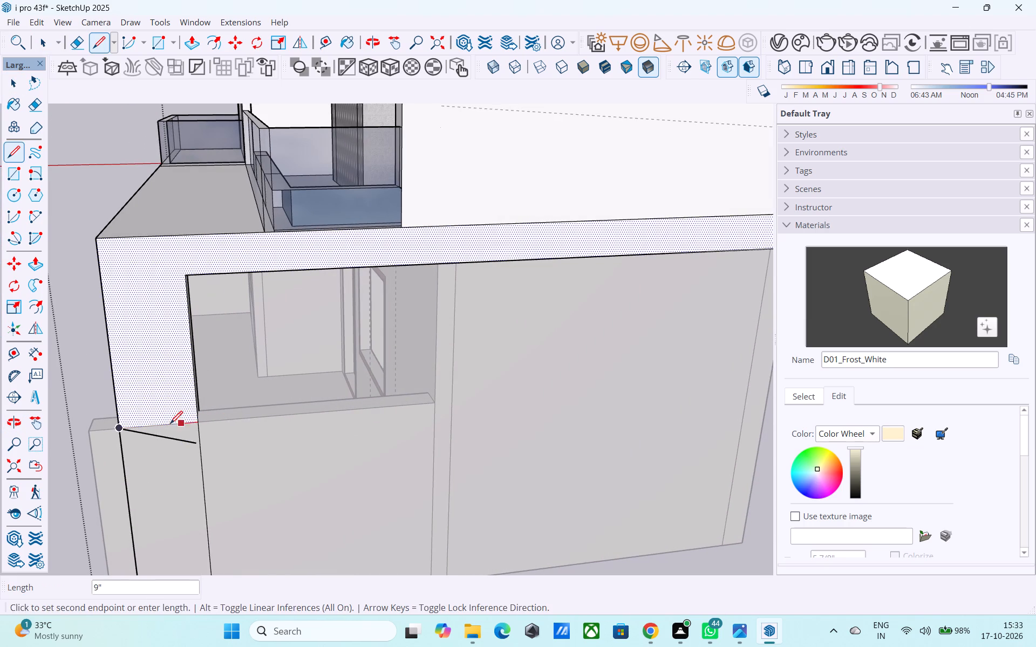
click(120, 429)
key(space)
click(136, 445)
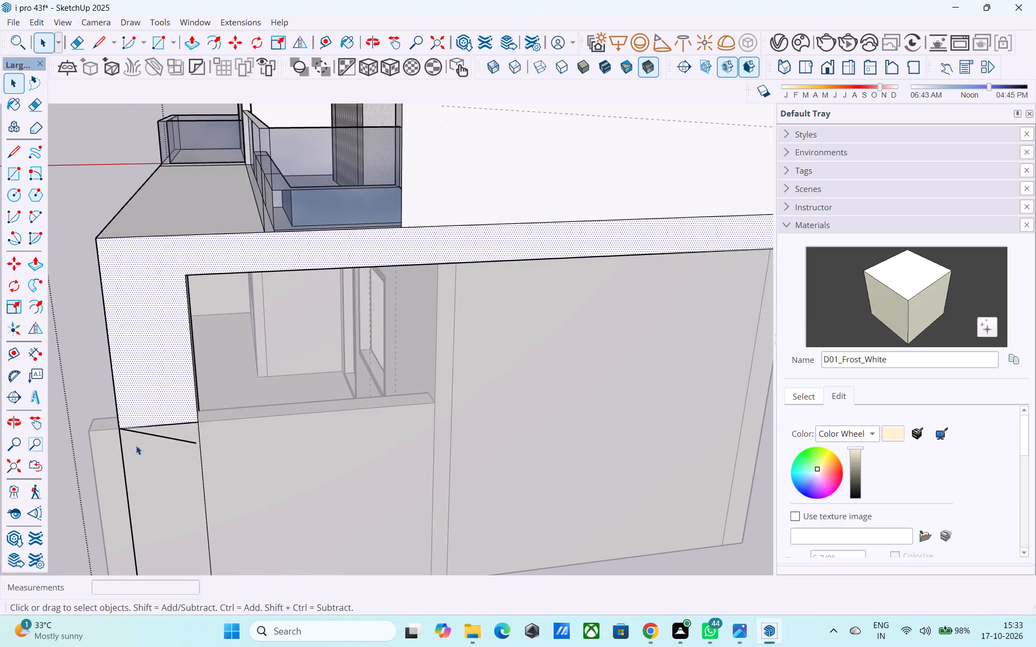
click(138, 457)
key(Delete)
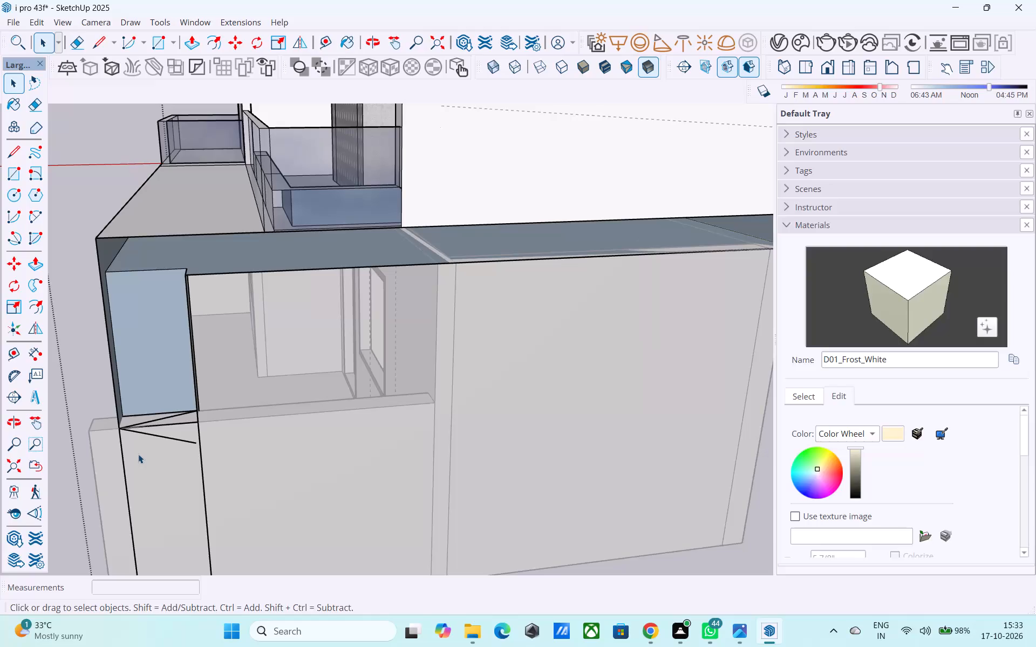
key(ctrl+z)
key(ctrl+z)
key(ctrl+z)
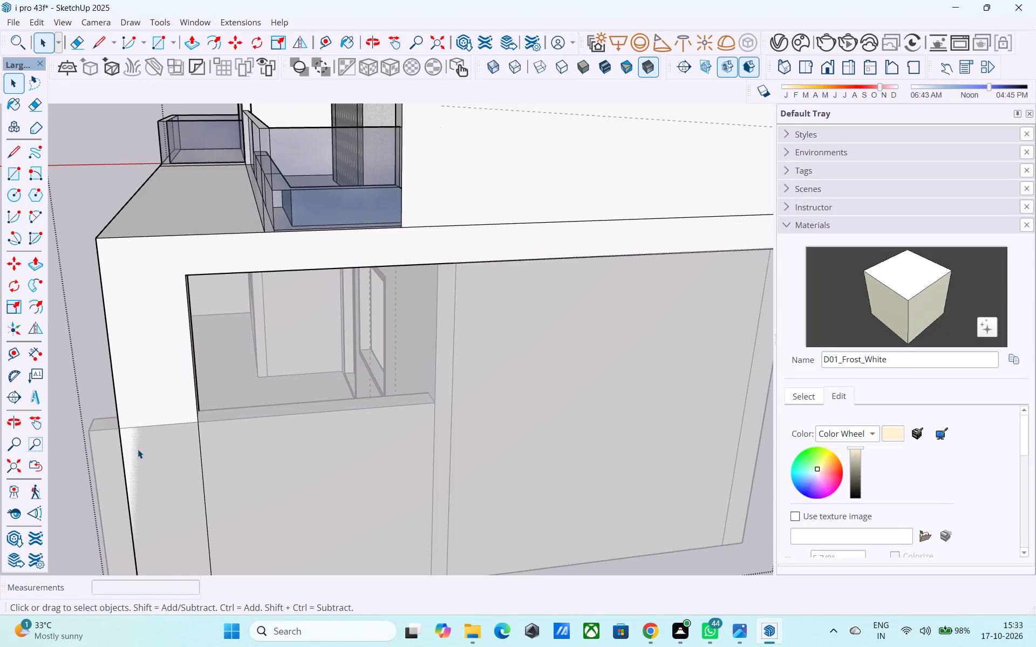
Draw a line across the column's outer side face along the boundary wall's top and delete the face below it.
key(l)
click(122, 427)
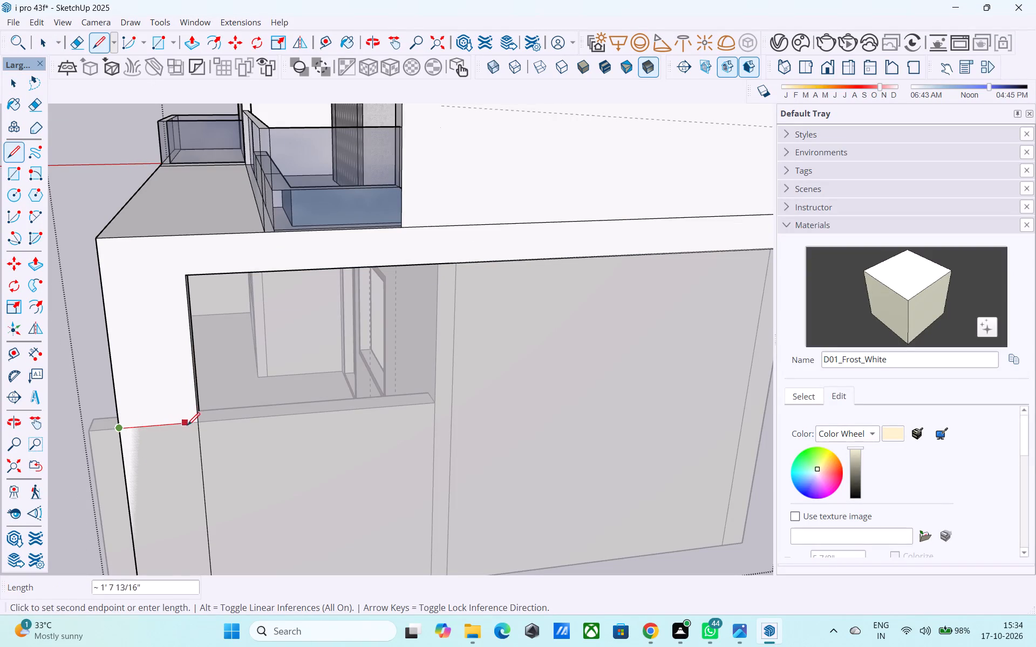
click(199, 425)
key(space)
click(180, 435)
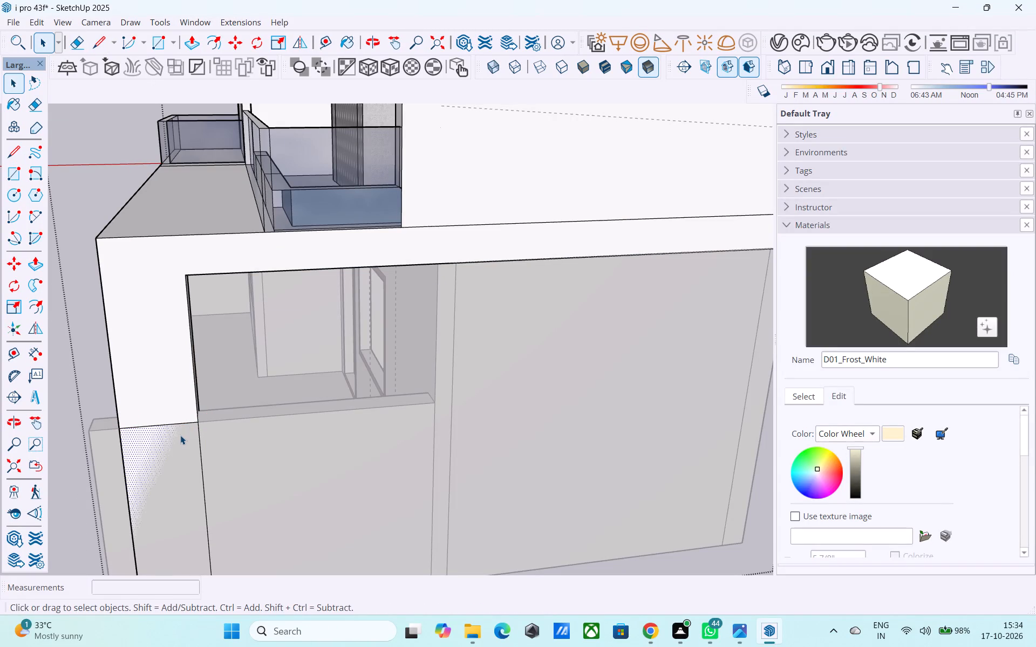
key(Delete)
Review the corner column and balcony slab against the whole house from several angles, ending by closing the group.
scroll(182, 436, down, 5)
middle_drag(182, 438, 354, 349)
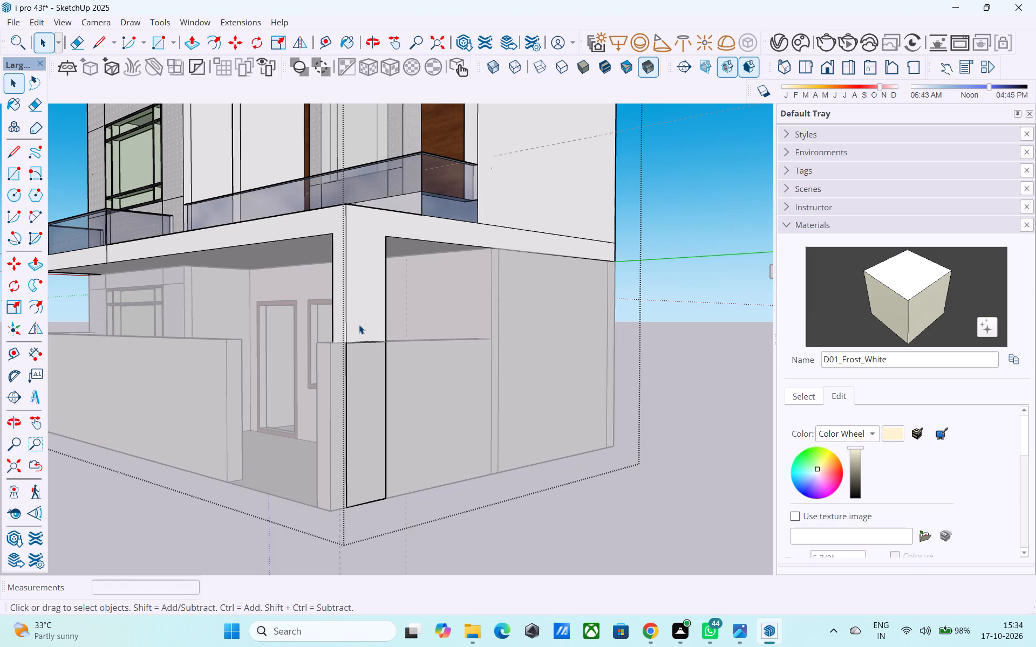
scroll(359, 325, down, 3)
middle_drag(358, 325, 458, 286)
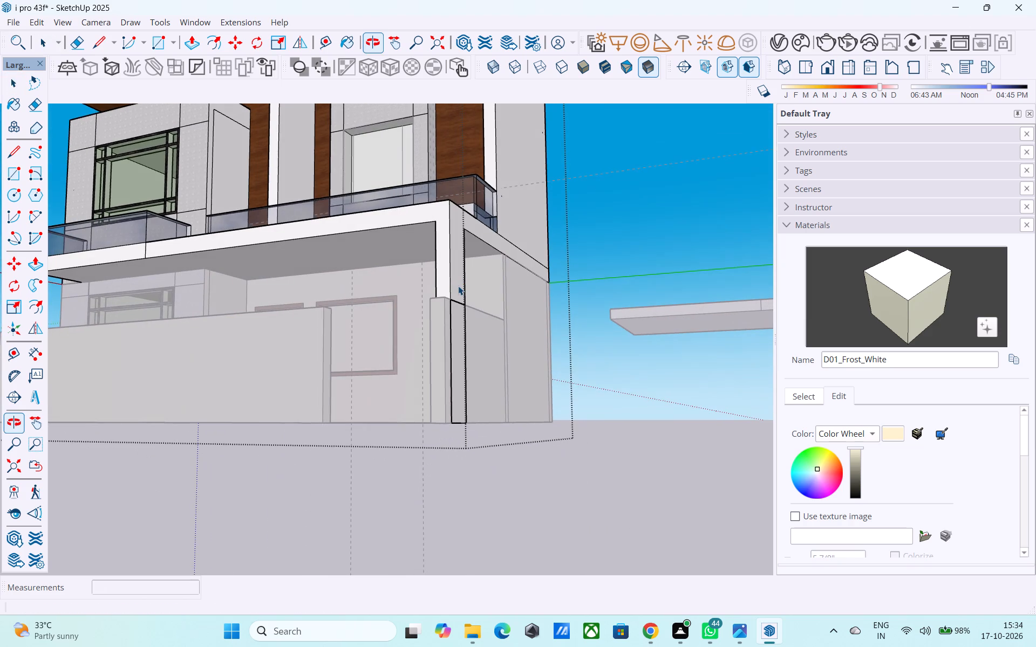
scroll(459, 286, down, 2)
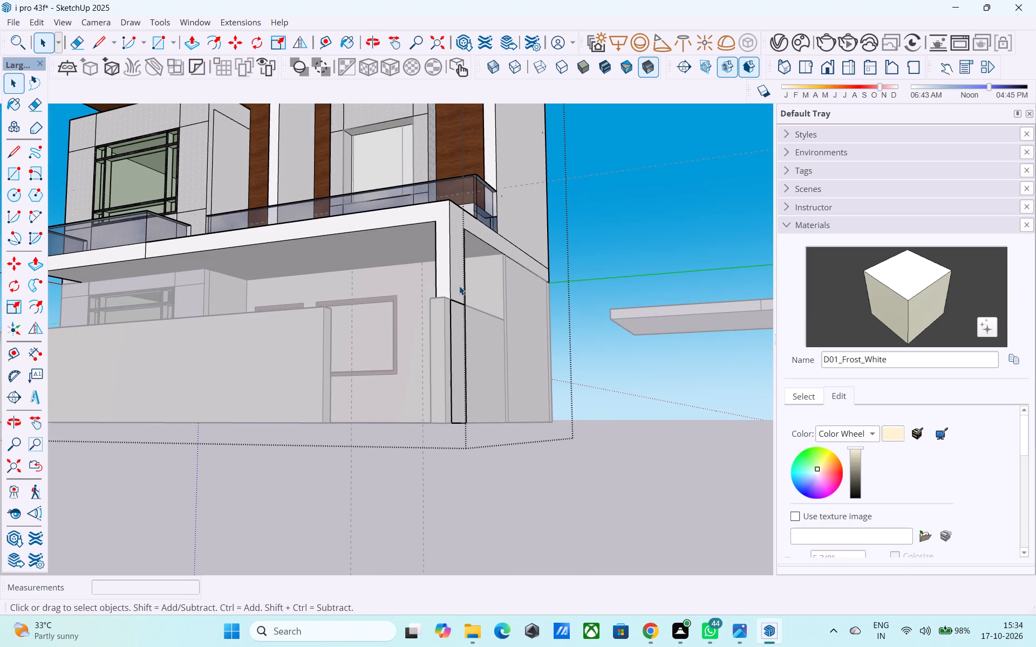
scroll(459, 286, down, 2)
middle_drag(459, 286, 483, 360)
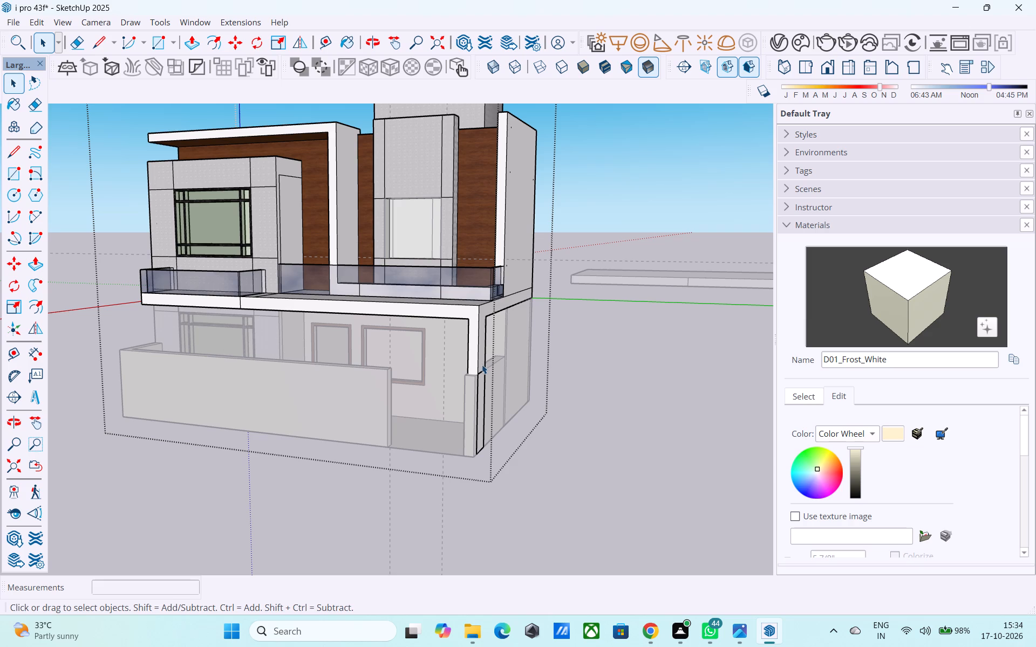
middle_drag(482, 364, 512, 514)
scroll(349, 239, down, 4)
middle_drag(411, 338, 598, 298)
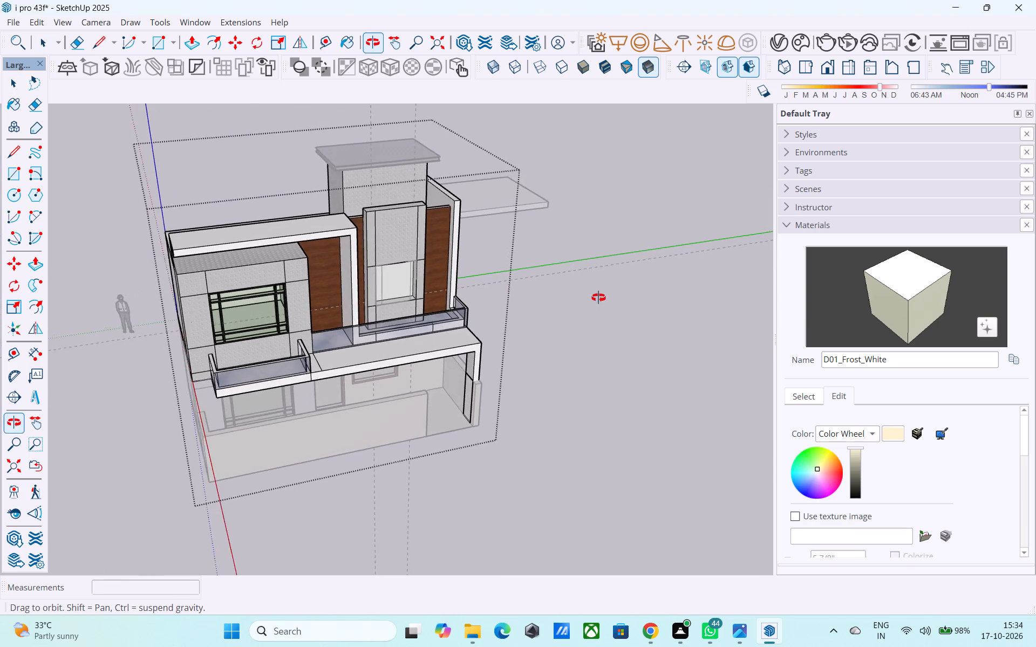
middle_drag(598, 298, 641, 320)
scroll(651, 321, down, 4)
middle_drag(651, 321, 474, 164)
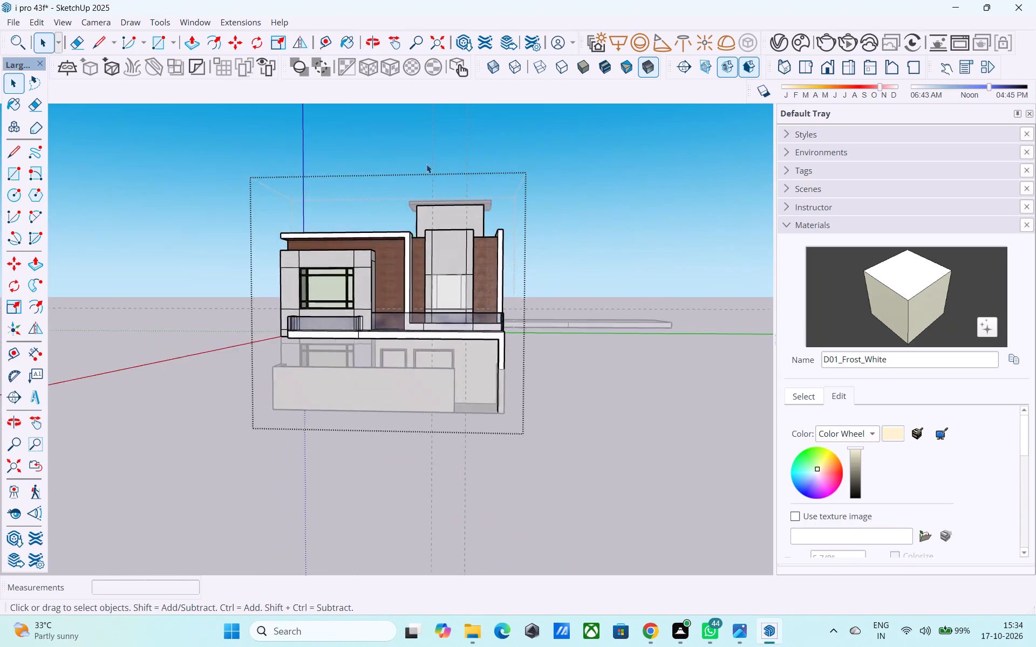
scroll(398, 163, up, 8)
click(372, 167)
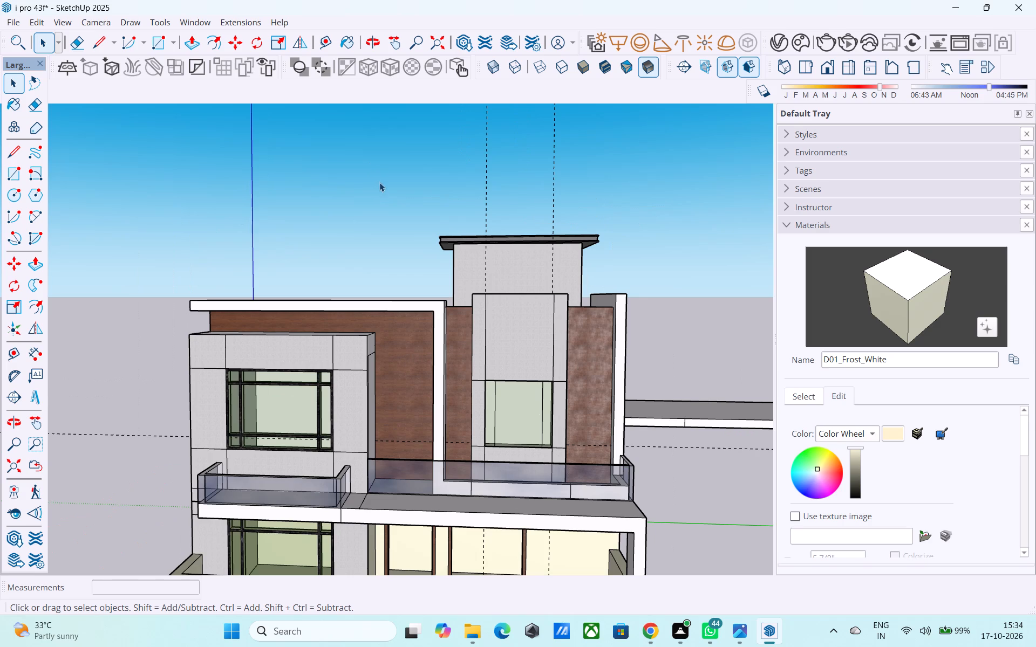
Examine the front elevation from the roofline and upper-storey walls down to the balcony and boundary wall.
scroll(375, 205, down, 5)
middle_drag(416, 297, 438, 274)
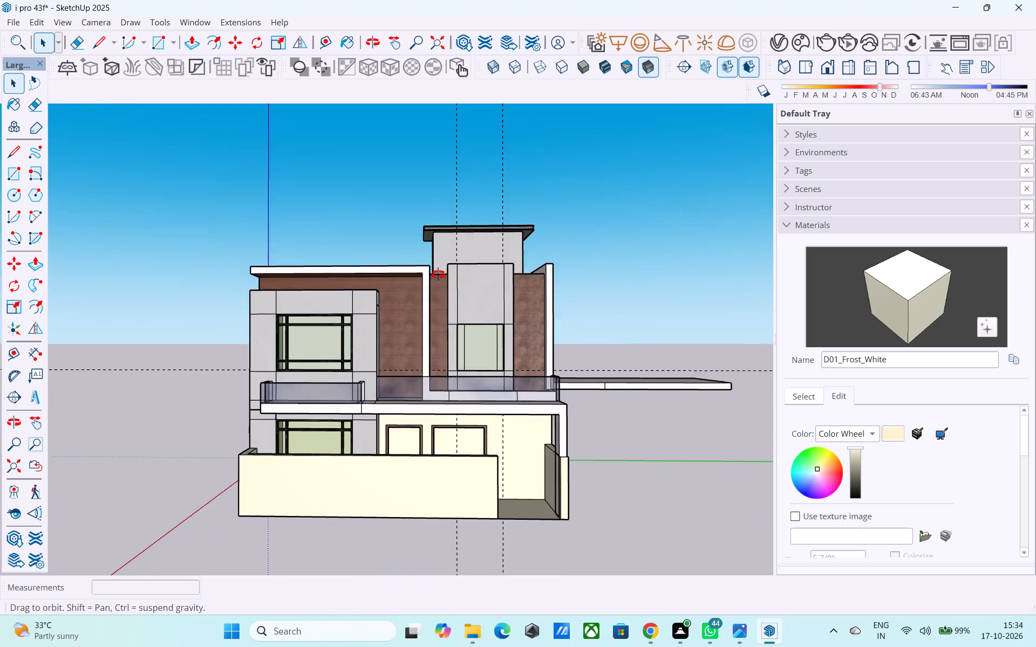
middle_drag(438, 274, 444, 251)
scroll(444, 251, up, 6)
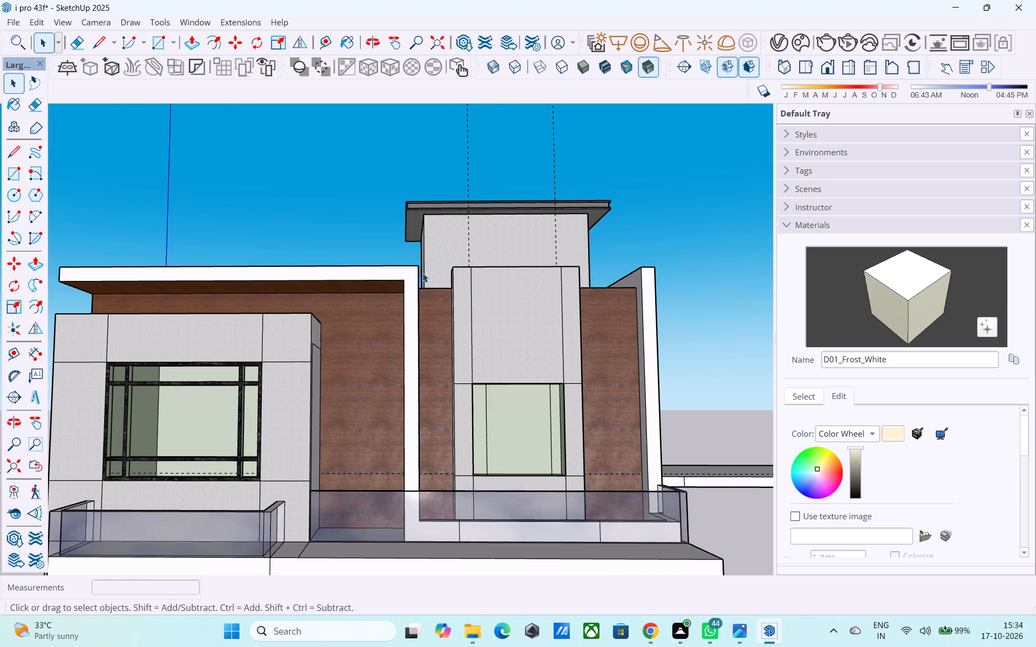
middle_drag(404, 290, 357, 258)
scroll(364, 267, down, 3)
middle_drag(366, 269, 432, 312)
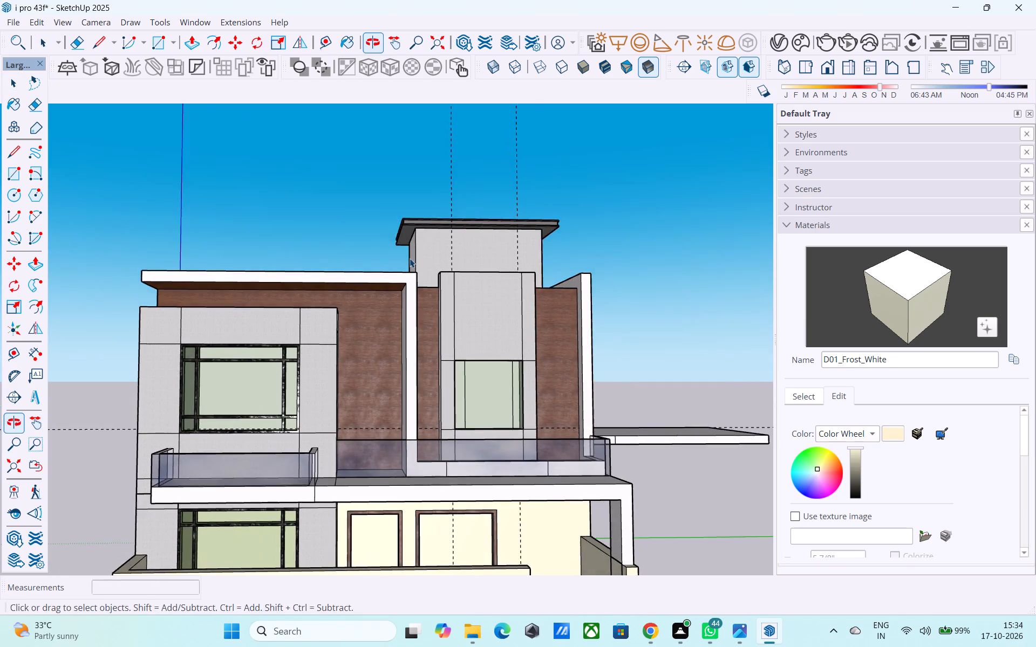
scroll(408, 253, down, 3)
middle_drag(405, 253, 417, 308)
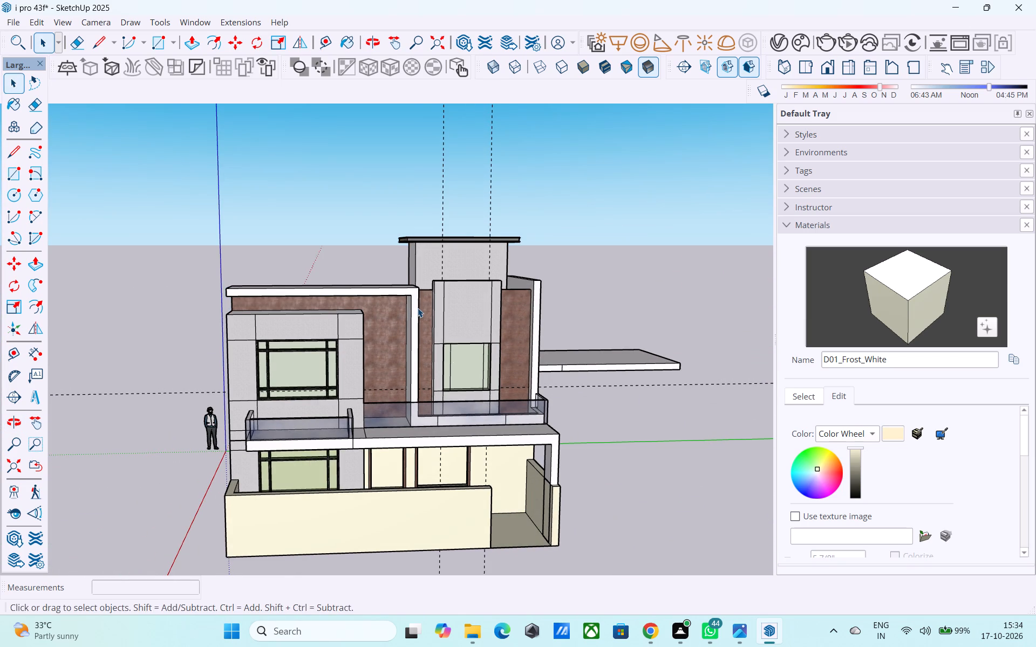
scroll(387, 276, down, 5)
scroll(359, 321, up, 6)
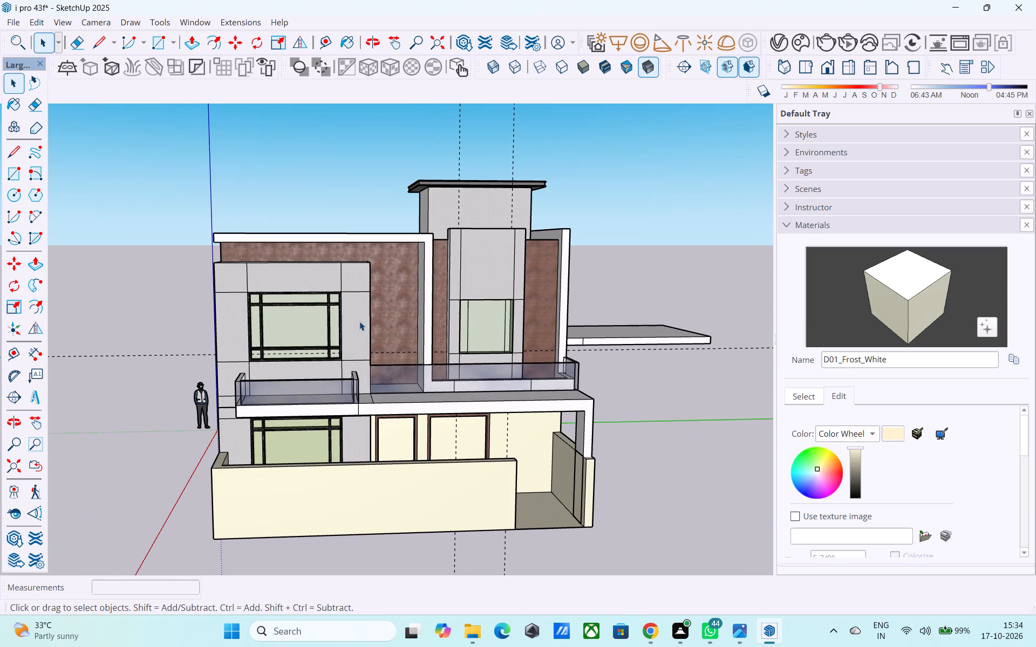
scroll(358, 319, up, 1)
Save the model, purging its unused items.
key(ctrl+s)
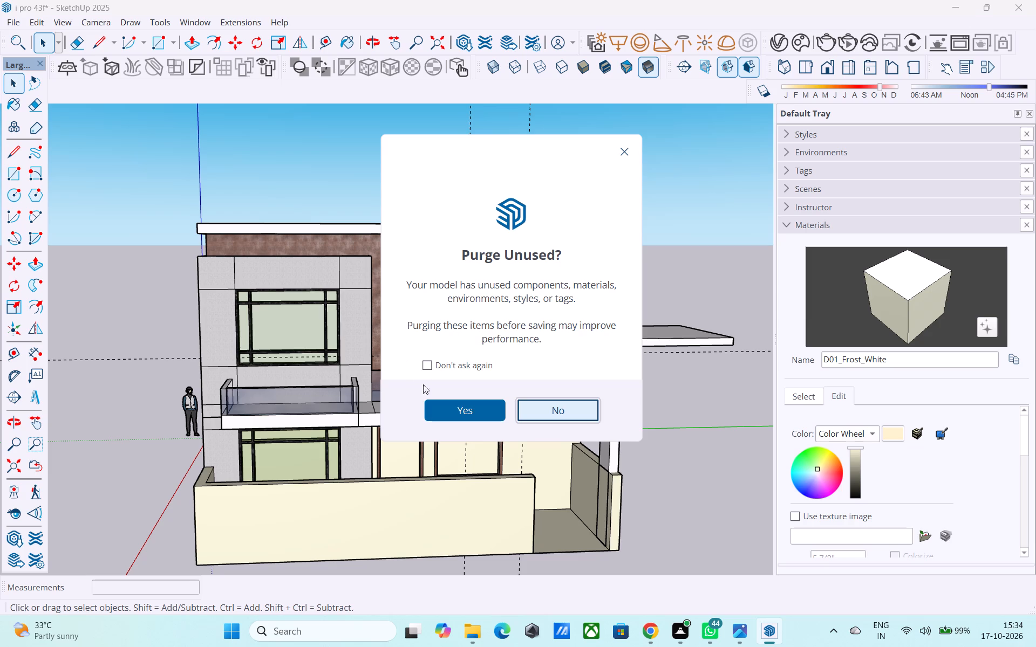
click(438, 403)
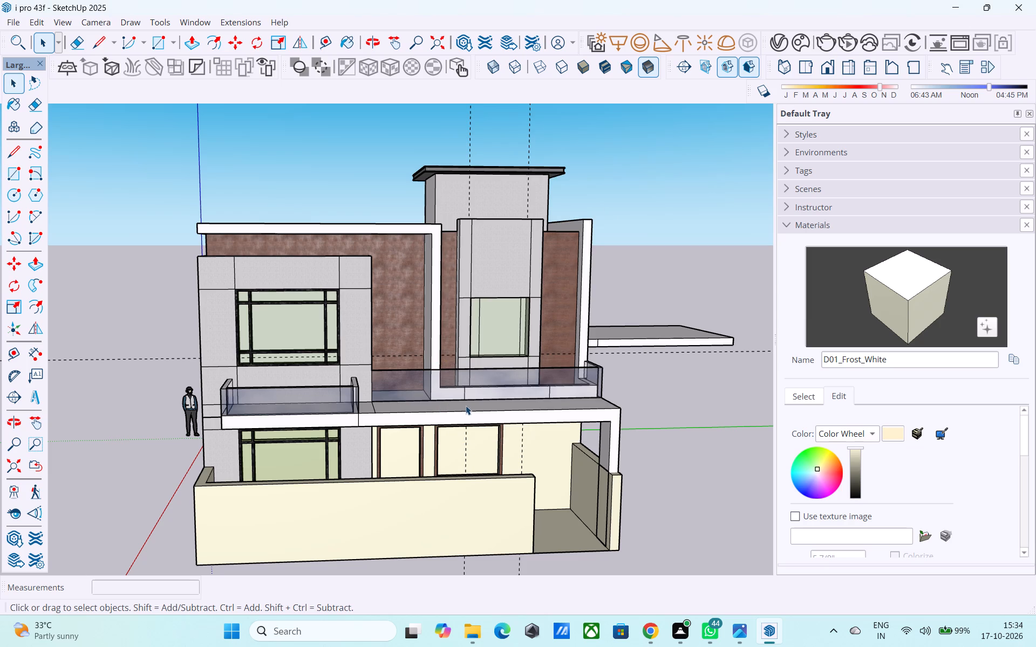
Open the ground-floor group and draw a vertical line between the door and window, from the front wall's top edge to the floor.
middle_drag(469, 405, 450, 356)
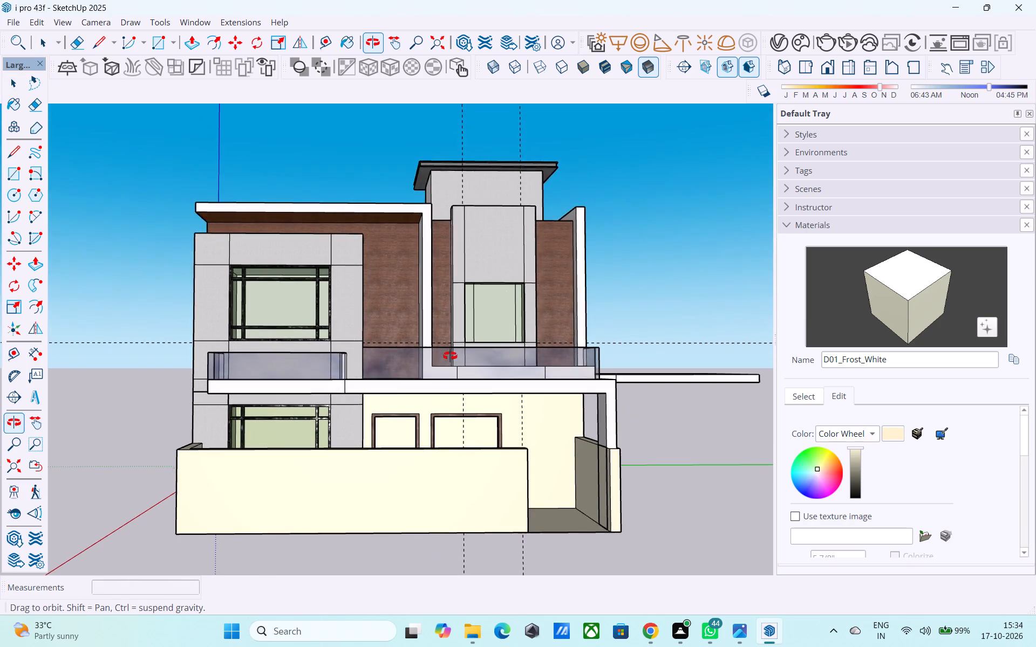
middle_drag(450, 356, 330, 376)
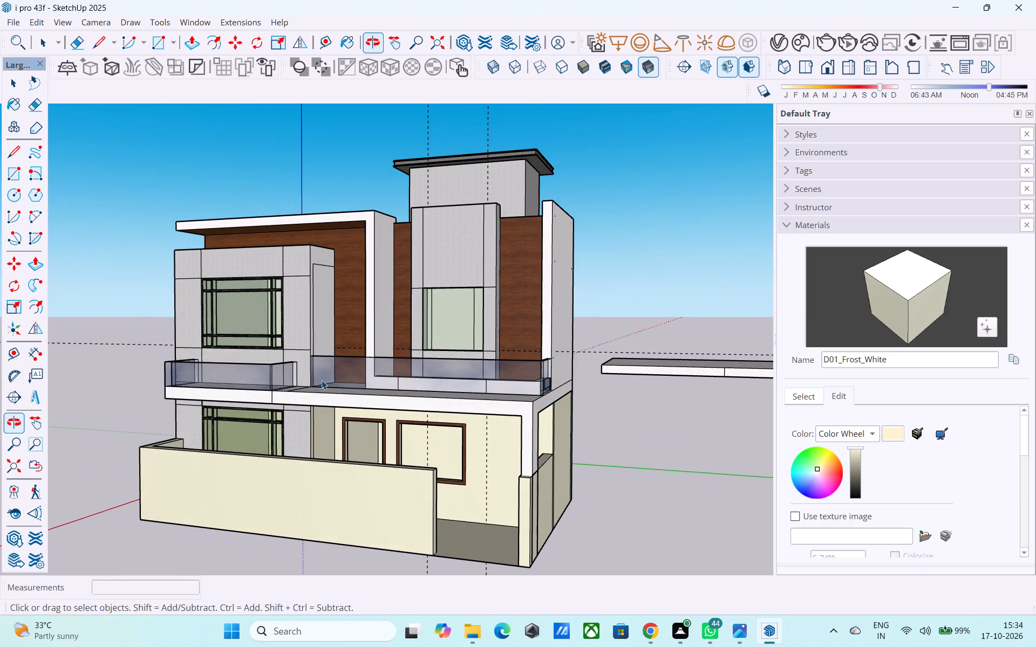
scroll(313, 384, up, 3)
middle_drag(374, 434, 418, 402)
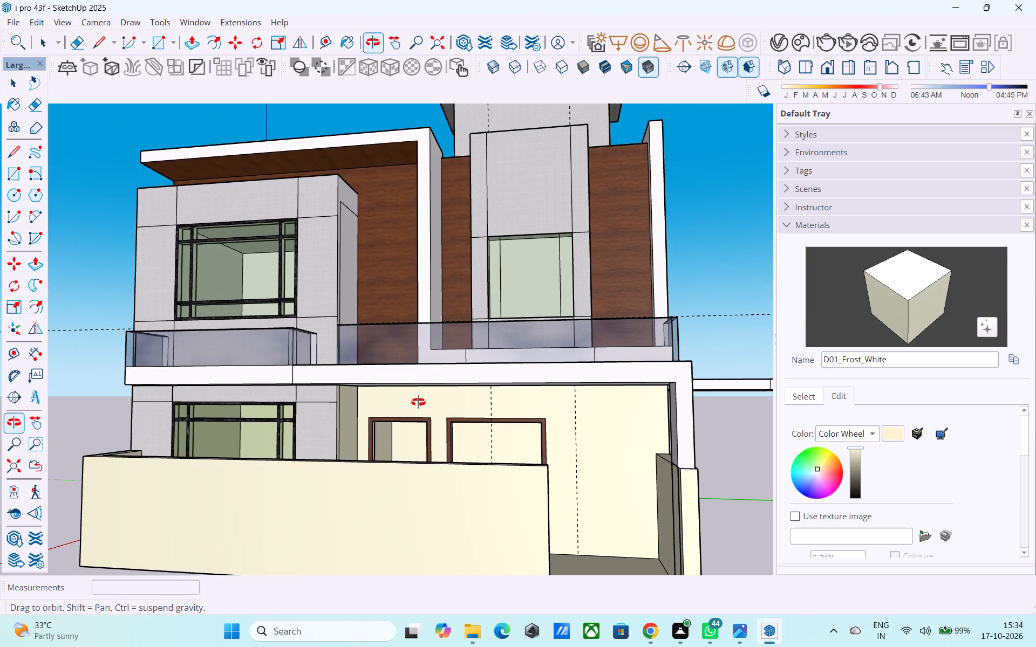
middle_drag(418, 402, 420, 388)
scroll(476, 421, up, 5)
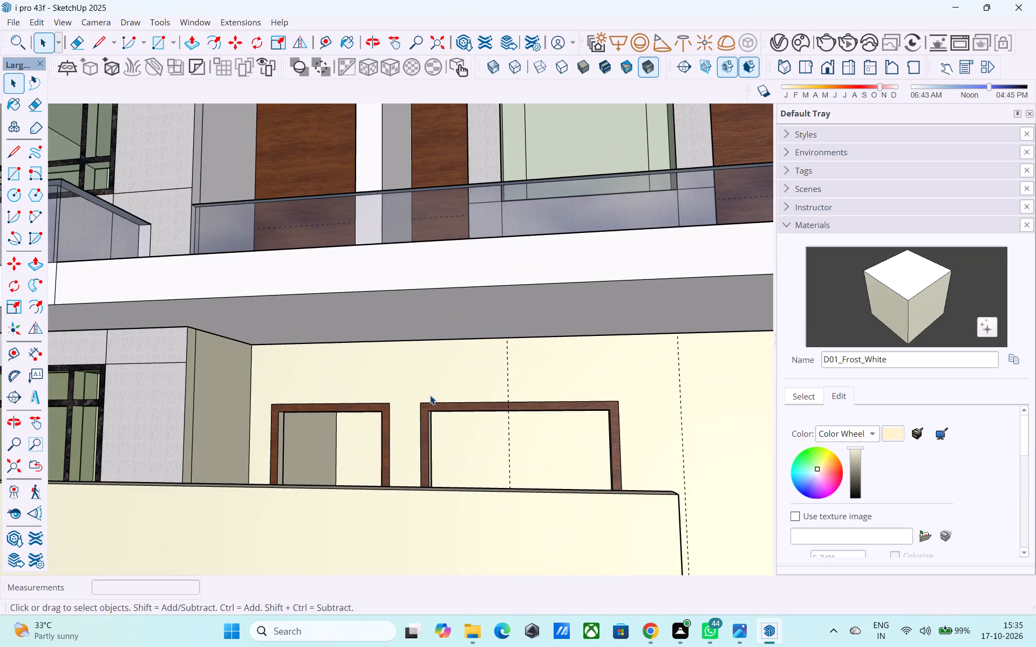
scroll(430, 394, up, 3)
click(425, 384)
scroll(419, 382, up, 5)
double_click(416, 380)
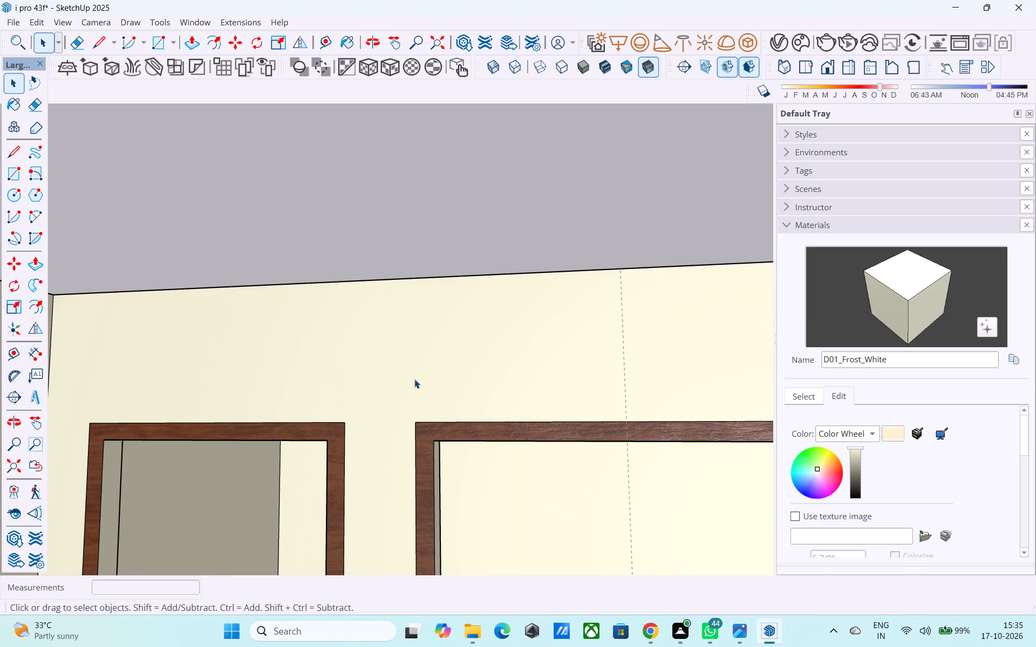
scroll(398, 374, down, 9)
key(l)
scroll(388, 401, up, 2)
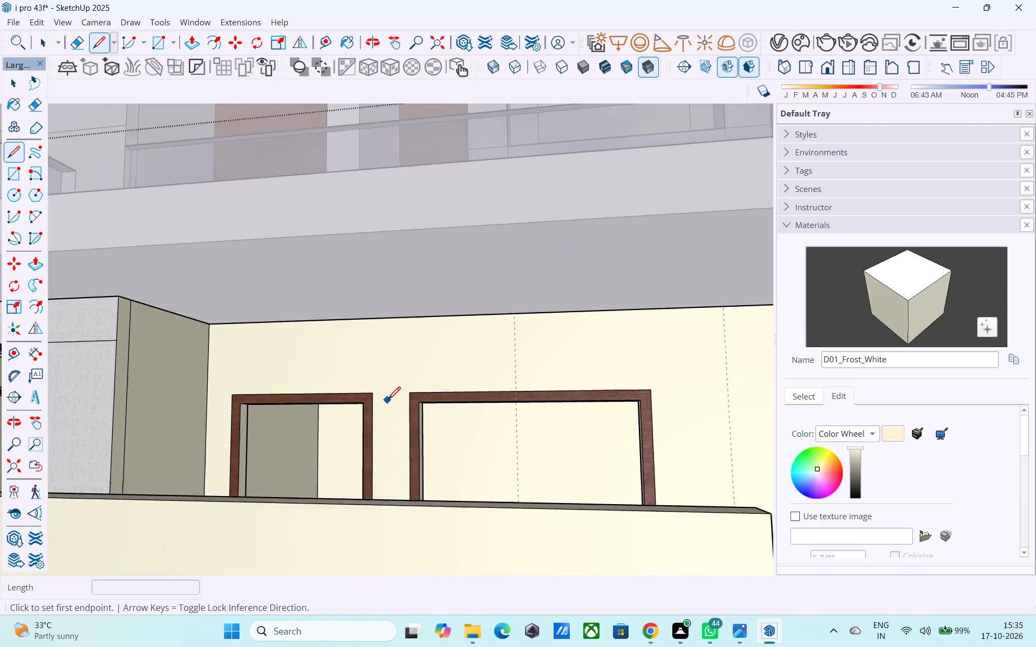
scroll(388, 401, up, 2)
middle_drag(396, 306, 447, 294)
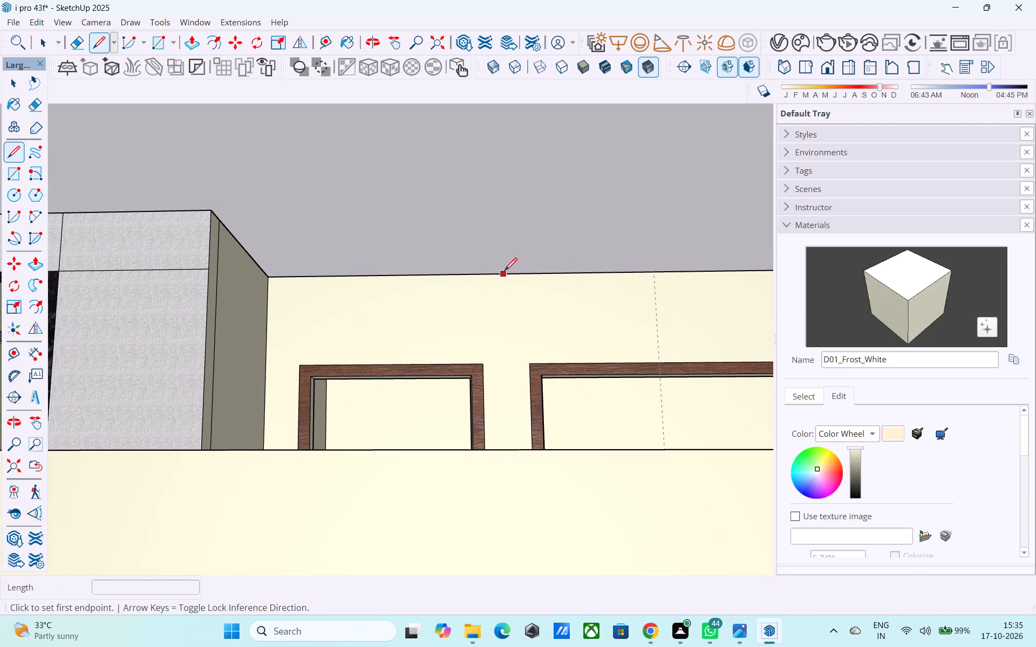
click(508, 273)
scroll(508, 273, down, 13)
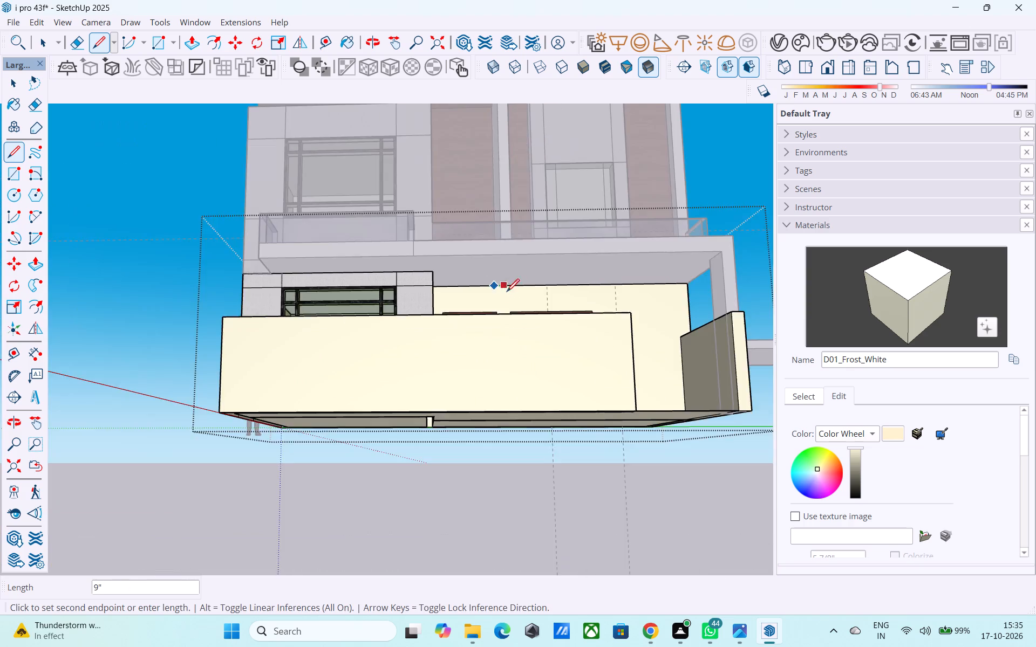
scroll(507, 293, down, 2)
middle_drag(514, 295, 460, 500)
scroll(473, 496, up, 12)
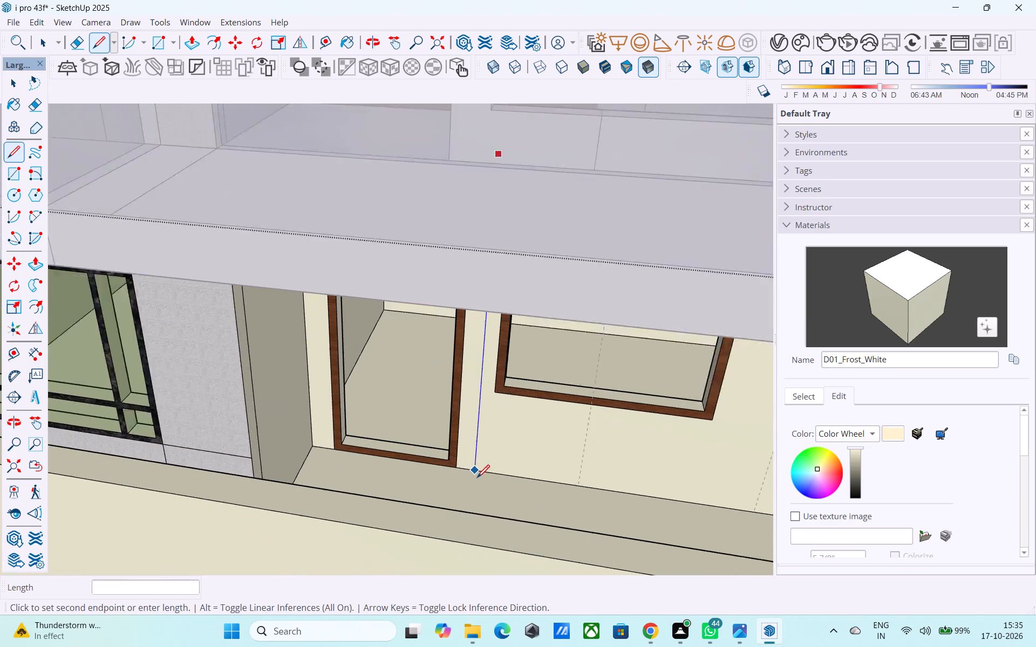
scroll(477, 479, up, 1)
click(477, 472)
Mark 9" down that vertical line from the wall's top and draw a horizontal line from there to the wall's far end.
scroll(456, 492, down, 6)
middle_drag(452, 508, 472, 421)
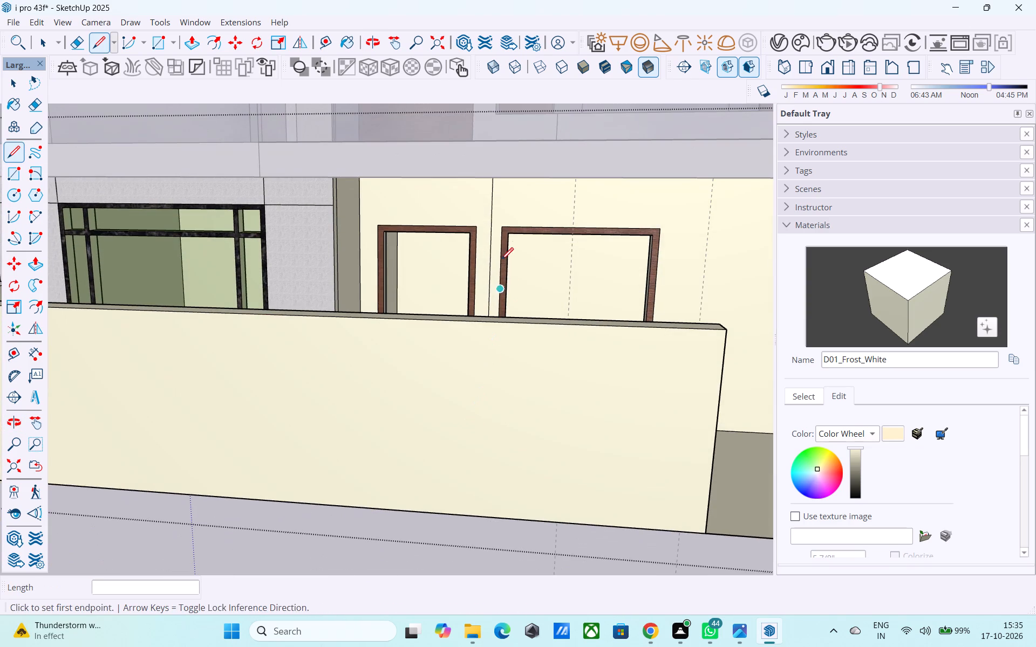
middle_drag(508, 226, 496, 223)
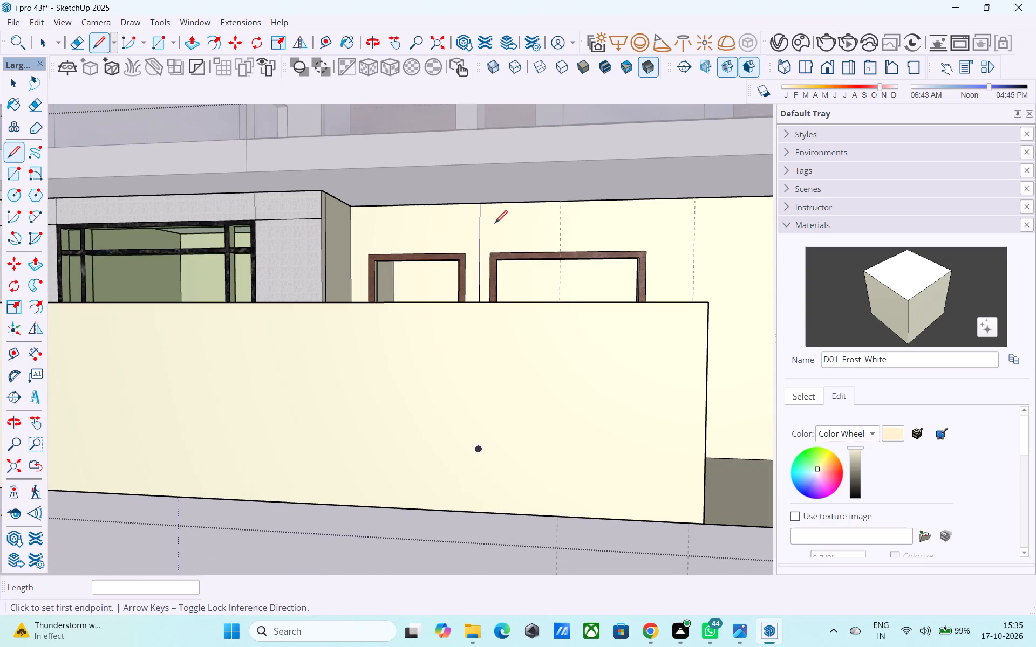
middle_drag(495, 224, 493, 230)
scroll(492, 230, up, 4)
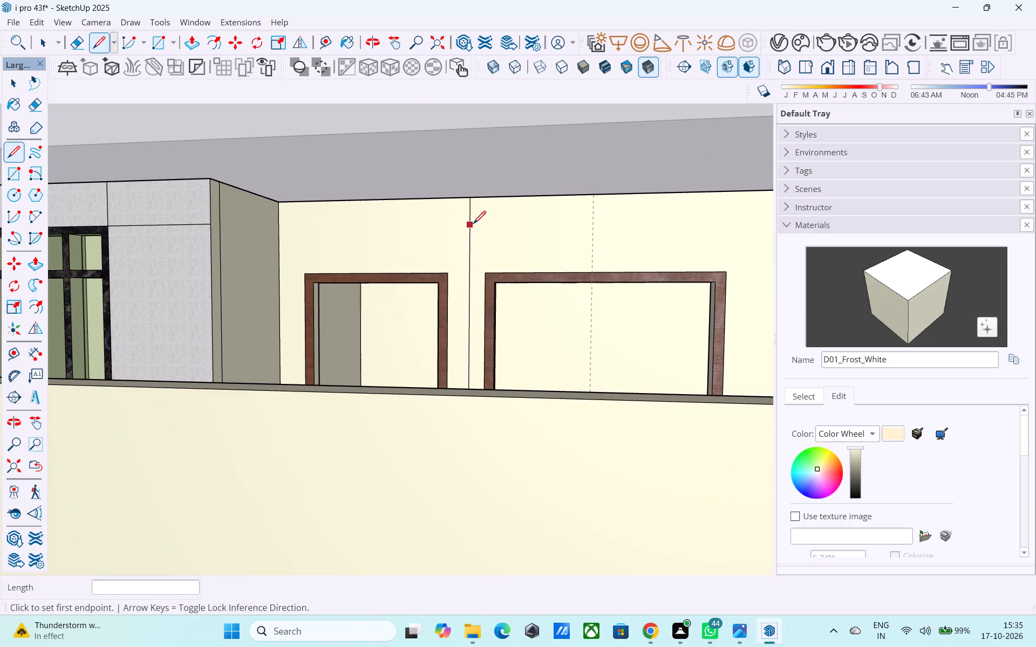
click(473, 203)
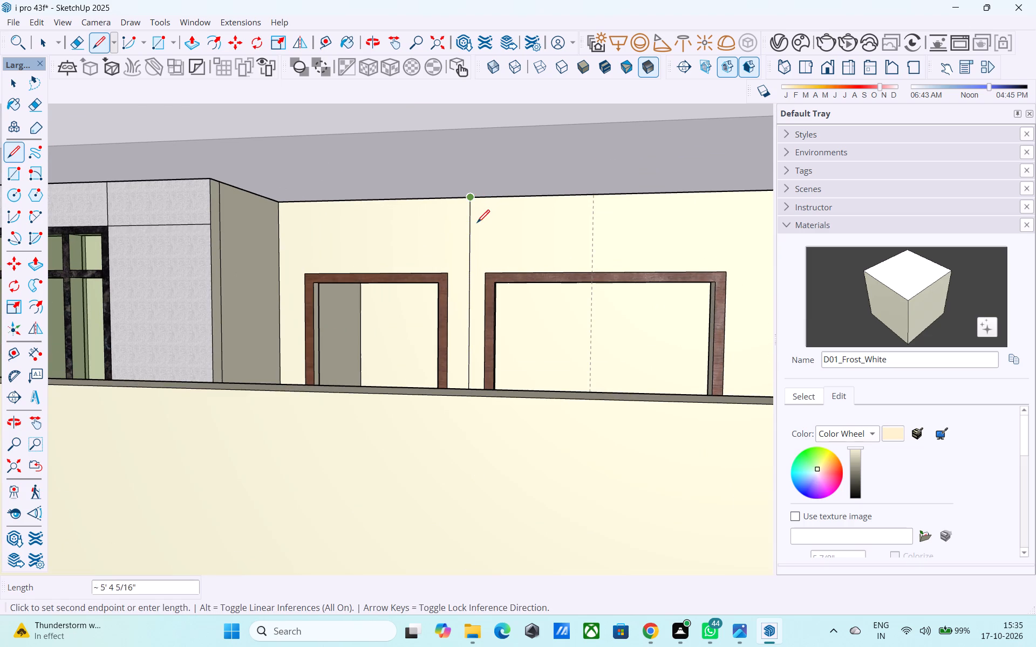
click(473, 229)
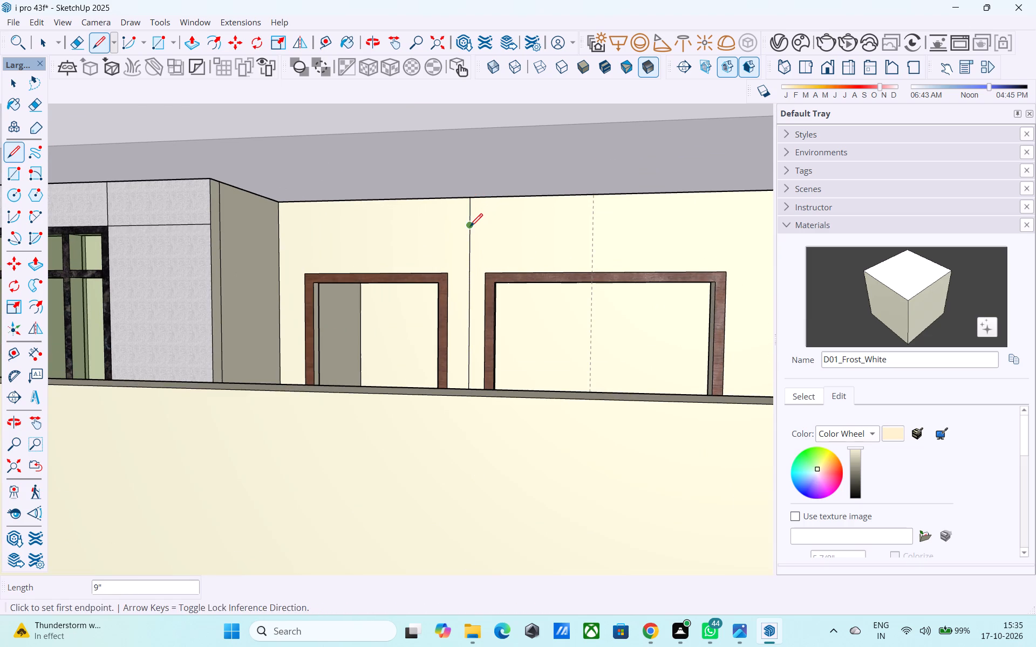
click(469, 227)
scroll(473, 224, down, 5)
scroll(392, 263, down, 4)
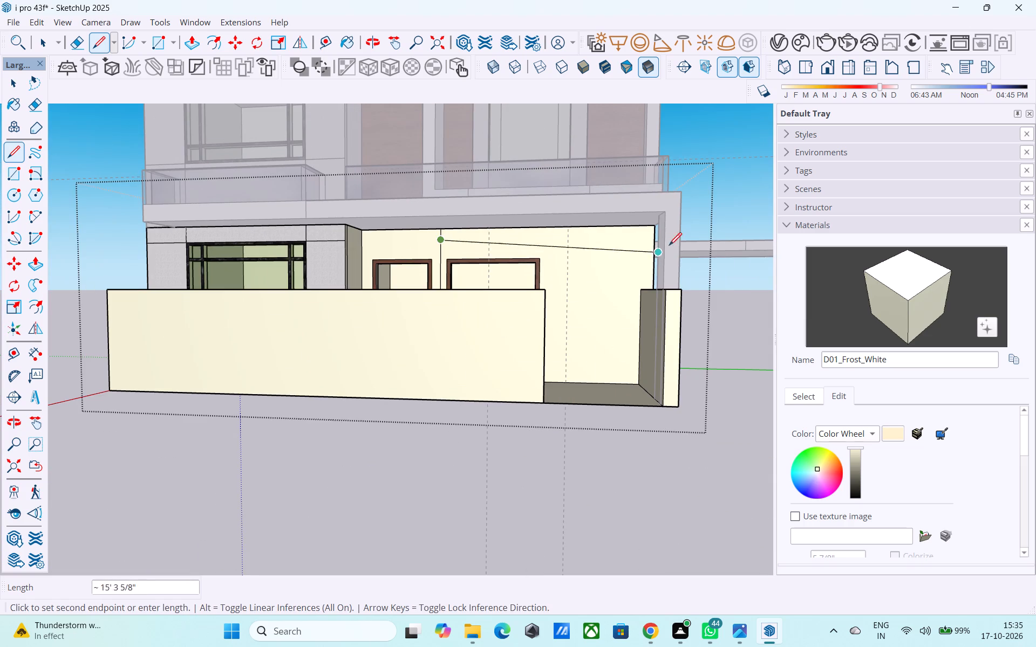
middle_drag(671, 246, 656, 233)
scroll(654, 244, up, 4)
middle_drag(678, 233, 505, 280)
scroll(635, 250, up, 5)
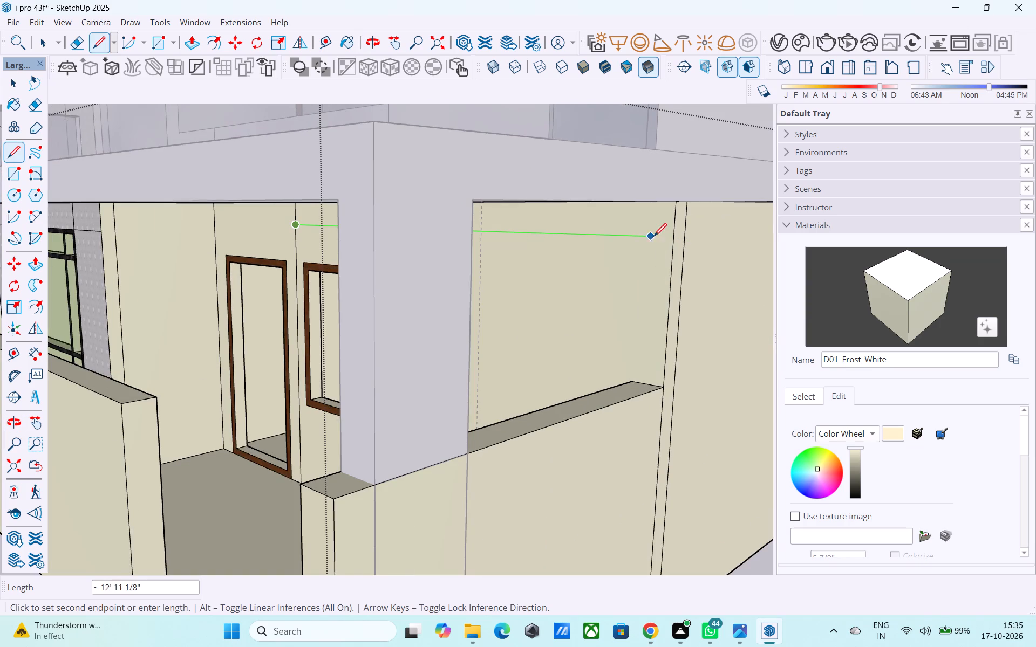
click(673, 240)
middle_drag(346, 272, 465, 249)
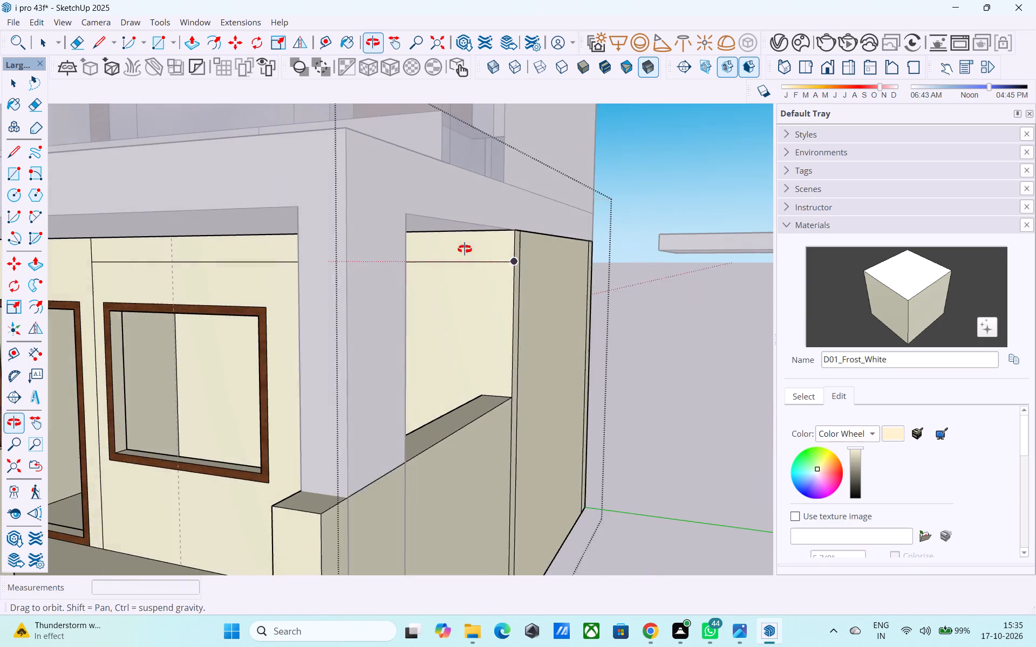
middle_drag(465, 249, 467, 249)
scroll(597, 236, down, 5)
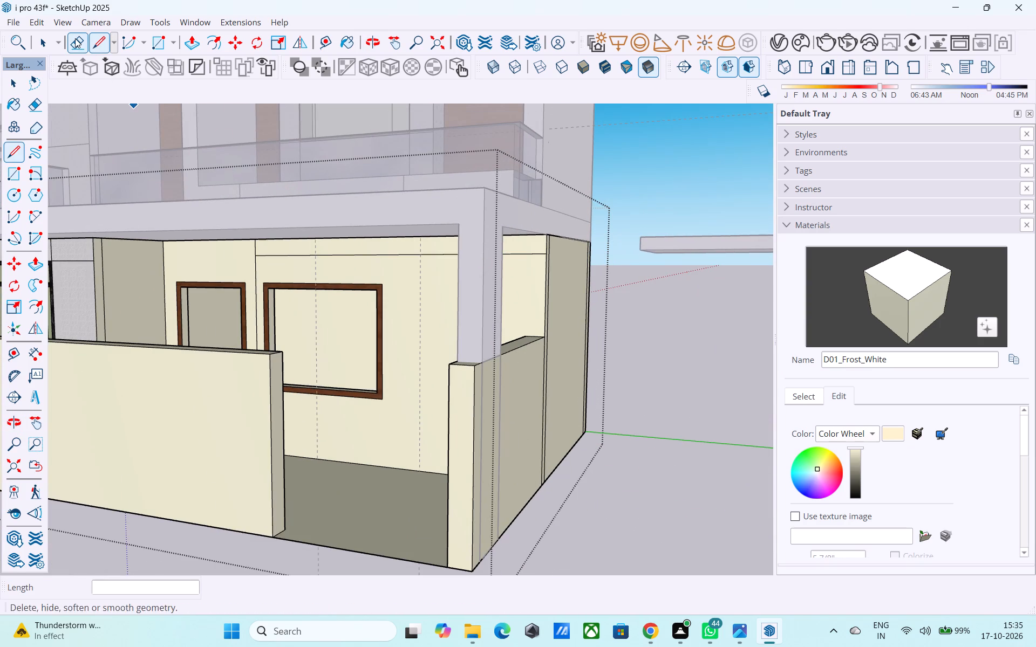
Erase the short piece of the vertical line above the horizontal line, joining the top strip with the wall around the door.
click(76, 38)
scroll(665, 249, down, 4)
scroll(366, 247, up, 4)
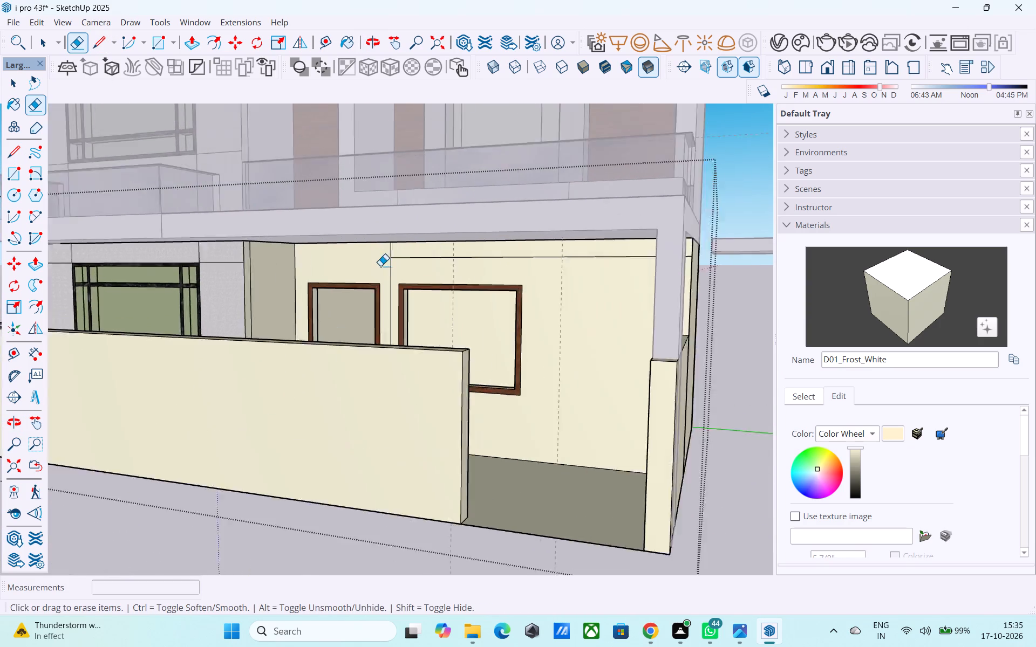
scroll(380, 266, up, 14)
drag(387, 250, 380, 246)
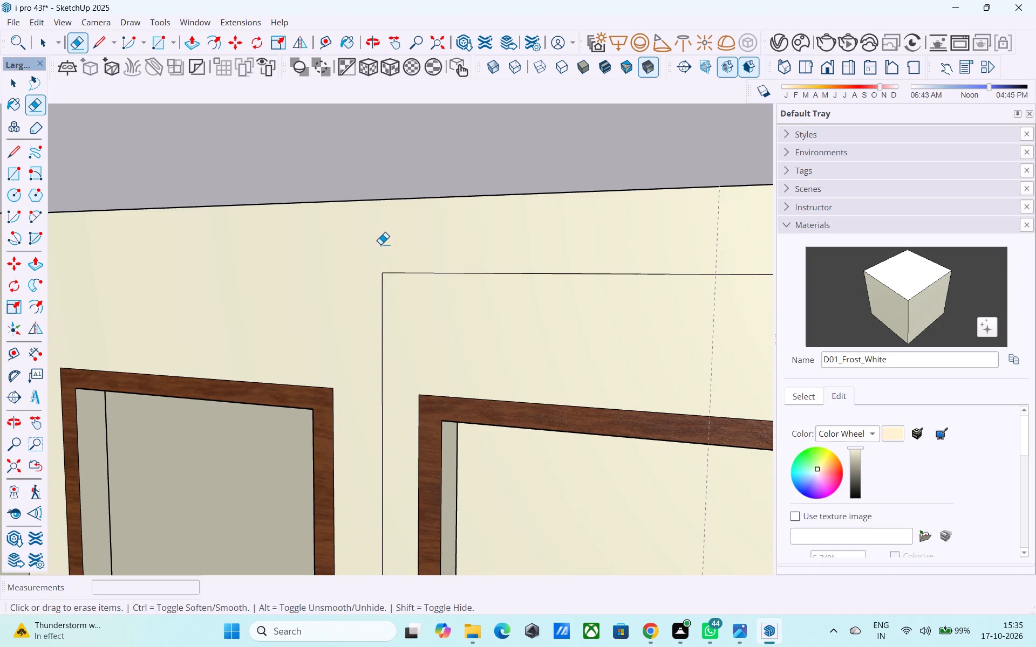
scroll(397, 241, down, 10)
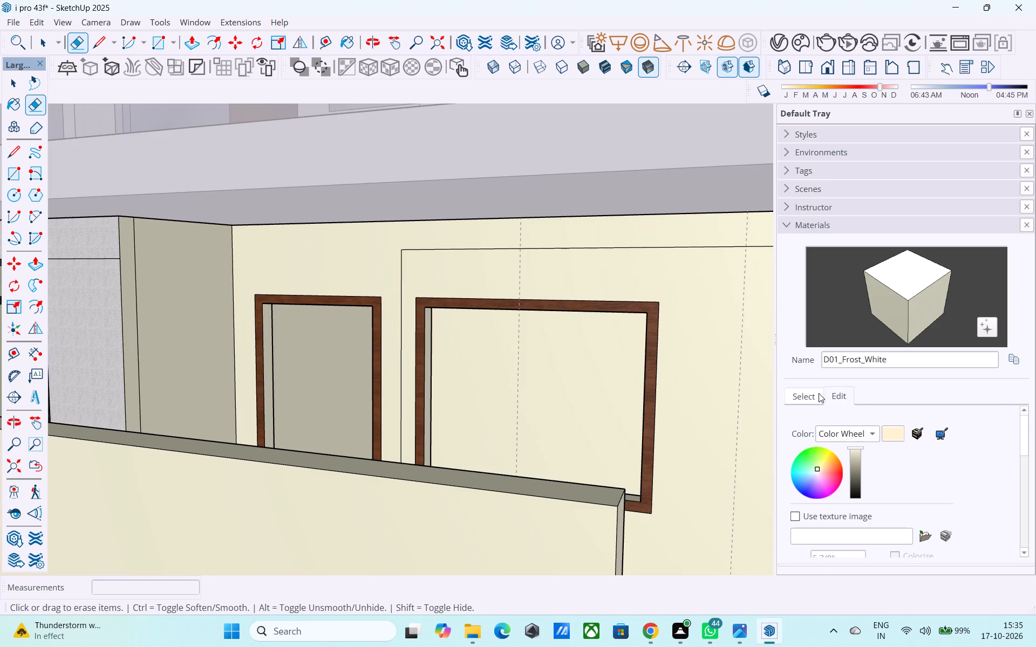
Paint the wall around the door and the strip above the window with the wood material Wood_Veneer_15_1K and close the group.
click(819, 394)
scroll(888, 445, down, 6)
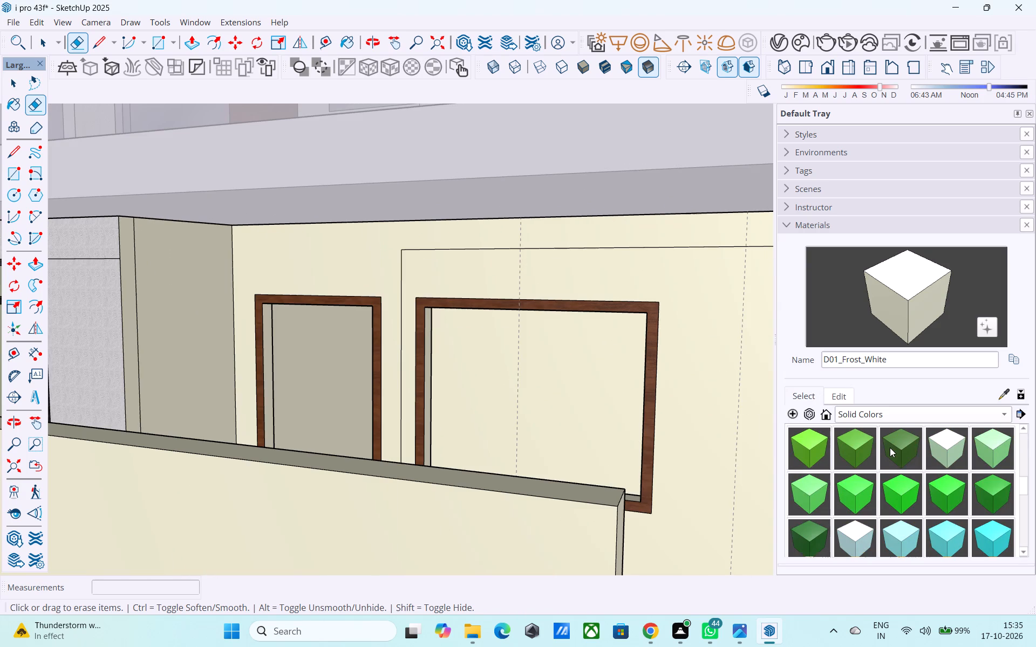
click(883, 417)
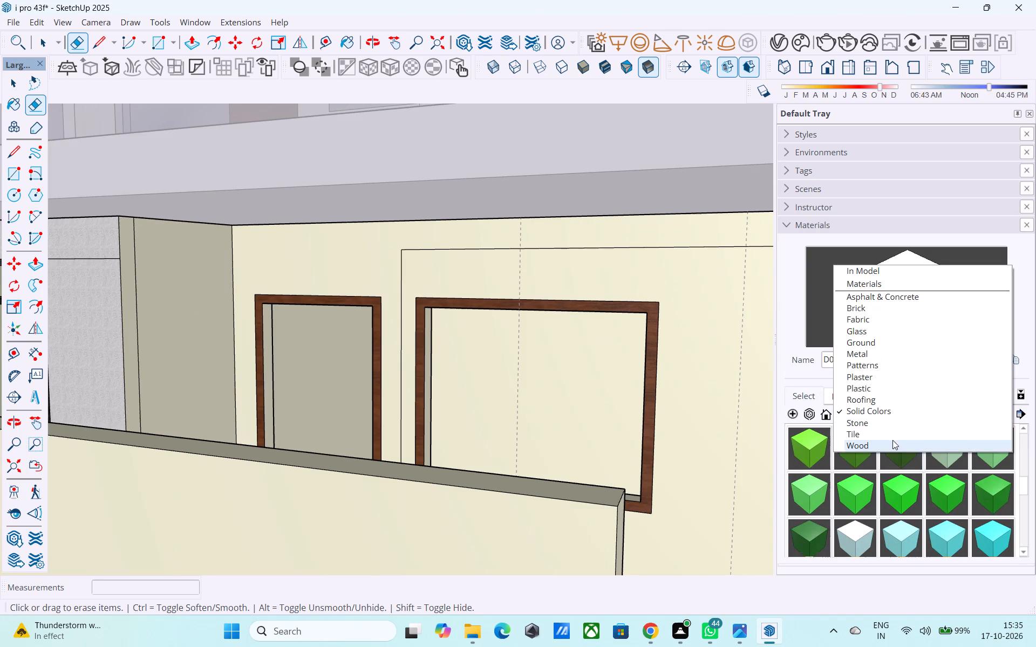
click(893, 443)
click(807, 488)
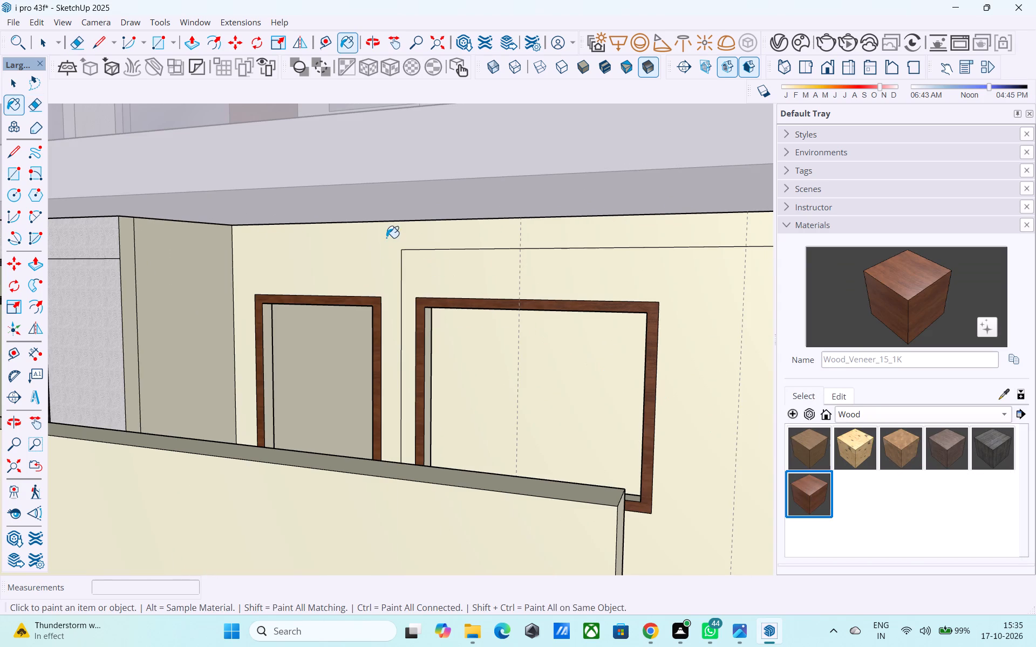
click(381, 235)
scroll(509, 299, down, 3)
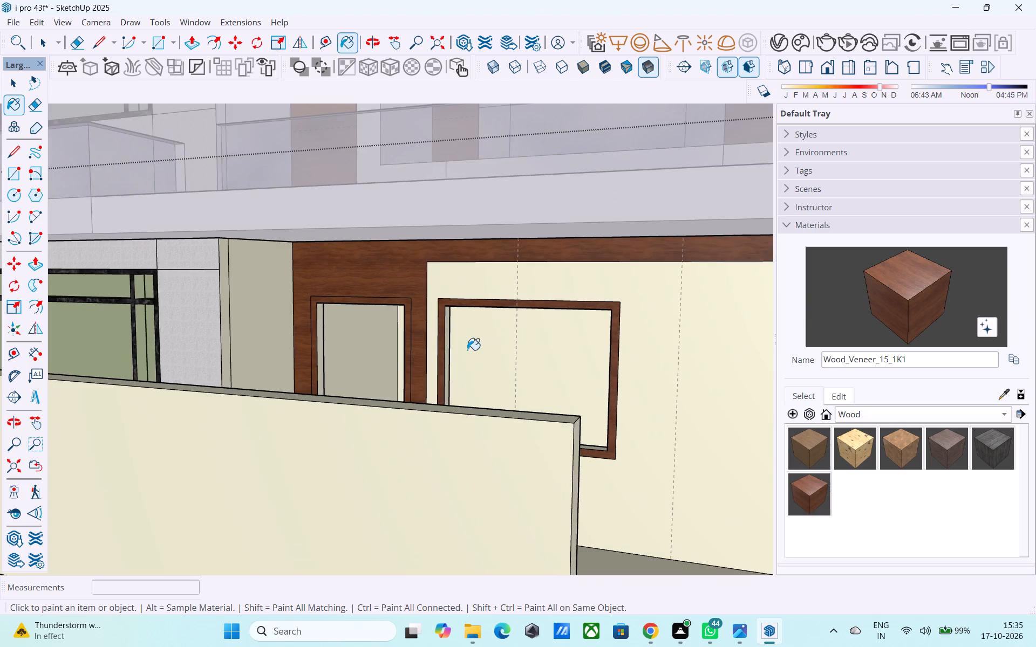
scroll(446, 356, down, 1)
middle_drag(442, 358, 652, 397)
scroll(524, 342, down, 5)
middle_drag(510, 346, 382, 307)
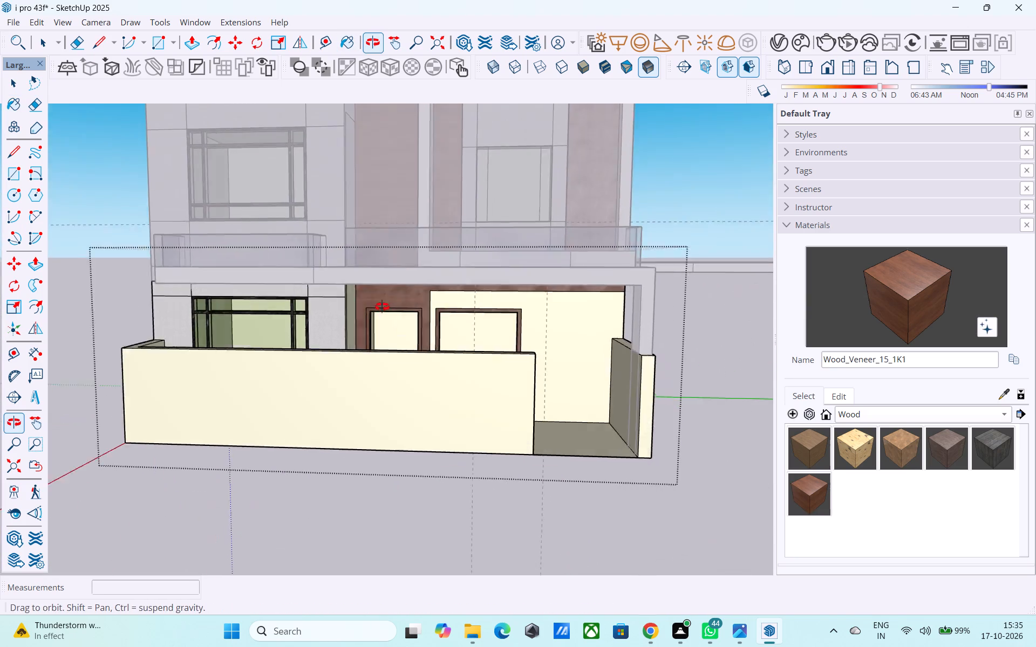
middle_drag(382, 307, 360, 300)
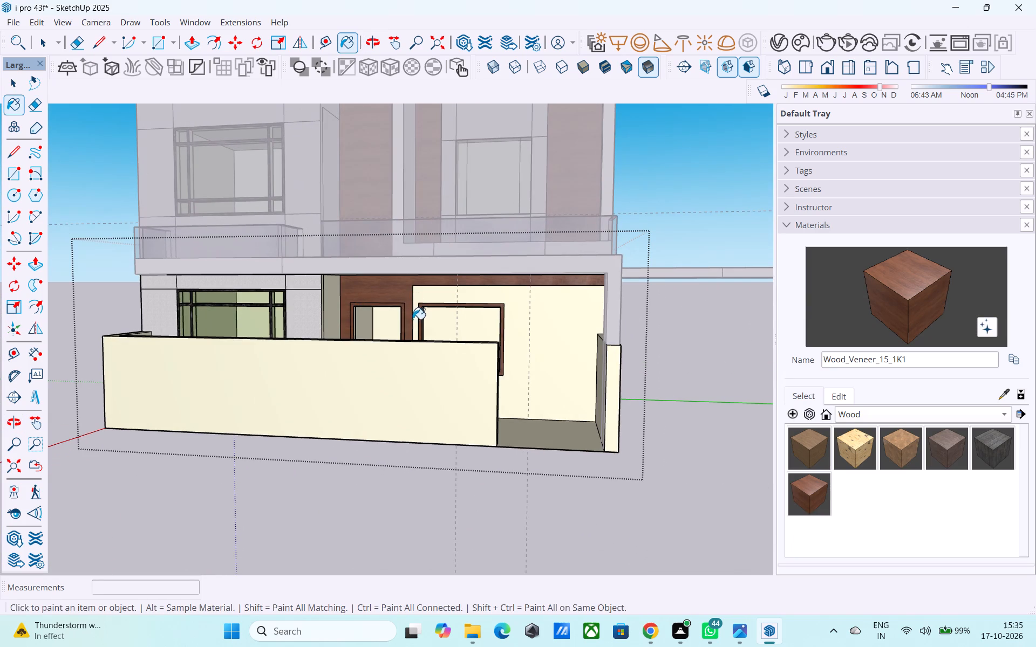
key(space)
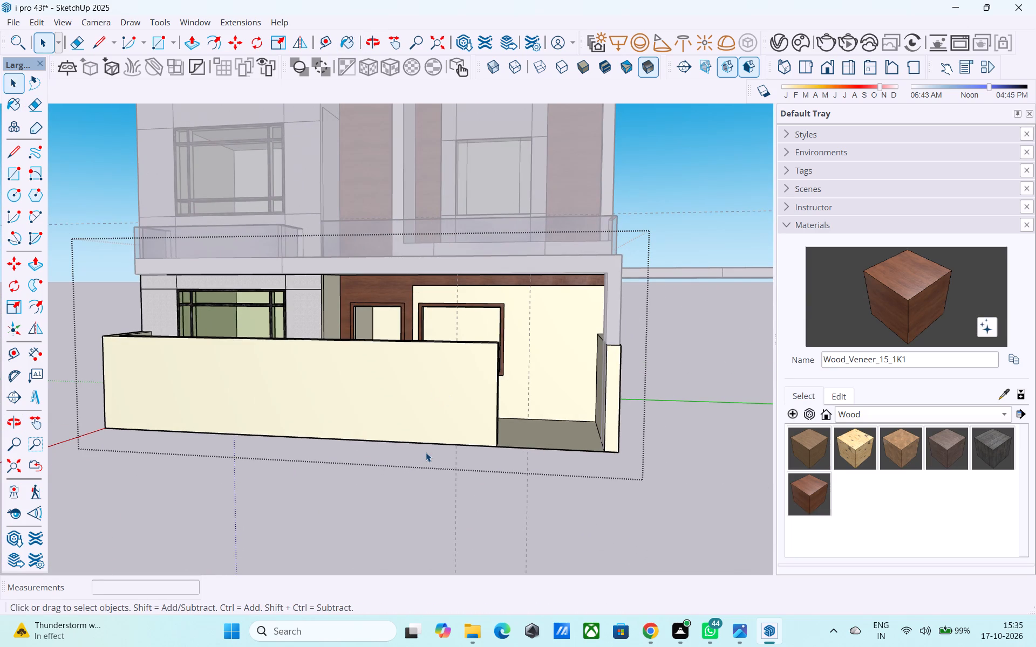
click(426, 455)
scroll(423, 453, down, 5)
middle_drag(419, 445, 433, 497)
click(594, 332)
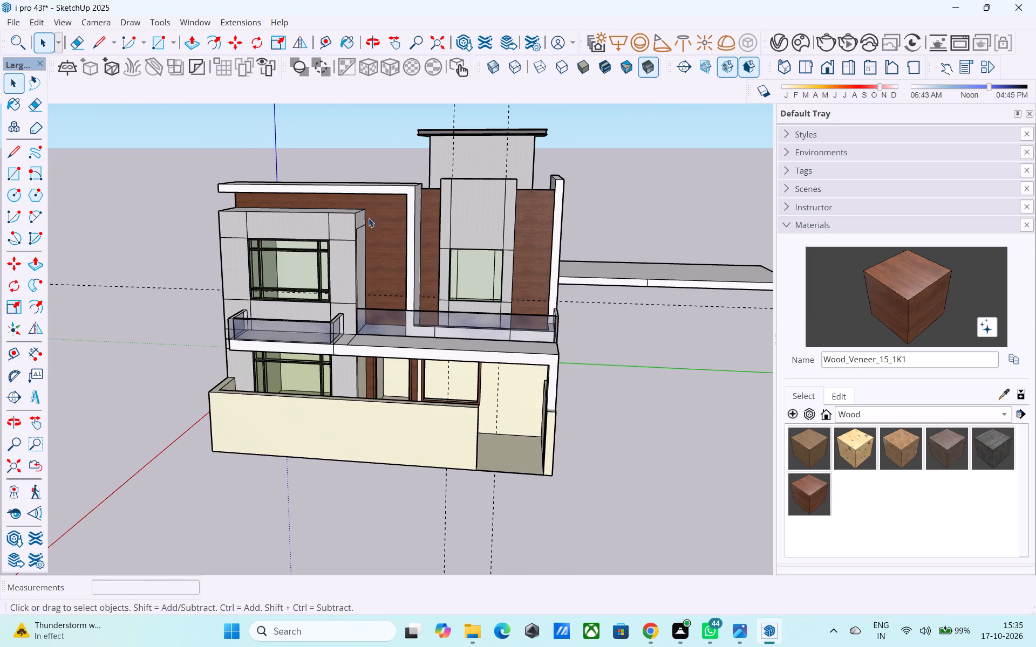
Open the upper-storey group and copy the wood wall's vertical end edge about 31' 3" along the wall to its opposite end.
scroll(422, 364, down, 3)
middle_drag(427, 342, 455, 239)
scroll(452, 223, up, 7)
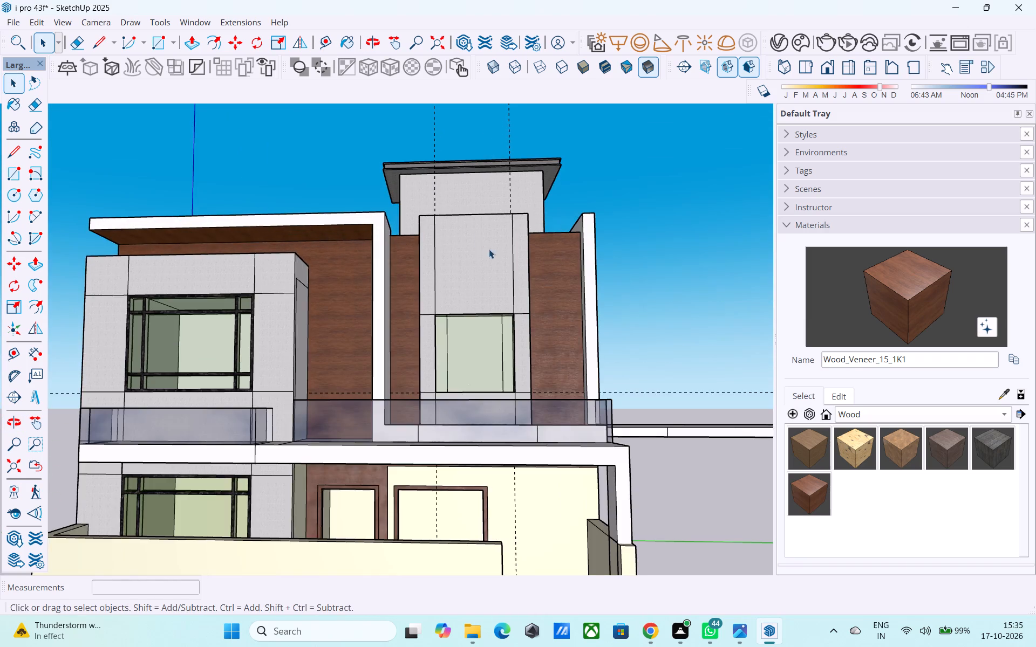
middle_drag(489, 250, 480, 283)
scroll(488, 277, up, 1)
double_click(548, 294)
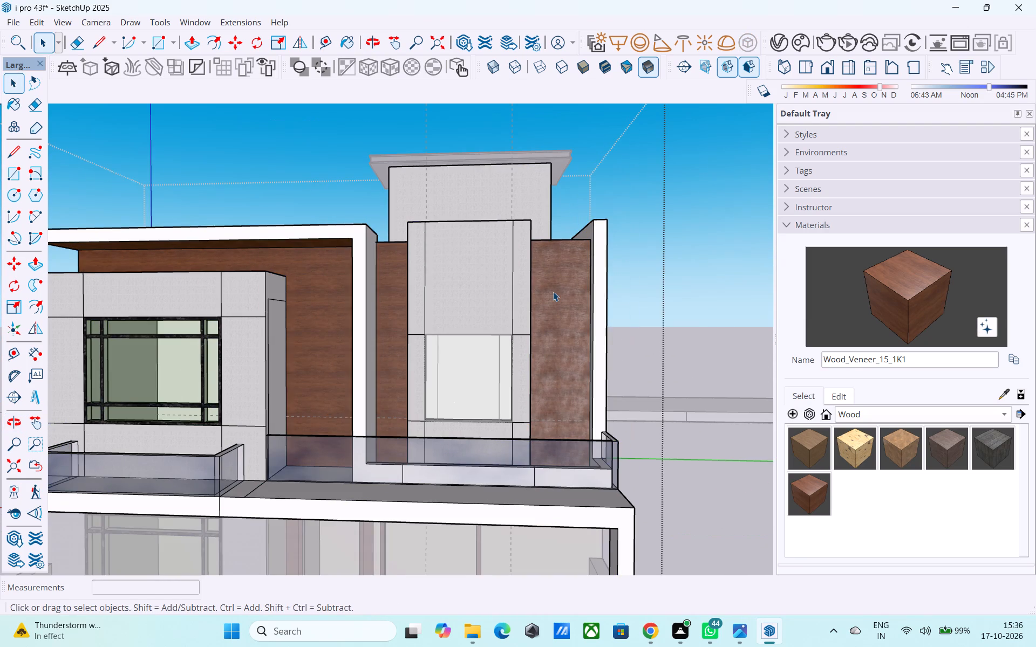
middle_drag(553, 292, 583, 313)
scroll(596, 274, up, 8)
click(596, 249)
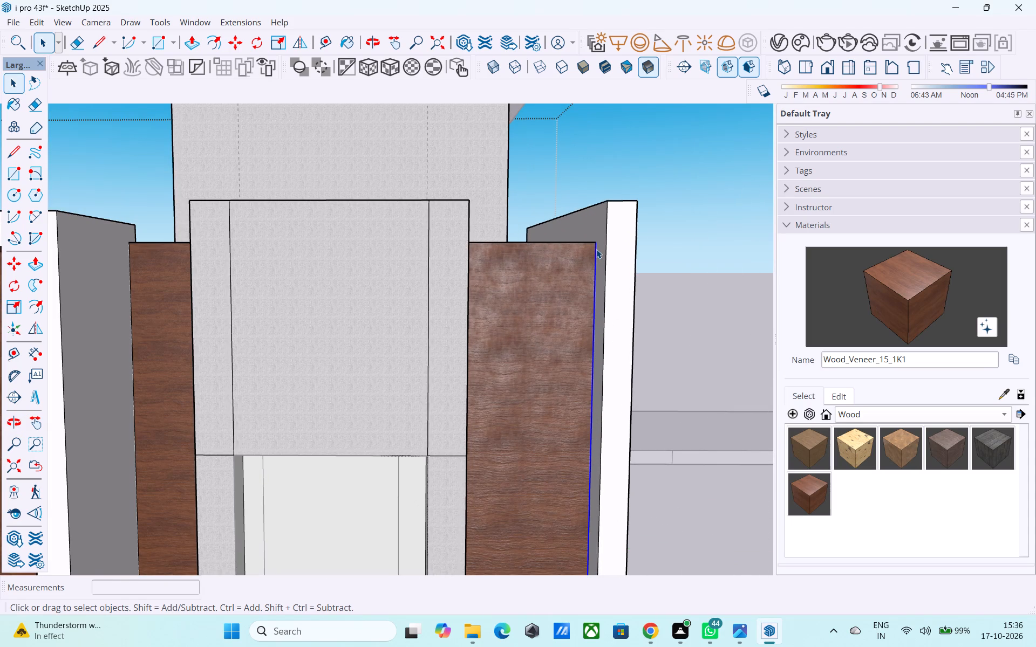
scroll(596, 252, down, 11)
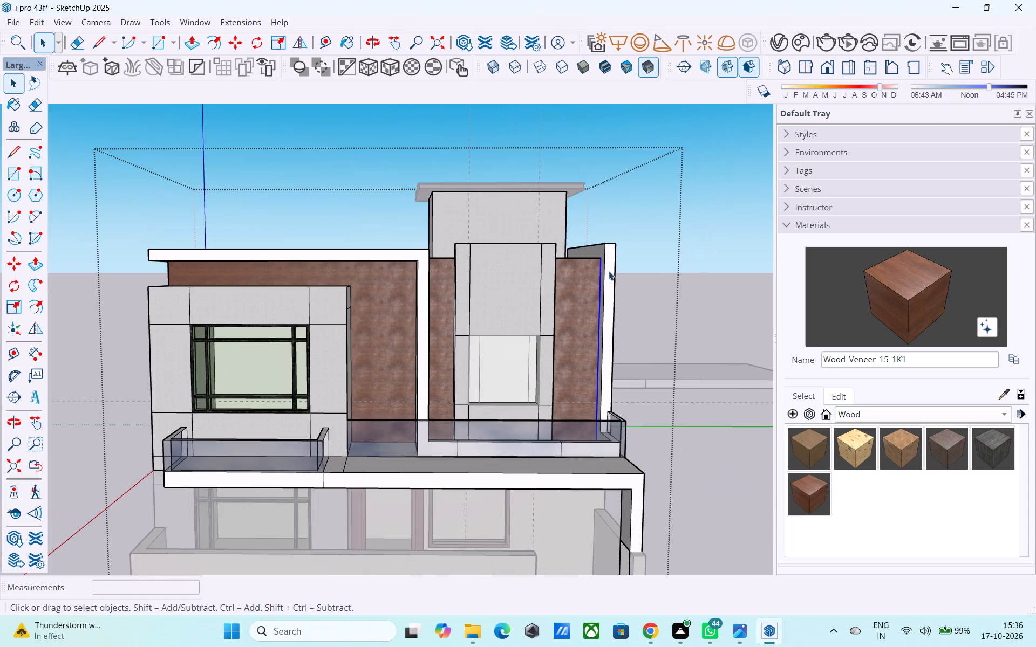
scroll(575, 261, up, 11)
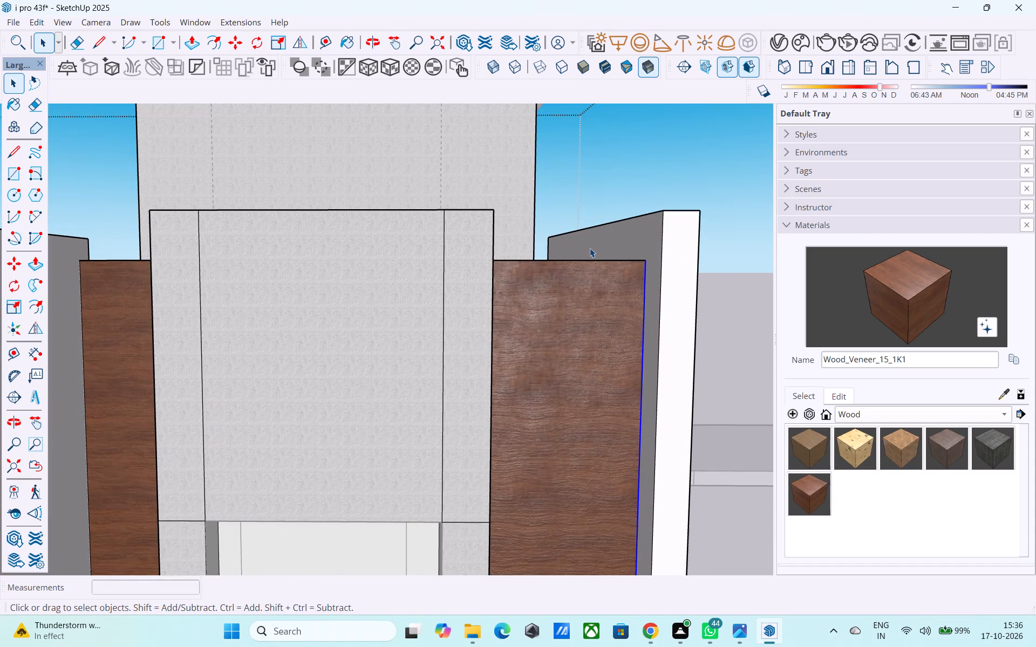
key(m)
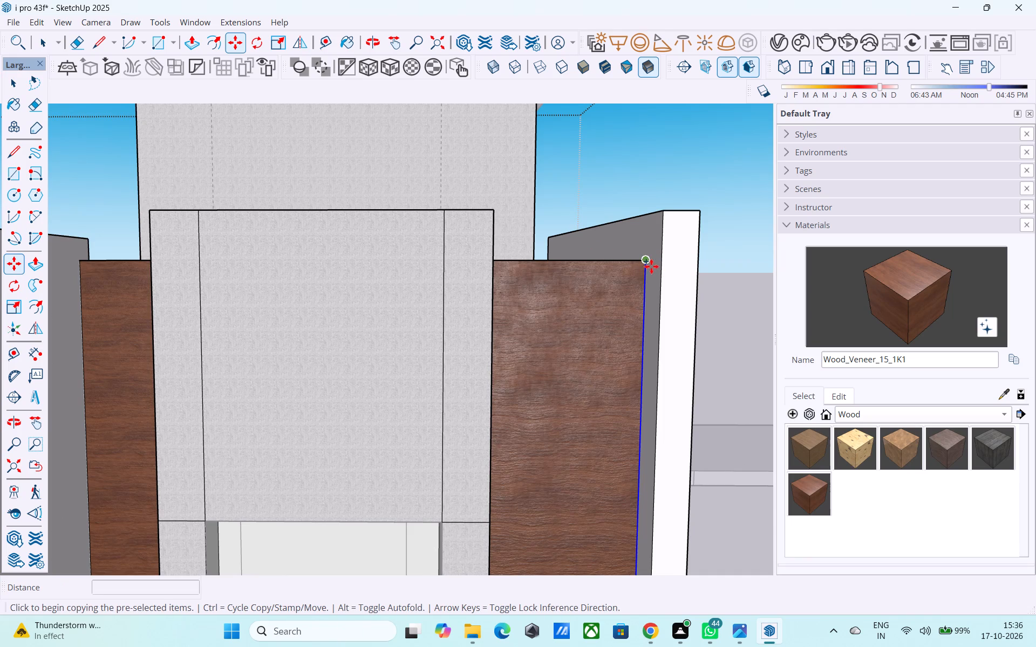
click(651, 266)
scroll(657, 264, down, 6)
scroll(543, 277, down, 10)
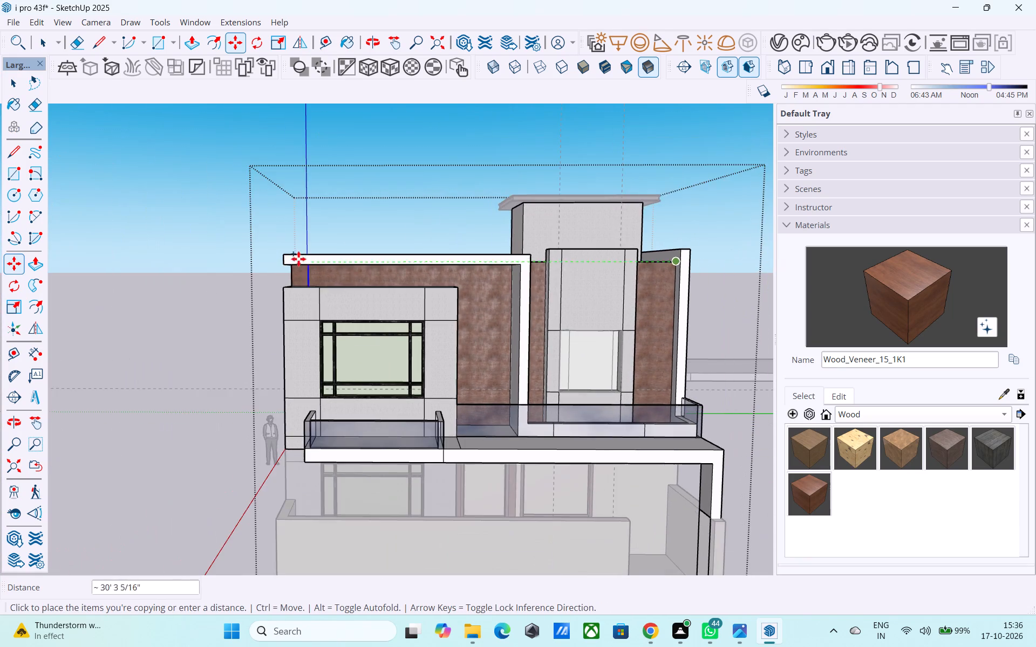
middle_drag(268, 265, 391, 272)
scroll(382, 283, up, 9)
middle_drag(258, 260, 271, 250)
scroll(271, 250, up, 2)
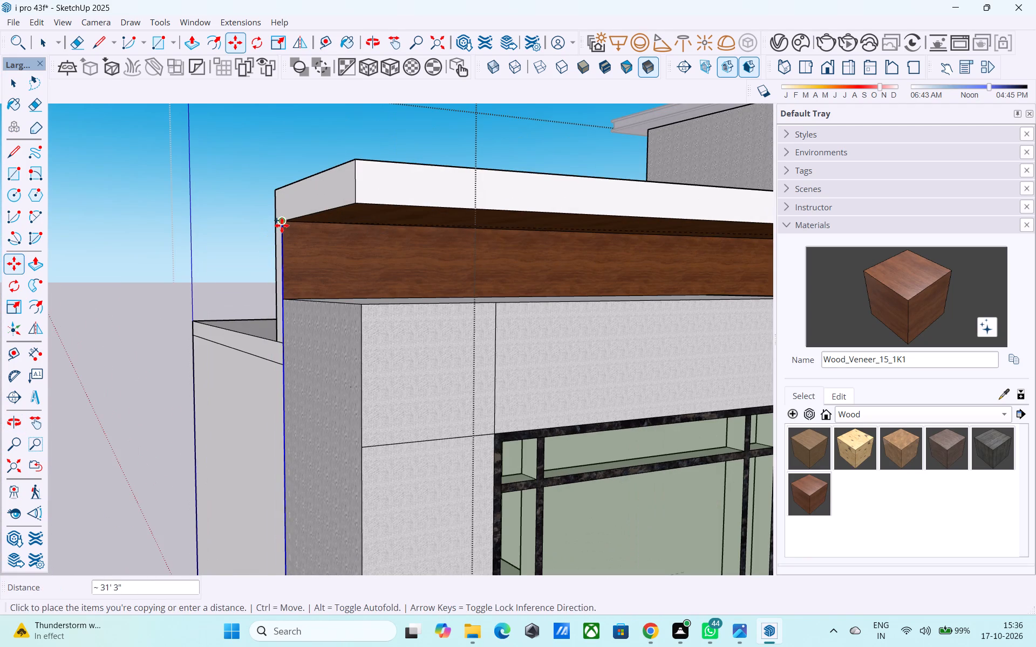
click(282, 224)
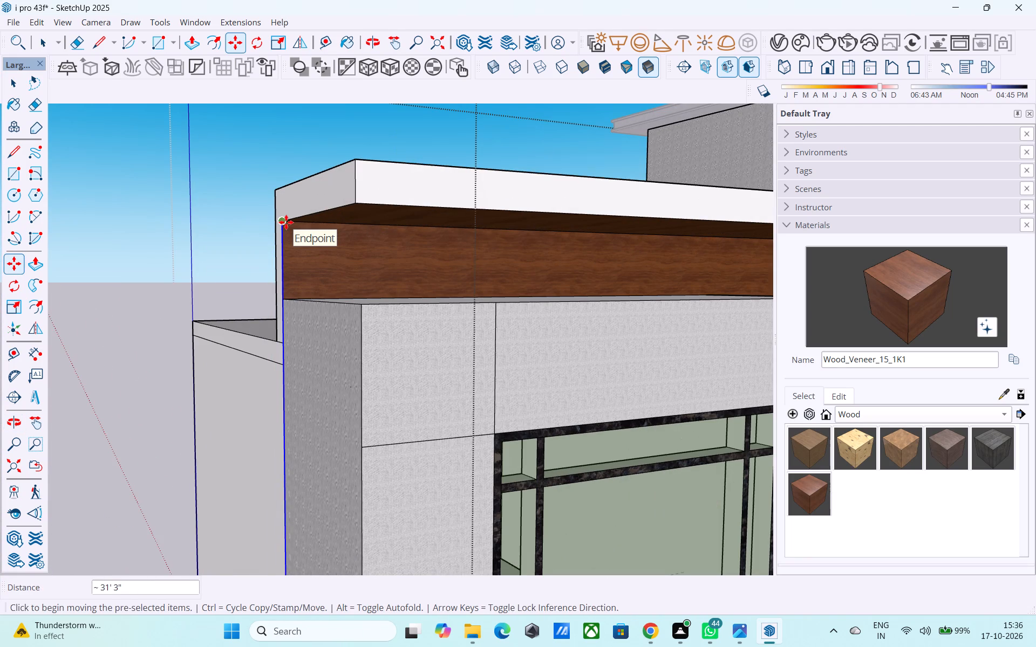
Divide the copied edge's distance into 100 equal spaces to line the upper wood wall with vertical slat joints.
key(slash)
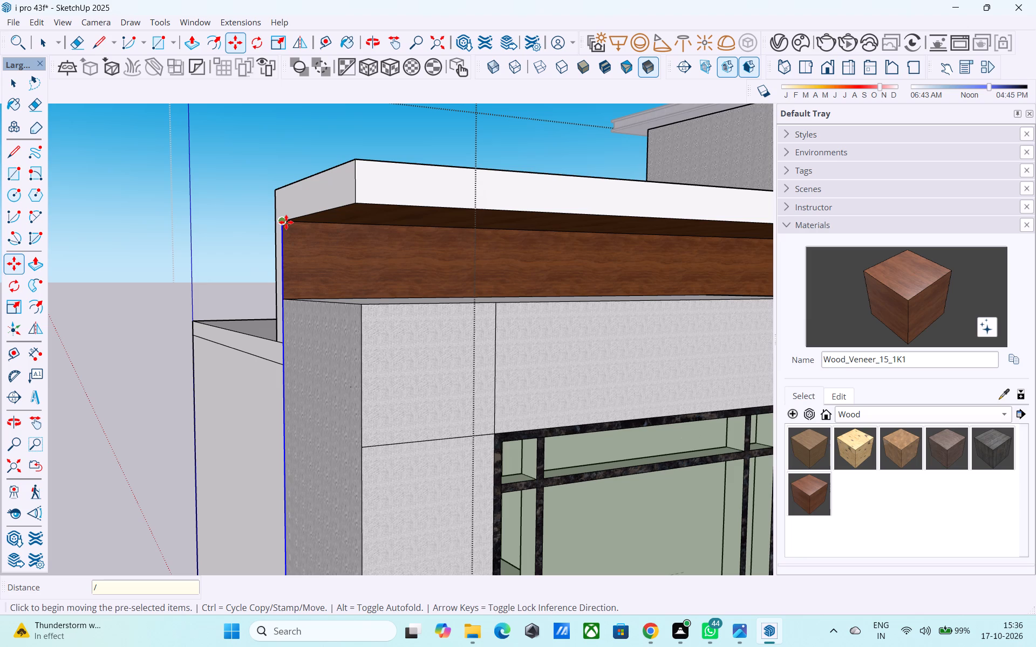
text(100)
key(Return)
scroll(286, 222, up, 1)
scroll(286, 222, down, 5)
scroll(260, 202, up, 1)
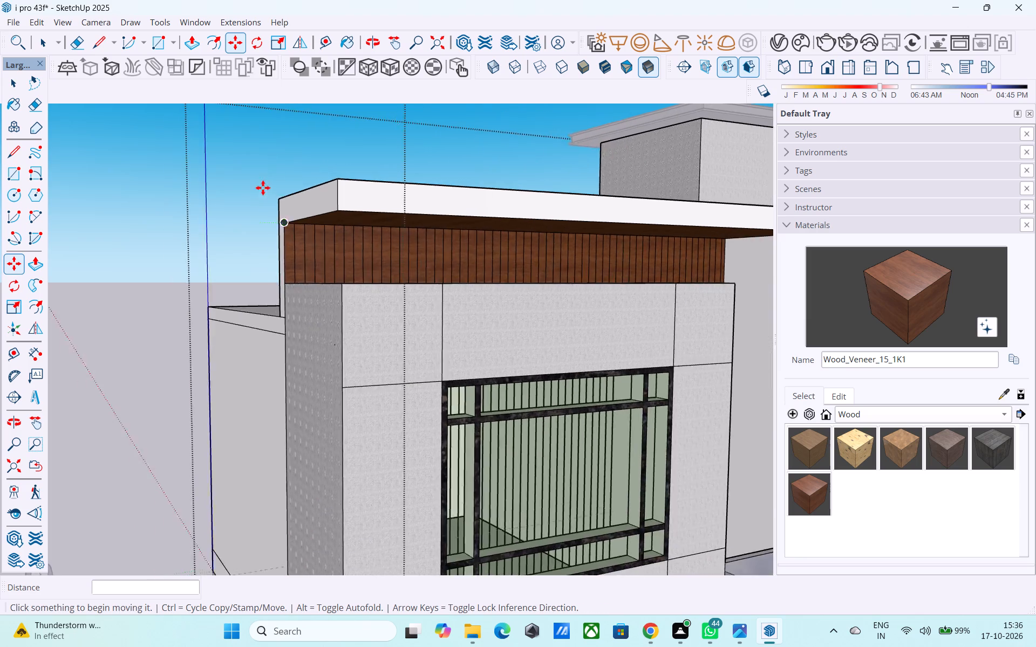
Examine the slatted wood panels and the upper-storey window from several angles and close the upper-storey group.
scroll(263, 190, down, 5)
scroll(365, 202, down, 3)
middle_drag(362, 206, 226, 221)
middle_drag(415, 261, 306, 256)
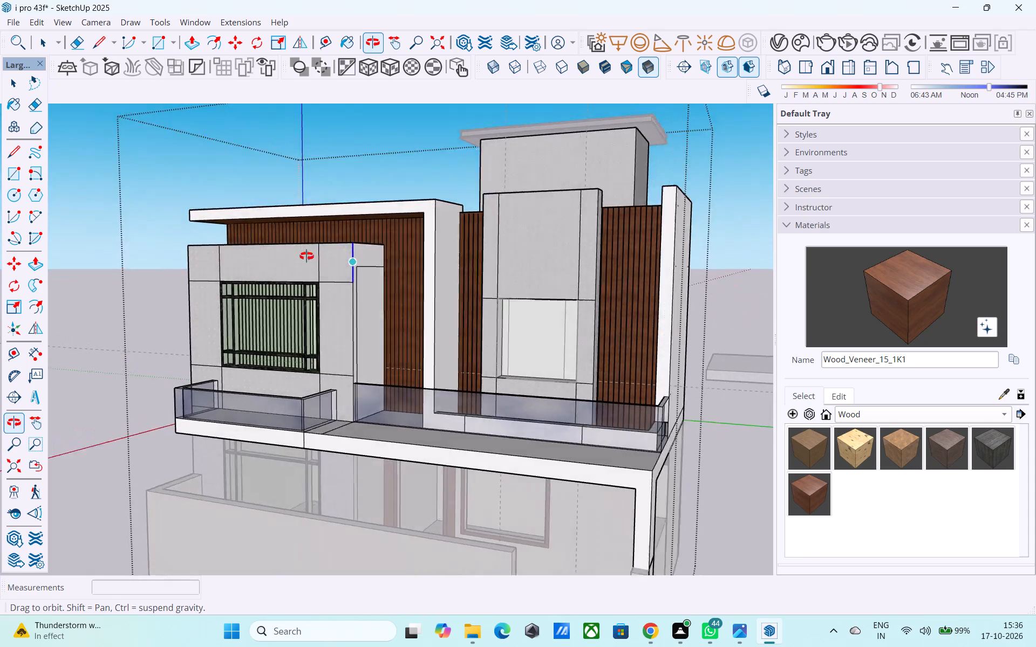
middle_drag(306, 256, 744, 295)
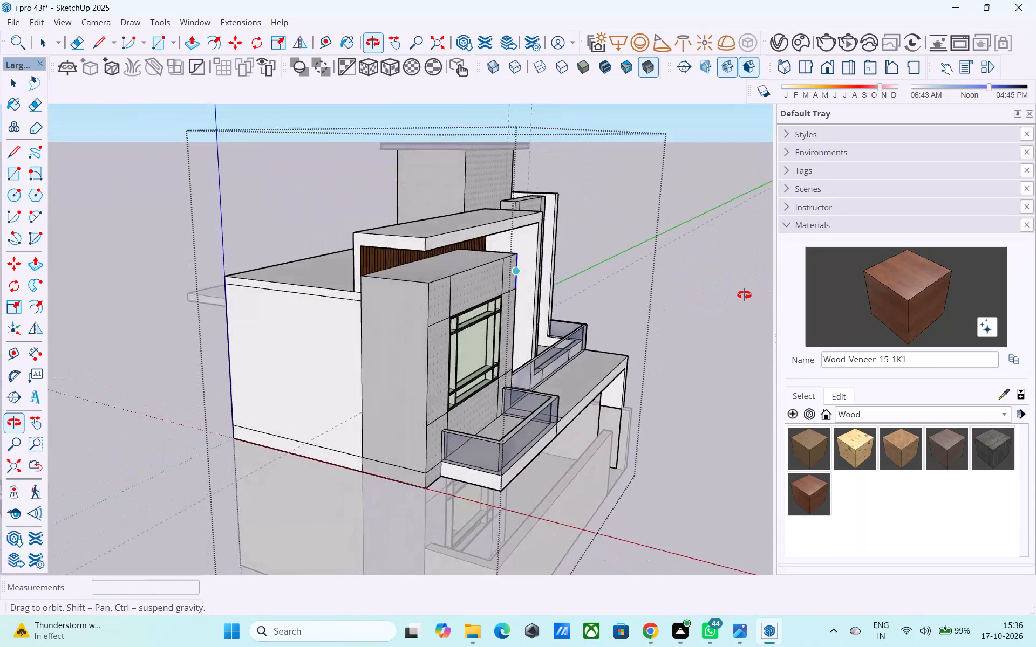
middle_drag(744, 295, 180, 247)
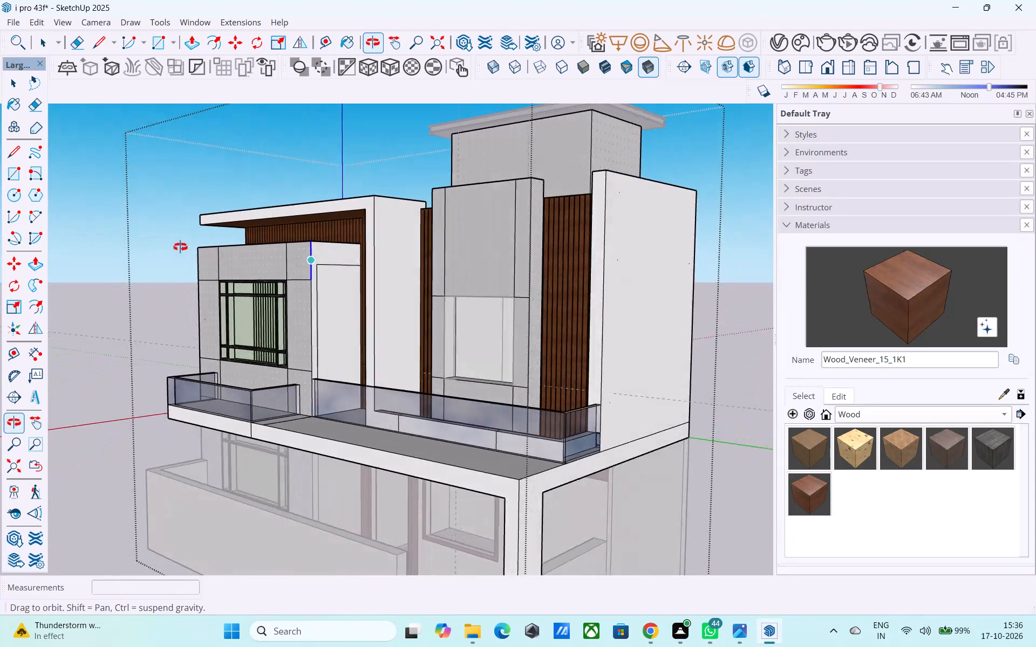
middle_drag(180, 247, 154, 249)
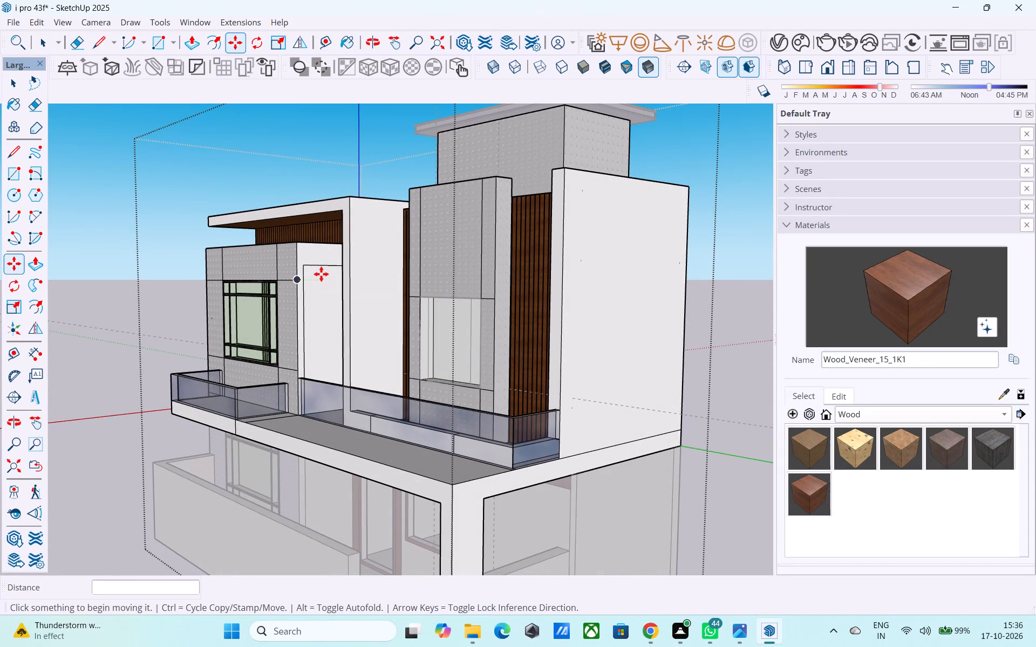
middle_drag(473, 321, 557, 368)
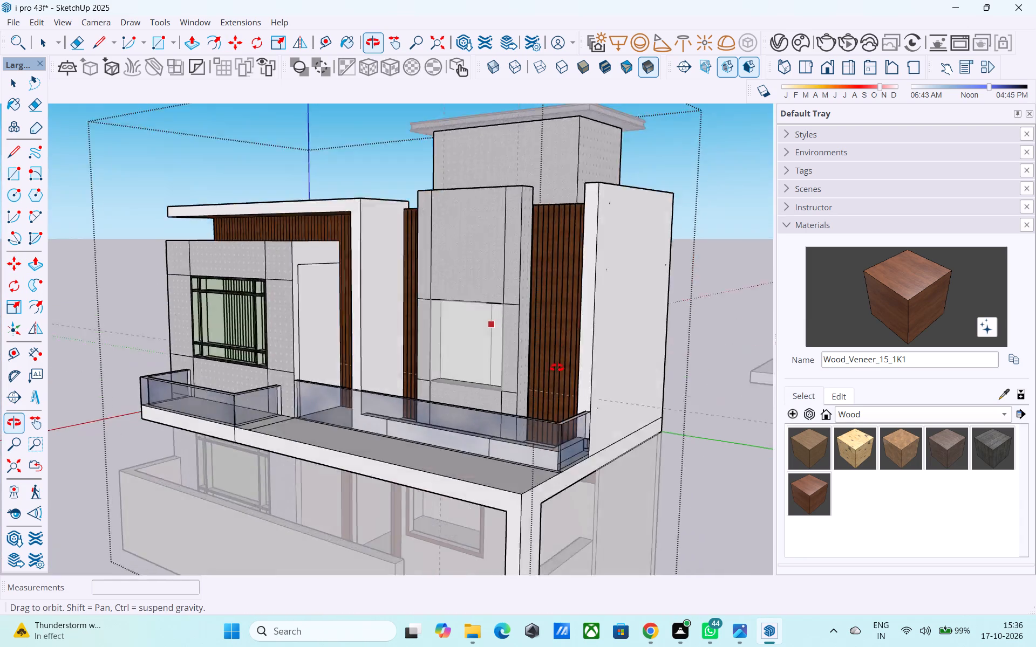
middle_drag(557, 368, 676, 385)
scroll(529, 494, down, 4)
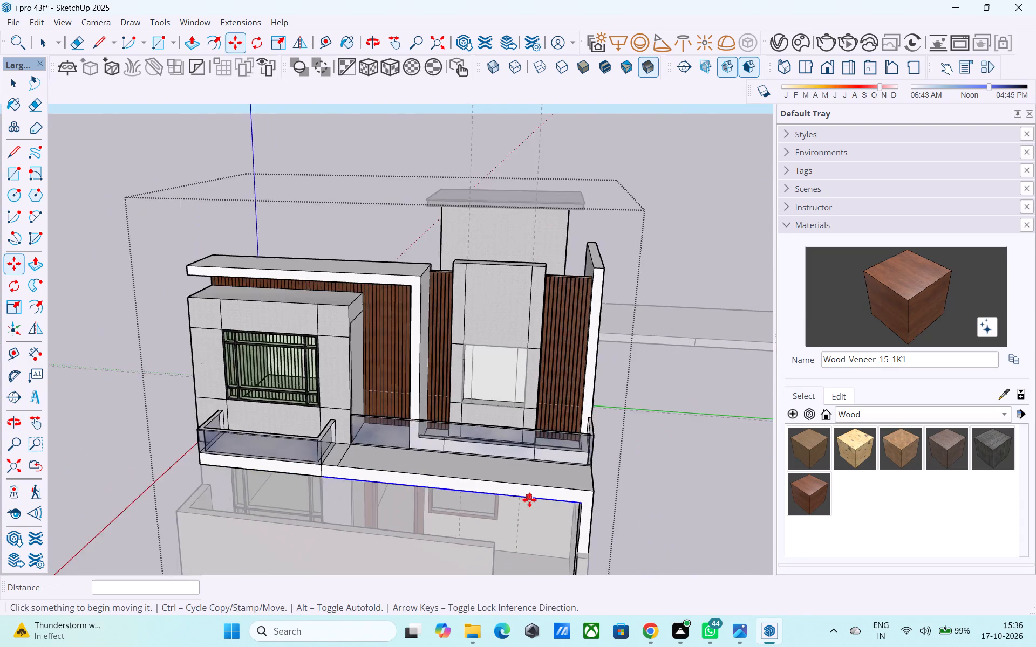
middle_drag(529, 495, 551, 416)
scroll(453, 264, up, 5)
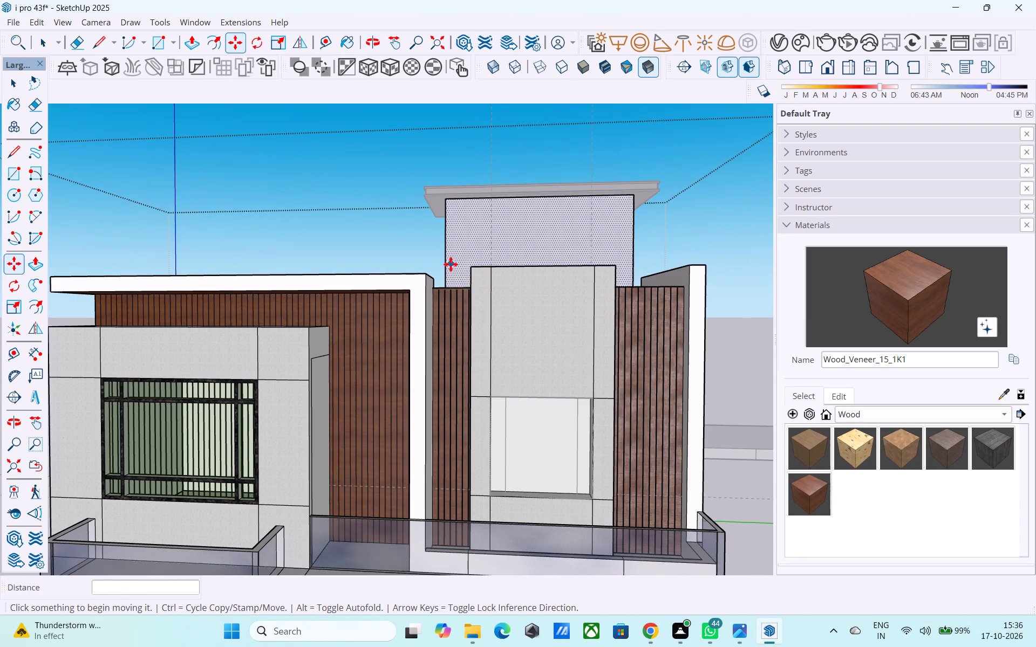
scroll(451, 264, down, 5)
key(space)
click(705, 267)
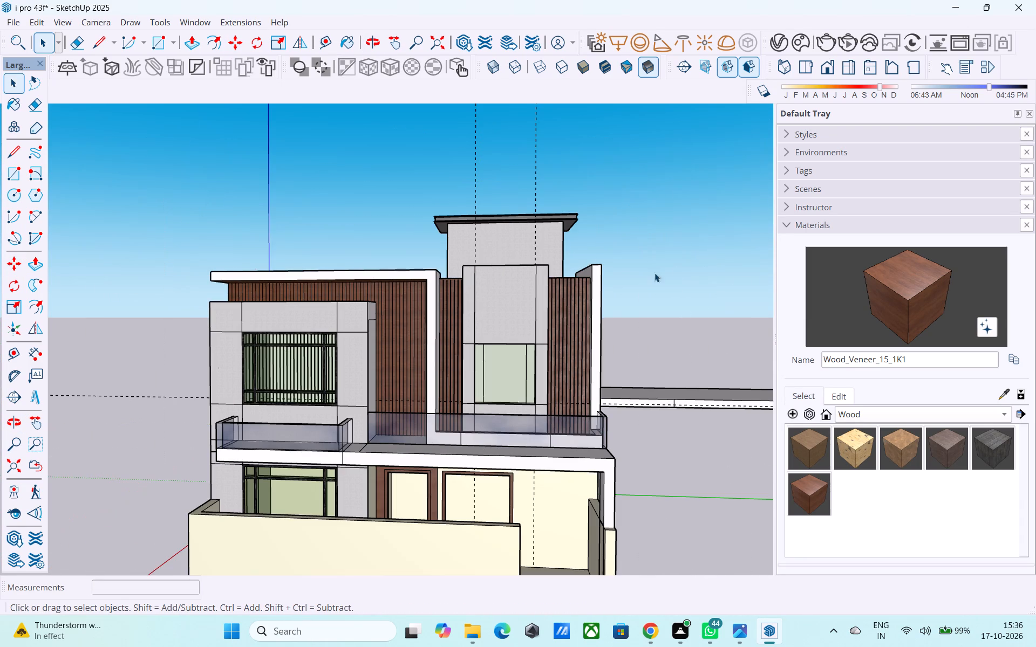
Open the ground-floor group and copy the door wall's vertical corner edge about 5' 4" to the line between door and window.
middle_drag(529, 295, 560, 268)
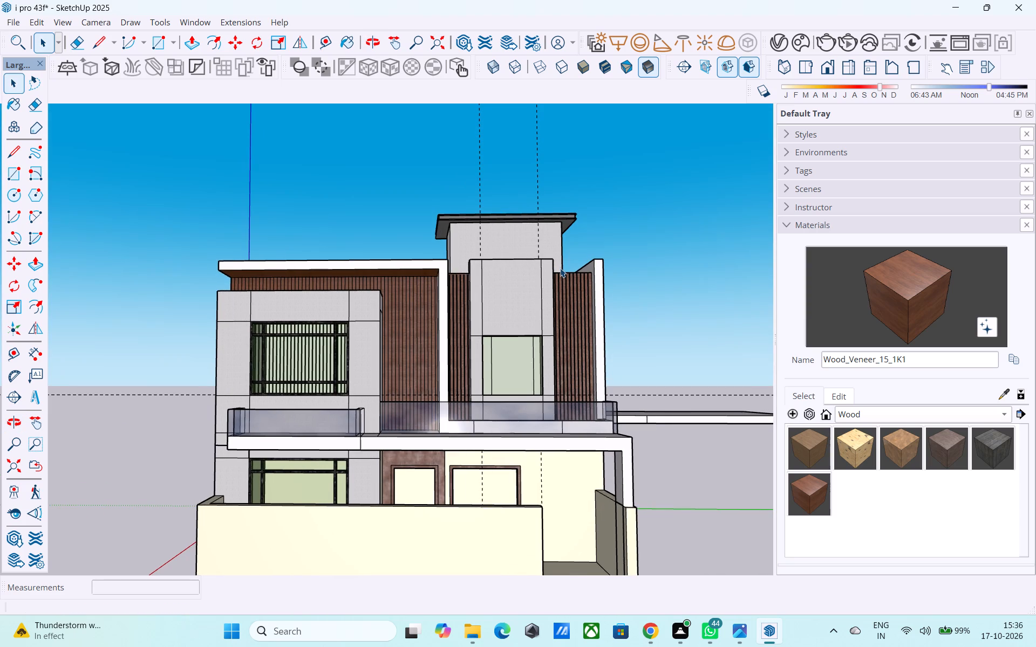
middle_drag(449, 418, 434, 360)
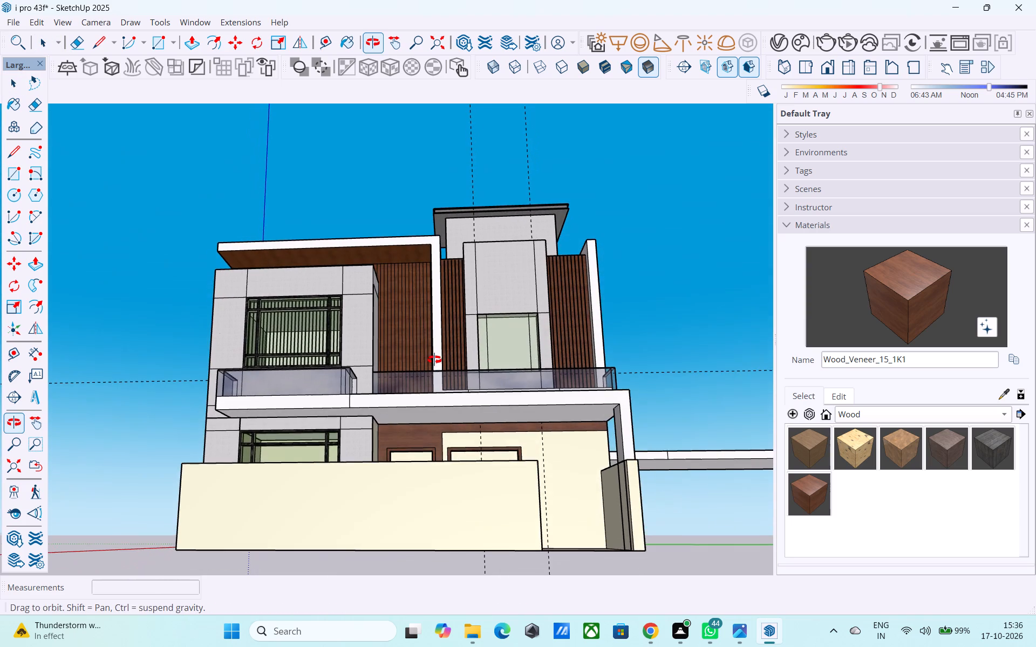
middle_drag(434, 360, 434, 359)
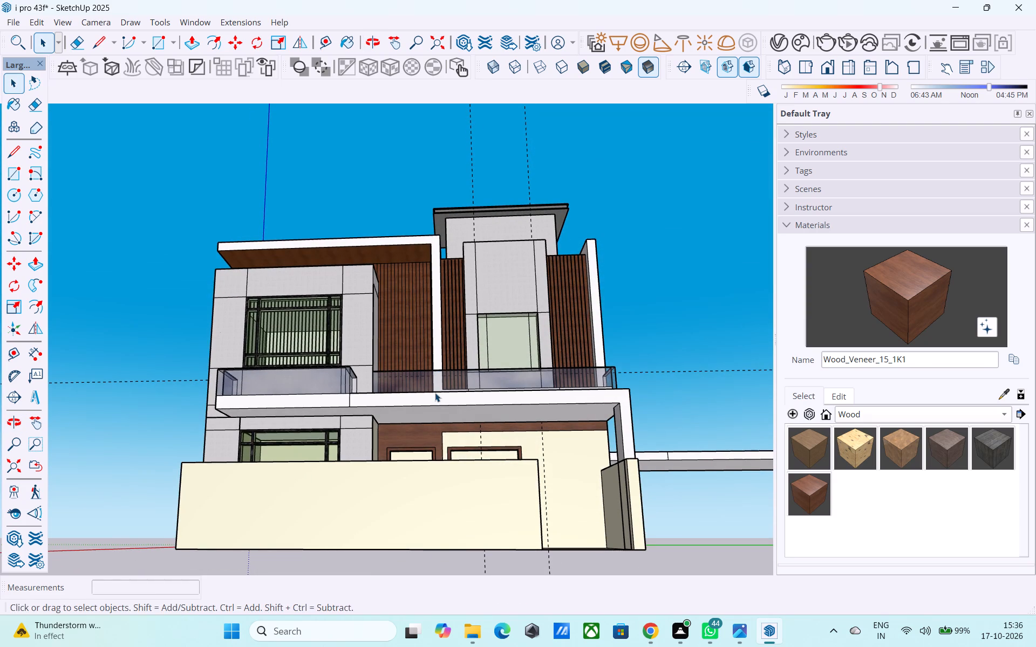
middle_drag(435, 393, 422, 397)
middle_drag(399, 415, 367, 426)
scroll(373, 466, up, 5)
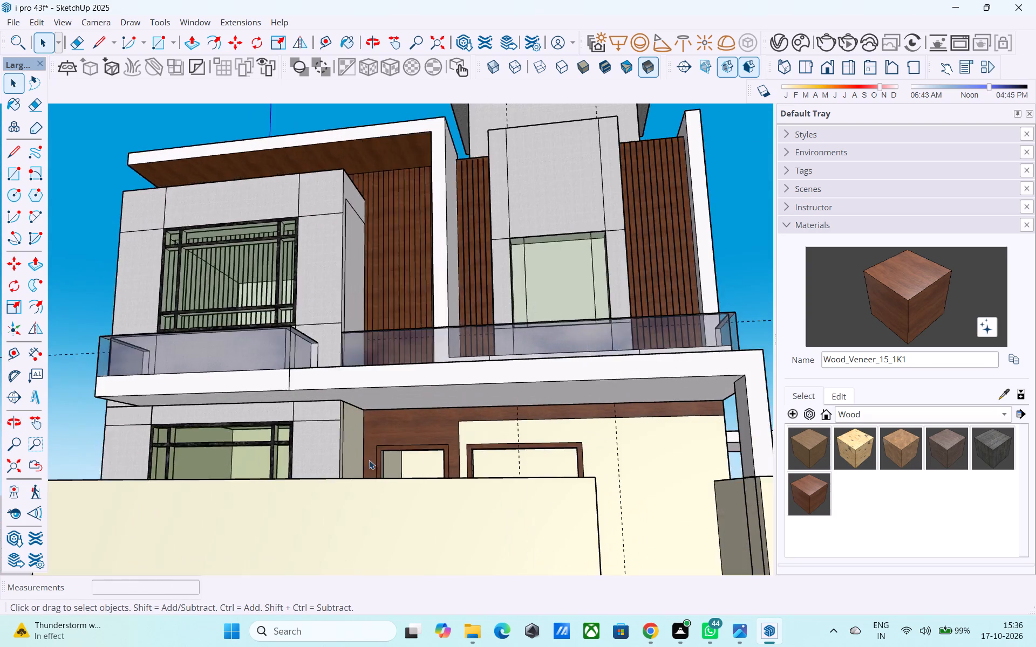
scroll(369, 460, up, 10)
click(355, 415)
double_click(355, 415)
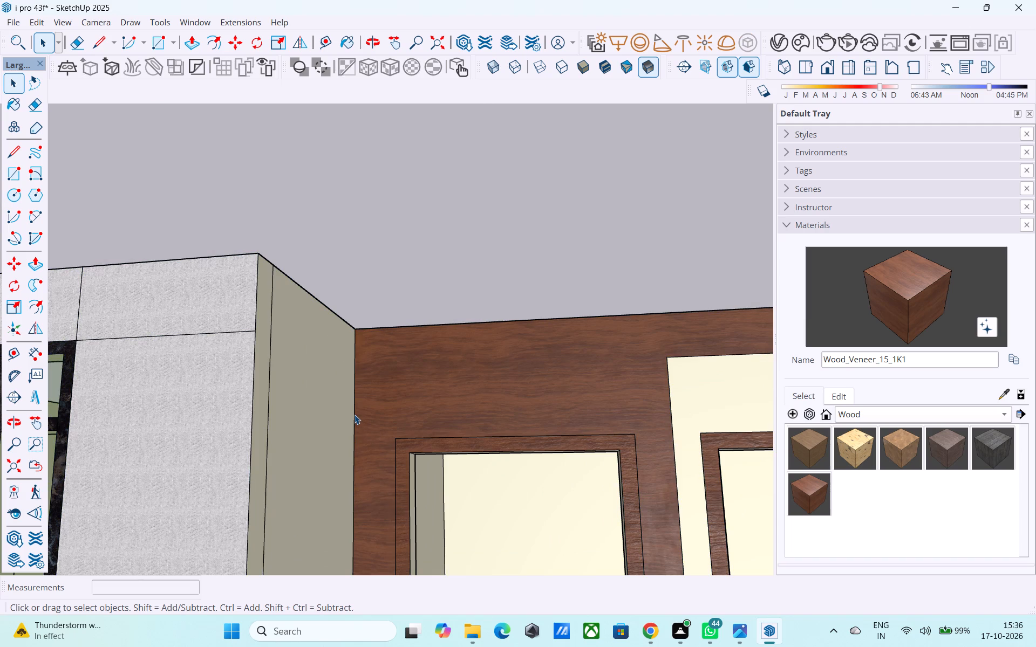
click(356, 410)
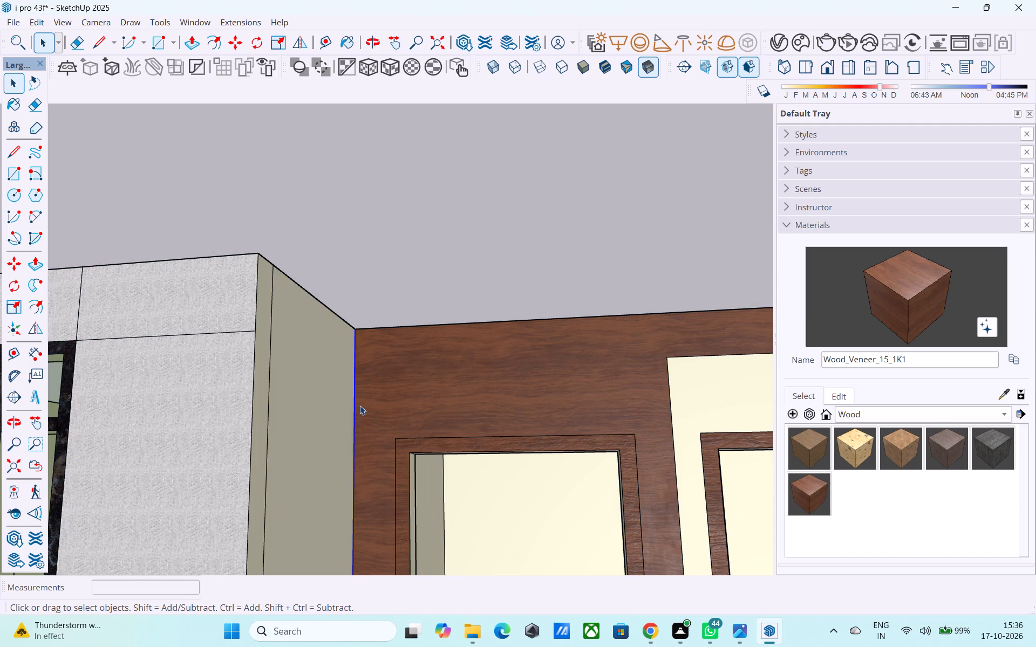
key(m)
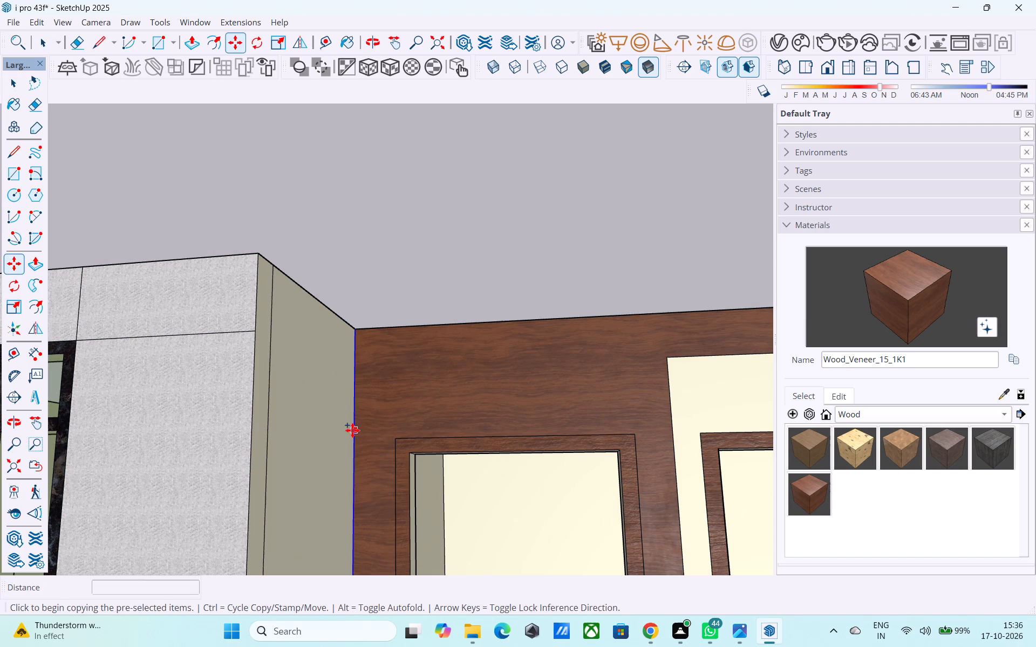
click(352, 430)
click(674, 430)
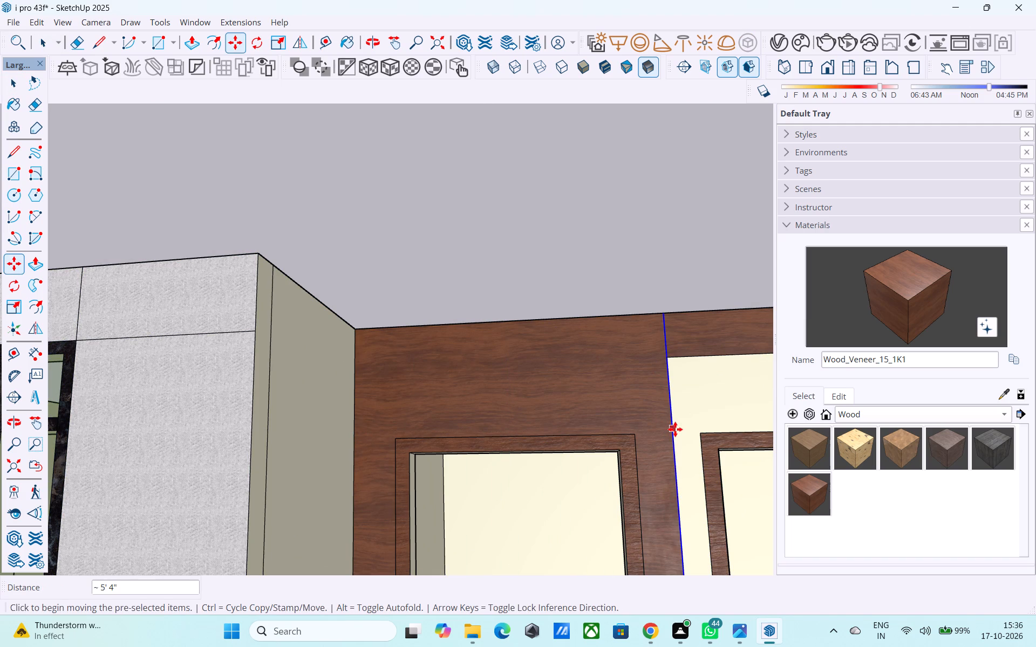
Divide the copied edge's distance into 14 equal spaces to add vertical slat lines around the door.
key(slash)
text(14)
key(Return)
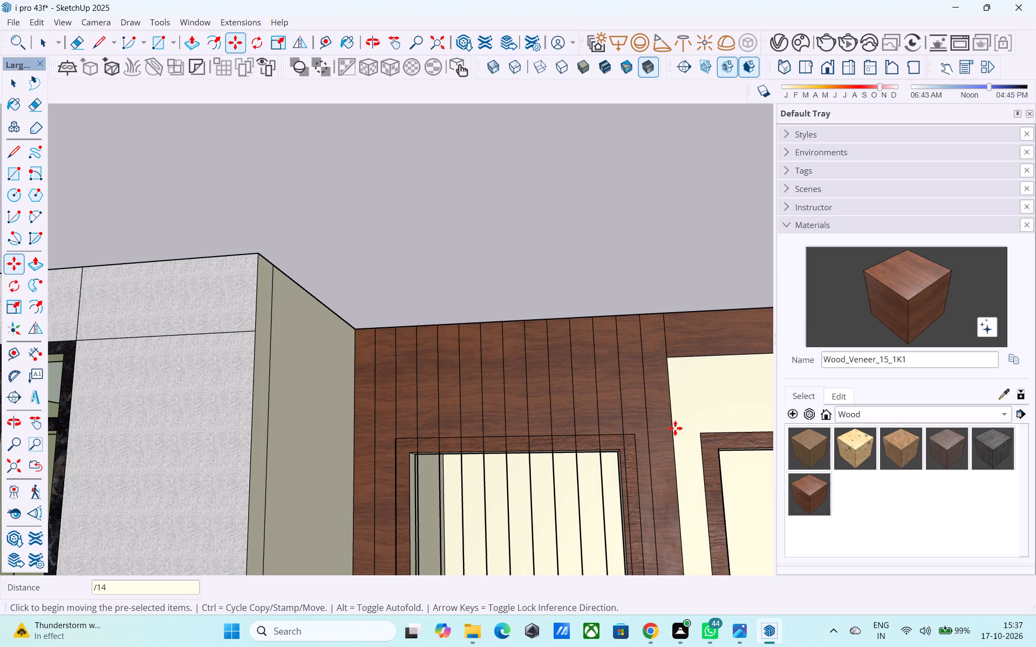
Erase the slat line pieces that cross the top and side of the ground-floor door frame.
key(e)
scroll(557, 364, down, 5)
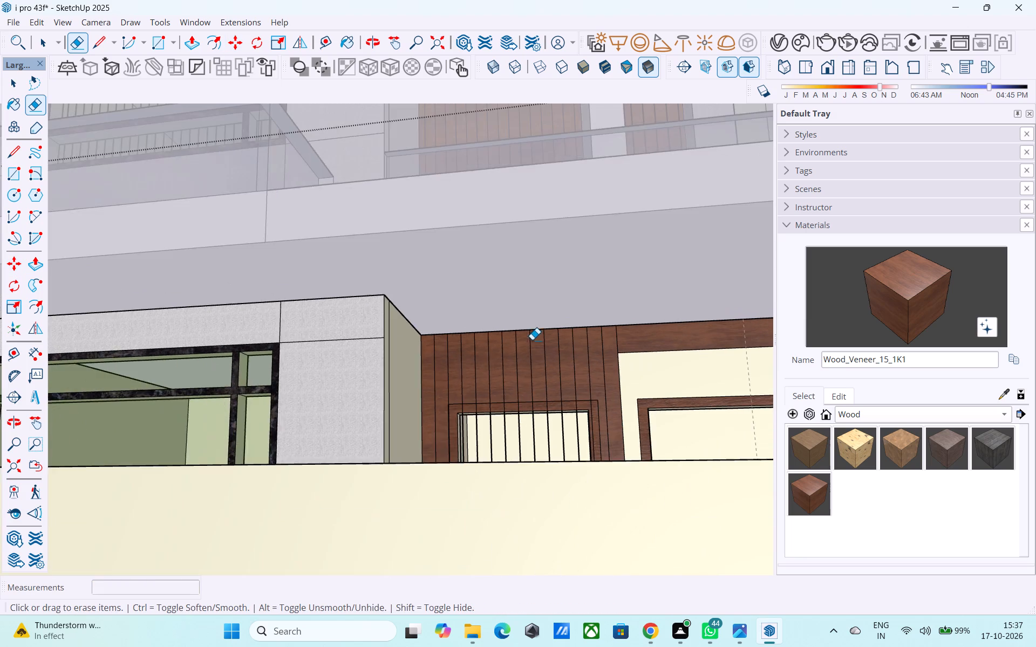
middle_drag(532, 340, 566, 369)
scroll(530, 423, up, 7)
scroll(340, 402, down, 1)
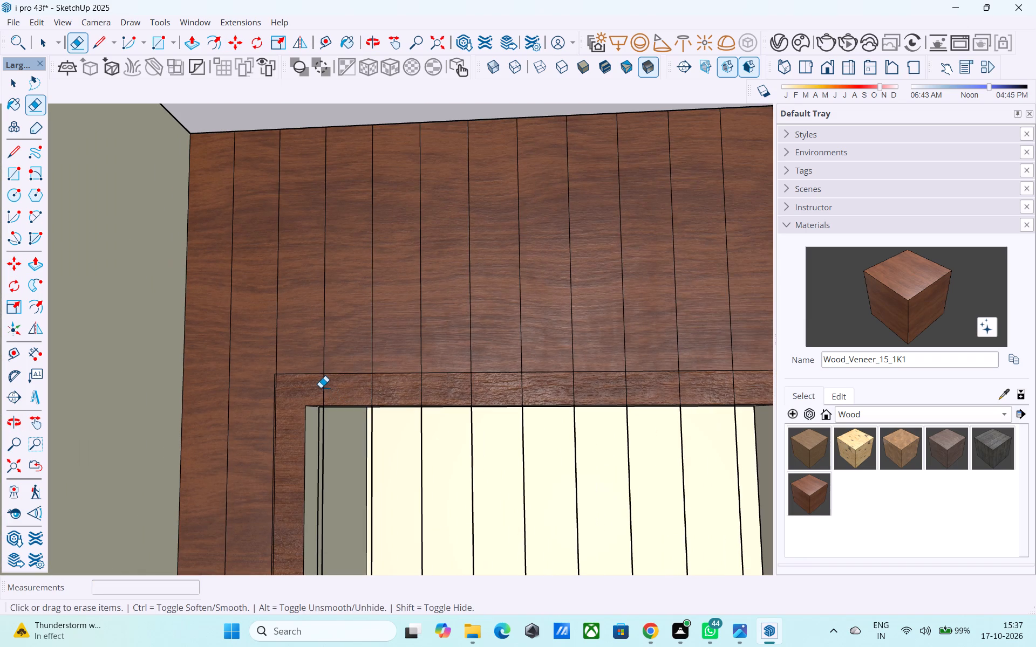
drag(321, 388, 752, 391)
scroll(354, 395, down, 3)
scroll(662, 412, up, 3)
click(640, 394)
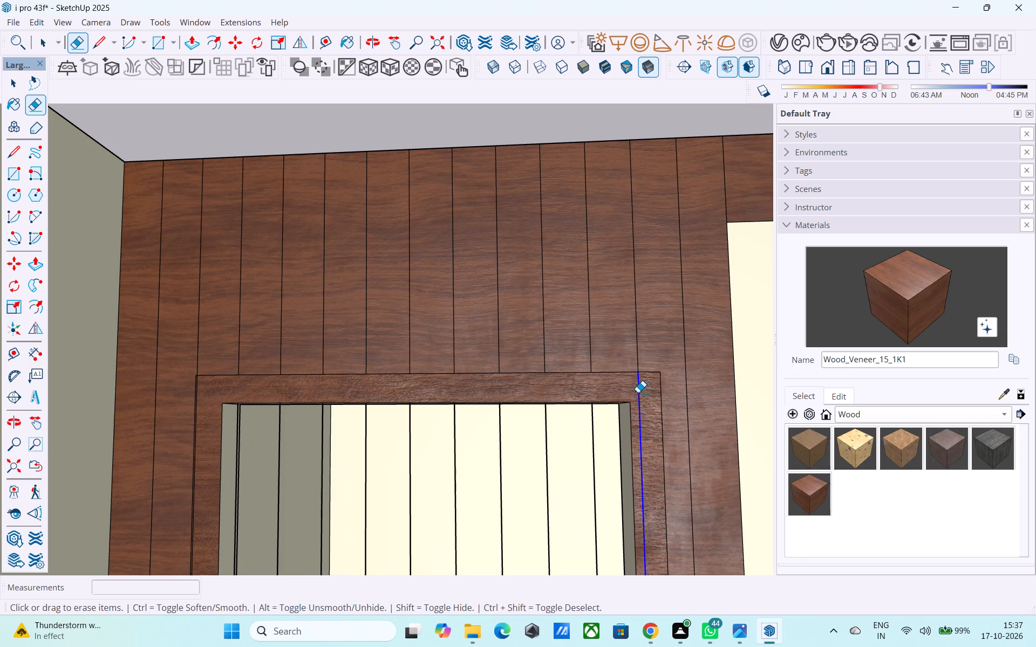
Erase the remaining slat lines running through the ground-floor door opening.
drag(596, 433, 364, 462)
scroll(479, 450, down, 1)
middle_drag(406, 465, 437, 471)
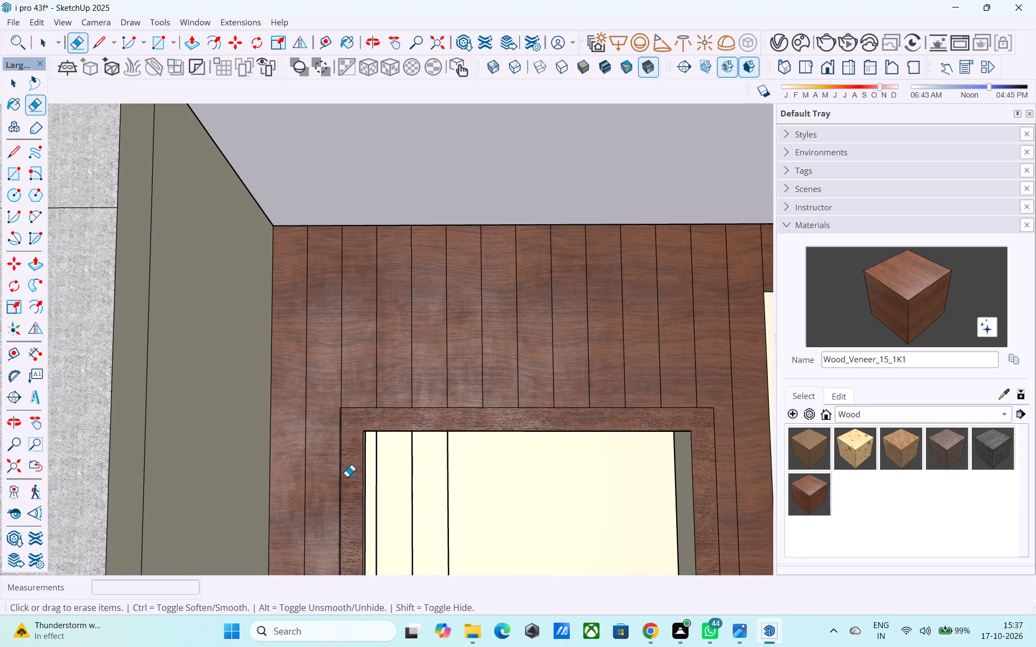
drag(372, 472, 460, 474)
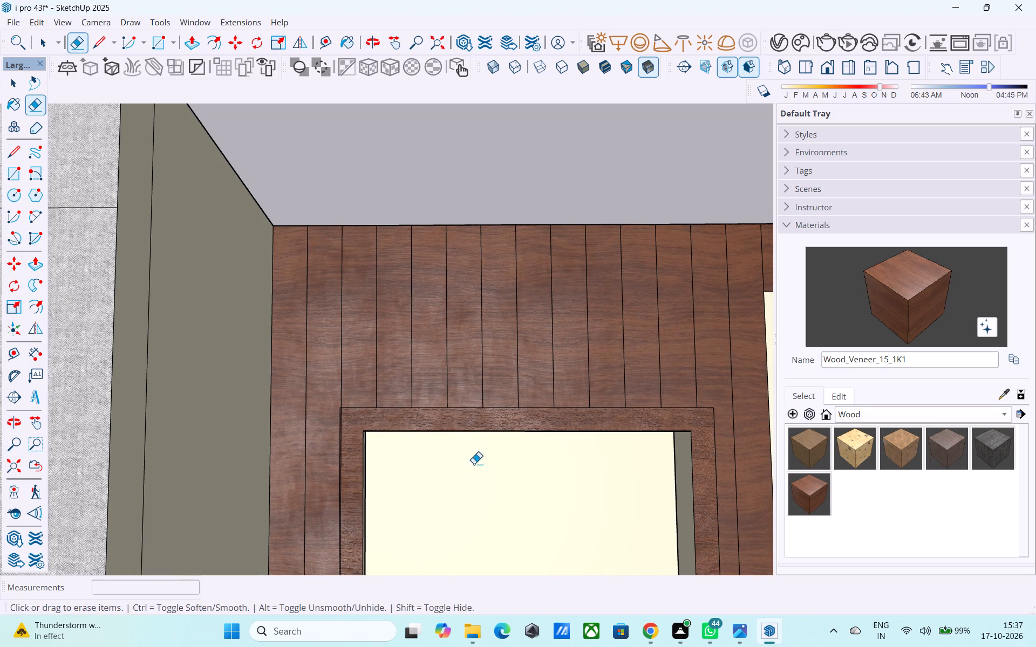
scroll(472, 327, down, 13)
middle_drag(495, 364, 469, 493)
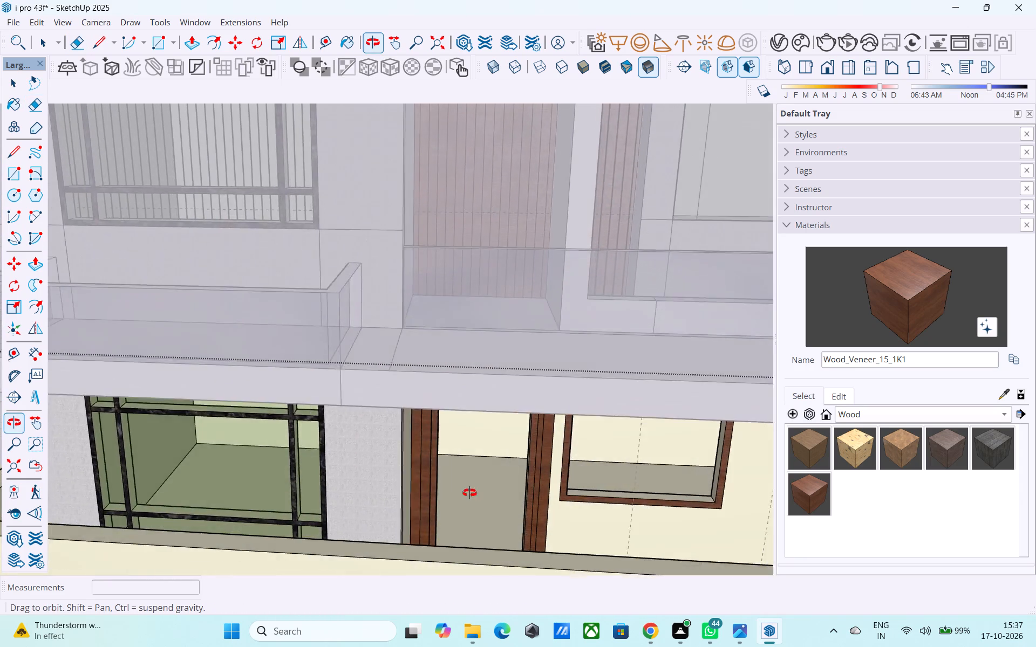
Copy the wood band's short vertical edge above the window about 13' 5" to the wall's far end, divided into 40 equal spaces.
middle_drag(469, 493, 356, 347)
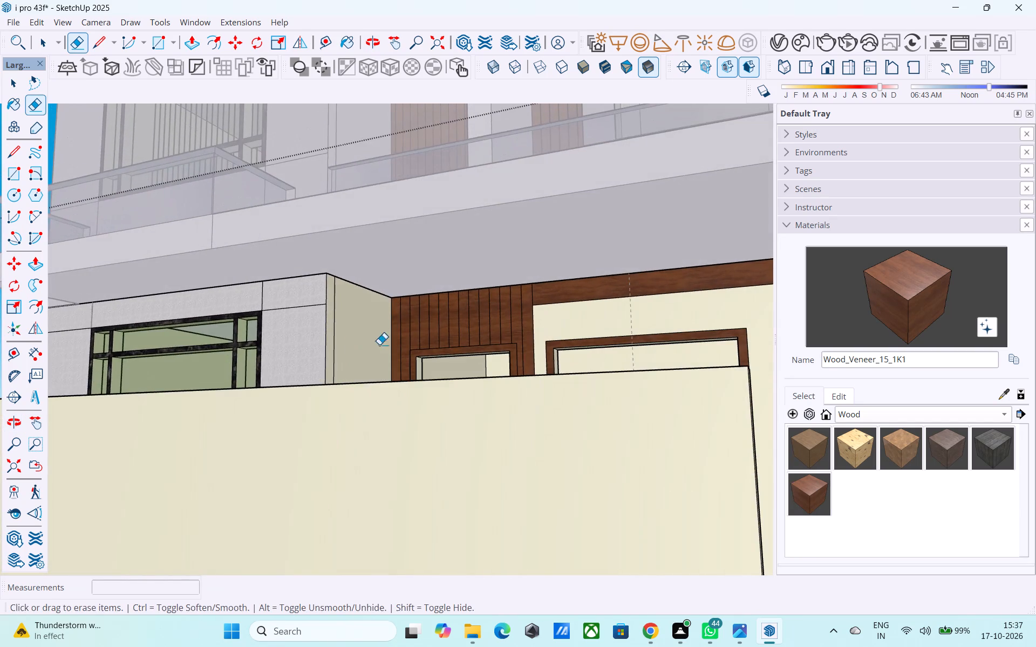
scroll(529, 310, up, 10)
key(space)
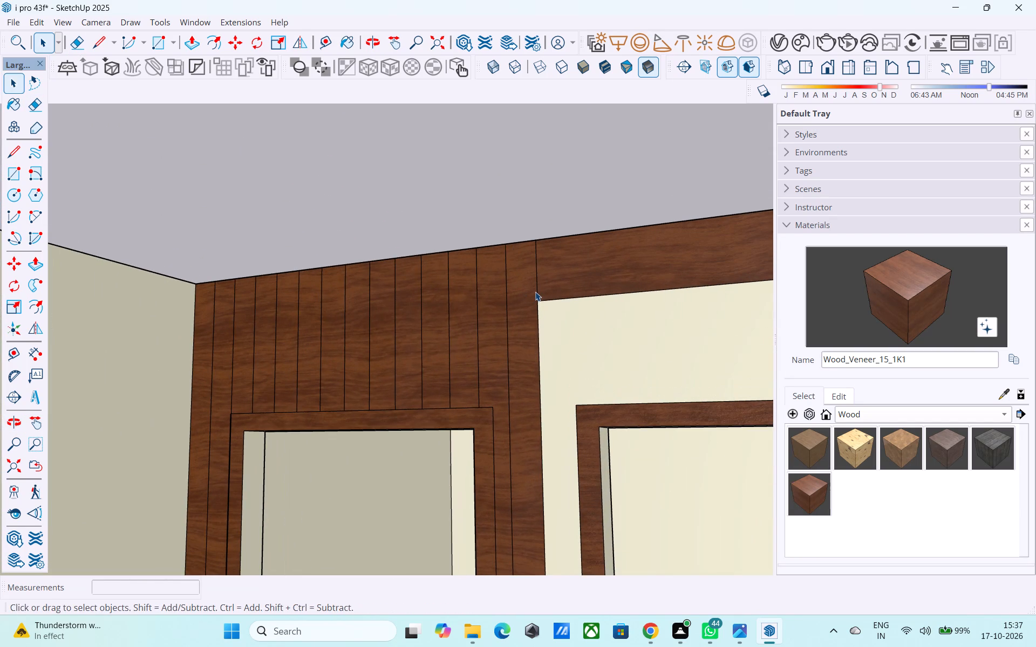
click(536, 291)
key(m)
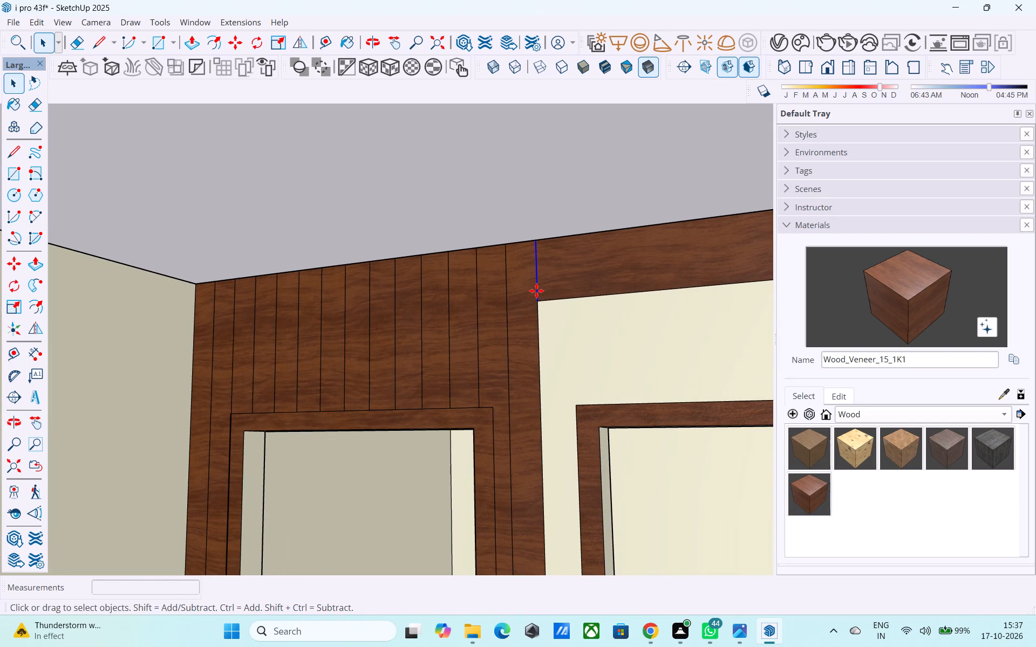
click(539, 246)
scroll(362, 275, down, 5)
scroll(287, 289, down, 8)
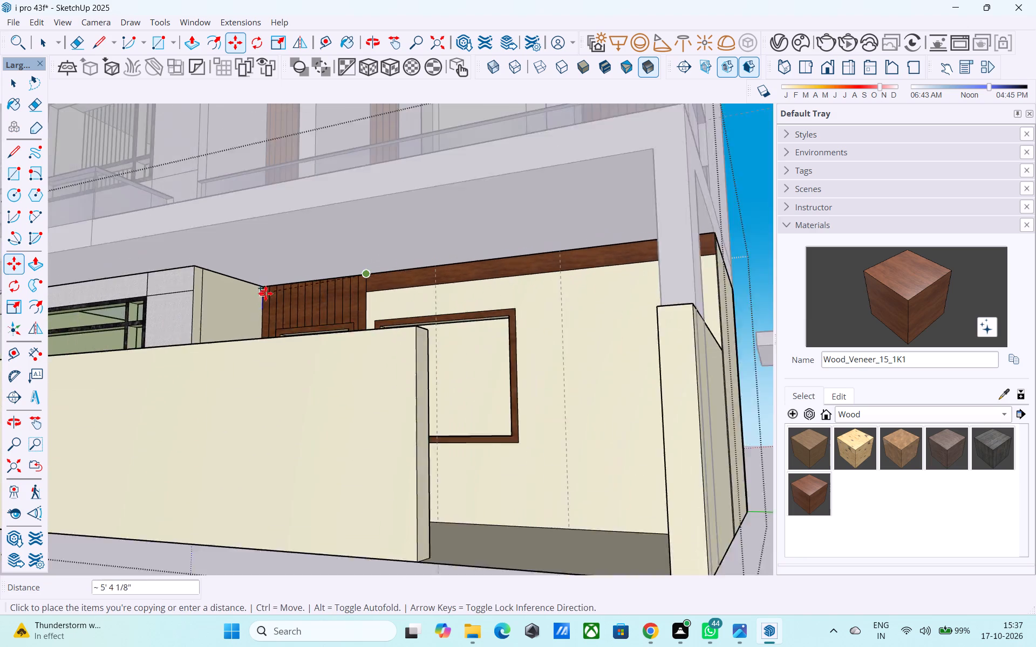
scroll(284, 285, down, 2)
scroll(625, 265, up, 14)
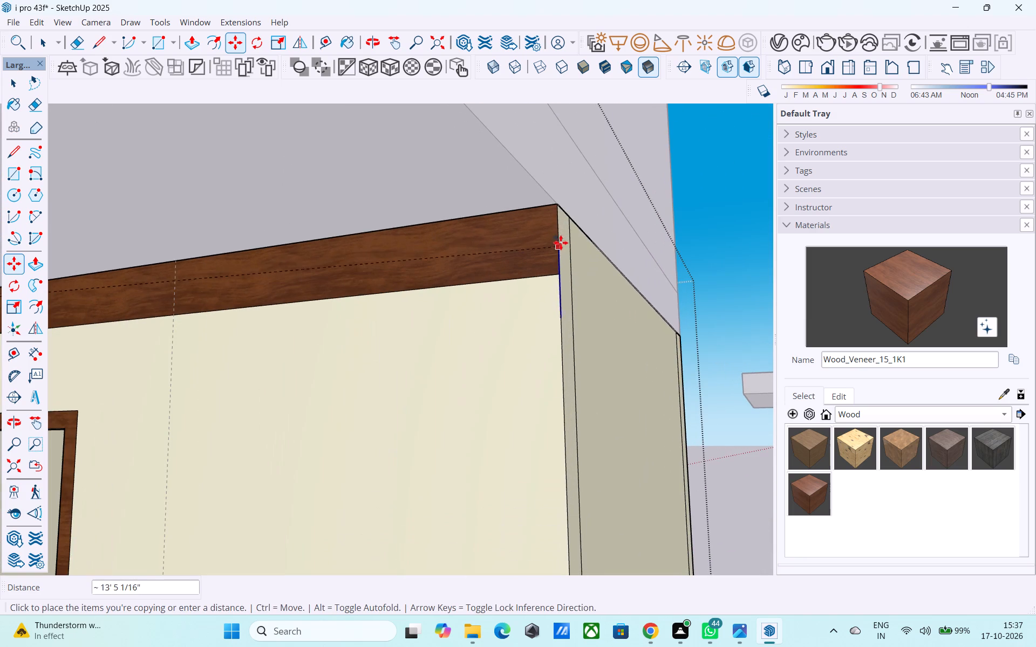
click(558, 209)
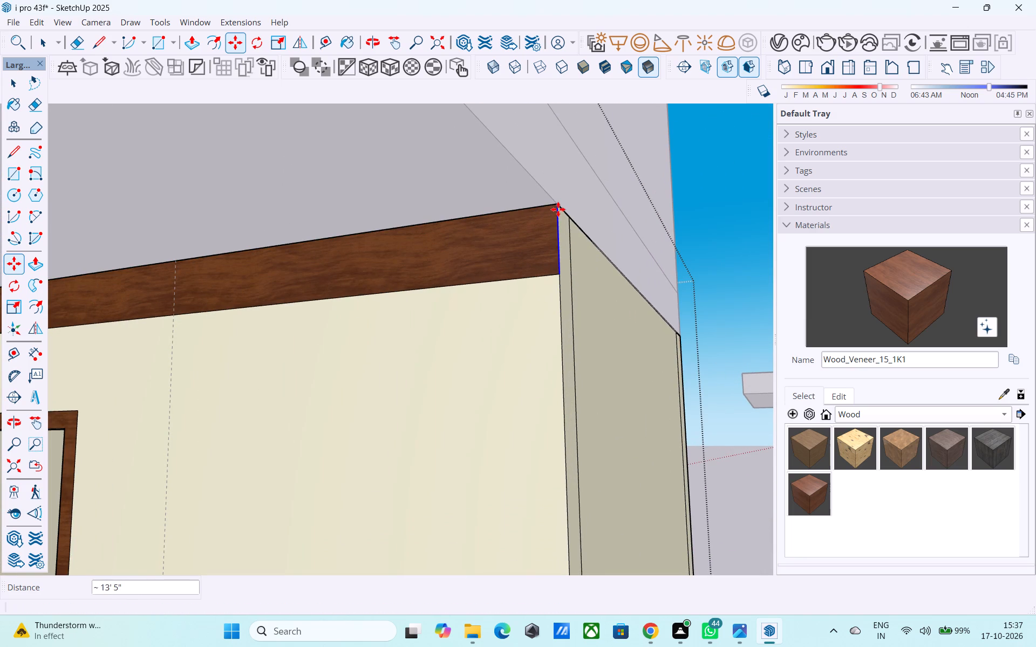
key(slash)
text(40)
key(Return)
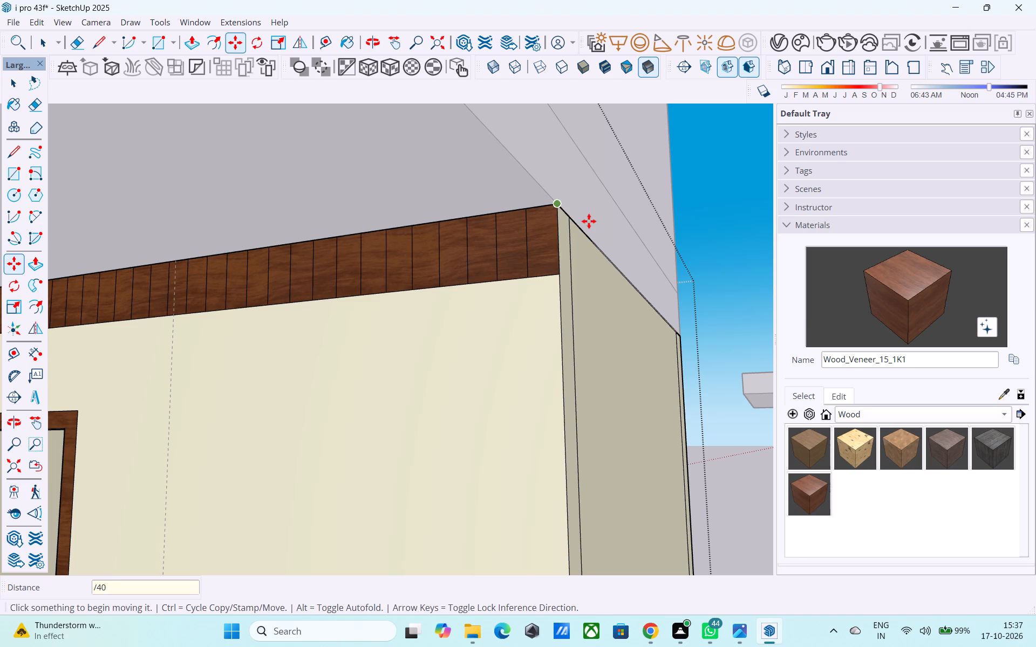
Examine the slat line spacing around the door and along the wood band above the window.
scroll(582, 197, down, 11)
scroll(489, 251, down, 5)
middle_drag(322, 232, 442, 321)
middle_drag(359, 333, 367, 287)
scroll(359, 278, up, 5)
scroll(271, 259, down, 5)
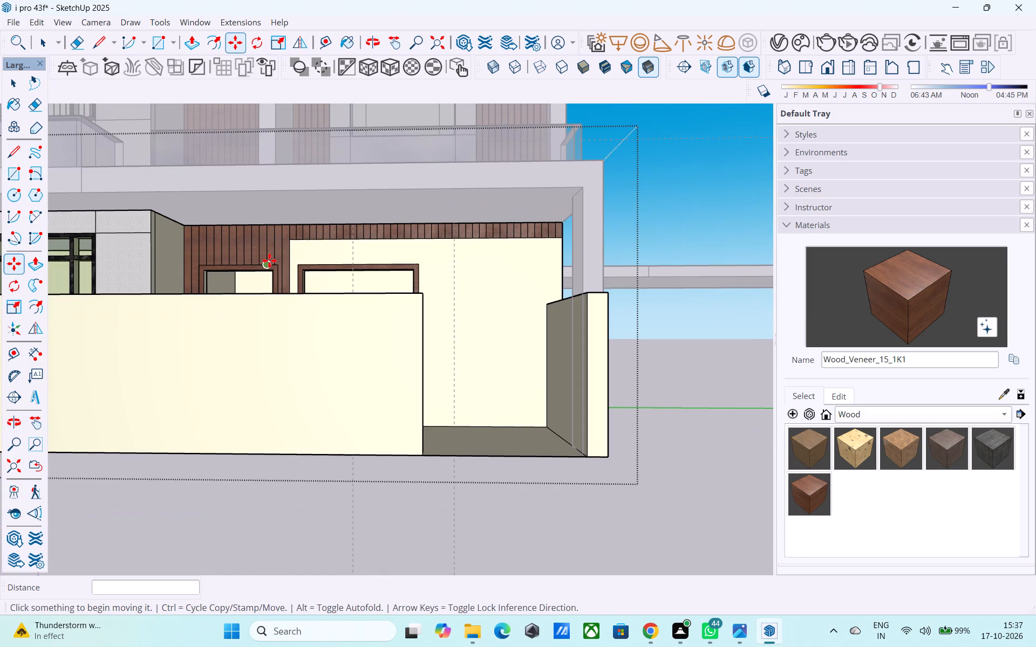
scroll(282, 249, up, 12)
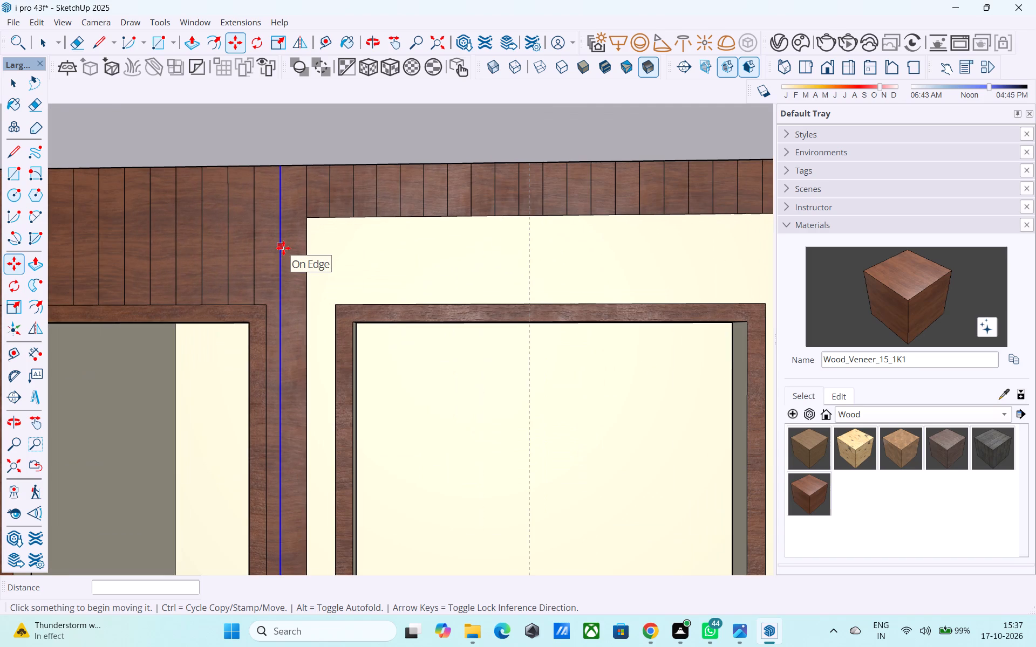
scroll(283, 248, up, 2)
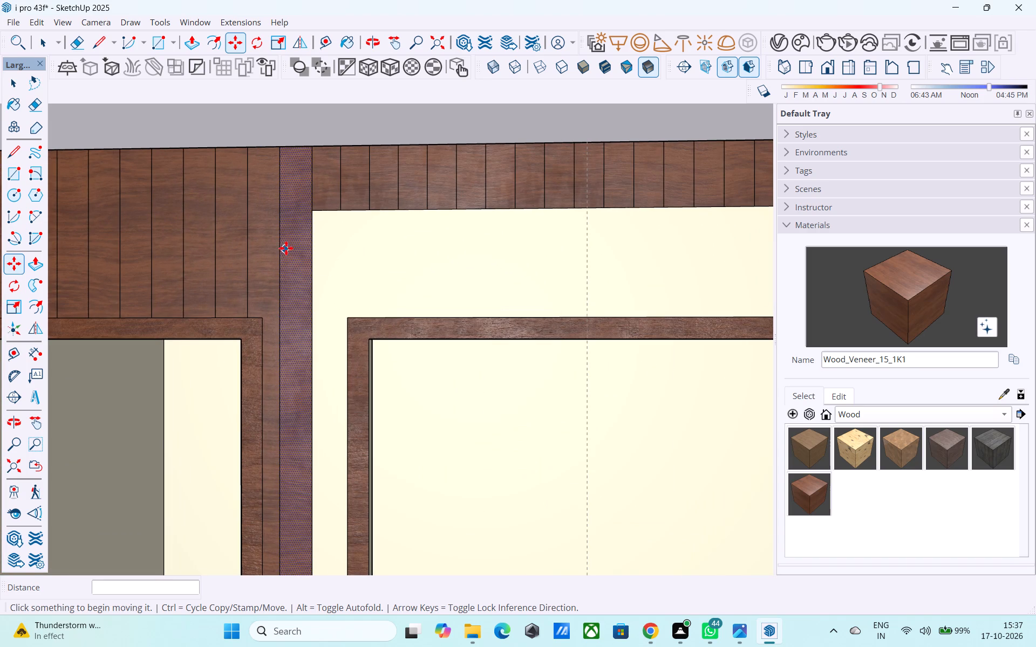
scroll(306, 226, up, 3)
scroll(307, 222, down, 12)
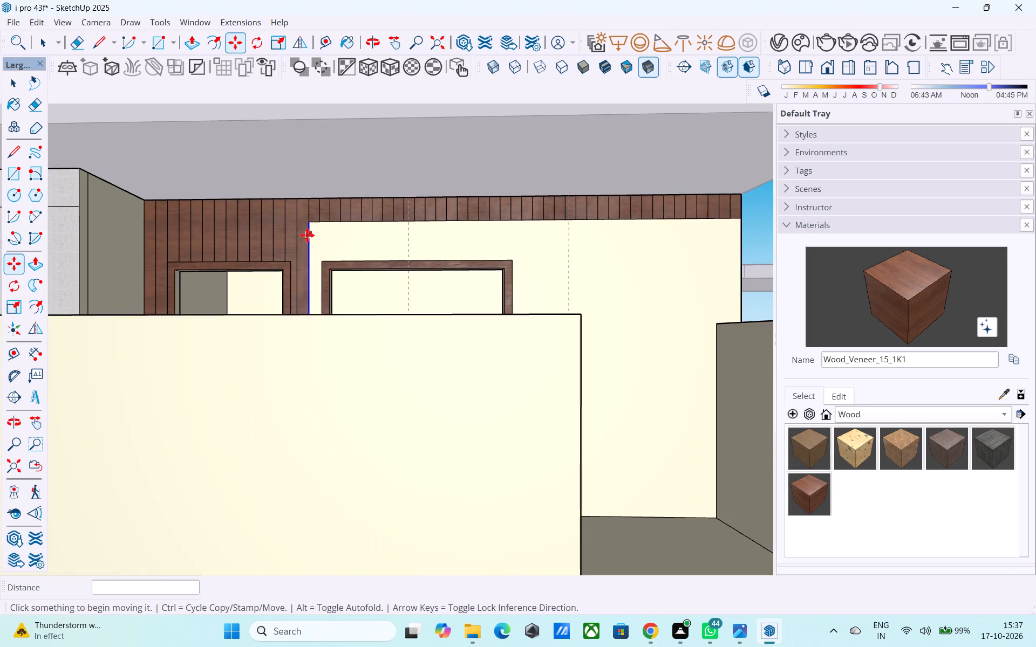
scroll(307, 235, down, 4)
middle_drag(372, 390, 392, 444)
scroll(263, 340, down, 7)
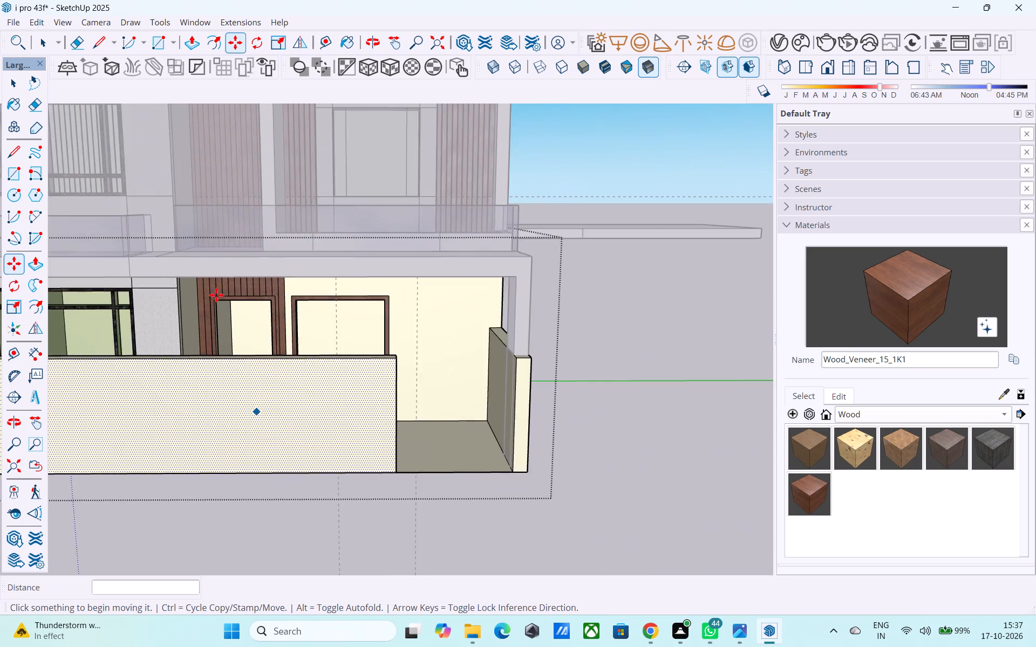
Move the full-height slat line between door frame and window about 1/2" toward the window, and close the group.
scroll(206, 216, up, 8)
middle_drag(318, 314, 284, 222)
scroll(331, 286, up, 8)
scroll(378, 362, up, 5)
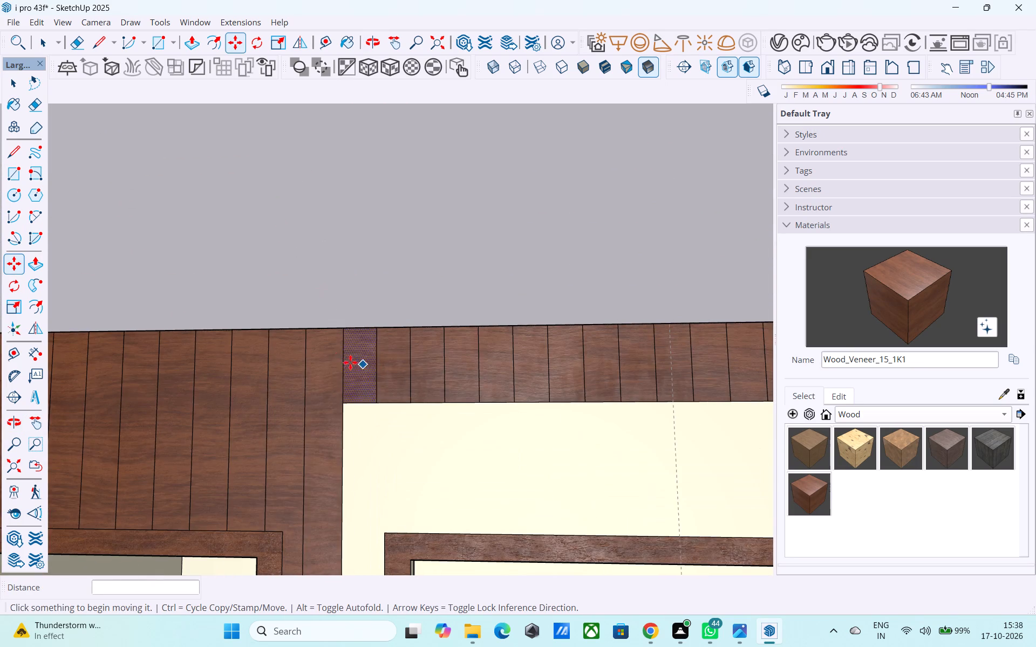
scroll(298, 347, up, 7)
key(space)
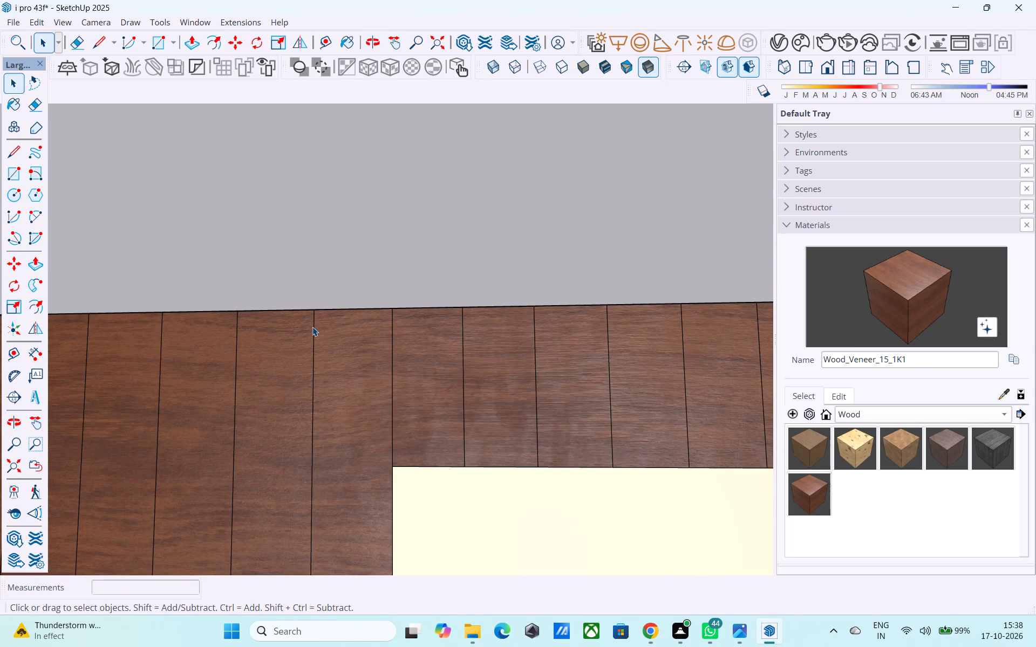
click(313, 327)
key(m)
click(309, 313)
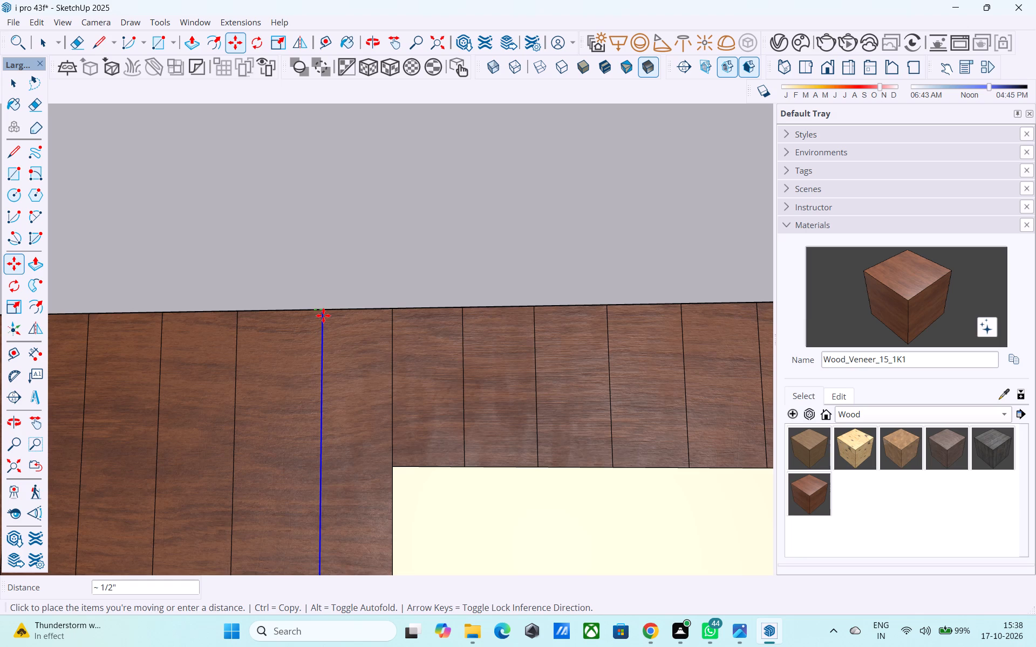
click(323, 315)
scroll(318, 312, down, 13)
key(space)
scroll(311, 299, down, 3)
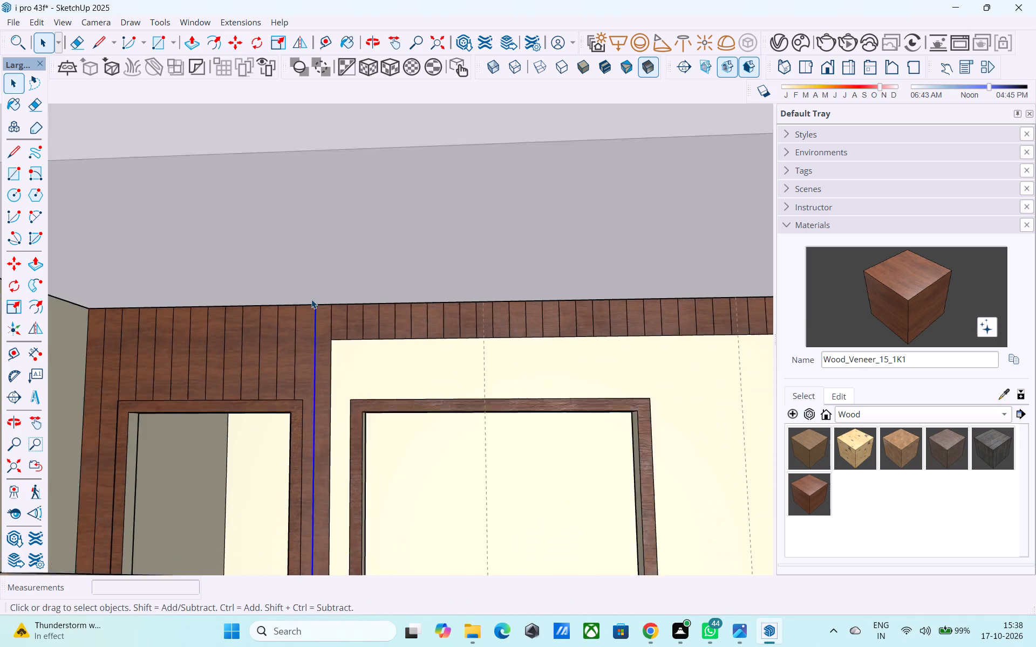
scroll(311, 299, down, 14)
click(544, 249)
middle_drag(358, 260, 396, 298)
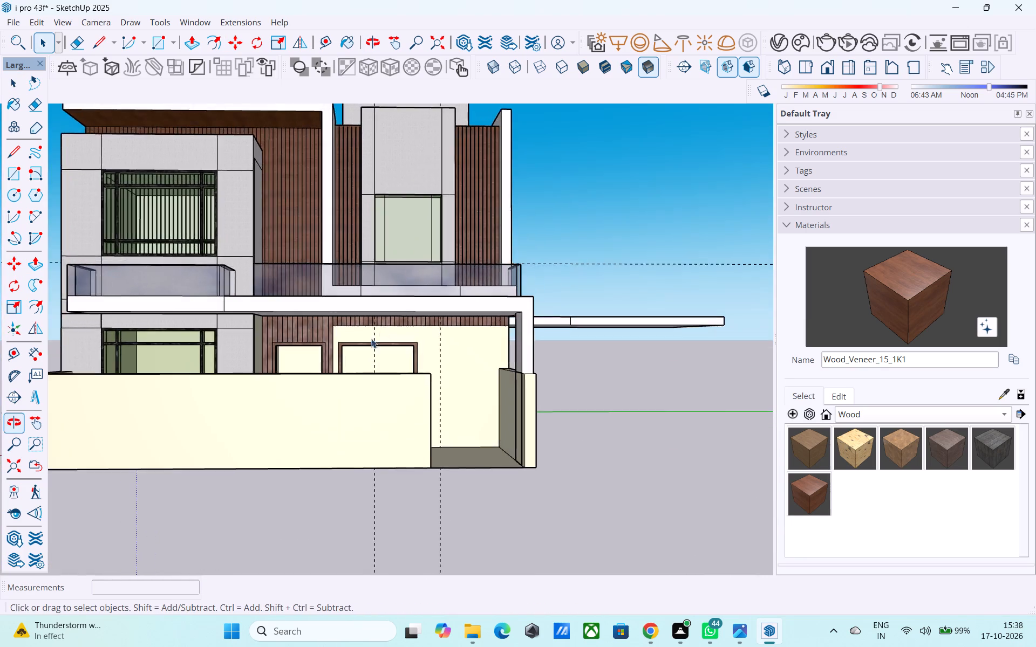
Reopen the ground-floor group and copy the slat line beside the door about 2" onto the door frame's outer side.
scroll(359, 347, up, 9)
scroll(285, 316, up, 3)
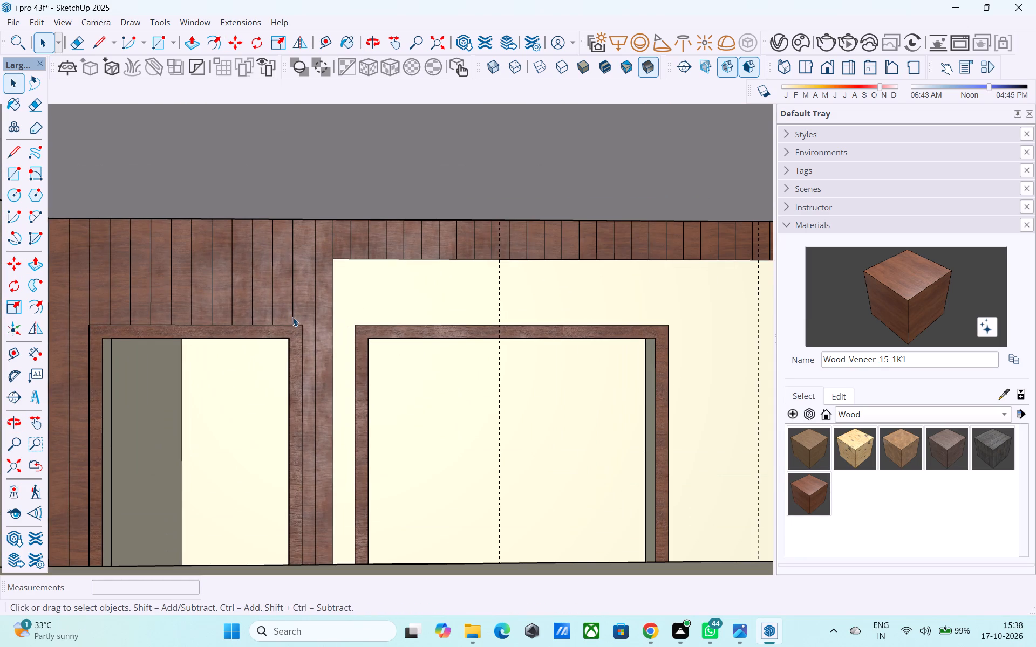
click(314, 308)
double_click(315, 308)
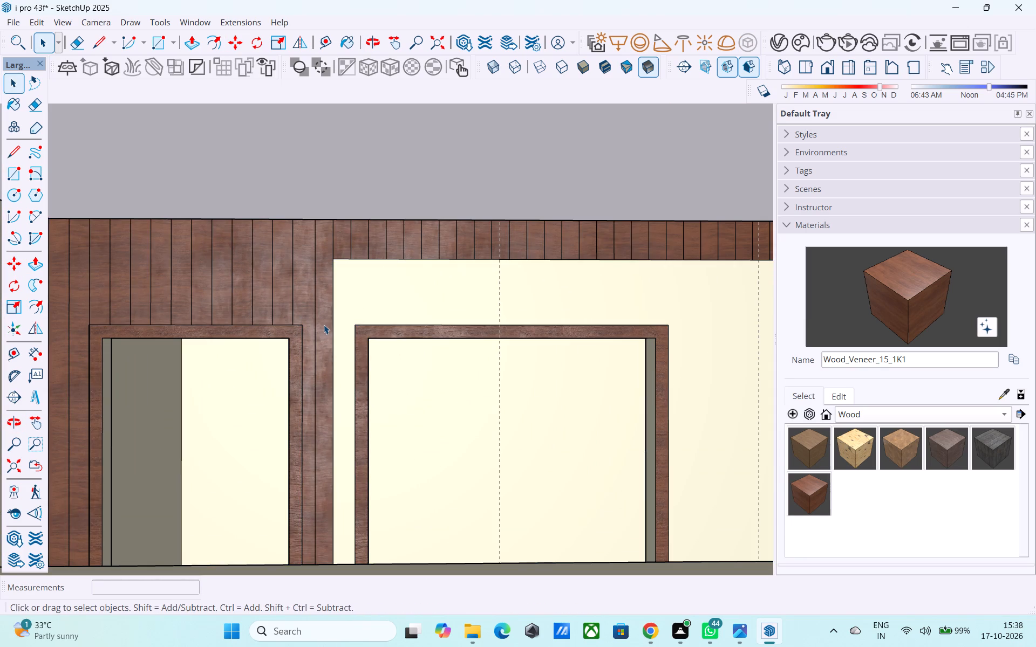
click(312, 321)
click(316, 323)
key(m)
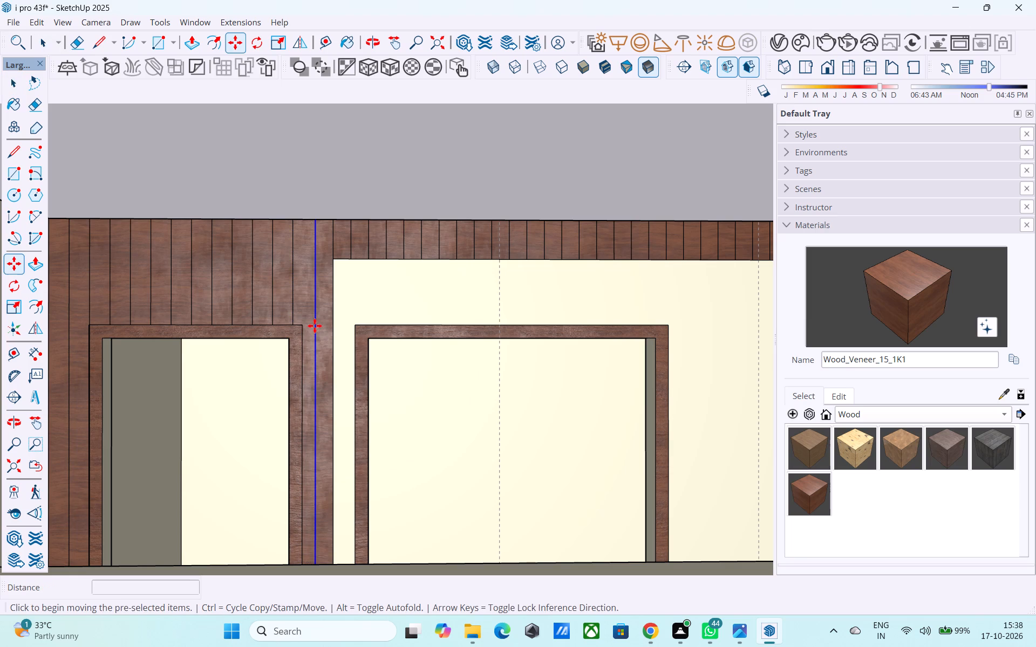
scroll(313, 326, up, 4)
click(315, 327)
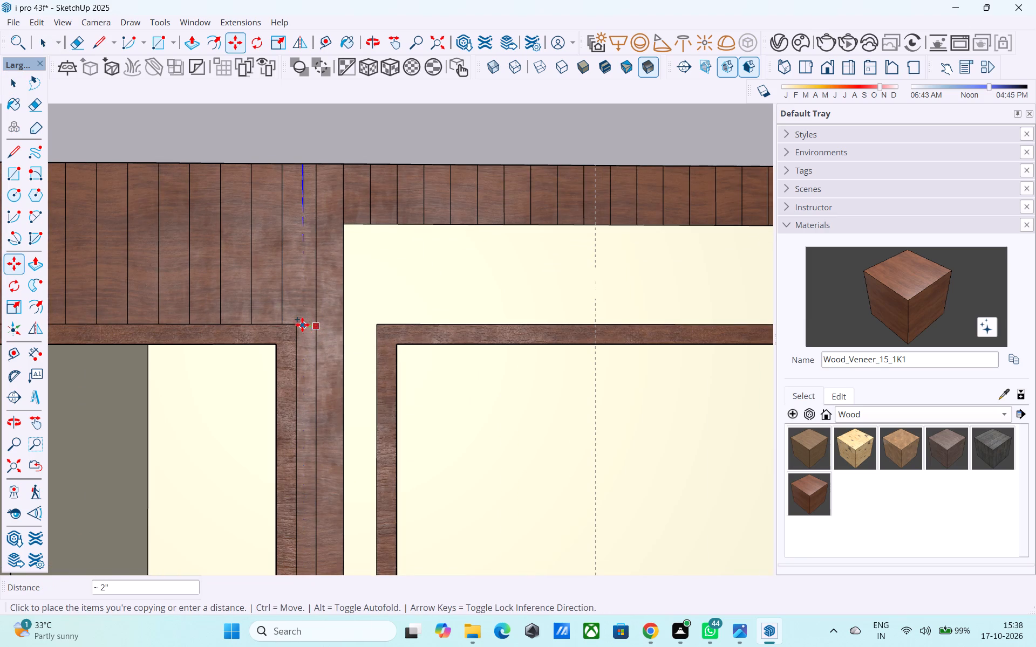
click(299, 324)
scroll(302, 321, down, 4)
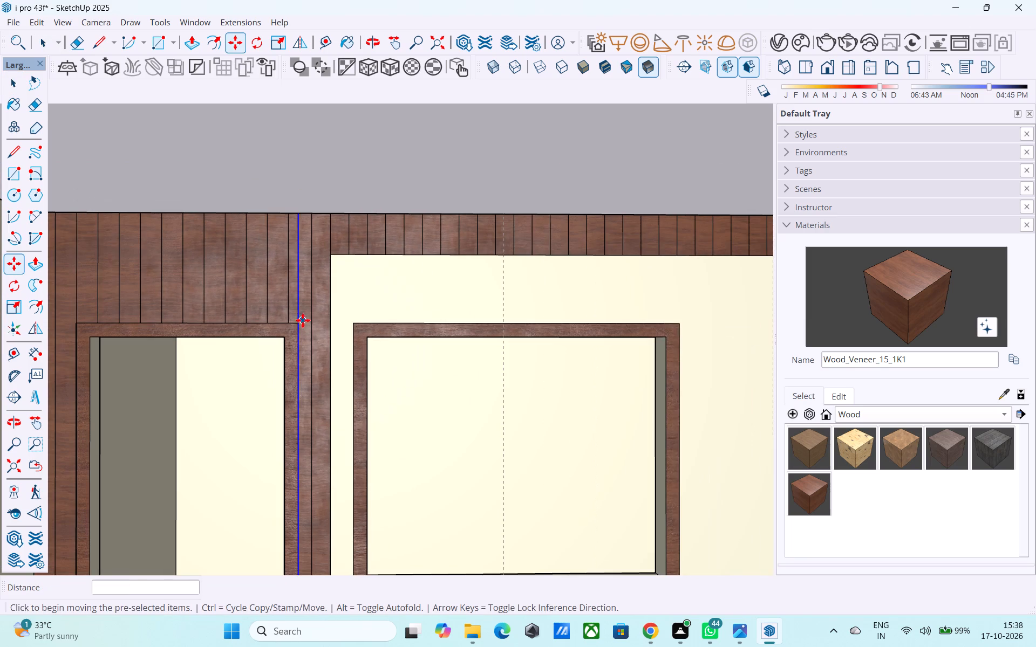
Move the last short slat line above the door frame about 1" away from the window.
key(space)
click(289, 301)
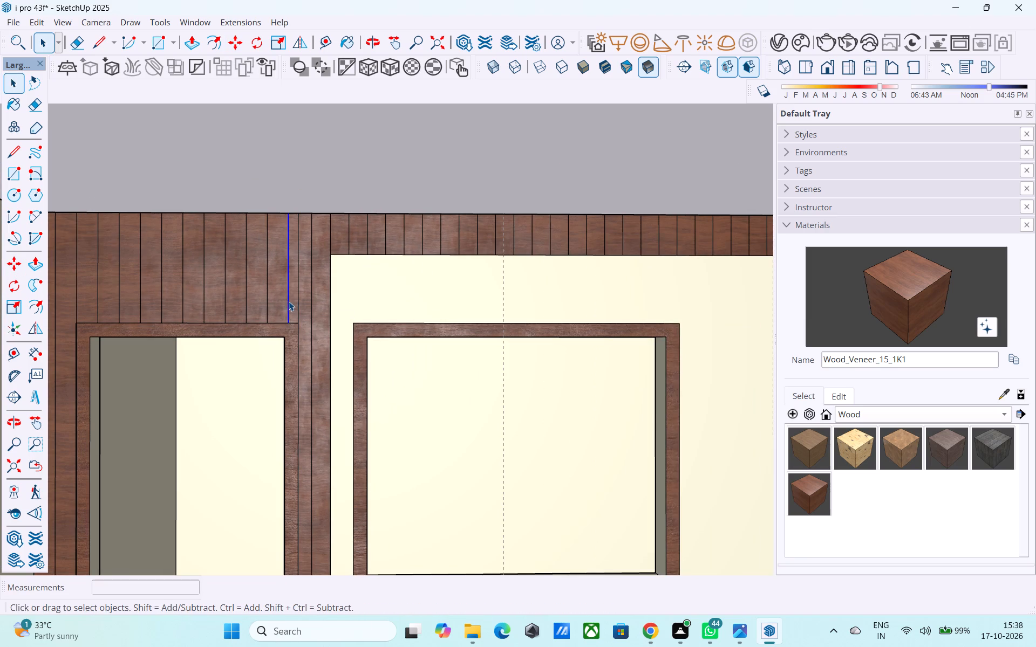
key(m)
scroll(291, 327, up, 3)
click(290, 327)
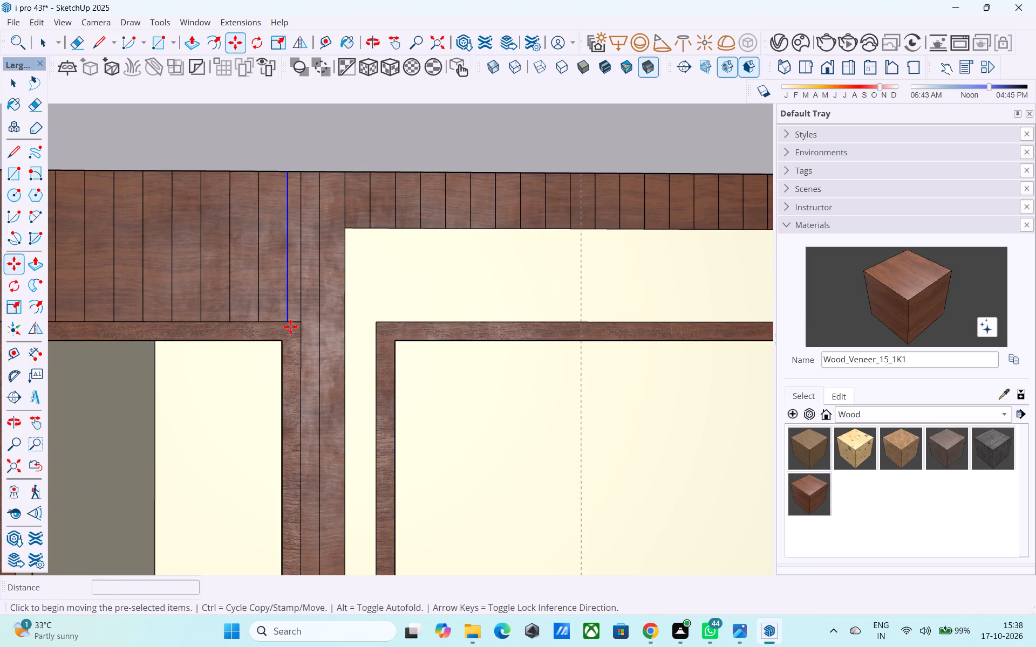
click(281, 326)
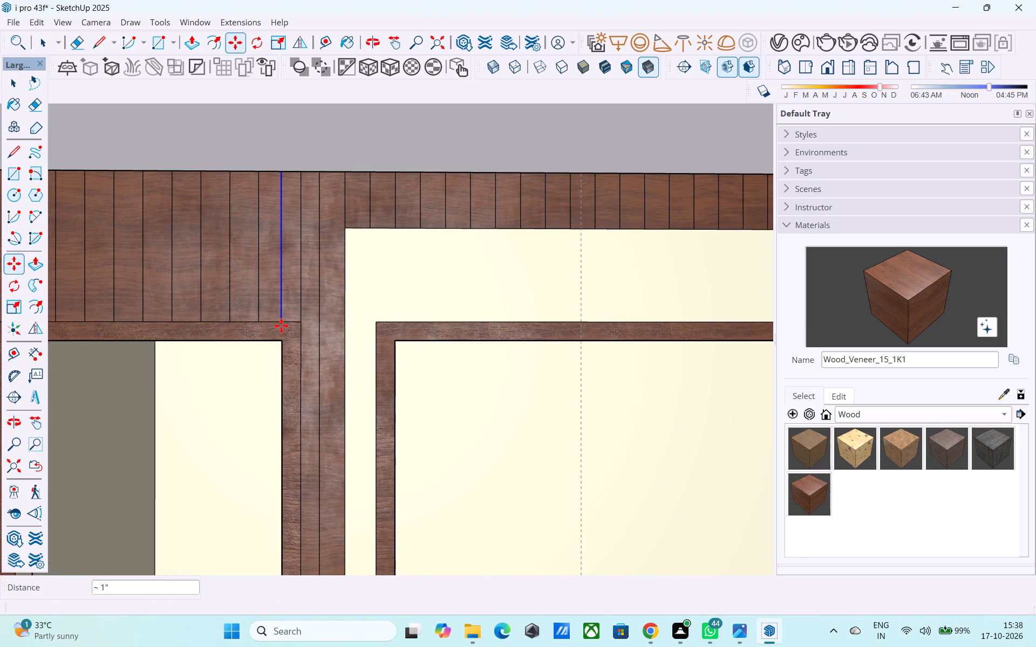
key(space)
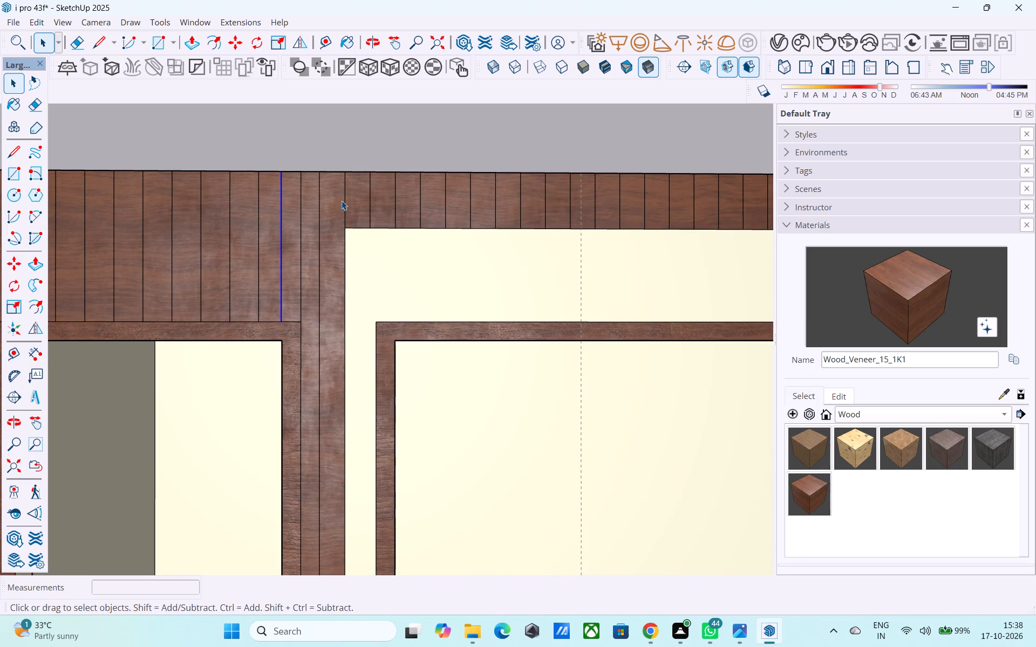
Shift the full-height slat line beside the door slightly toward the window to even the gaps, and close the group.
click(319, 203)
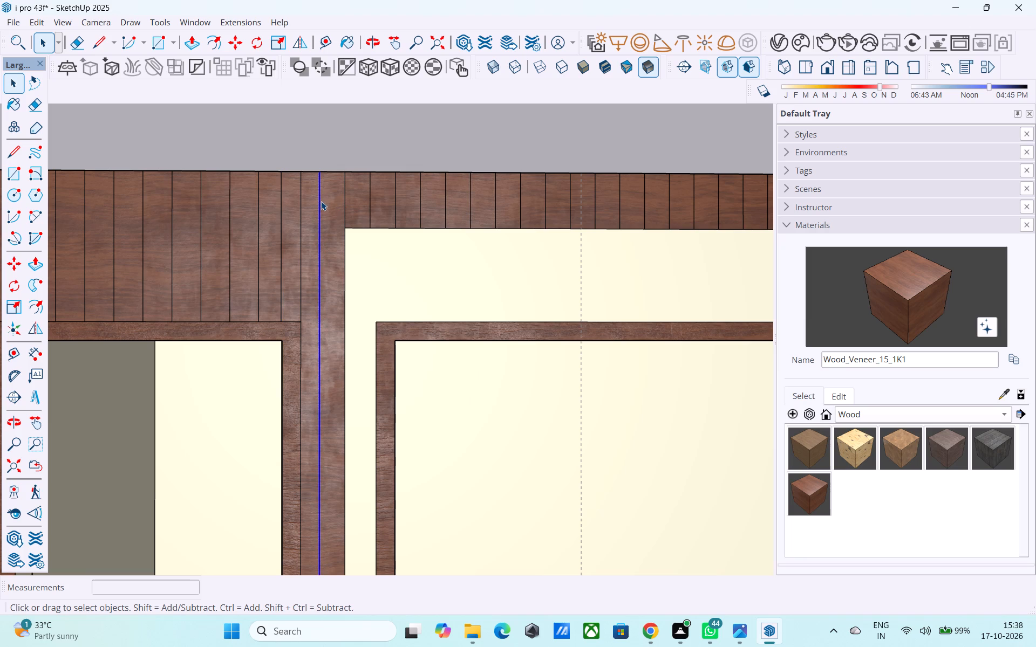
key(m)
click(318, 176)
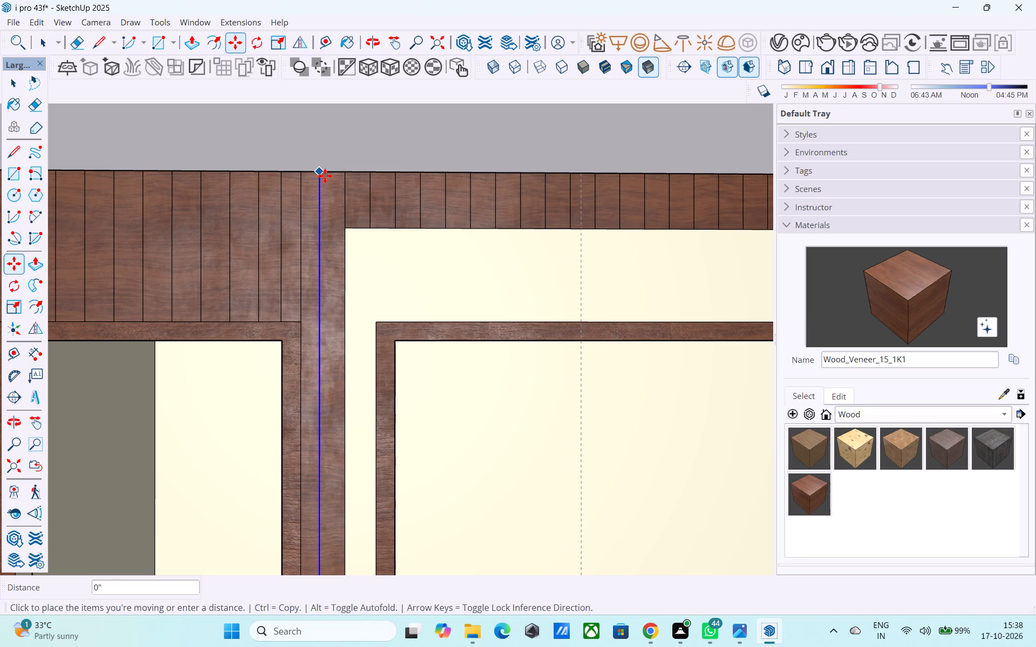
scroll(327, 176, up, 7)
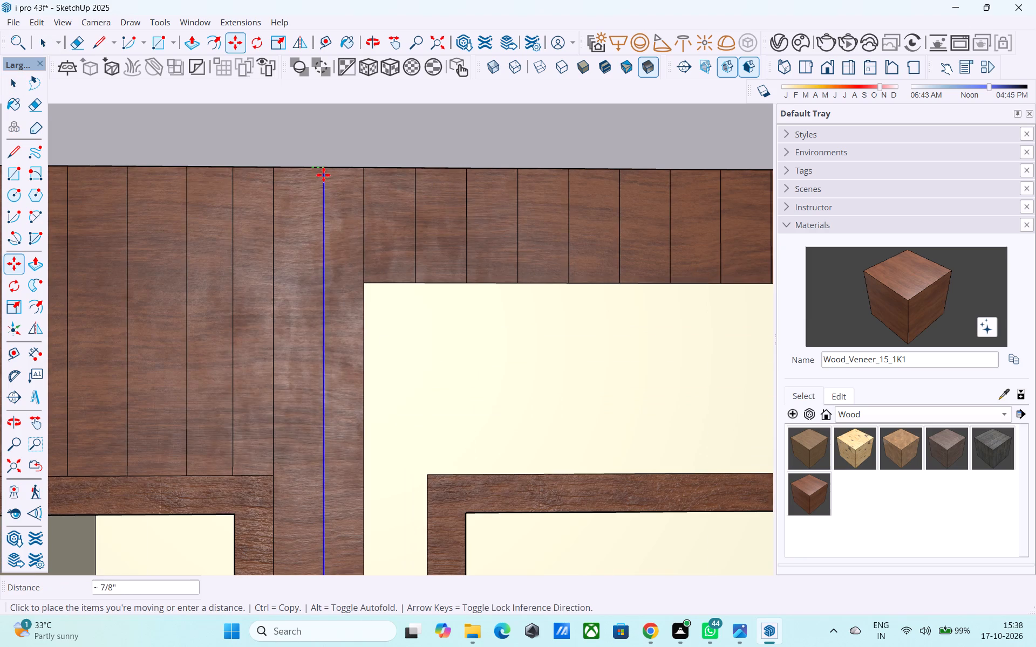
click(321, 175)
key(space)
scroll(321, 175, down, 8)
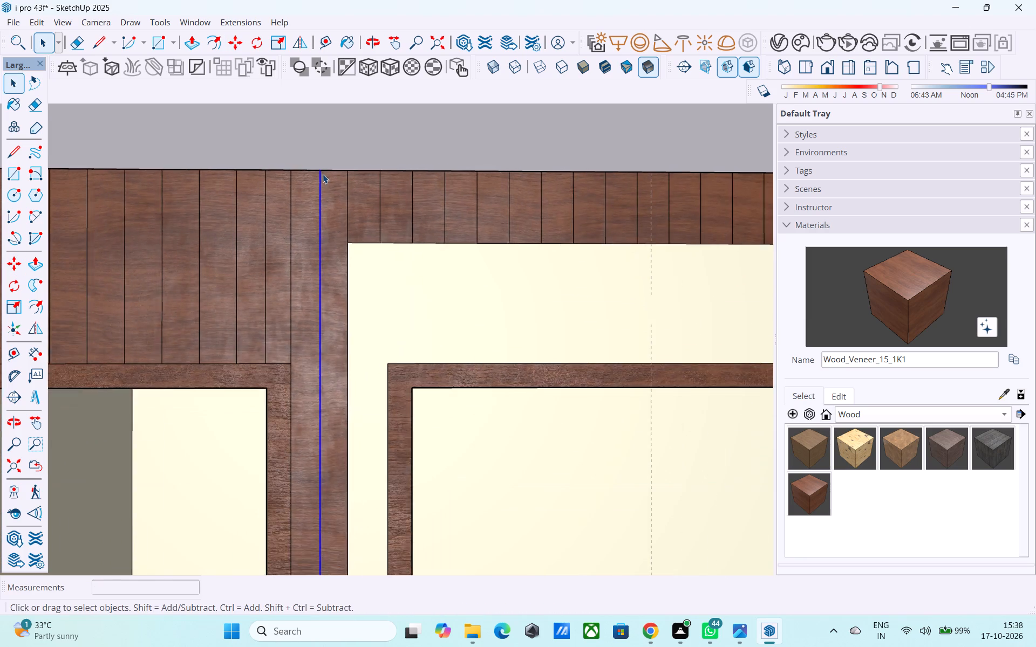
scroll(323, 174, down, 18)
click(599, 162)
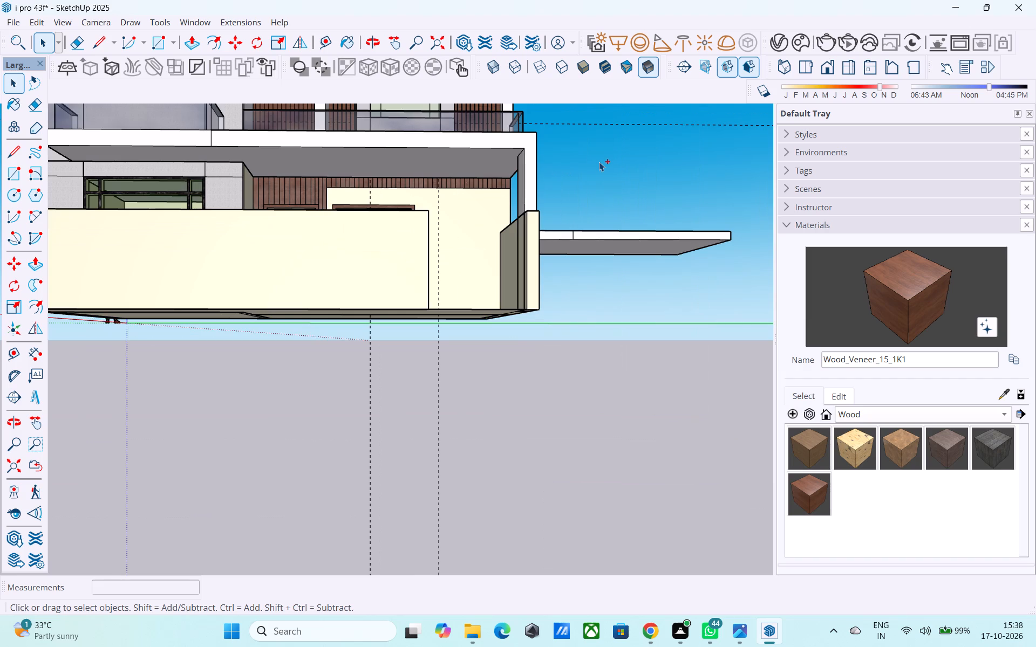
Save the model.
key(ctrl+s)
key(space)
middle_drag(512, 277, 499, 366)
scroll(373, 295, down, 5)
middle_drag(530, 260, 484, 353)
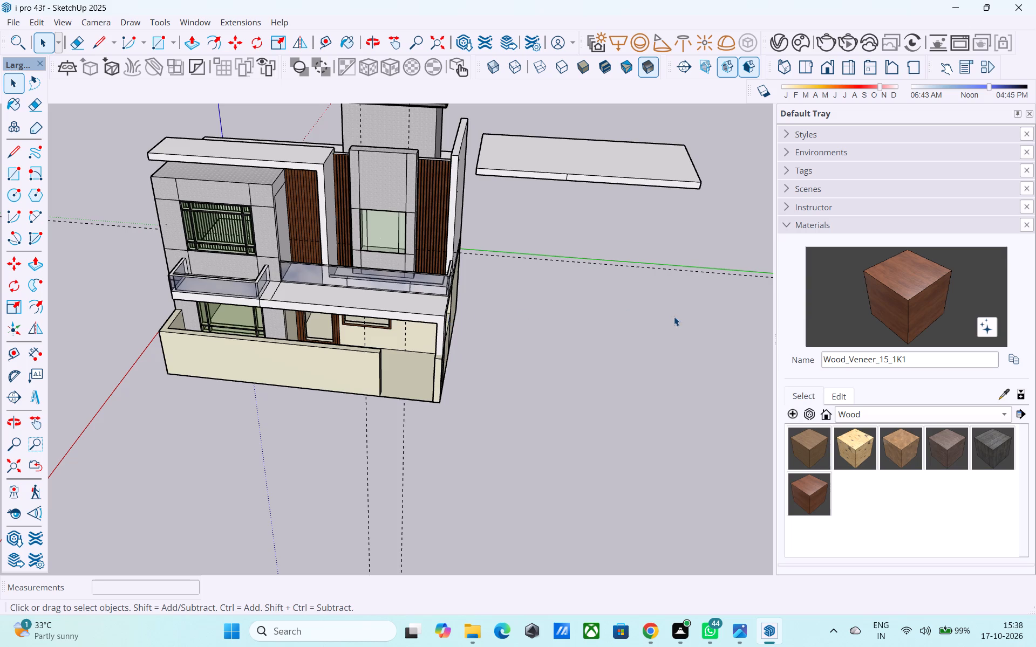
Open the upper-floor group and erase the outline edges on the inner side face of the projecting window box.
scroll(675, 317, down, 4)
middle_drag(677, 320, 685, 278)
scroll(343, 262, up, 5)
scroll(346, 425, down, 4)
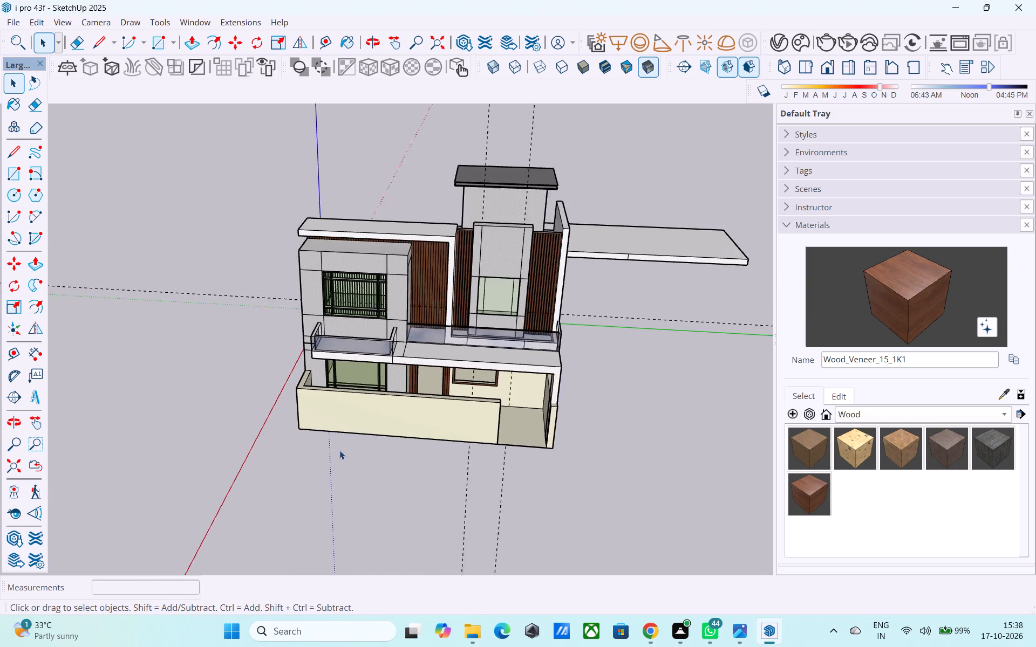
middle_drag(339, 451, 287, 332)
scroll(405, 252, up, 5)
middle_drag(478, 270, 323, 312)
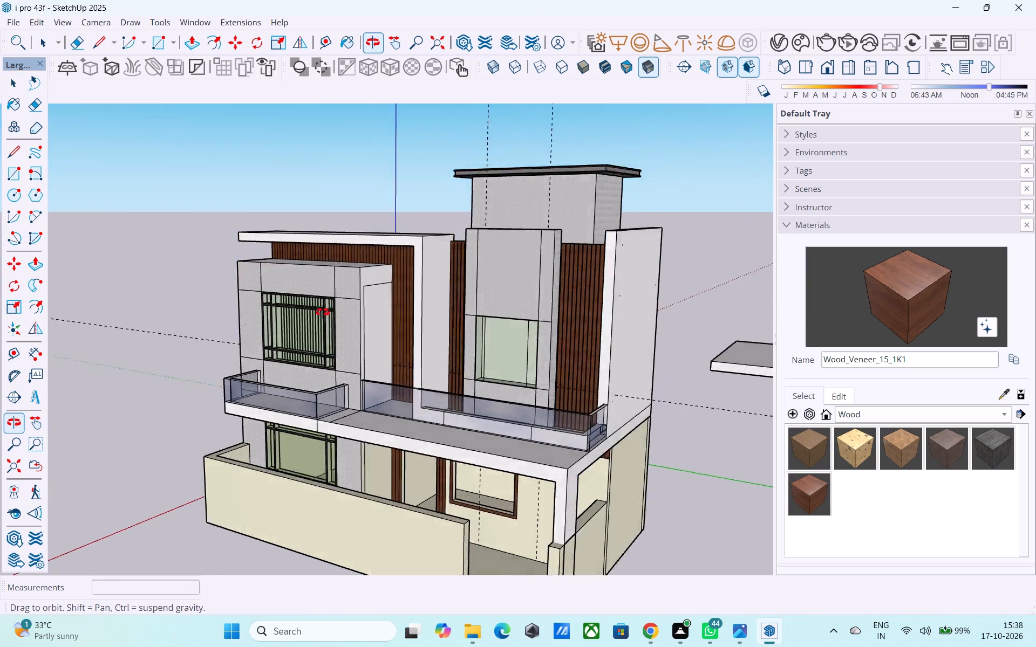
middle_drag(323, 312, 197, 315)
middle_drag(331, 323, 397, 312)
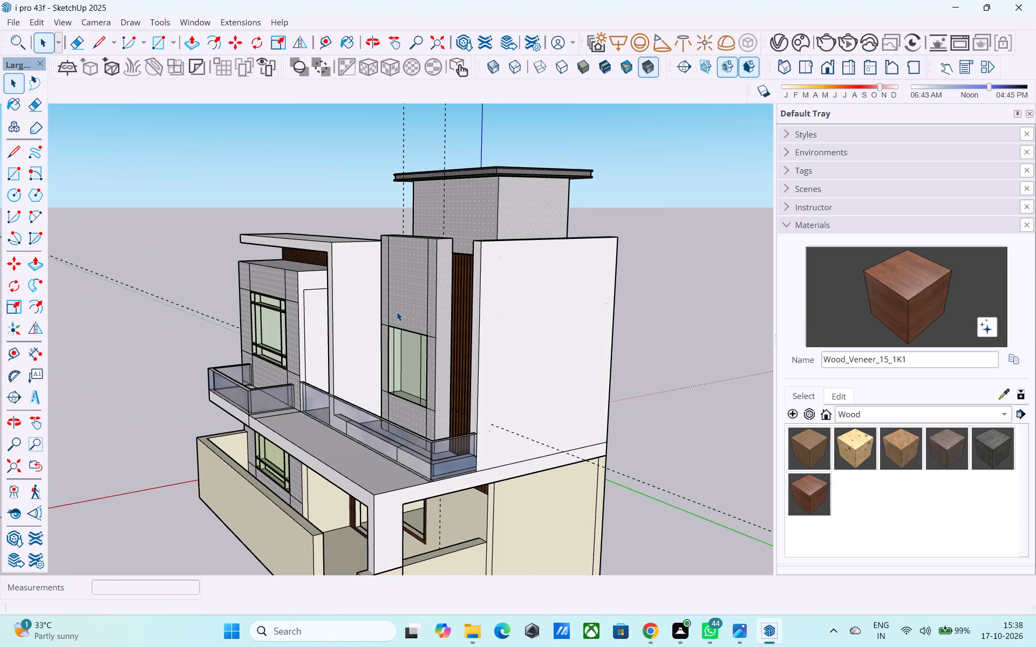
scroll(397, 312, down, 2)
scroll(315, 271, up, 7)
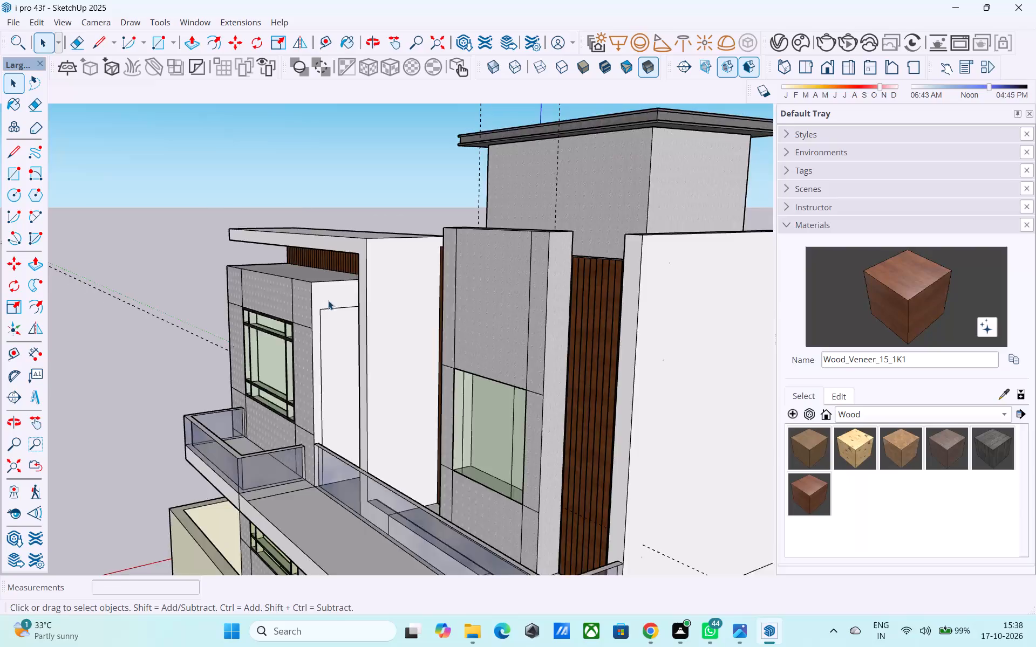
scroll(328, 300, up, 2)
click(325, 302)
scroll(329, 313, up, 4)
double_click(329, 313)
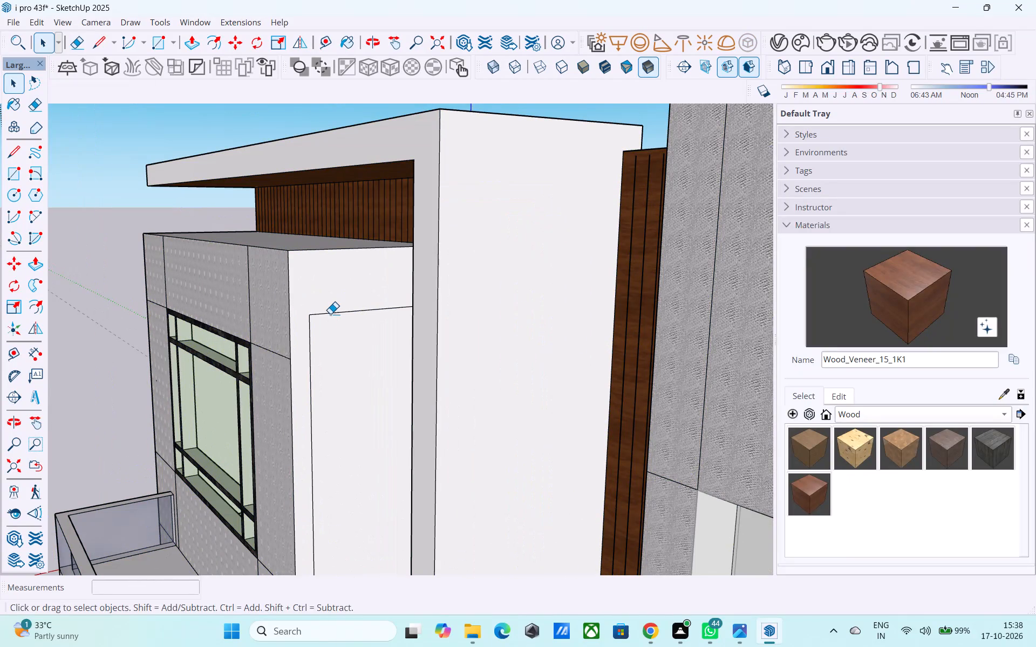
key(e)
click(330, 314)
drag(313, 322, 305, 326)
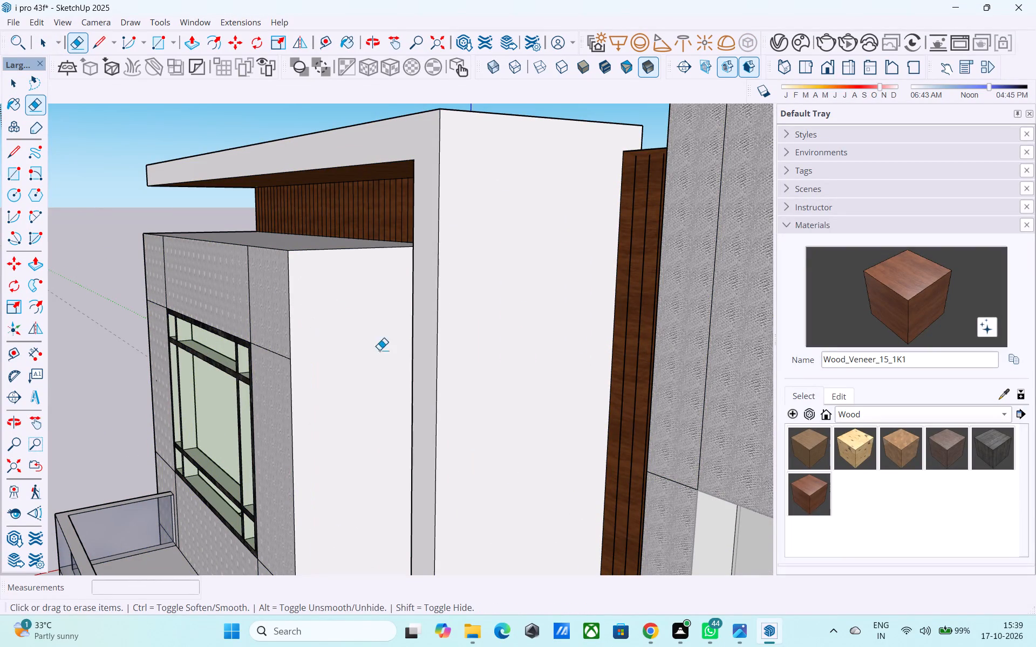
Paint the window box's cleared side face with the in-model ThomThom - Waistcoat1 material.
click(863, 416)
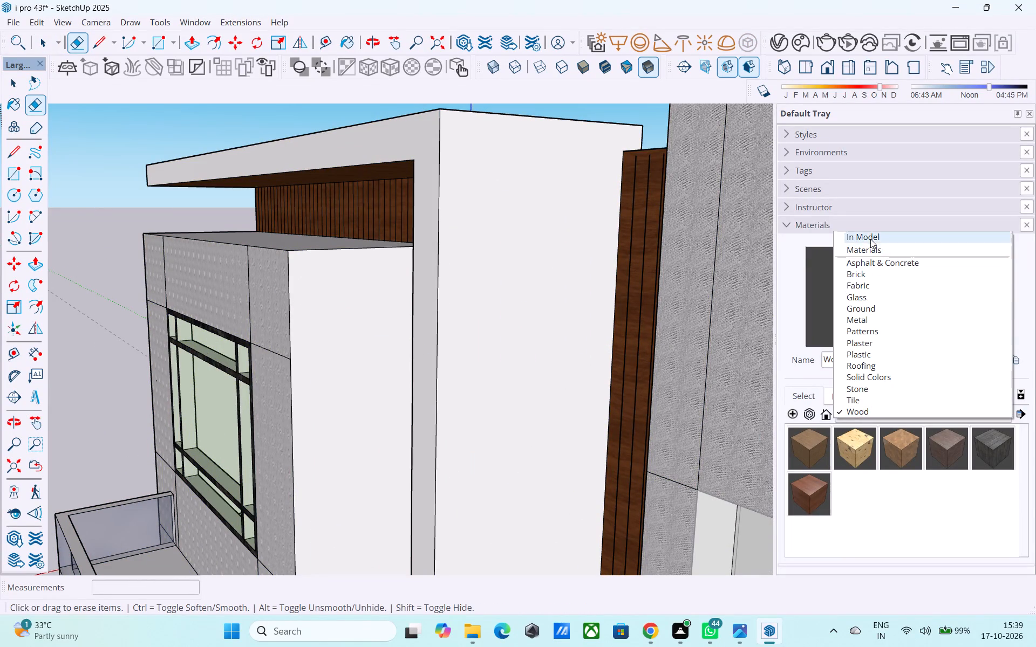
click(870, 233)
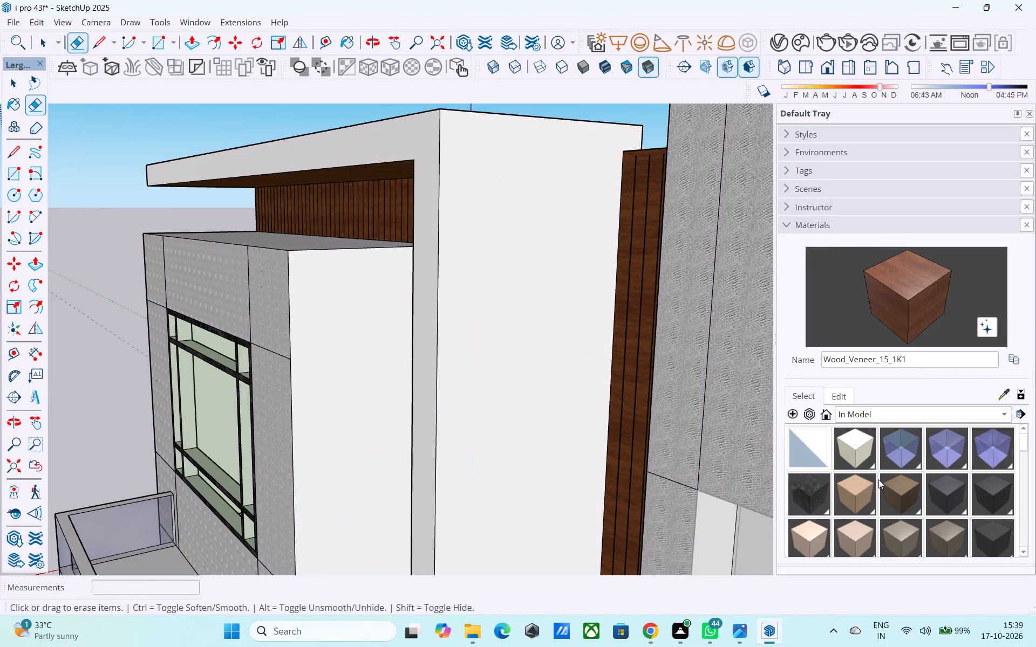
click(864, 463)
scroll(865, 467, down, 4)
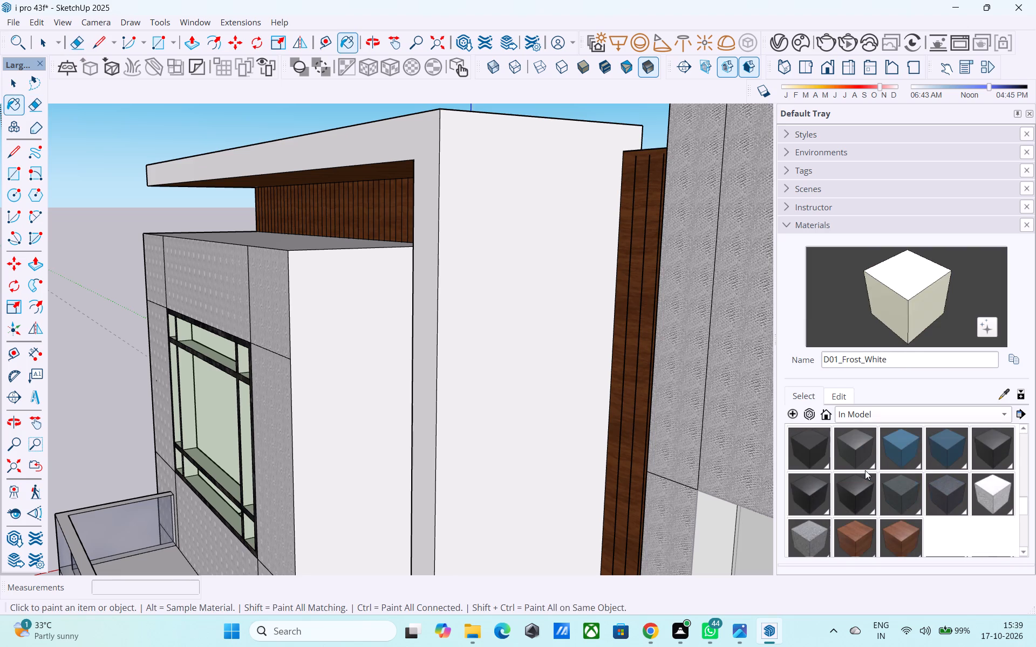
click(1003, 495)
click(321, 386)
Examine the upper-floor facade from several sides for faces still missing the textured finish.
scroll(321, 386, down, 5)
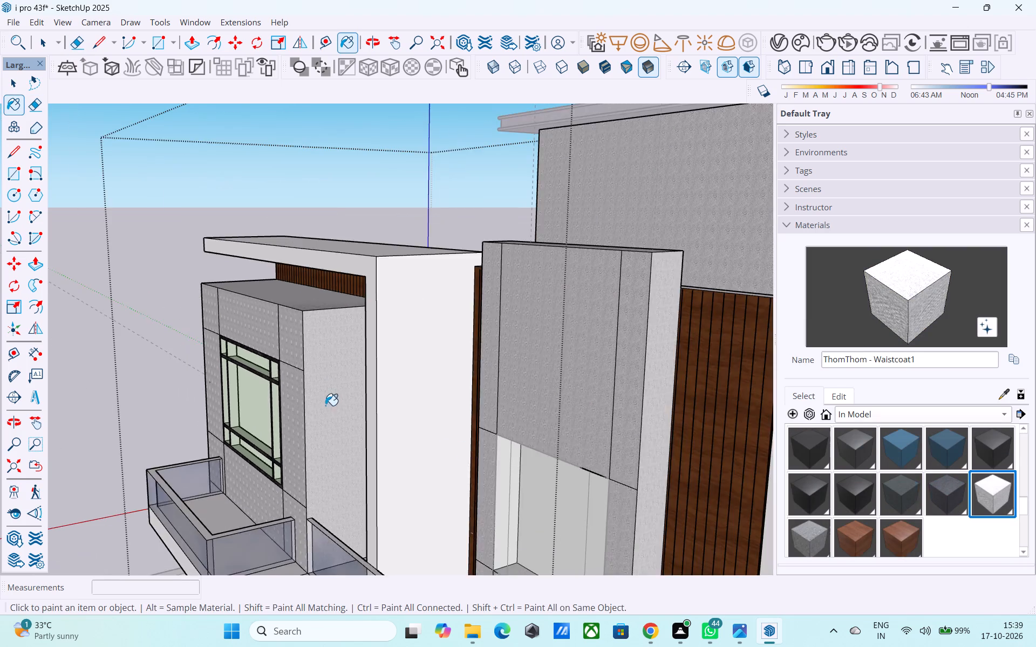
scroll(325, 405, down, 5)
middle_drag(325, 454, 485, 461)
middle_drag(365, 477, 372, 493)
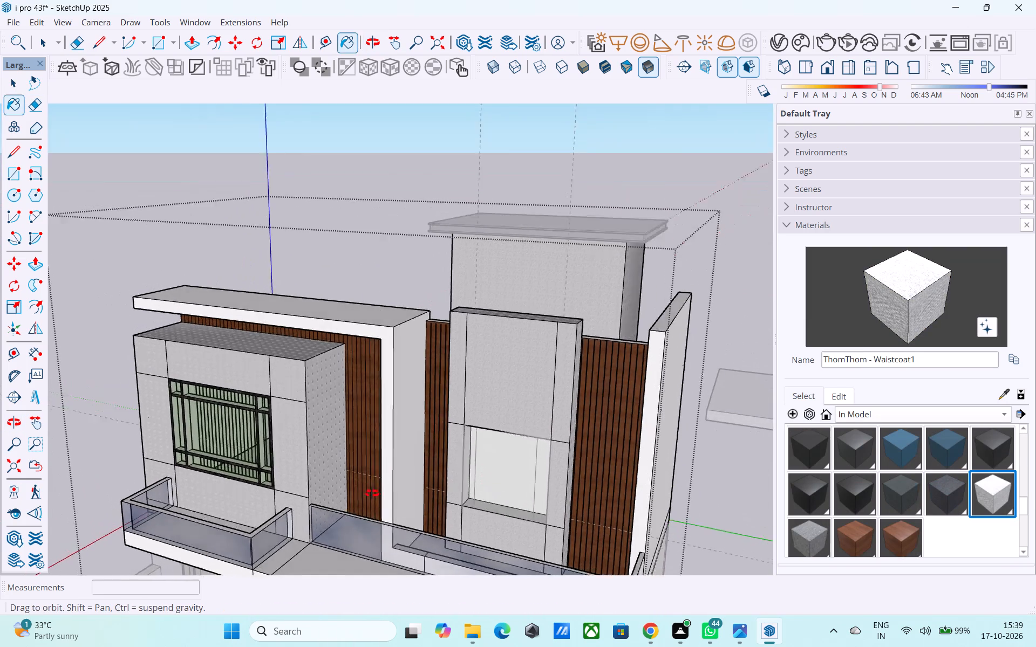
middle_drag(372, 493, 533, 414)
scroll(520, 402, down, 6)
middle_drag(463, 436, 659, 411)
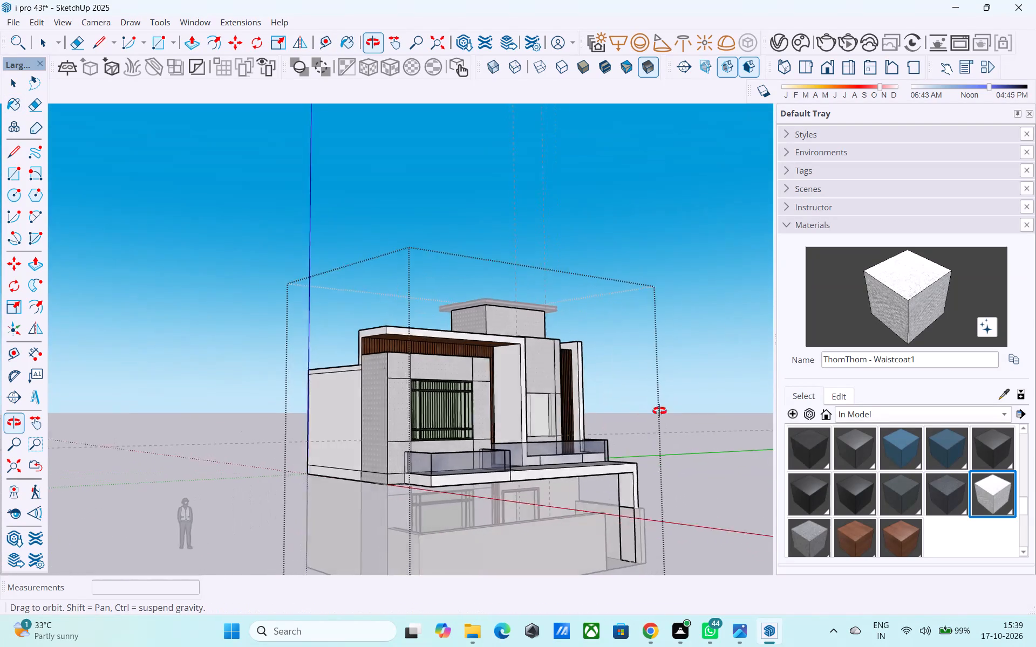
middle_drag(659, 411, 671, 409)
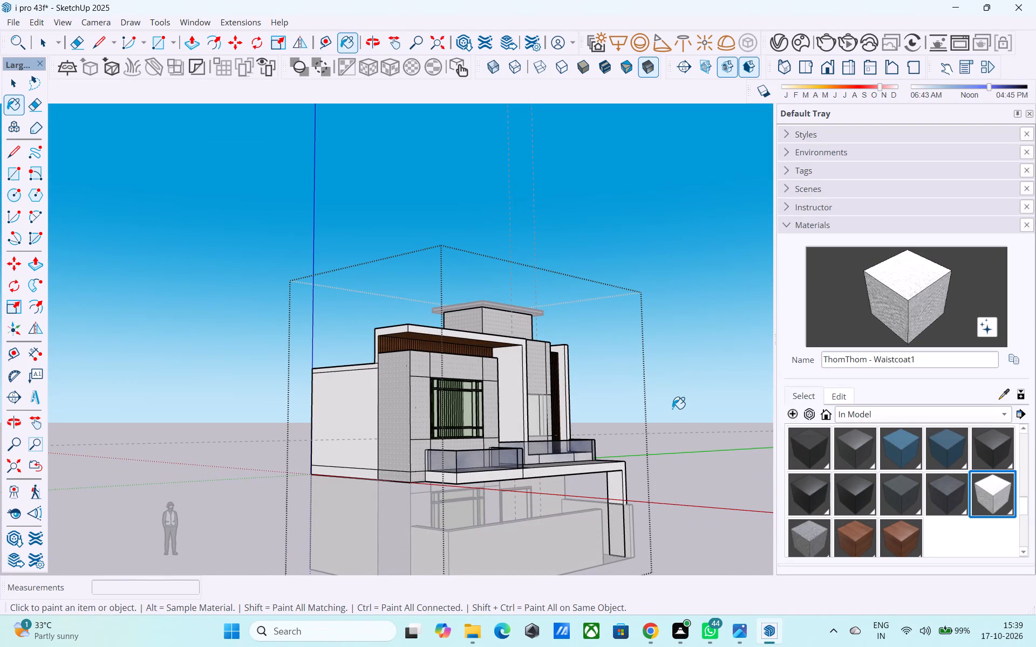
middle_drag(557, 398, 289, 460)
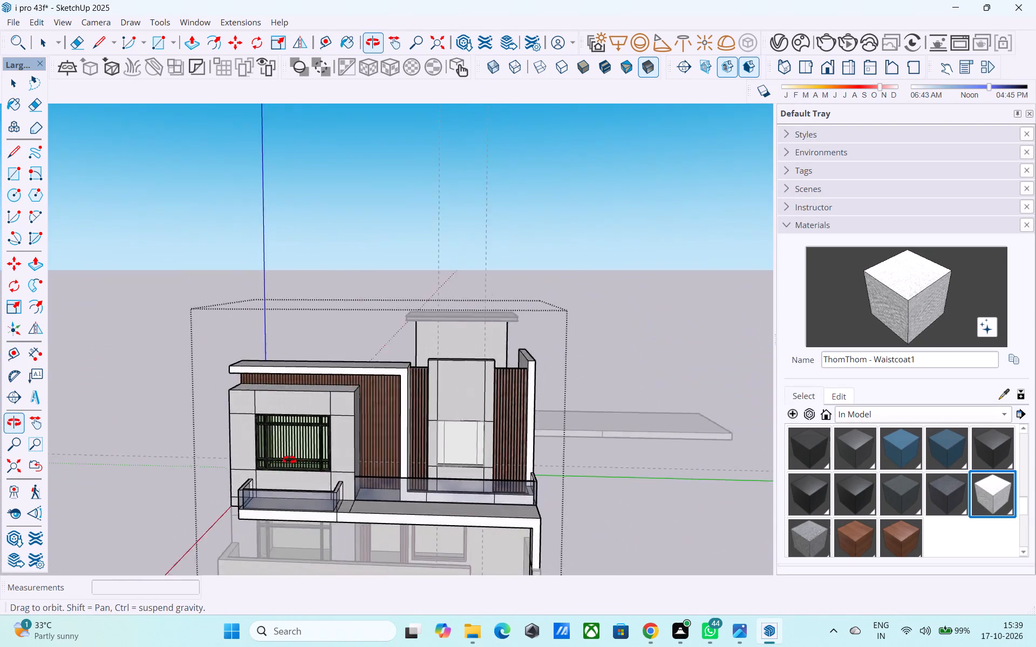
middle_drag(289, 460, 201, 456)
scroll(195, 443, up, 5)
middle_drag(193, 436, 686, 359)
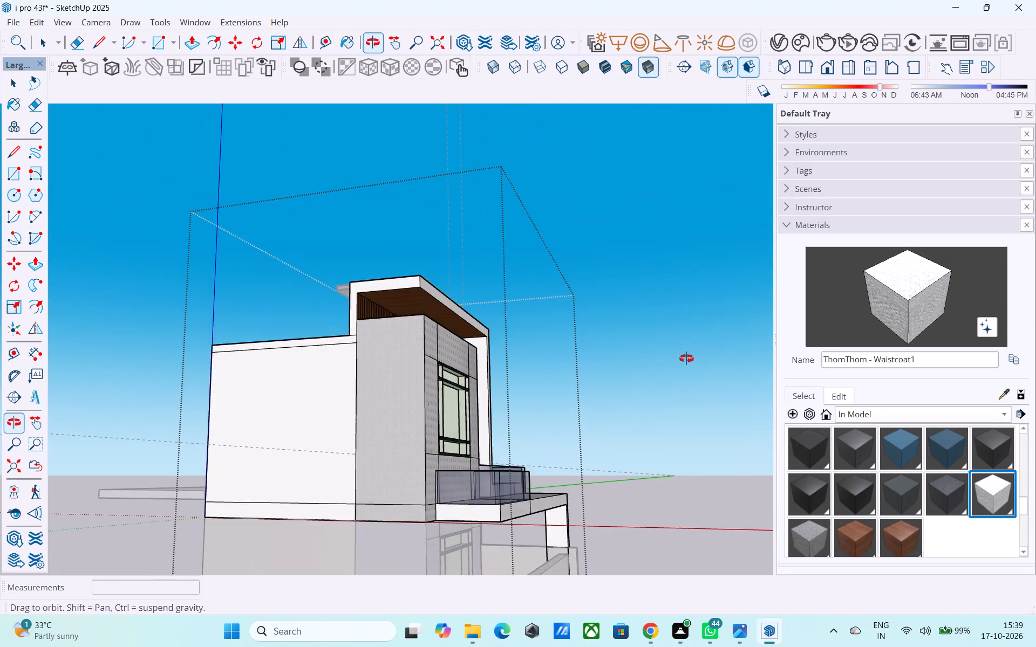
middle_drag(686, 359, 250, 432)
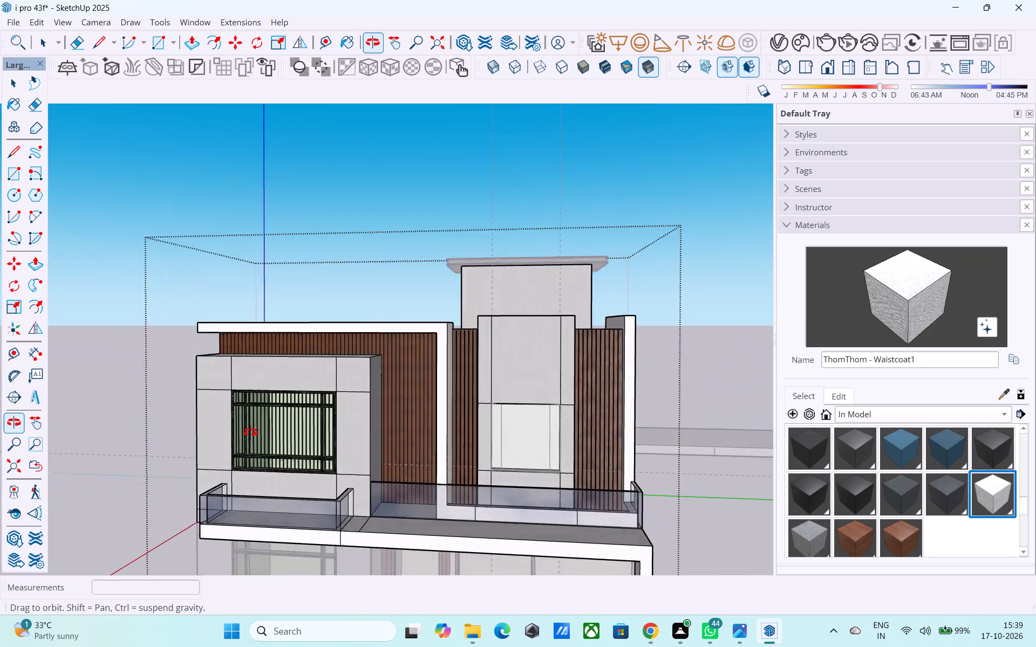
middle_drag(250, 432, 194, 485)
Paint the side and top faces of the central upper-floor window column with ThomThom - Waistcoat1.
middle_drag(476, 432, 306, 417)
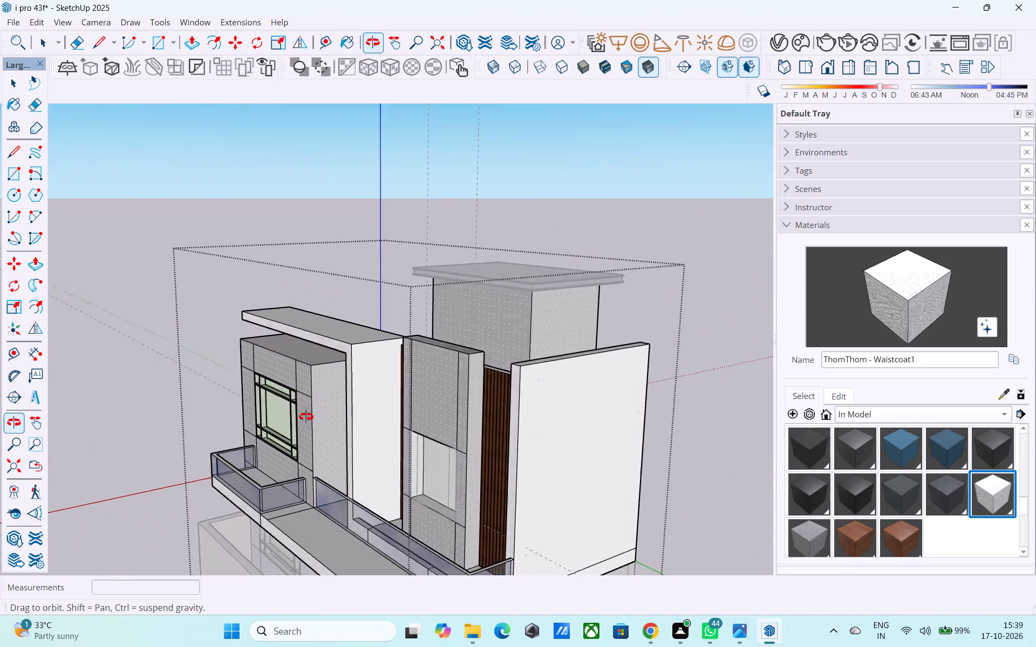
middle_drag(306, 417, 302, 419)
scroll(474, 418, up, 9)
click(462, 403)
middle_drag(333, 398, 683, 468)
scroll(678, 466, up, 1)
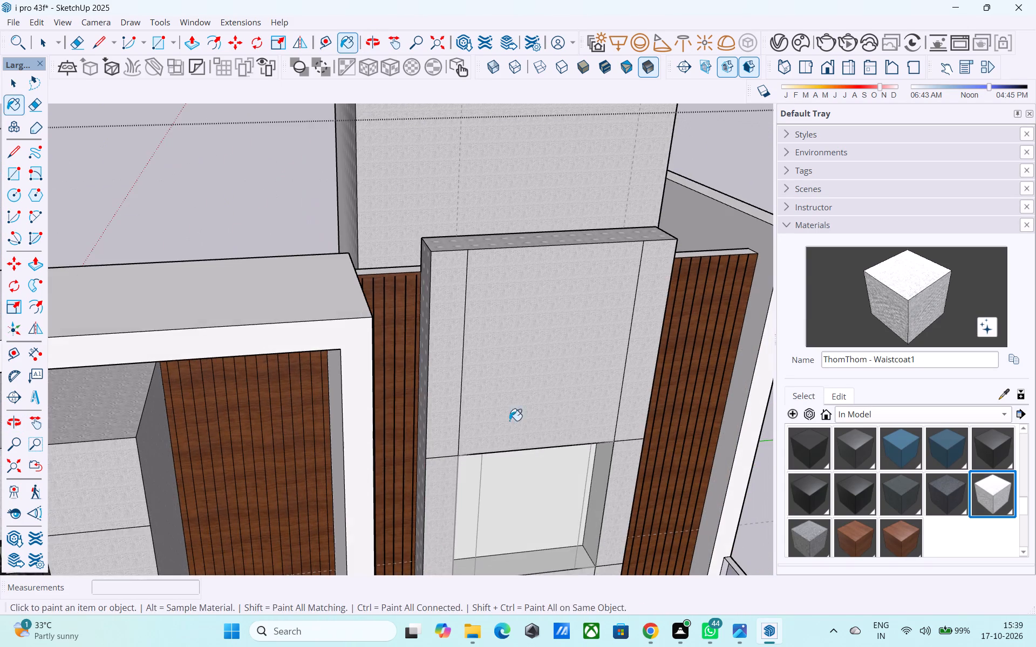
middle_drag(420, 368, 578, 458)
scroll(488, 350, up, 4)
click(469, 312)
click(494, 236)
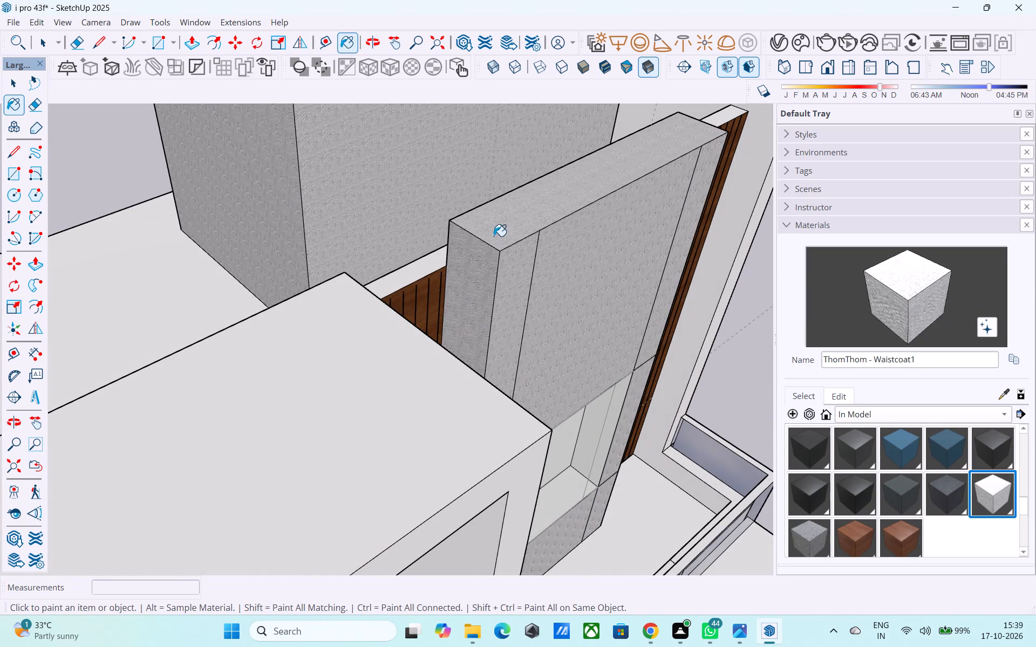
Paint both inner side reveals of the central column's window opening with ThomThom - Waistcoat1.
scroll(510, 360, down, 5)
middle_drag(533, 480, 513, 441)
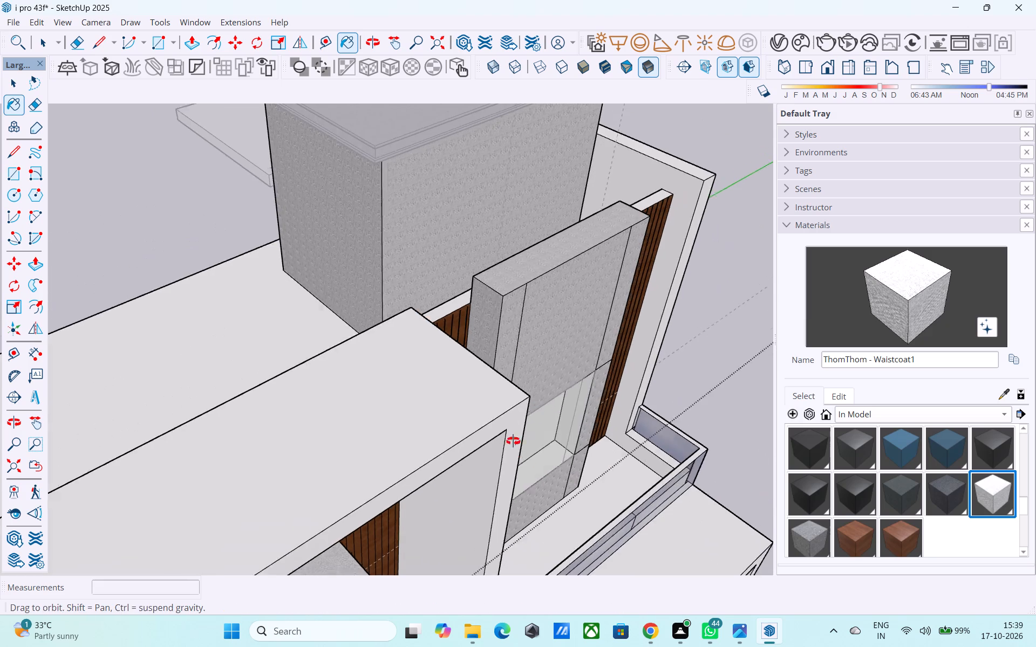
middle_drag(513, 441, 92, 400)
scroll(242, 457, up, 2)
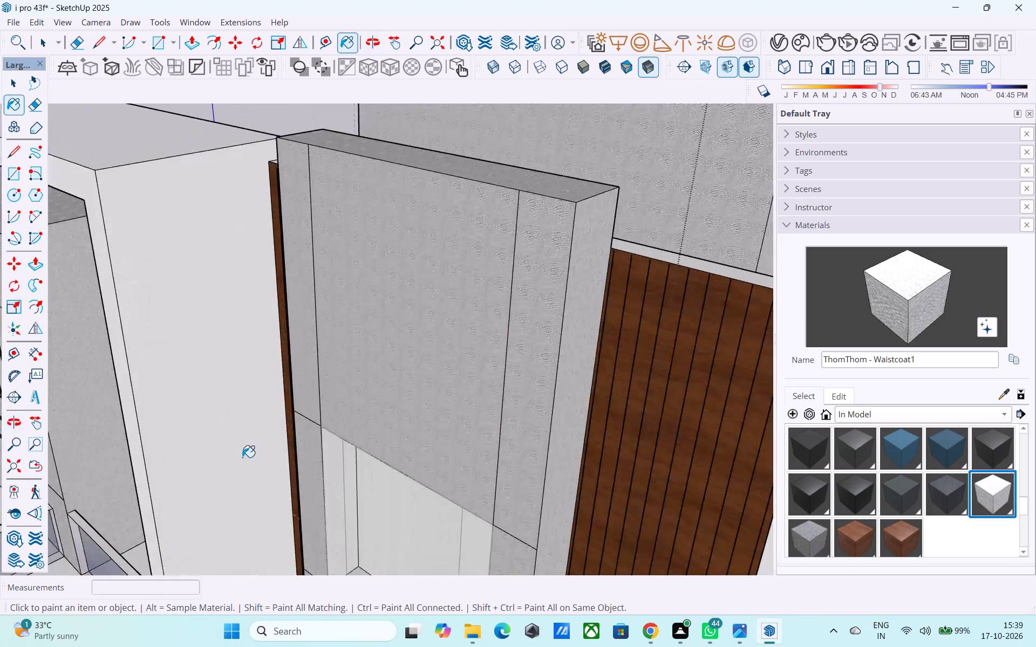
scroll(242, 457, up, 19)
middle_drag(296, 450, 103, 367)
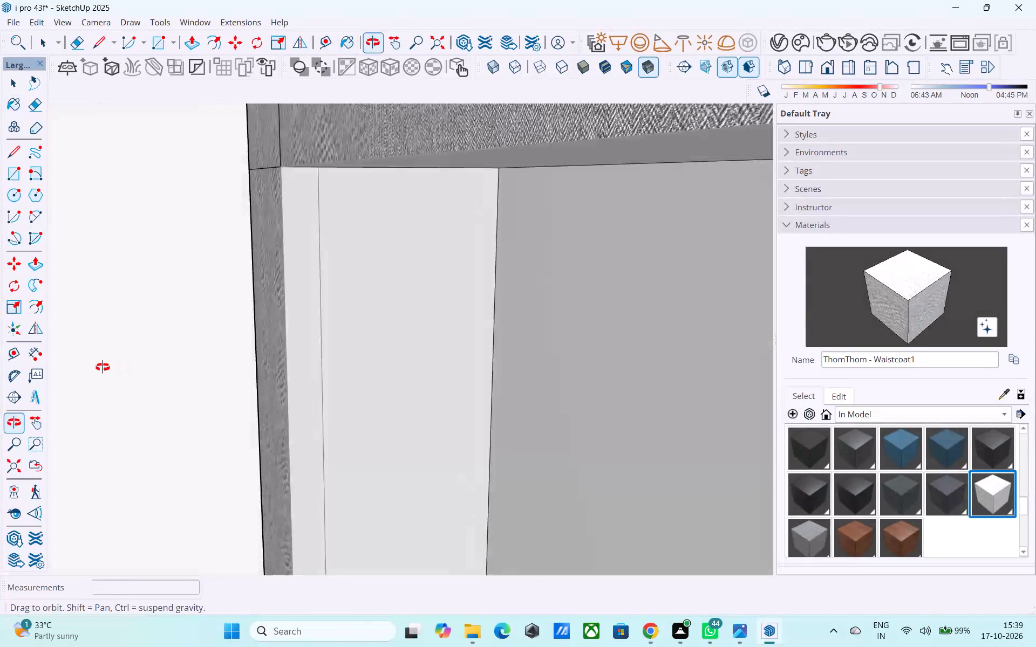
middle_drag(103, 367, 38, 355)
click(482, 356)
middle_drag(392, 377, 825, 381)
scroll(203, 380, down, 4)
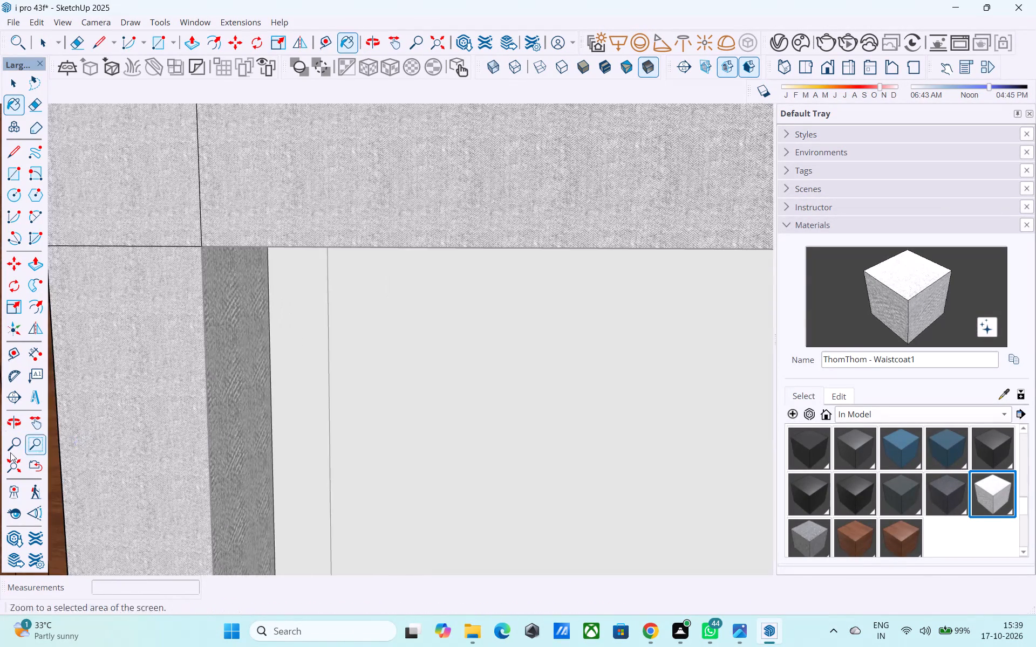
scroll(10, 452, down, 5)
middle_drag(400, 427, 556, 418)
scroll(598, 404, up, 13)
middle_drag(619, 401, 748, 403)
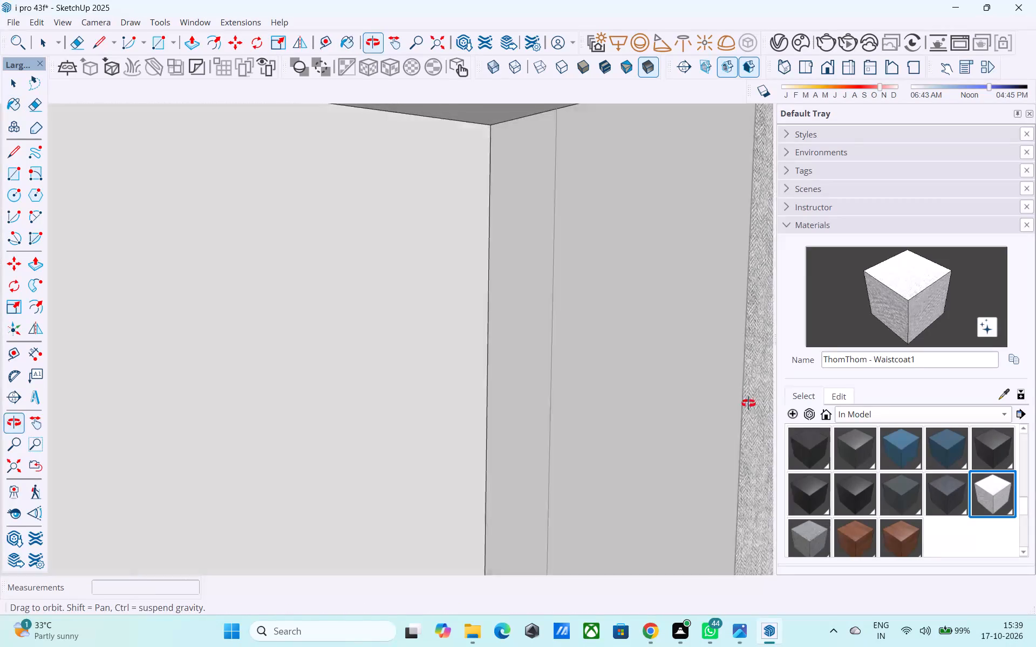
middle_drag(748, 403, 967, 422)
click(526, 372)
middle_drag(529, 372, 128, 360)
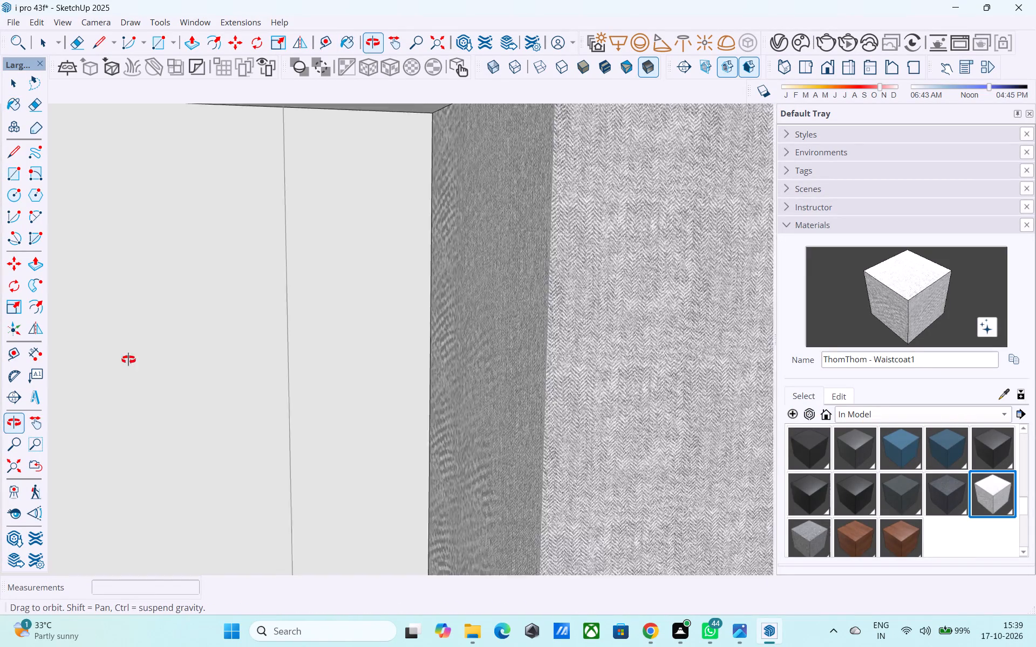
middle_drag(128, 360, 119, 357)
Save the model, close the upper-floor group and save again.
scroll(370, 326, down, 5)
scroll(435, 369, down, 4)
scroll(580, 422, down, 5)
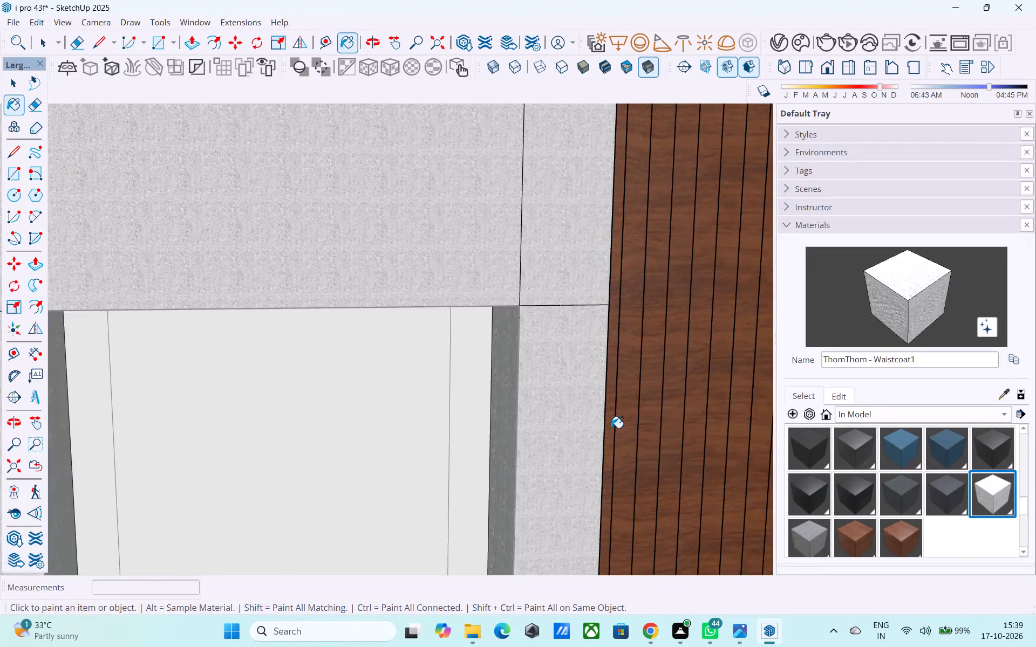
scroll(611, 428, down, 5)
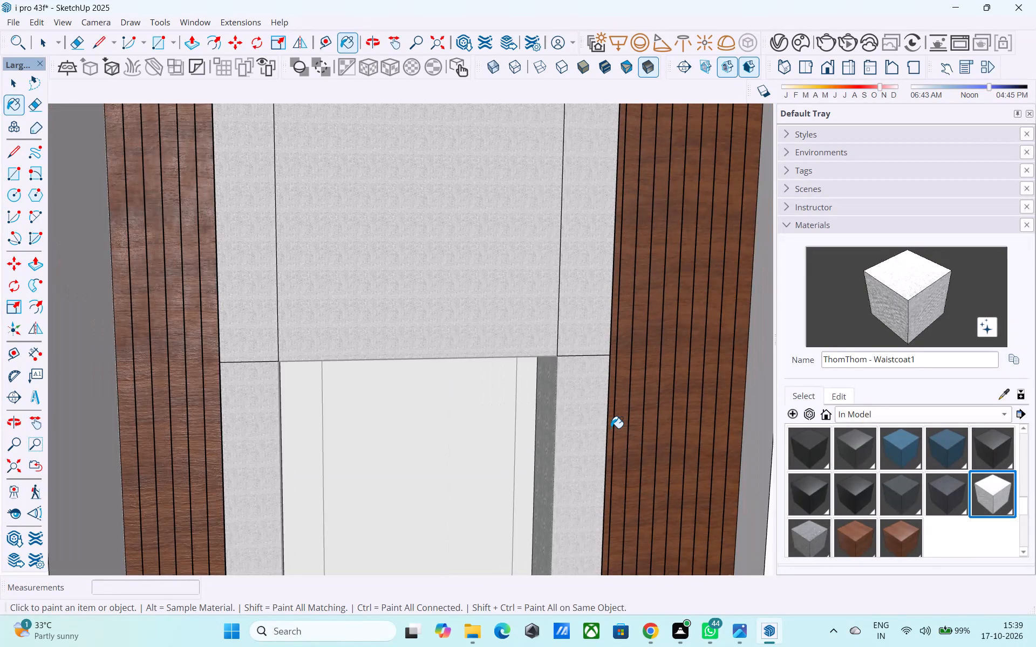
key(ctrl+s)
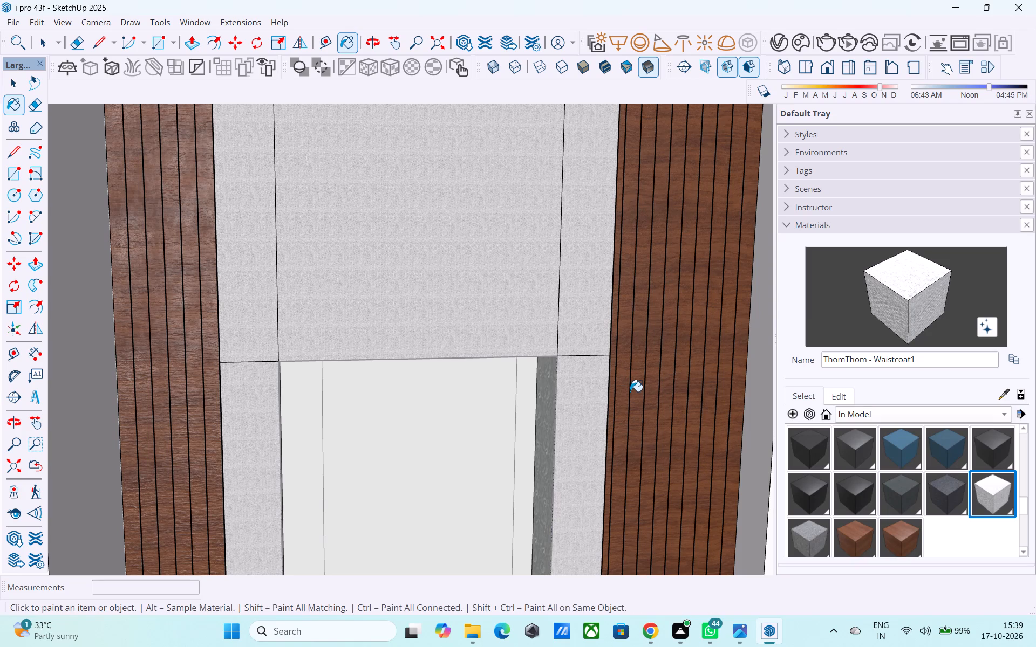
key(space)
scroll(630, 391, down, 11)
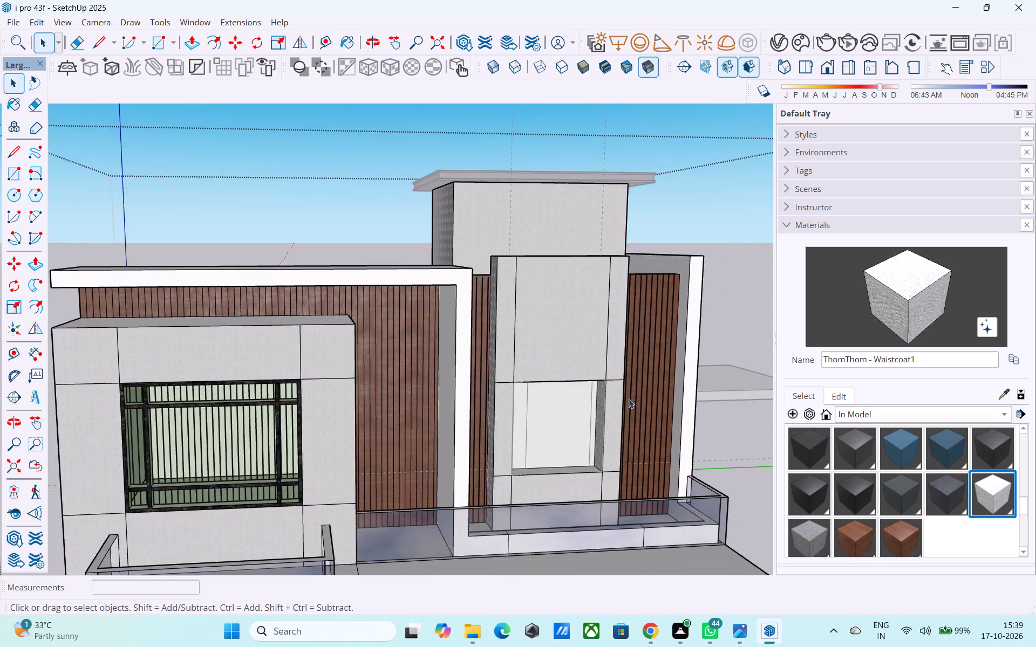
scroll(629, 399, down, 7)
middle_drag(625, 405, 604, 404)
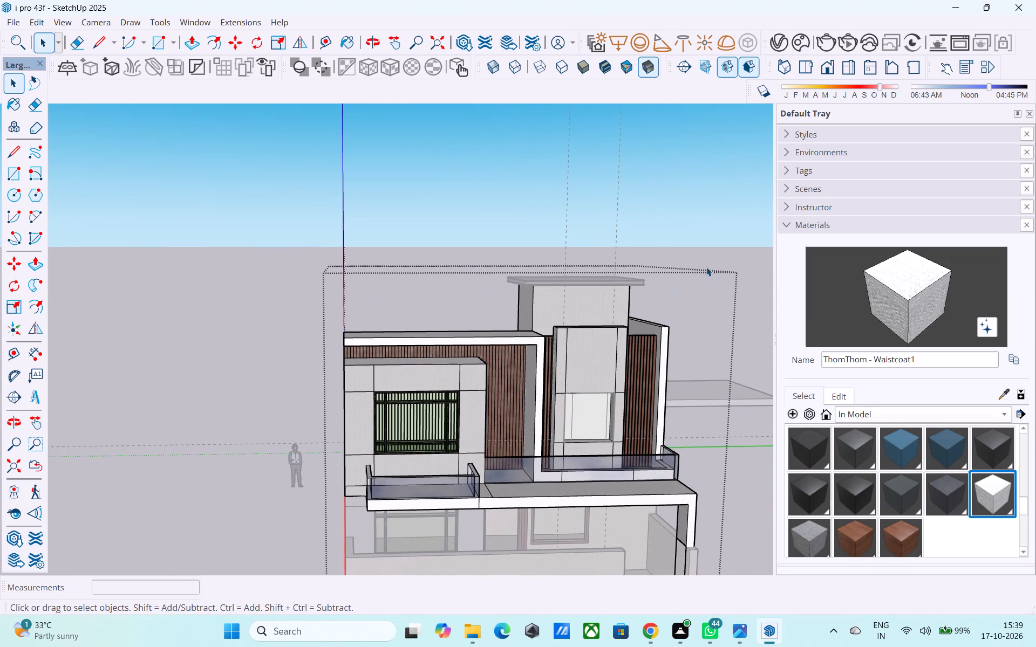
click(706, 267)
key(ctrl+s)
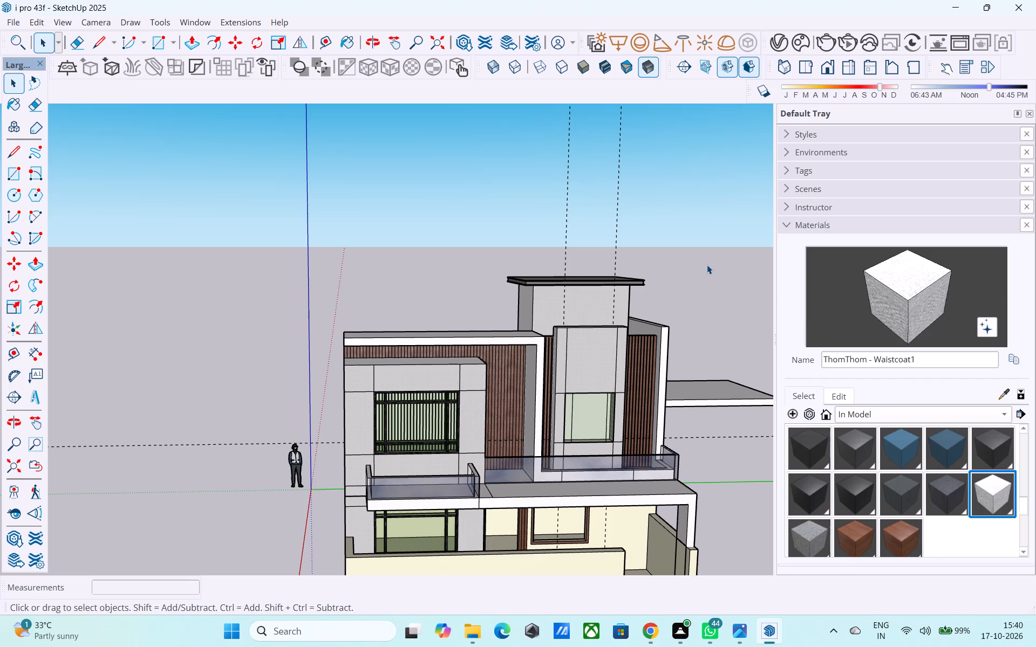
Select the ground-floor group and apply the in-model D01_Frost_White material to it at the front boundary wall.
scroll(911, 165, up, 1)
scroll(492, 328, down, 1)
scroll(355, 269, down, 4)
middle_drag(481, 410, 381, 374)
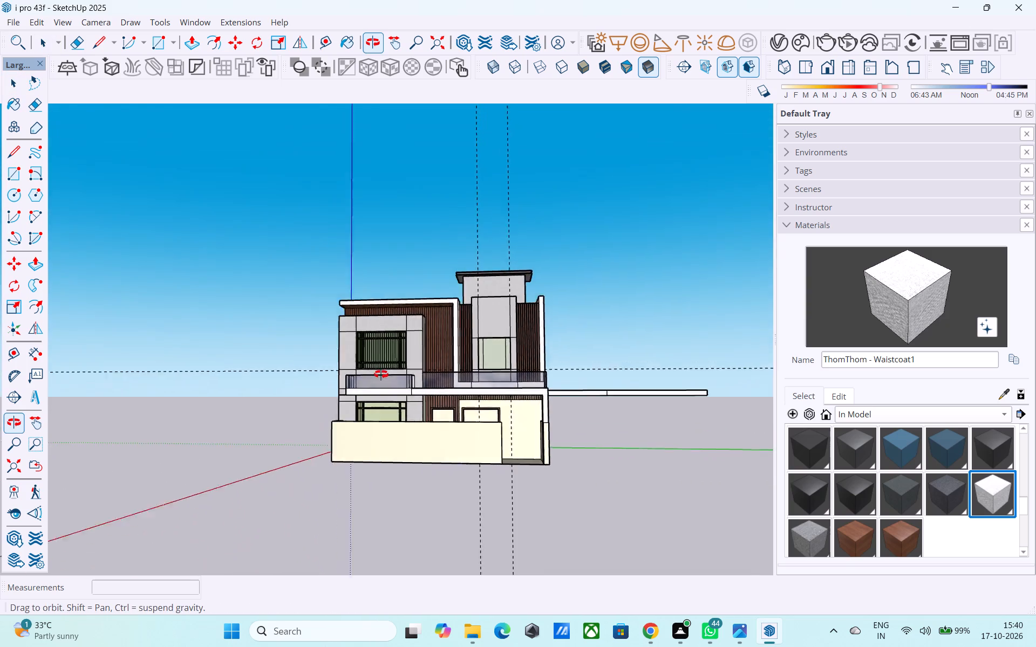
middle_drag(381, 374, 378, 378)
scroll(410, 423, up, 4)
click(401, 450)
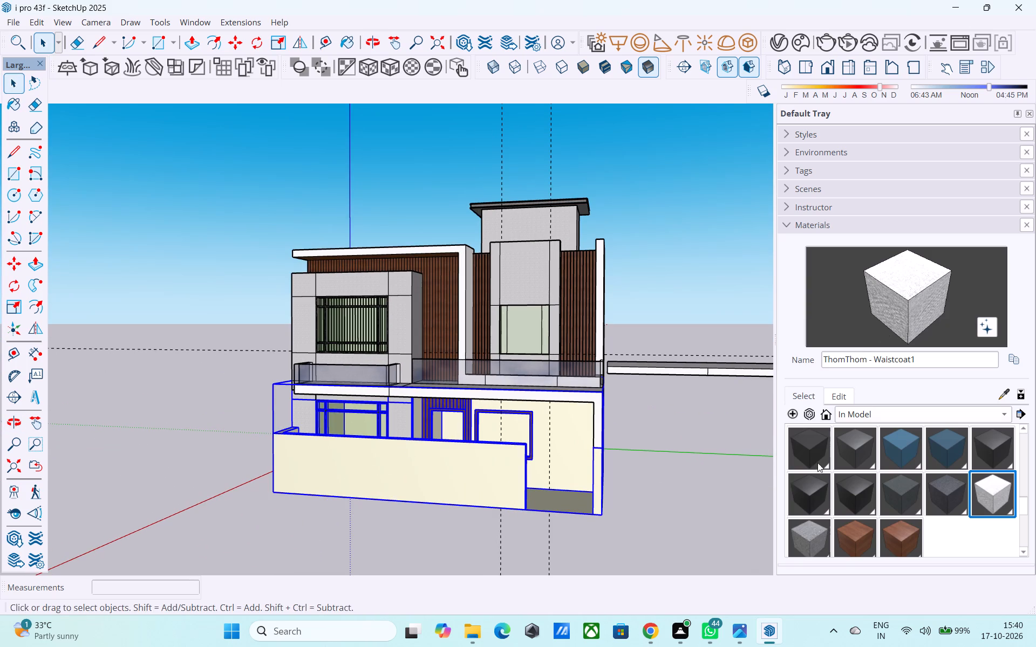
scroll(868, 464, up, 5)
click(858, 456)
click(444, 490)
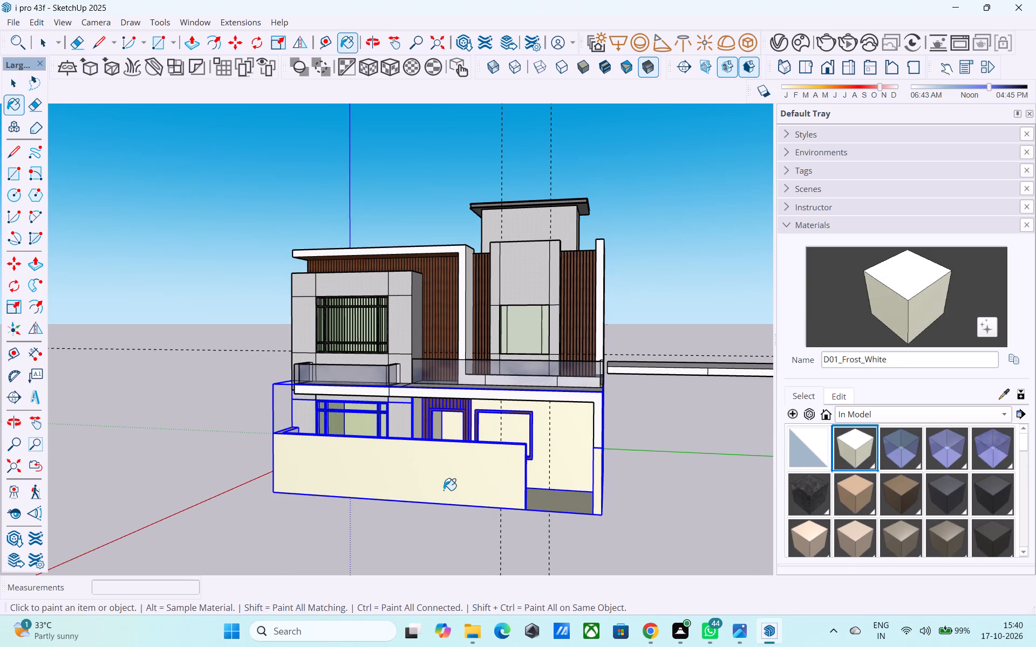
Repaint the selected ground-floor group with the Default material from the boundary wall and clear the selection.
click(813, 448)
click(499, 480)
middle_drag(398, 477, 218, 450)
middle_drag(282, 423, 188, 436)
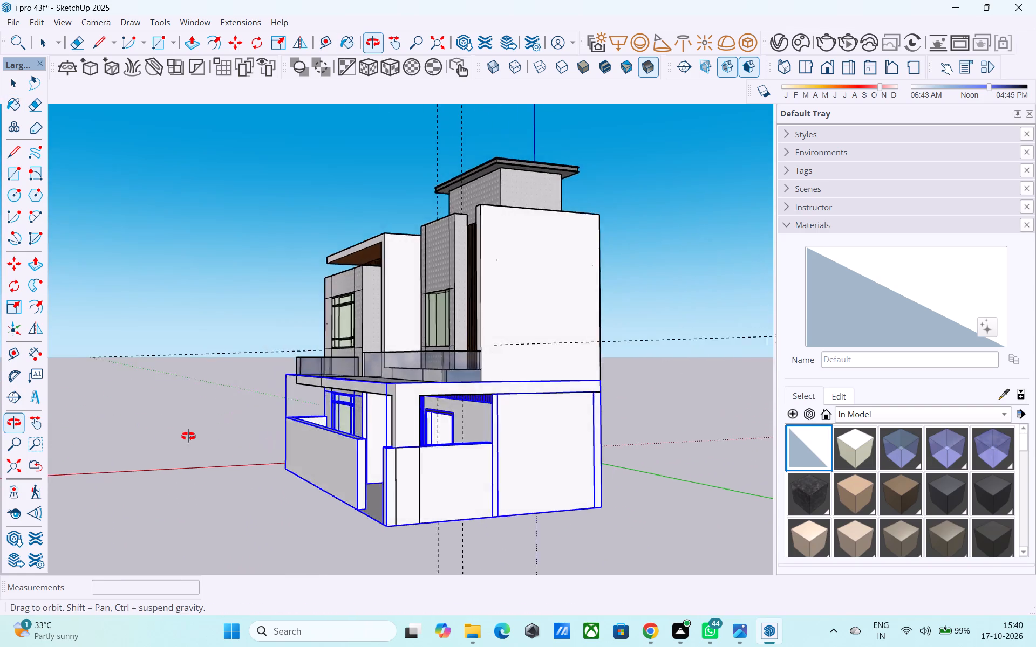
middle_drag(188, 436, 538, 449)
scroll(442, 387, up, 1)
middle_drag(458, 398, 255, 415)
scroll(332, 391, up, 5)
key(space)
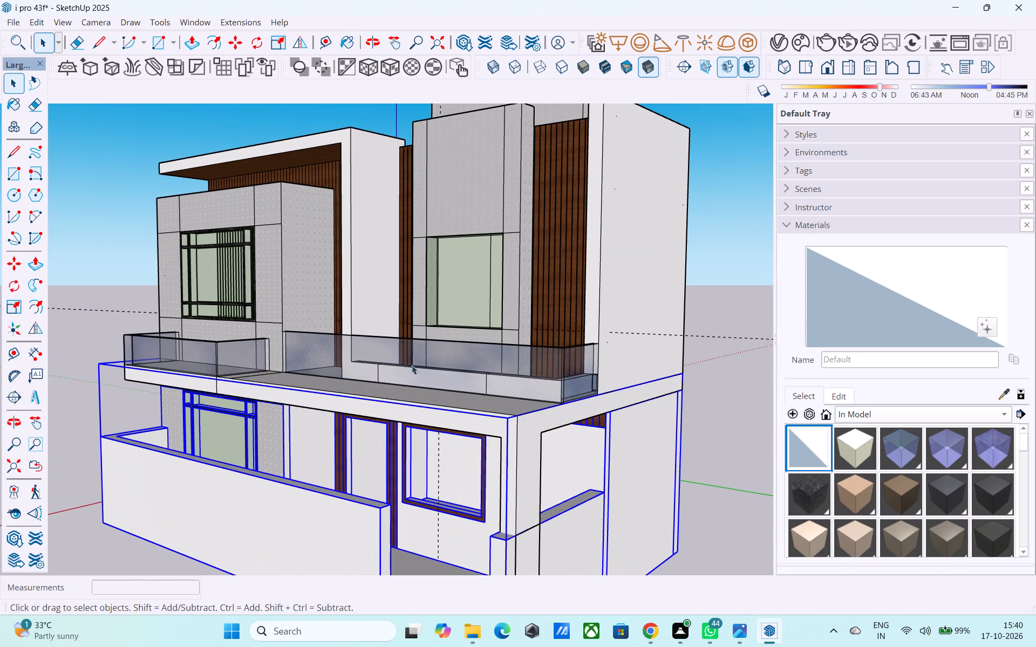
scroll(570, 325, down, 6)
click(657, 304)
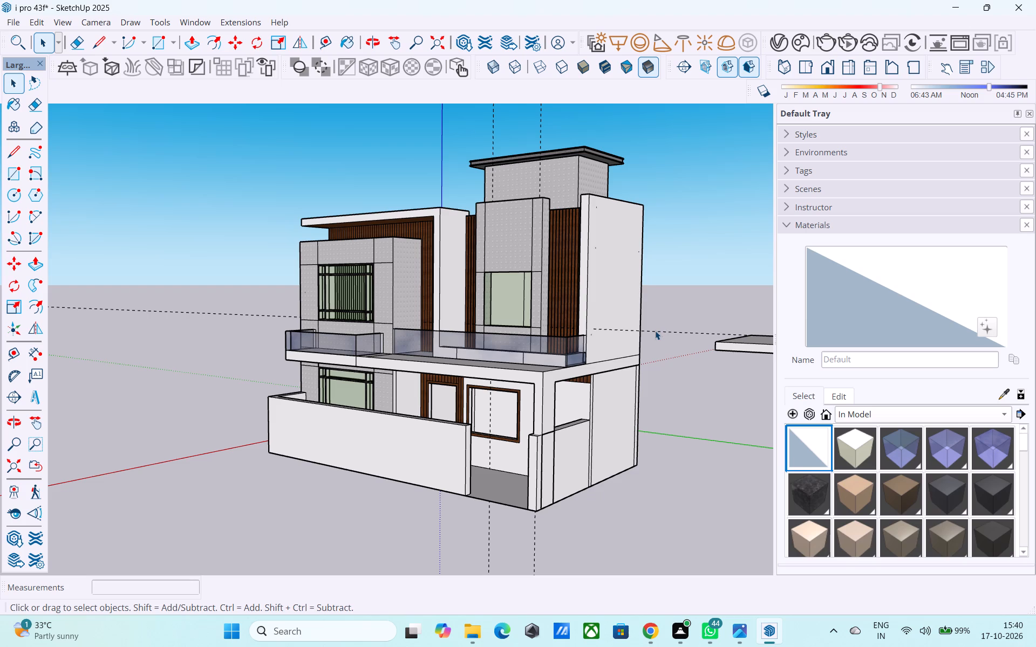
Measure the top edge of the wood-veneer frame around the ground-floor window beside the entrance door.
middle_drag(547, 348, 851, 390)
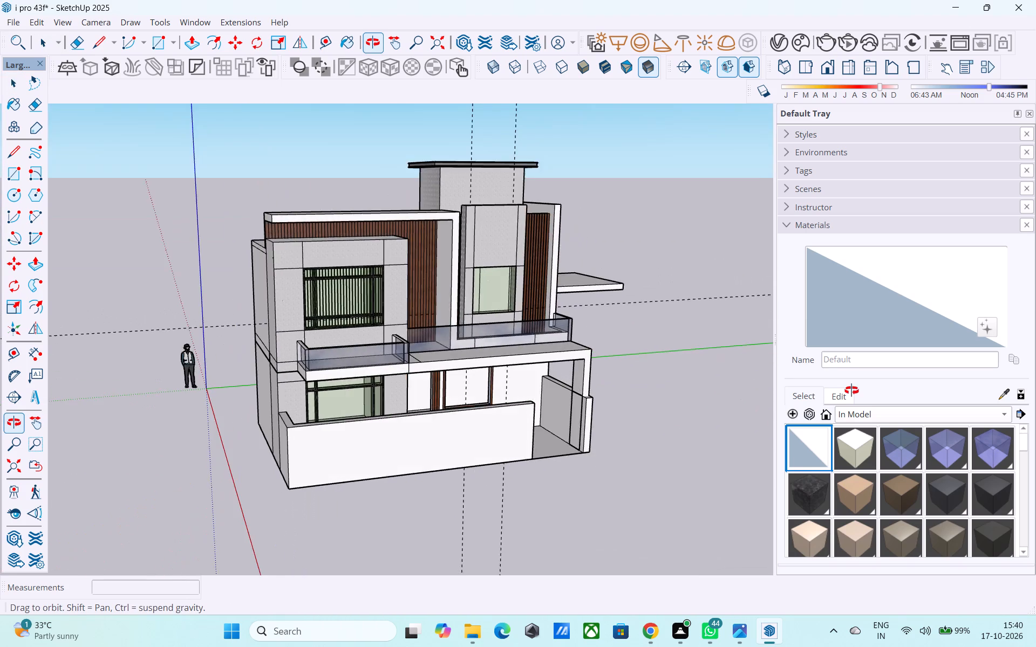
middle_drag(851, 390, 740, 346)
scroll(567, 360, up, 2)
middle_drag(555, 362, 419, 352)
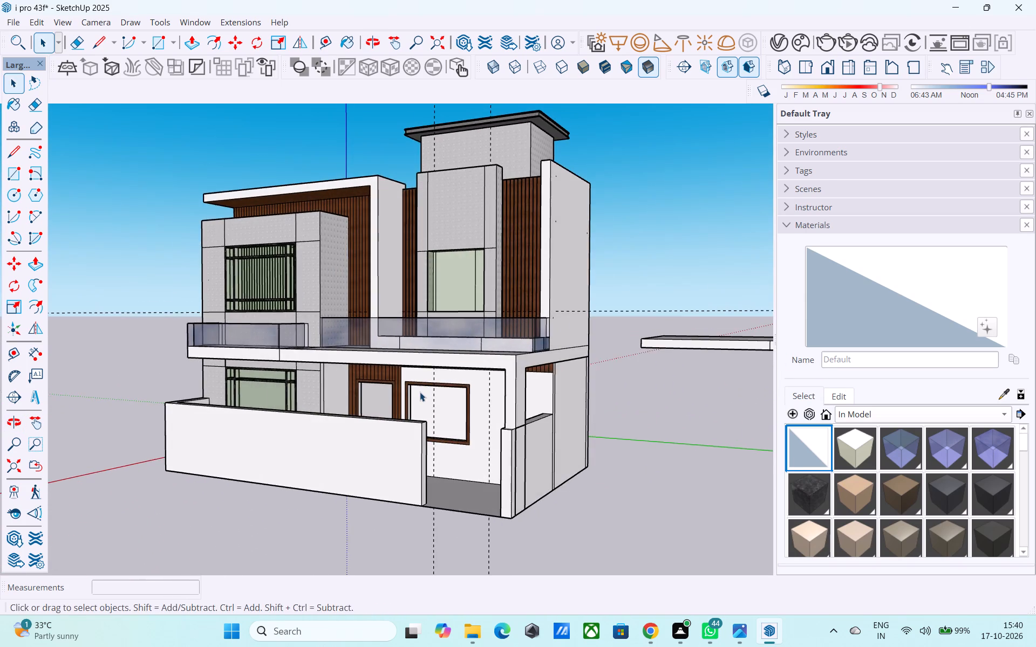
scroll(420, 392, up, 4)
middle_drag(419, 394, 640, 437)
scroll(595, 400, up, 8)
middle_drag(592, 403, 611, 391)
scroll(611, 391, up, 2)
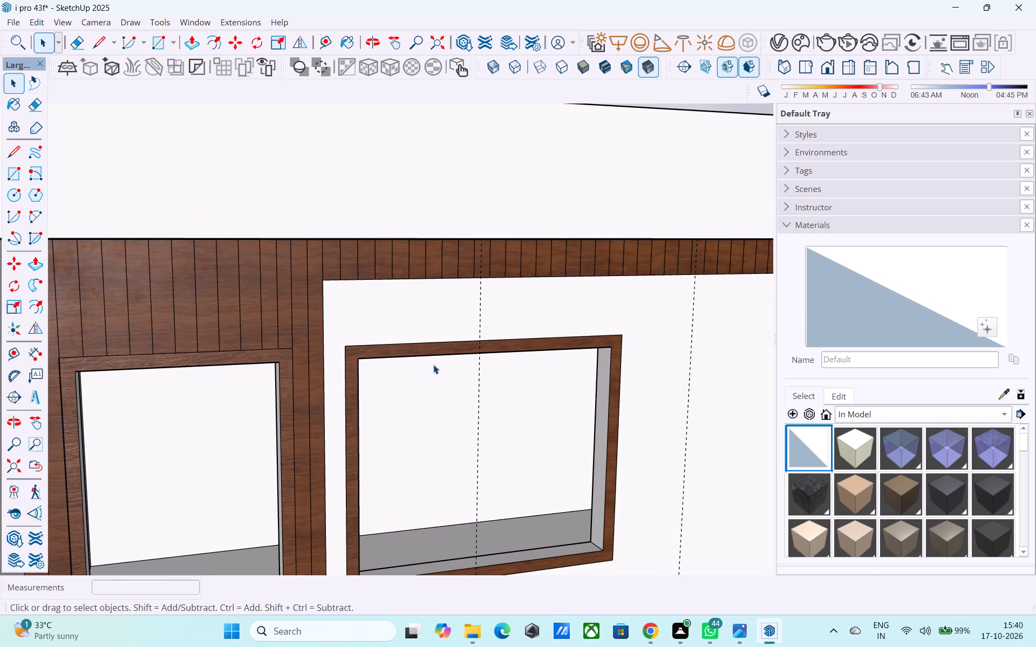
key(l)
click(344, 350)
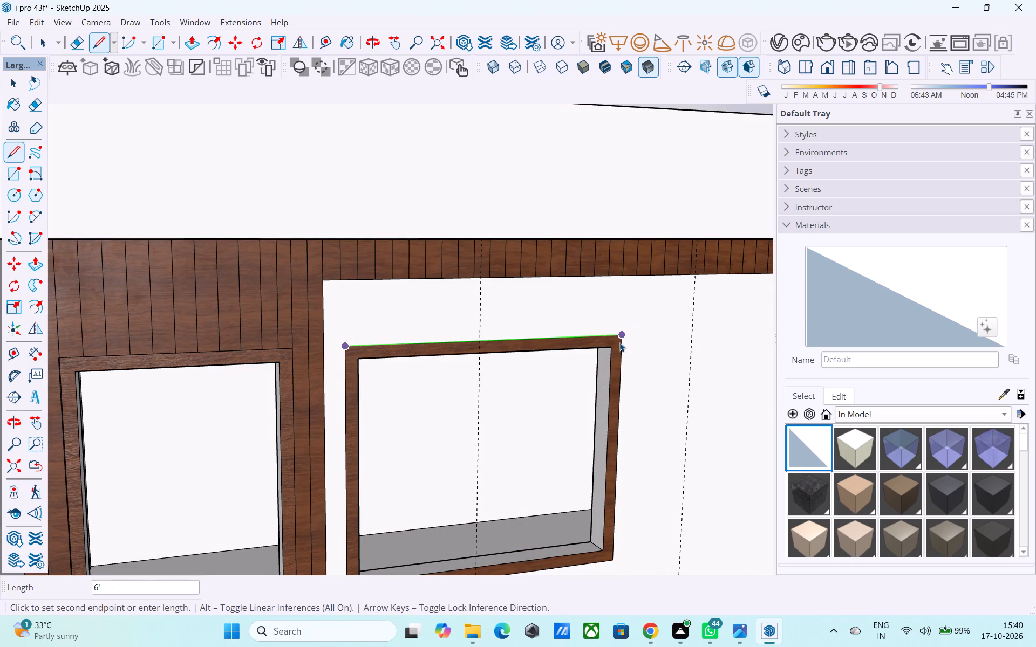
key(space)
Open the ground-floor group and Push/Pull the window's side reveal farthest from the door by 2' to narrow the opening.
scroll(607, 362, up, 4)
click(607, 362)
double_click(607, 362)
click(604, 364)
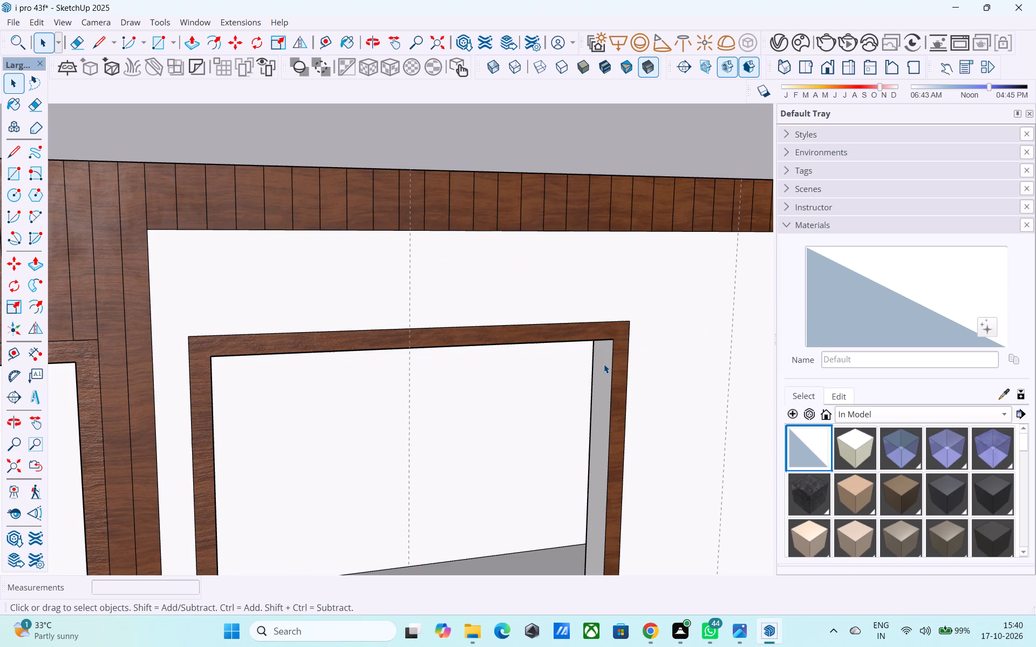
key(p)
click(606, 361)
text(2')
key(Return)
key(space)
middle_drag(589, 363, 255, 345)
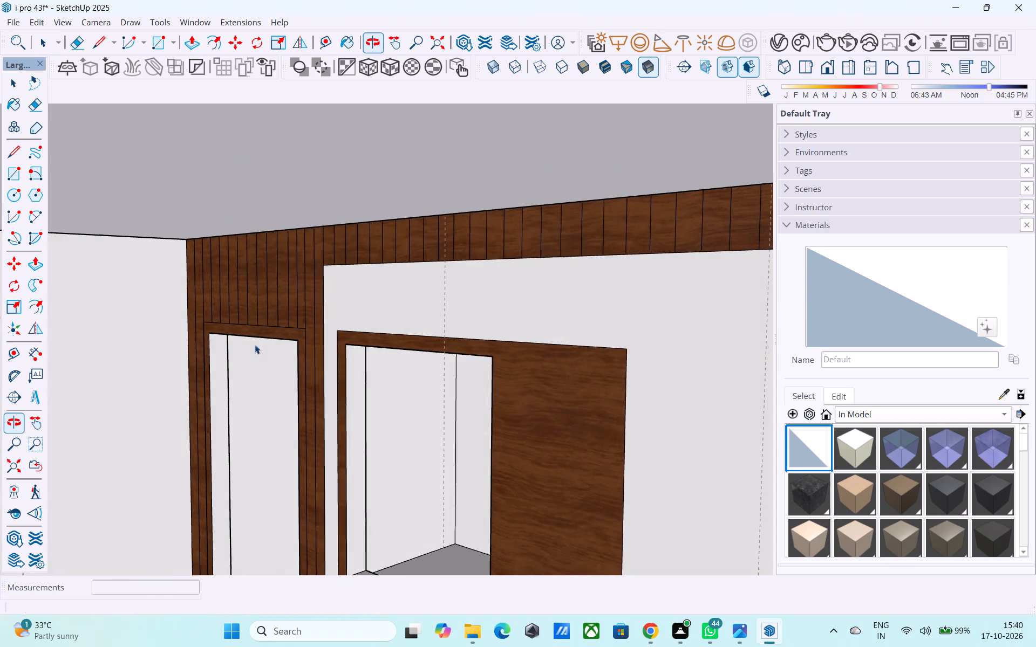
scroll(612, 349, down, 10)
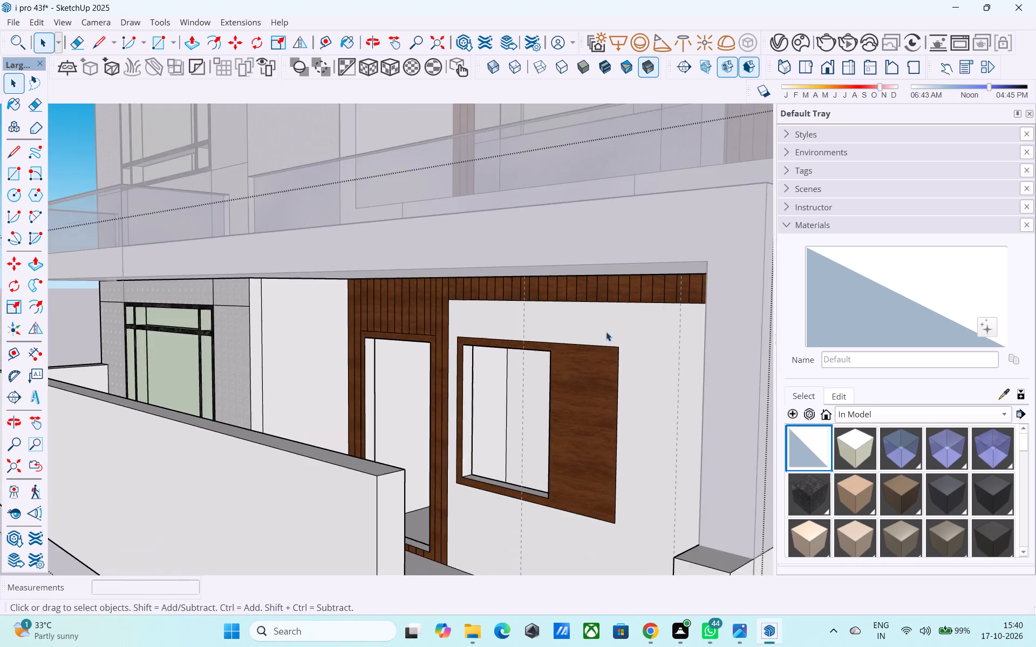
scroll(606, 332, down, 2)
middle_drag(604, 337, 810, 360)
scroll(536, 329, down, 6)
middle_drag(631, 350, 632, 345)
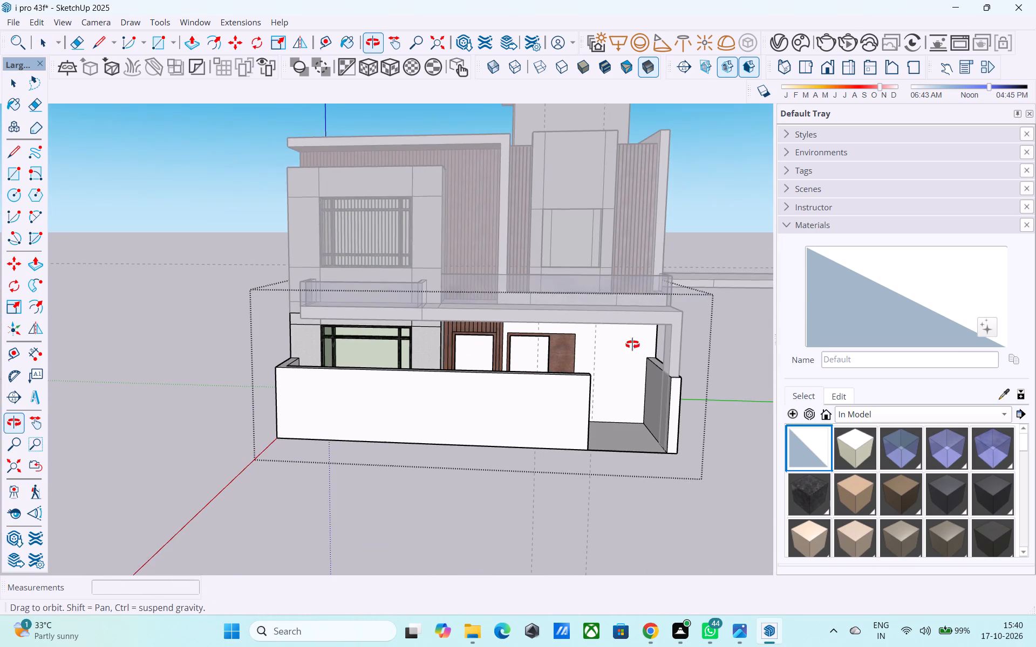
middle_drag(632, 345, 633, 342)
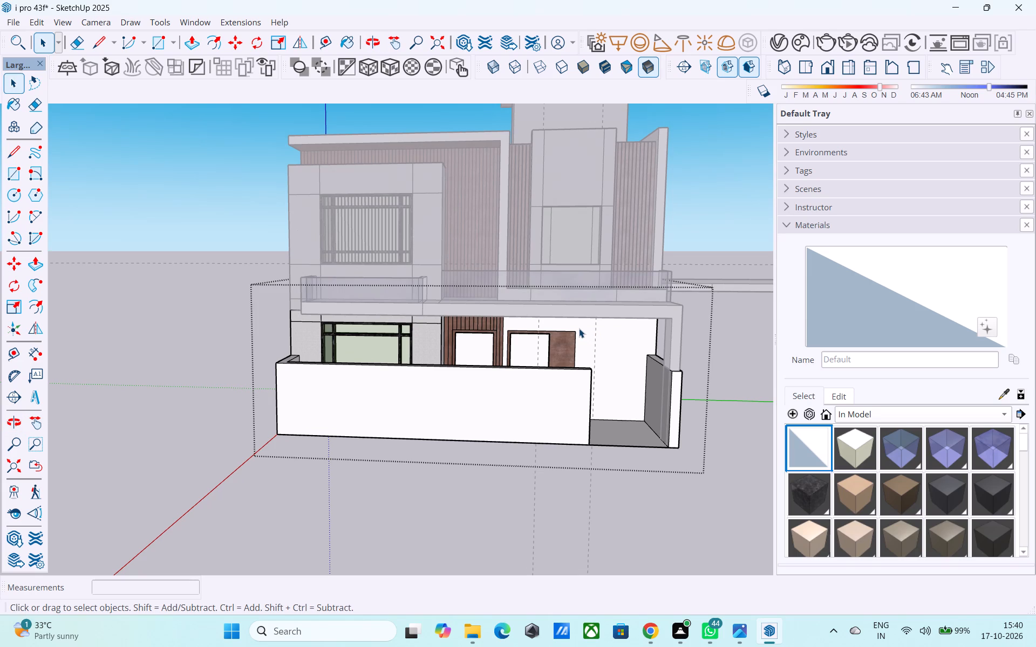
Draw a 3" horizontal line from the narrowed opening's upper corner into the veneer panel to mark the frame width.
scroll(579, 328, down, 2)
middle_drag(576, 331, 549, 381)
scroll(549, 381, up, 9)
scroll(603, 281, up, 1)
middle_drag(609, 273, 651, 247)
scroll(607, 247, up, 2)
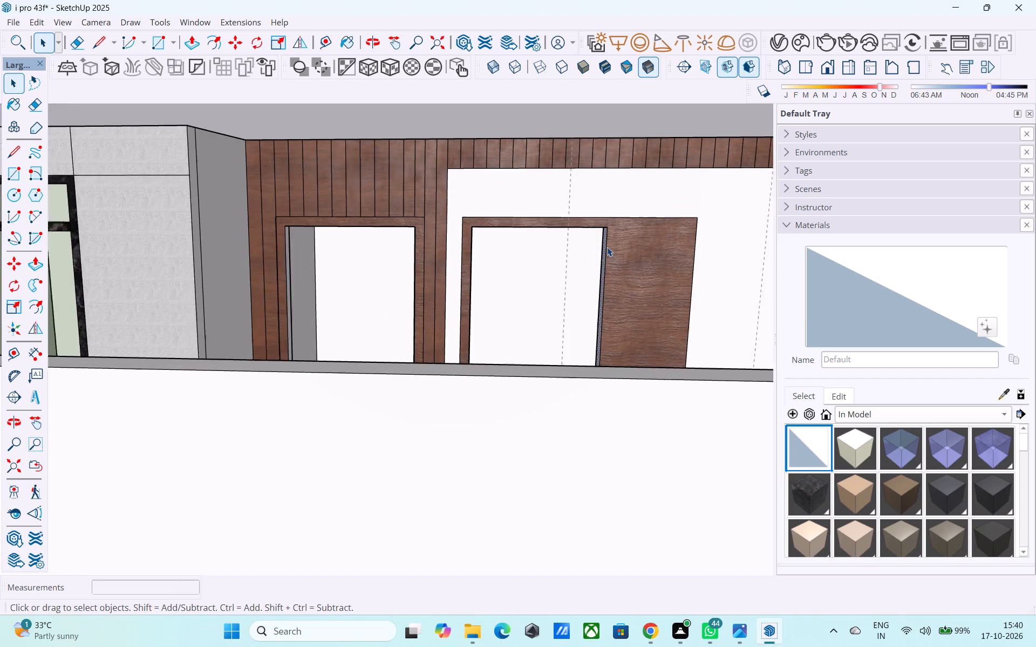
scroll(607, 247, up, 3)
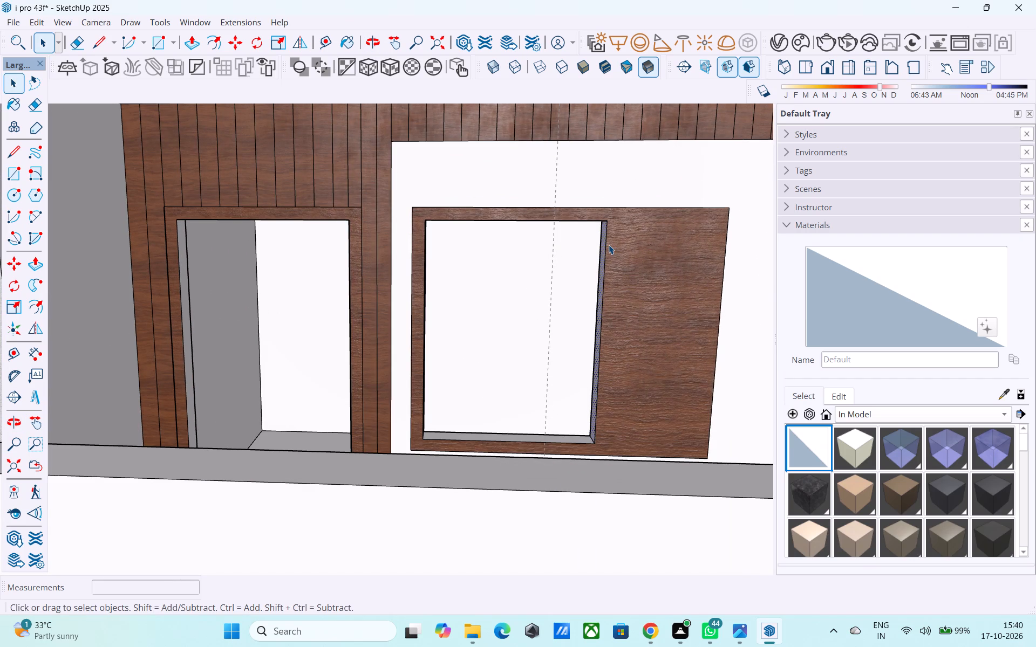
key(l)
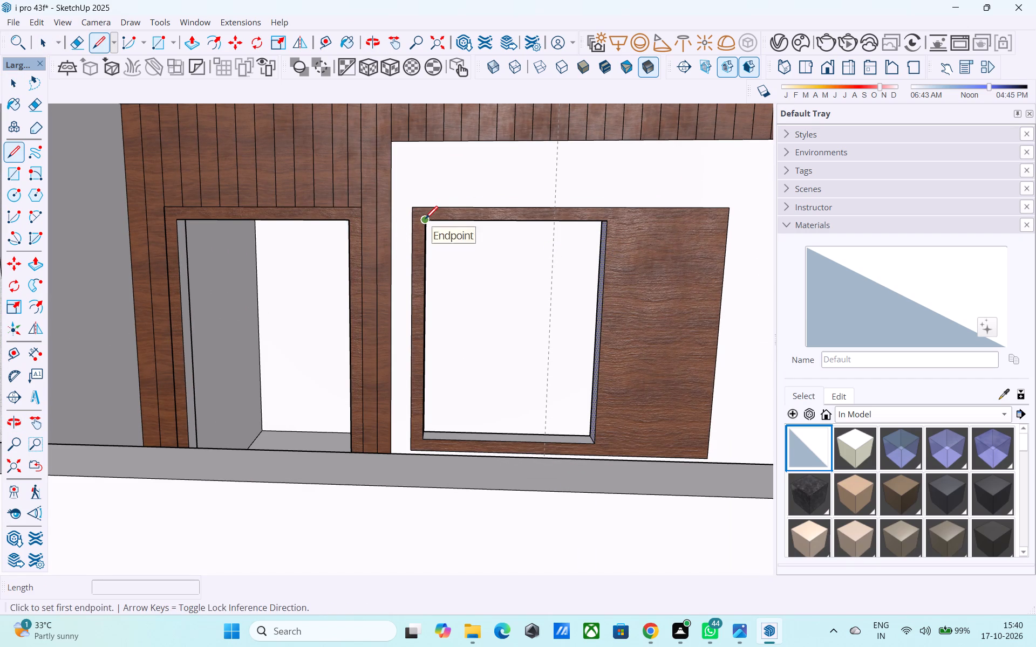
click(425, 220)
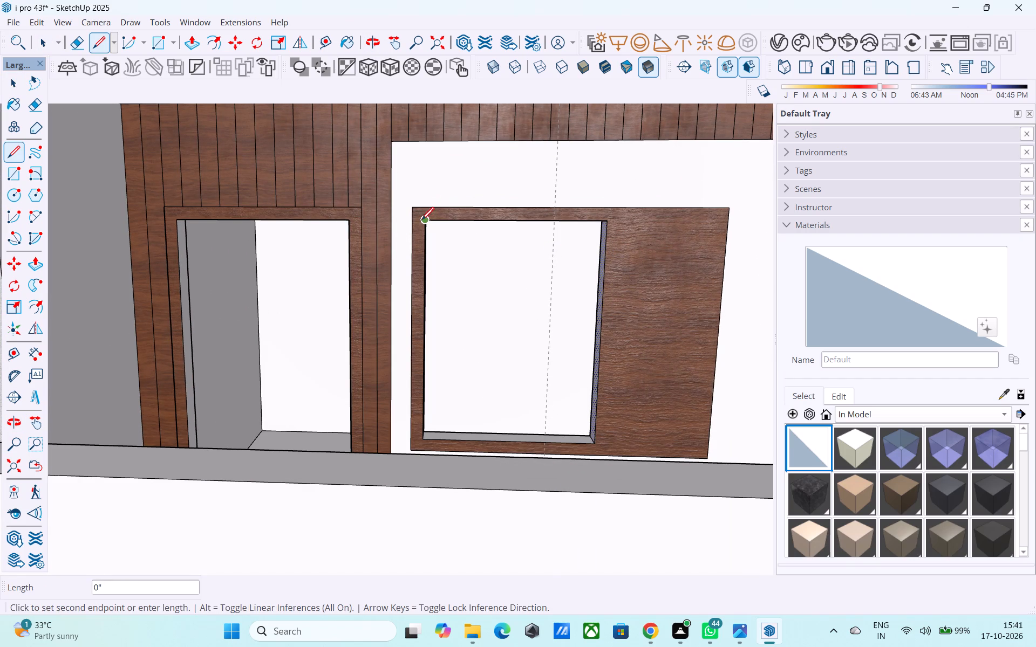
key(l)
click(605, 224)
middle_drag(631, 223, 413, 212)
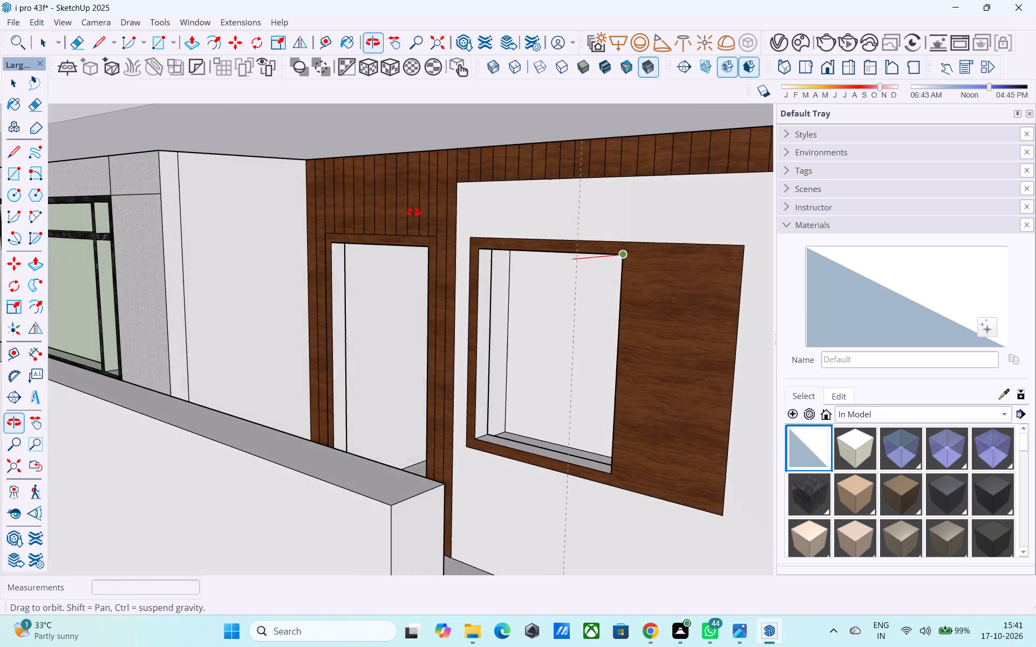
middle_drag(413, 212, 412, 212)
scroll(672, 280, up, 4)
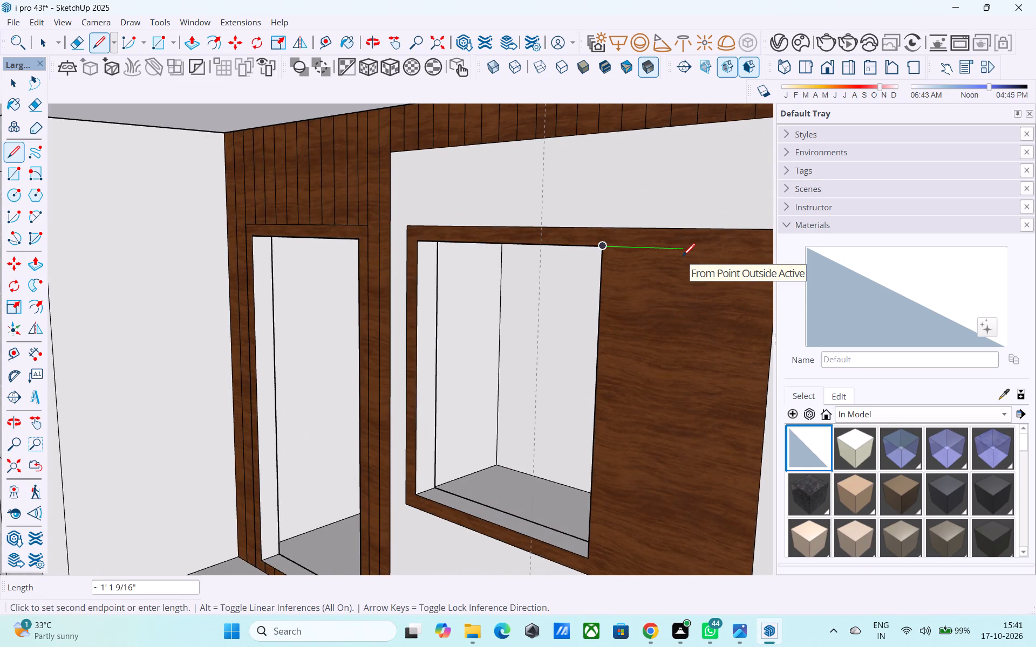
text(3")
key(Return)
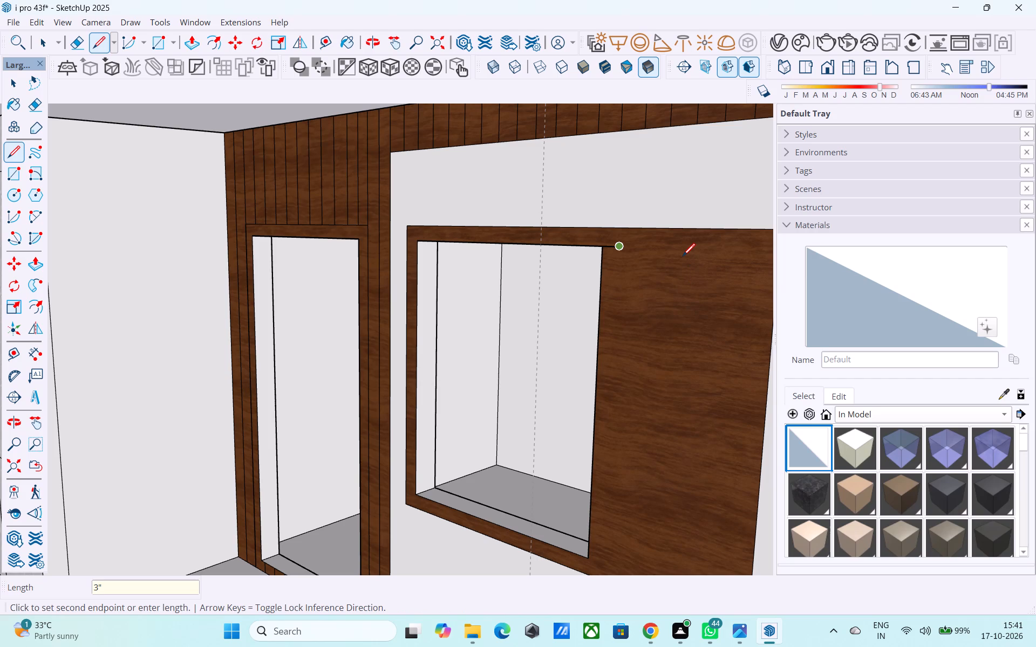
key(space)
Draw the frame's new outer edge through the 3" mark as a 5' vertical line from the veneer's top edge to its bottom edge.
key(l)
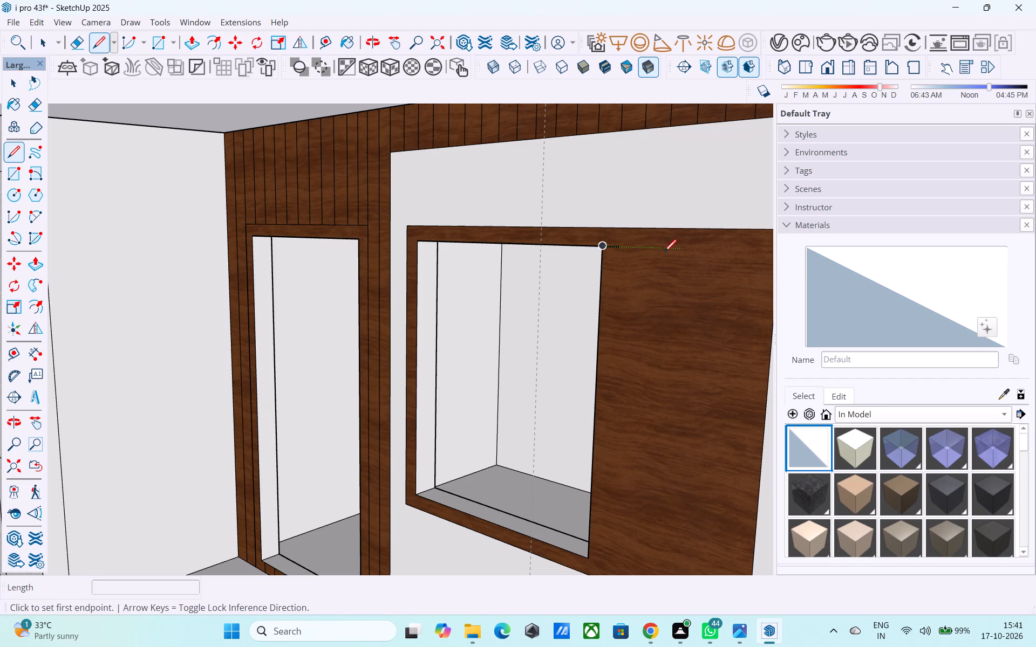
scroll(624, 249, up, 4)
click(618, 246)
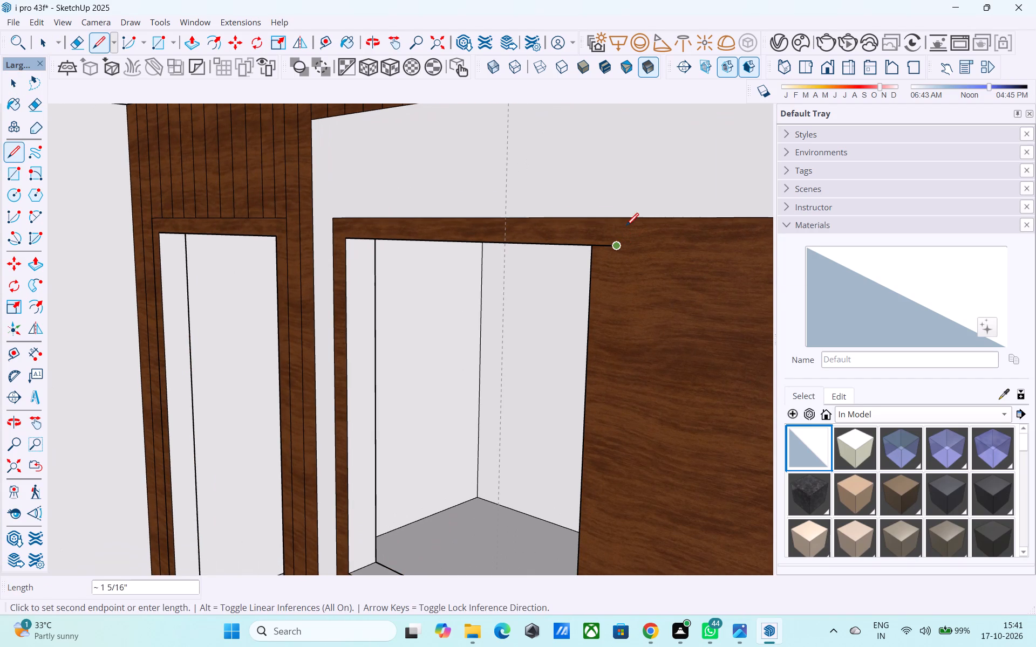
click(624, 218)
click(618, 215)
scroll(621, 219, down, 11)
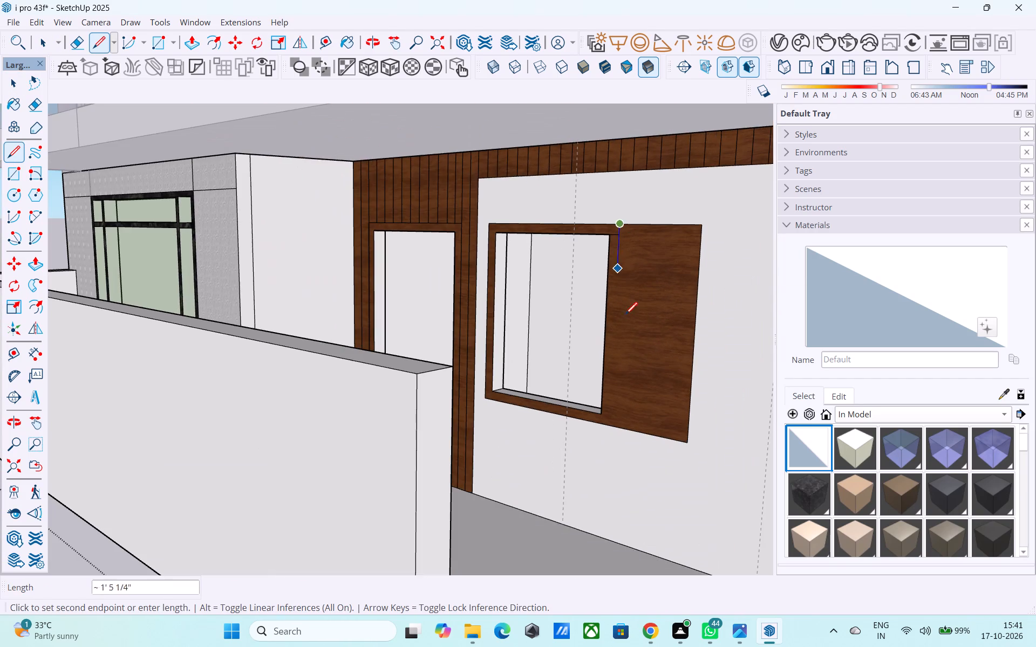
scroll(613, 389, up, 6)
click(603, 458)
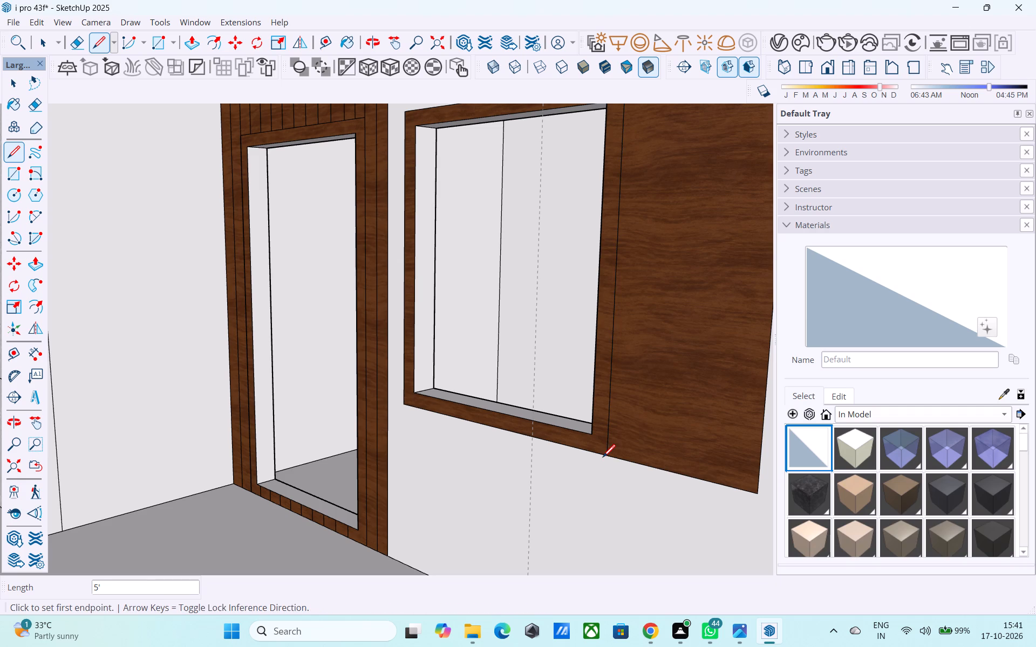
Paint the surplus veneer panel outside the new frame edge with the Default material.
click(817, 446)
click(677, 409)
scroll(639, 421, down, 6)
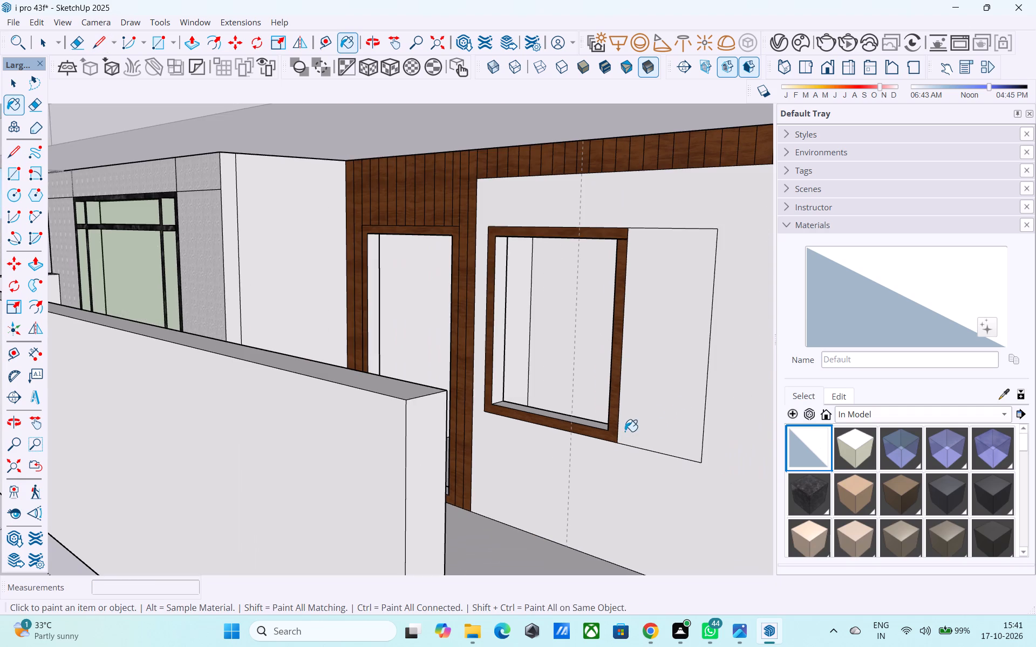
Erase the surplus panel's leftover outline edges and the short guide line at the window frame's upper corner.
key(e)
drag(725, 243, 713, 210)
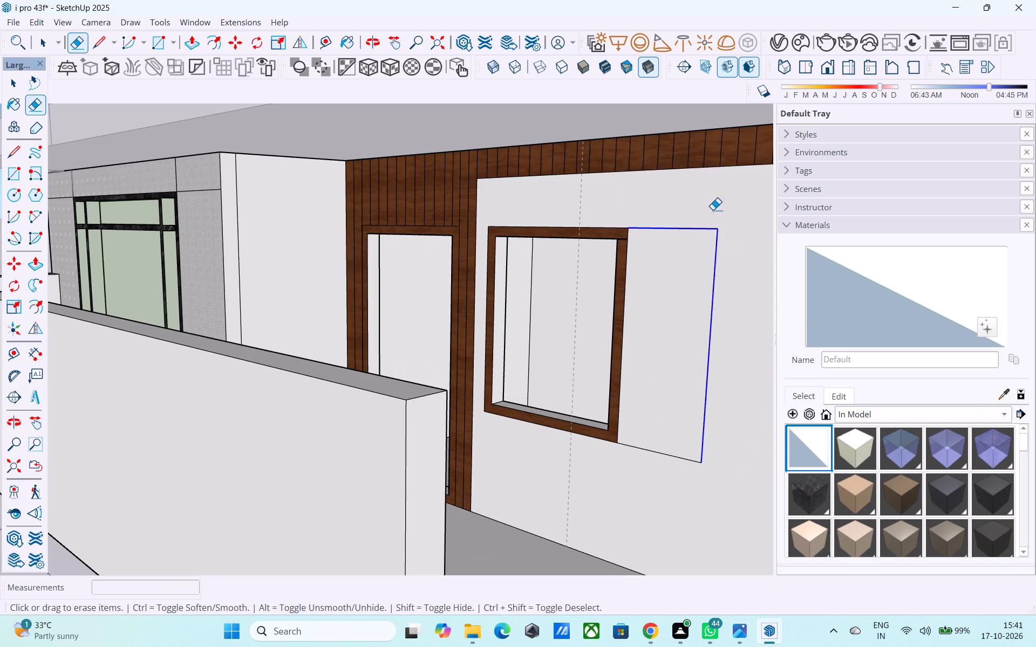
drag(713, 210, 713, 209)
drag(690, 453, 685, 468)
scroll(637, 438, down, 6)
middle_drag(628, 438, 677, 459)
scroll(650, 389, up, 5)
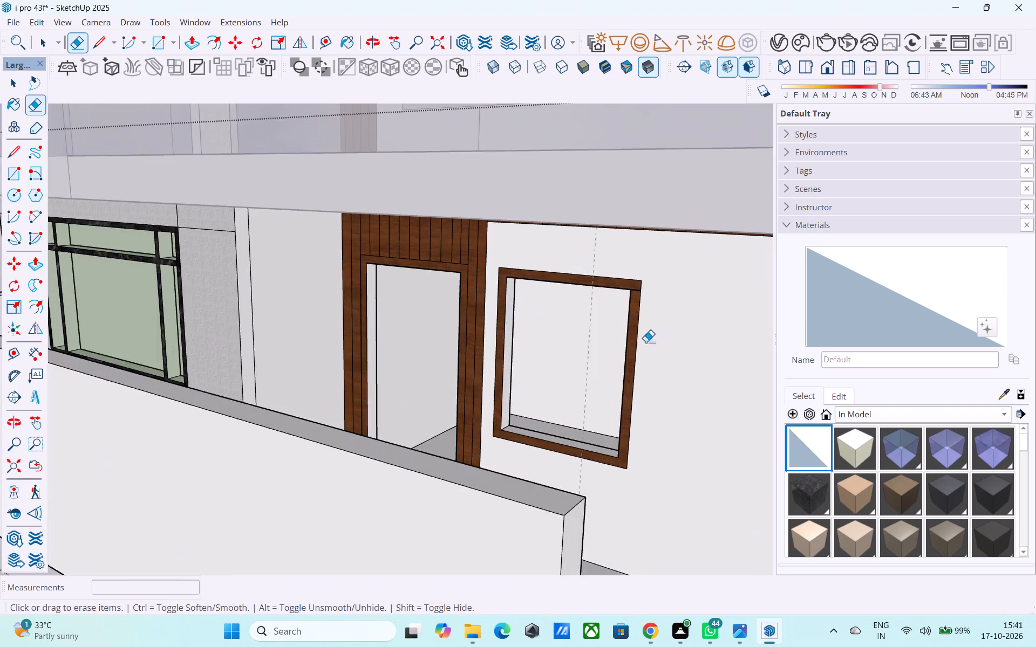
scroll(646, 342, up, 11)
drag(632, 286, 638, 301)
scroll(638, 314, down, 5)
scroll(655, 349, up, 1)
scroll(656, 349, down, 3)
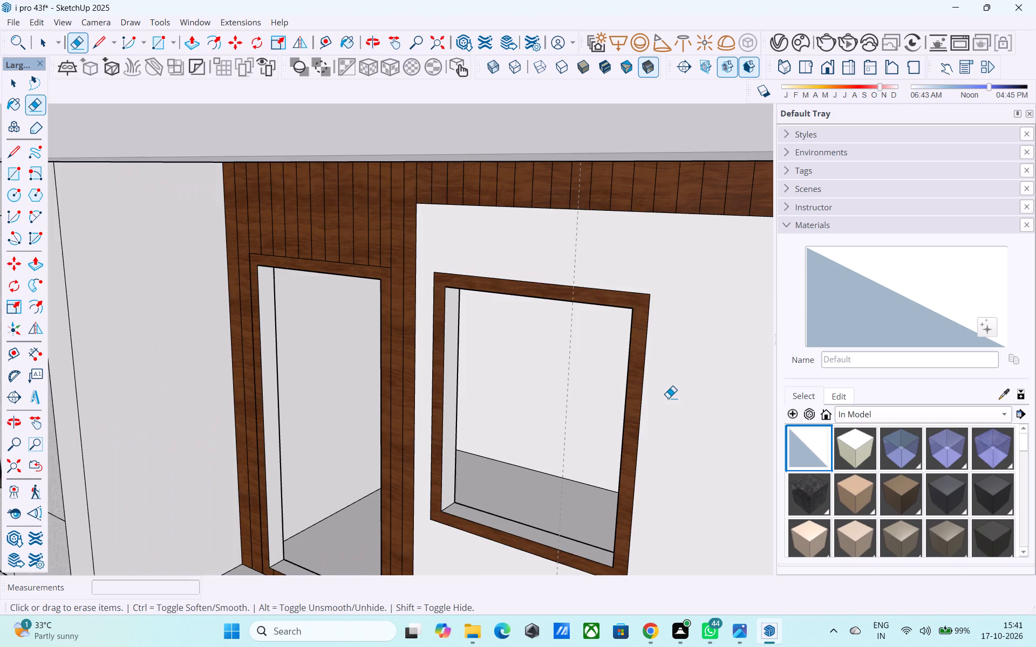
scroll(669, 402, down, 7)
scroll(646, 495, up, 12)
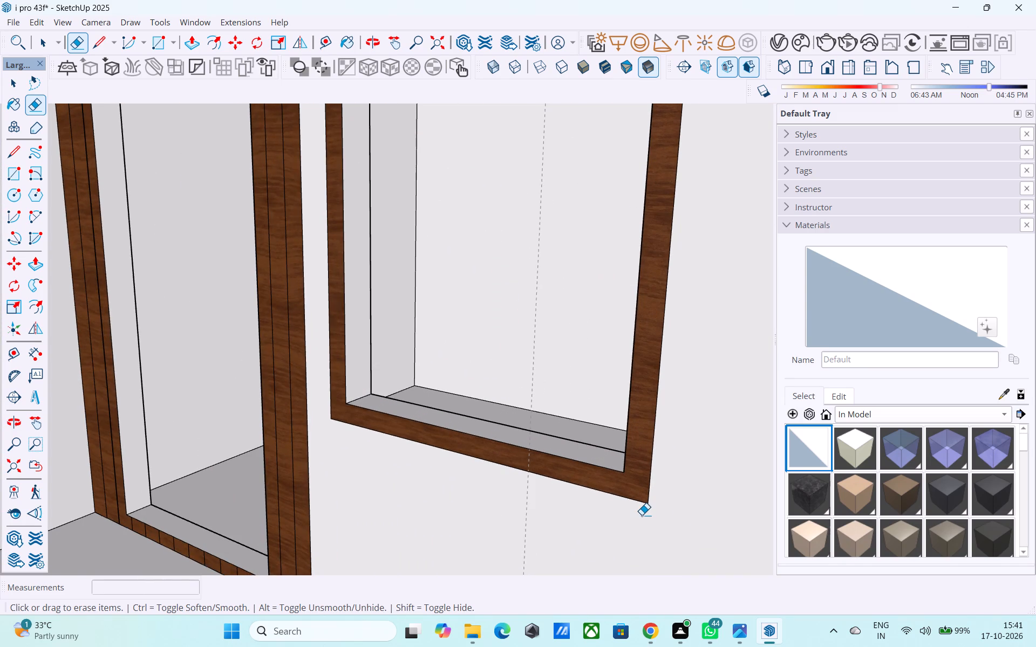
Save the house model.
scroll(642, 515, down, 8)
middle_drag(641, 510, 707, 499)
scroll(631, 487, down, 5)
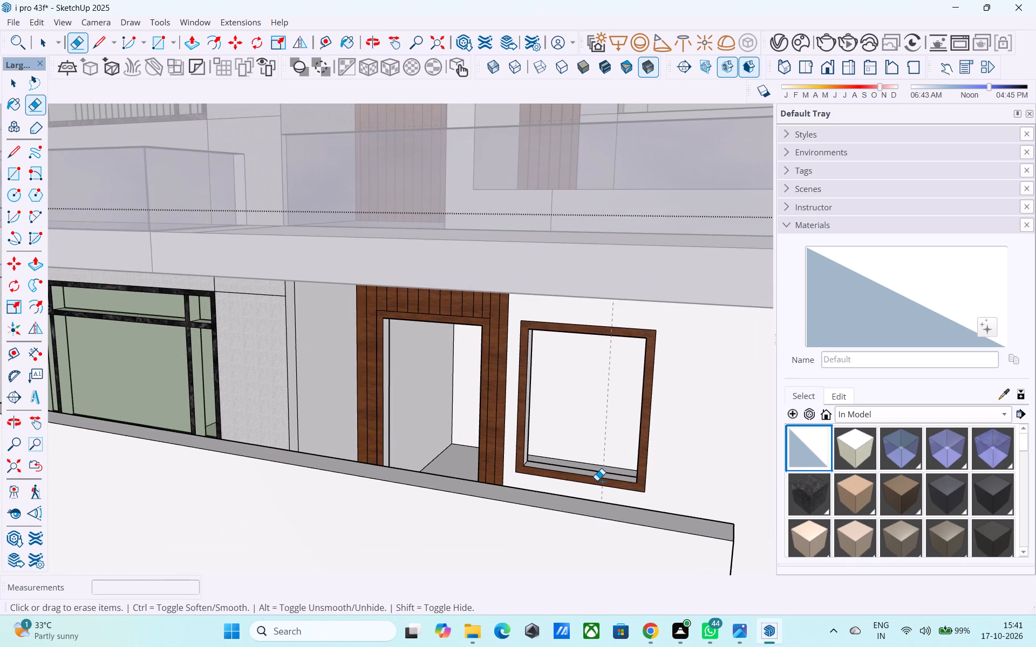
scroll(597, 480, down, 4)
scroll(479, 471, down, 5)
middle_drag(474, 464, 492, 426)
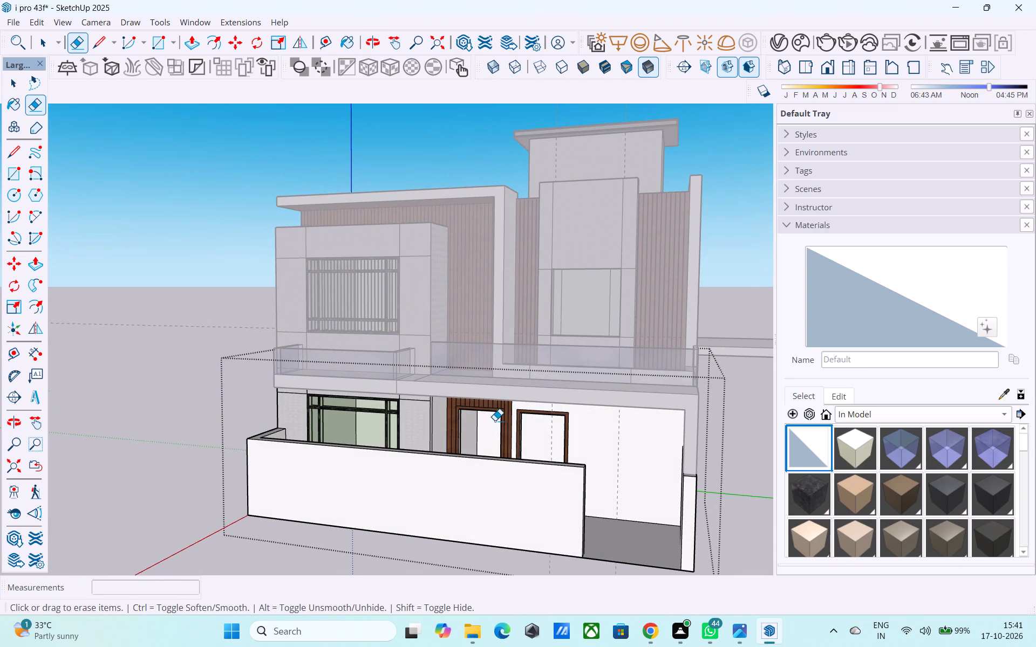
middle_drag(486, 431, 473, 490)
scroll(483, 312, up, 1)
key(space)
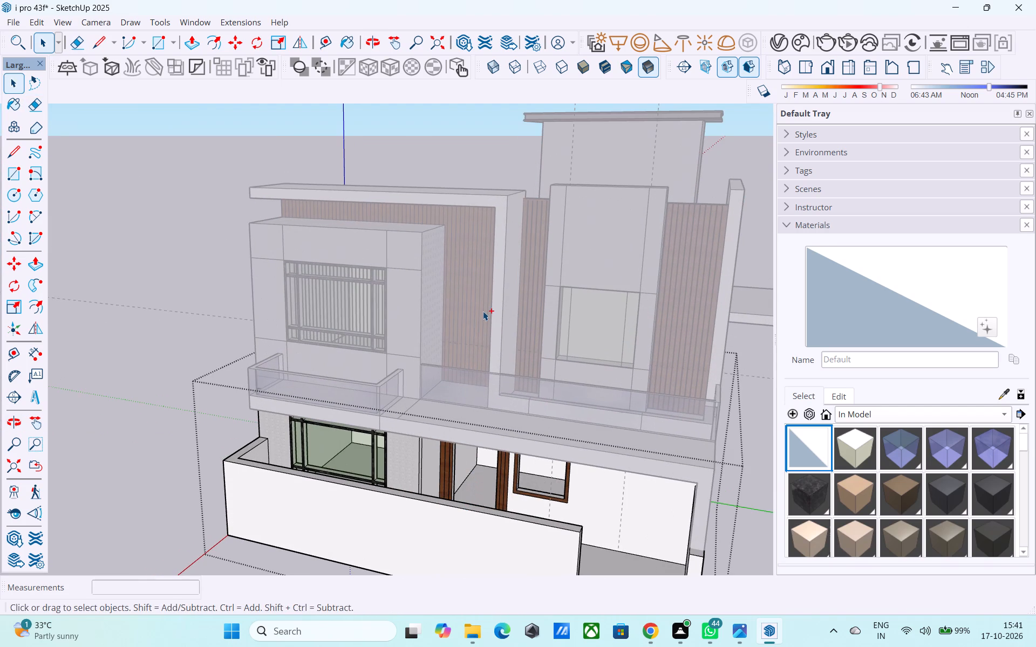
key(ctrl+s)
Close the ground-floor group to return to the whole house model.
click(458, 418)
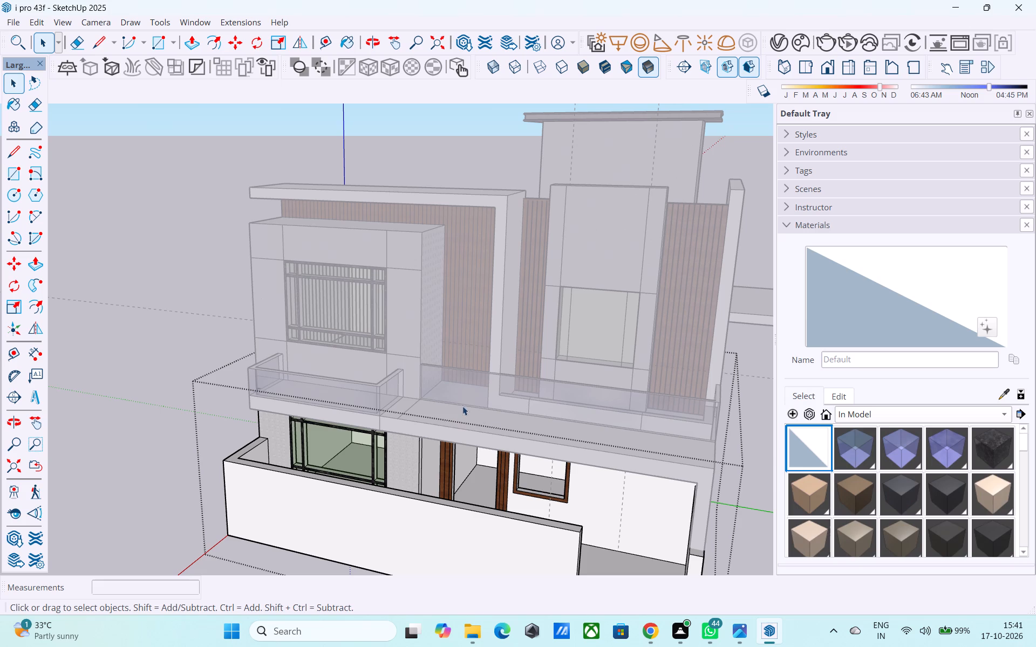
scroll(507, 433, down, 5)
middle_drag(508, 438, 495, 429)
drag(456, 260, 455, 256)
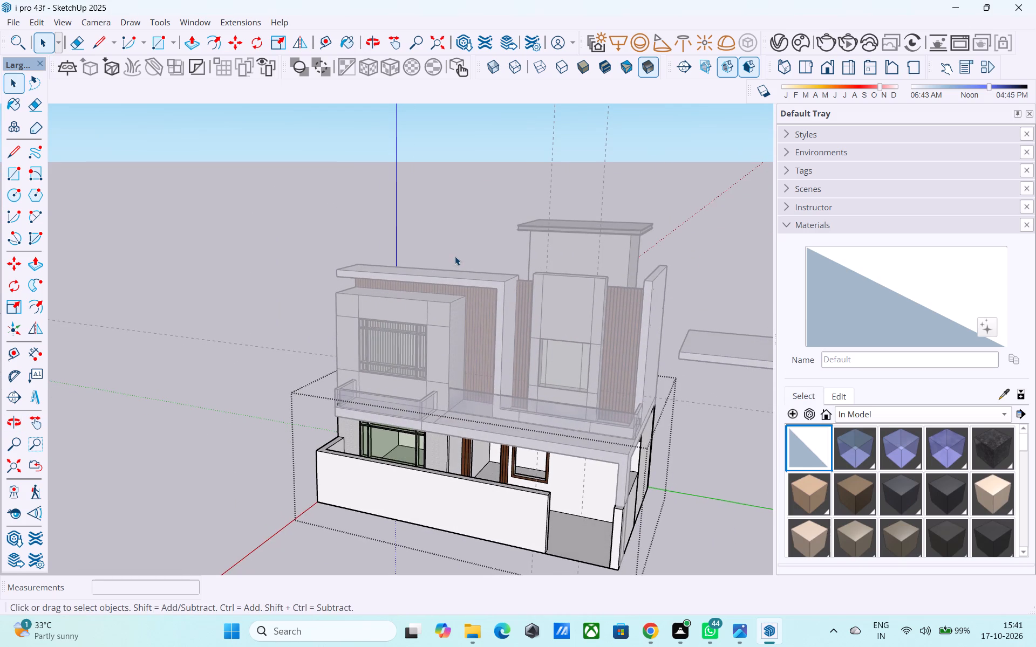
drag(455, 256, 455, 255)
scroll(408, 215, down, 5)
middle_drag(421, 381, 652, 356)
scroll(422, 155, up, 3)
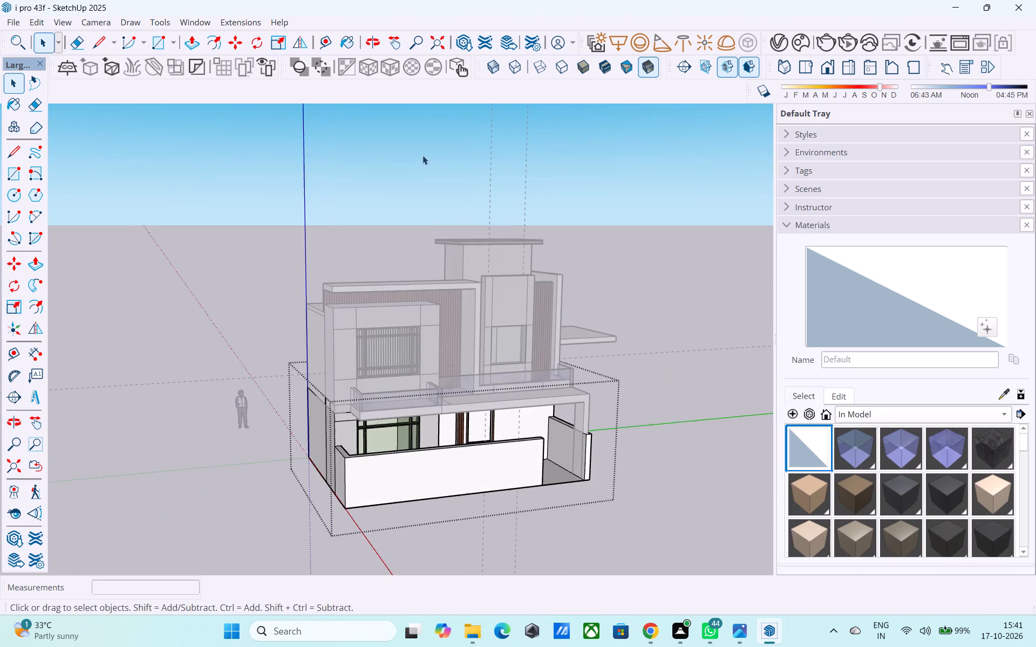
middle_drag(466, 244, 296, 148)
click(687, 297)
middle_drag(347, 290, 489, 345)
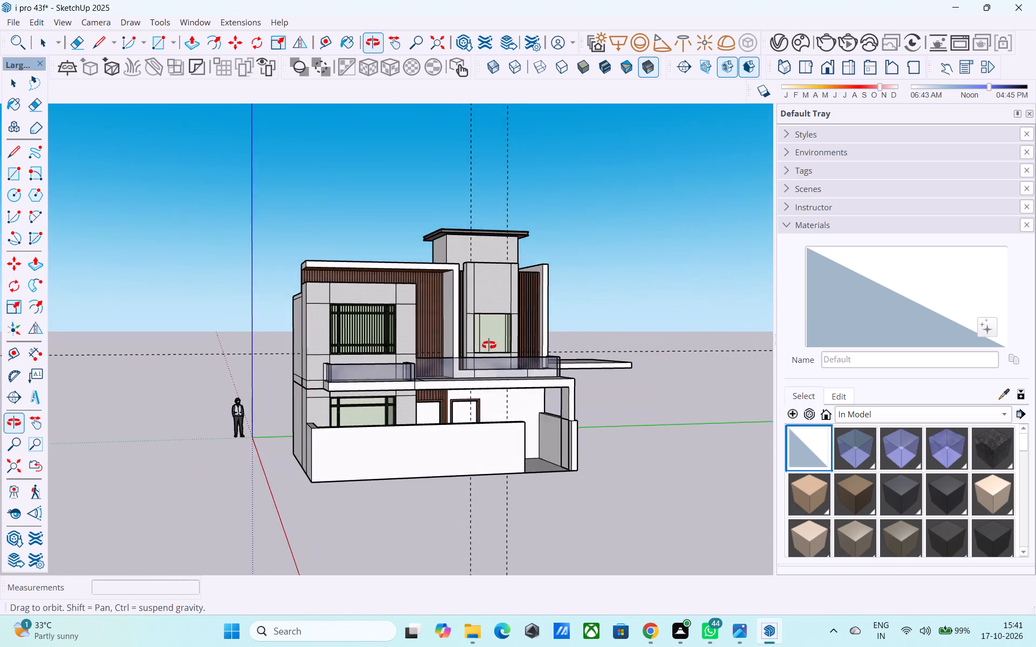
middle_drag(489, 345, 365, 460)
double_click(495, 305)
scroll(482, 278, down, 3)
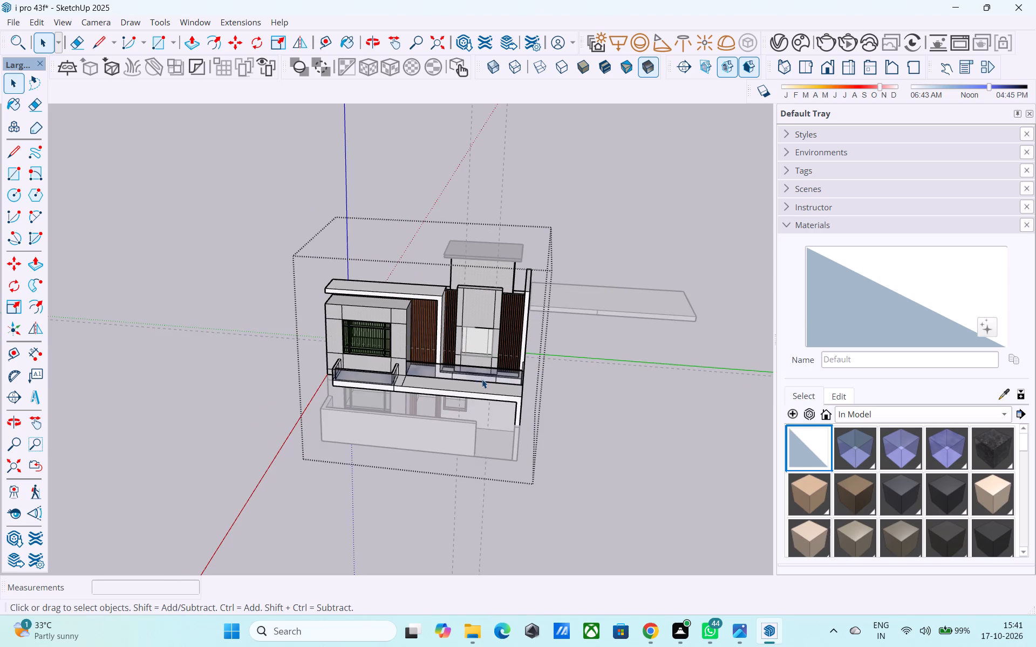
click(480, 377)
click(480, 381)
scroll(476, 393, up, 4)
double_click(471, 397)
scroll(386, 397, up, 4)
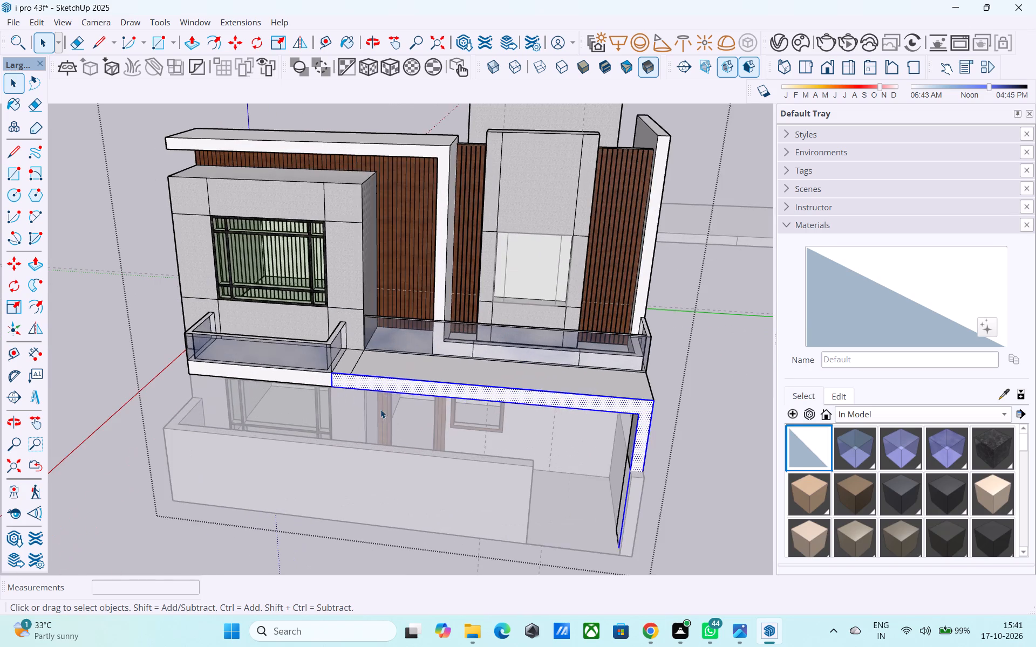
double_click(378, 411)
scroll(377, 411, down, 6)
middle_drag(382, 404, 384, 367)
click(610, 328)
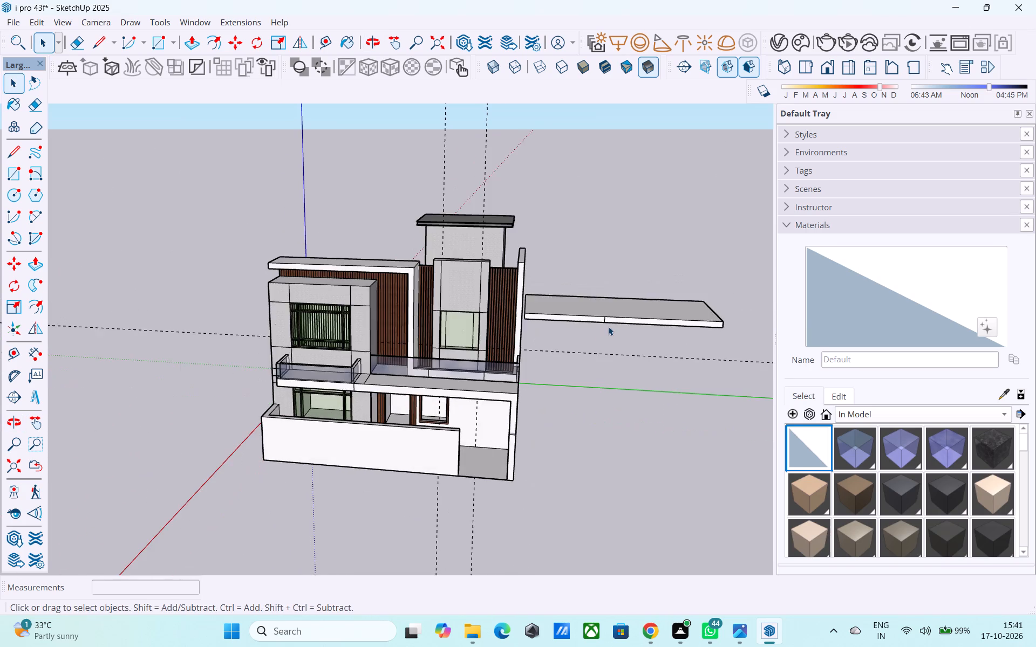
Erase the dashed construction guide lines running around and through the house.
middle_drag(548, 308, 229, 339)
scroll(406, 194, up, 3)
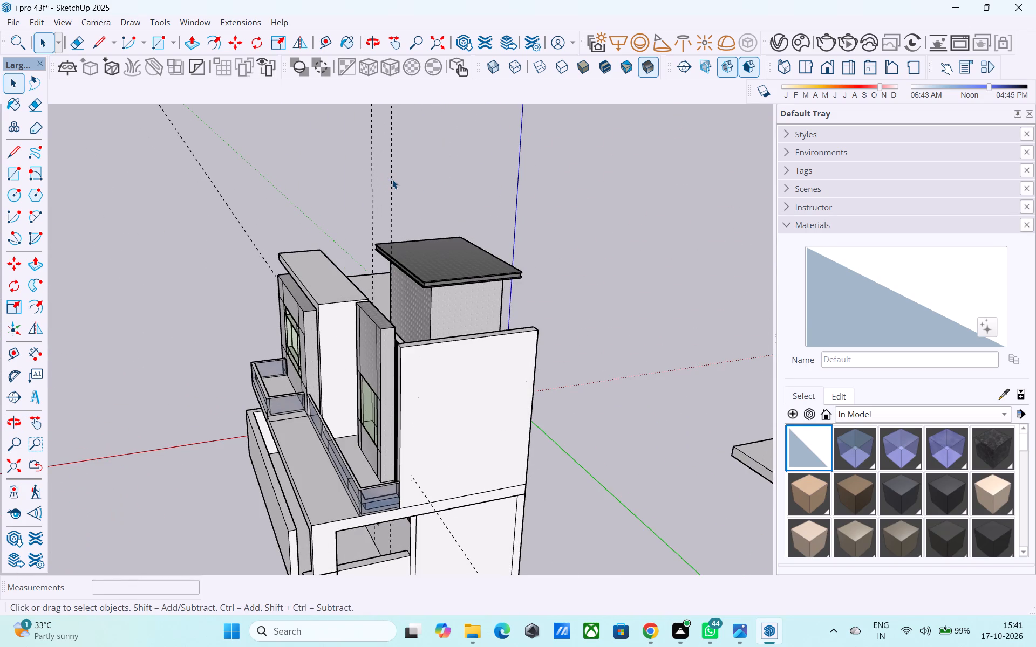
double_click(392, 180)
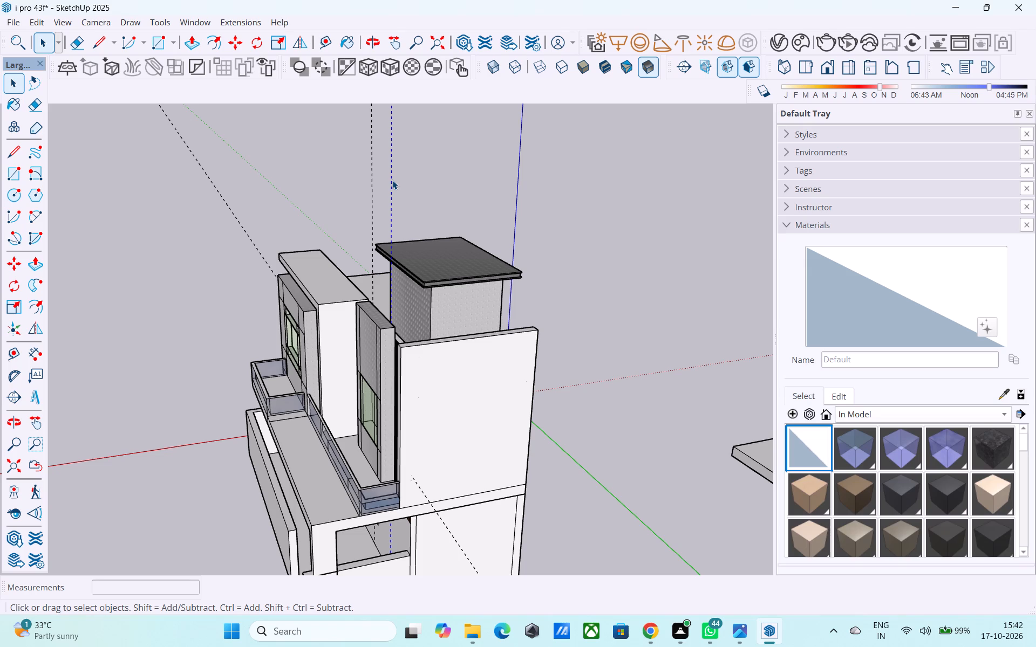
key(e)
drag(392, 180, 346, 169)
drag(283, 215, 190, 274)
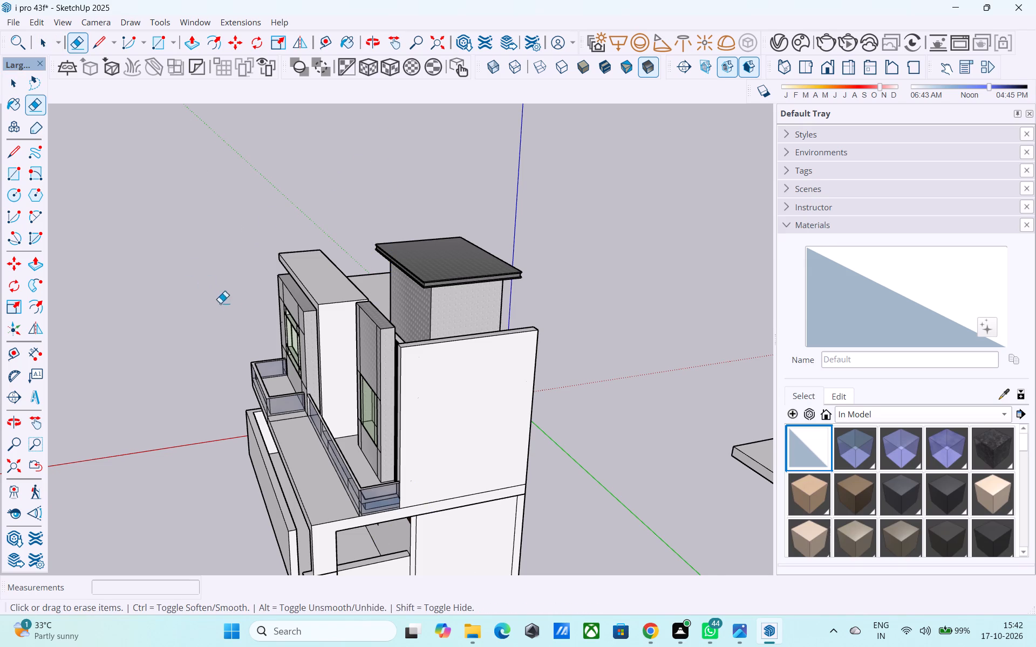
Draw a rectangle over the underside of the house, from one outer footprint corner to the diagonally opposite one.
middle_drag(222, 305, 543, 287)
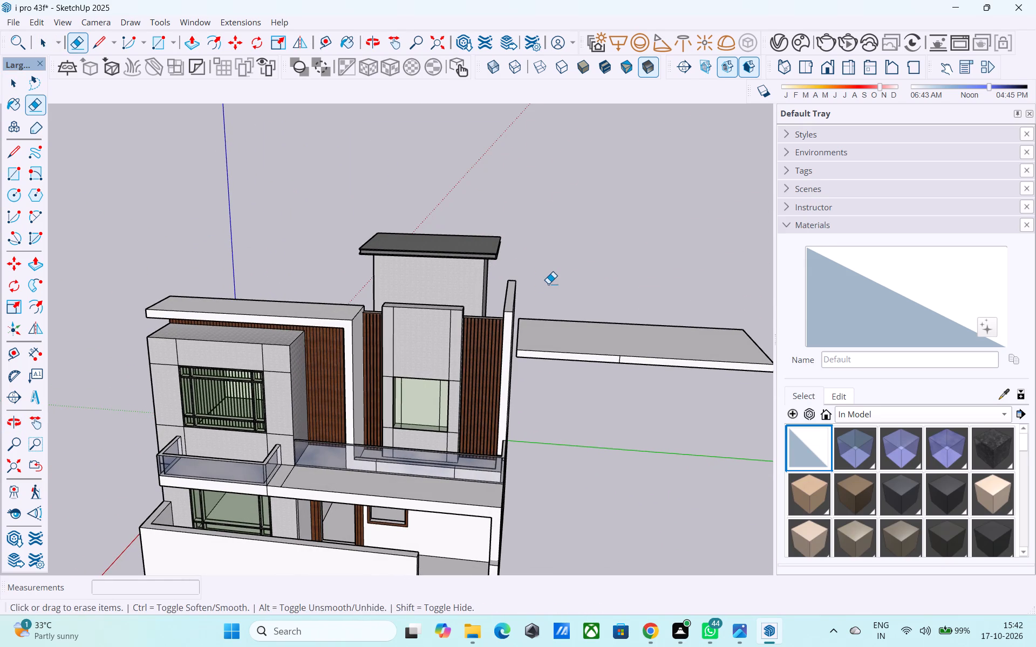
scroll(548, 284, up, 1)
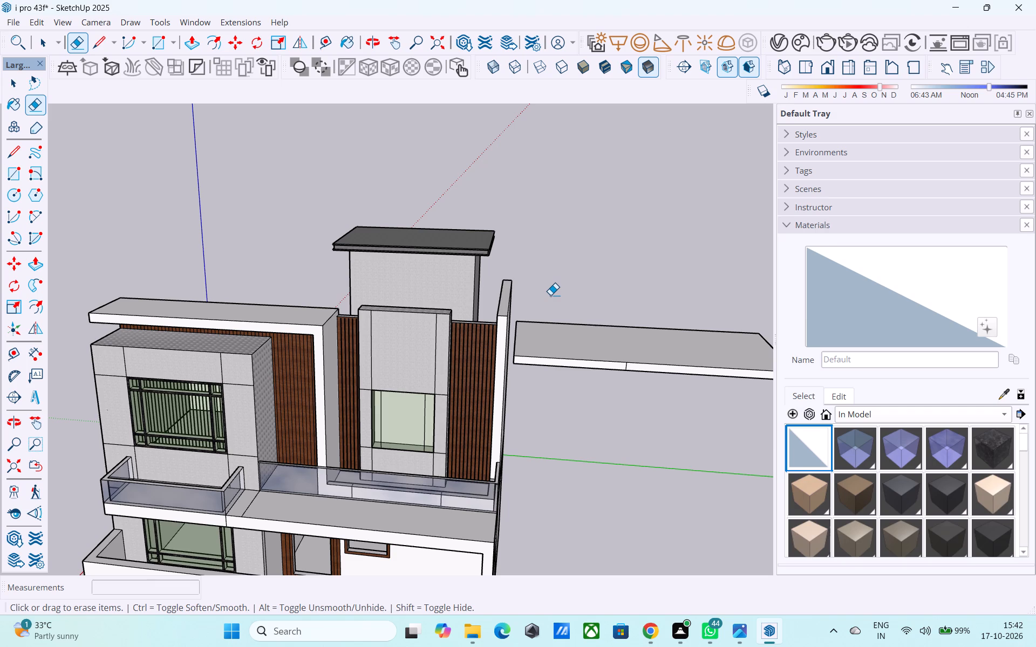
scroll(550, 295, down, 3)
middle_drag(532, 334, 605, 259)
middle_drag(396, 346, 513, 263)
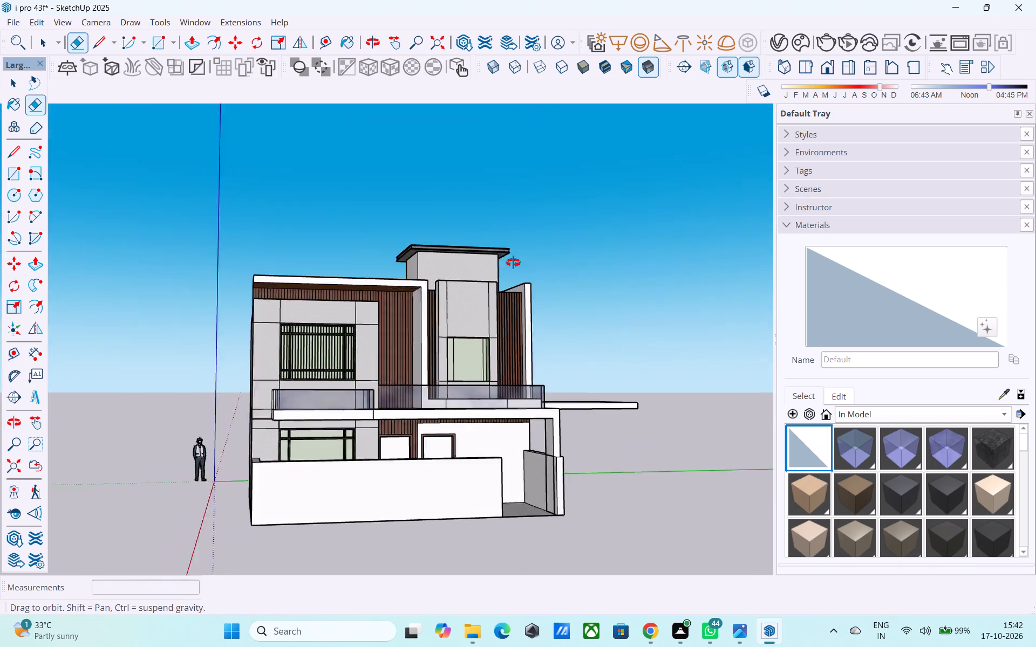
middle_drag(513, 263, 516, 261)
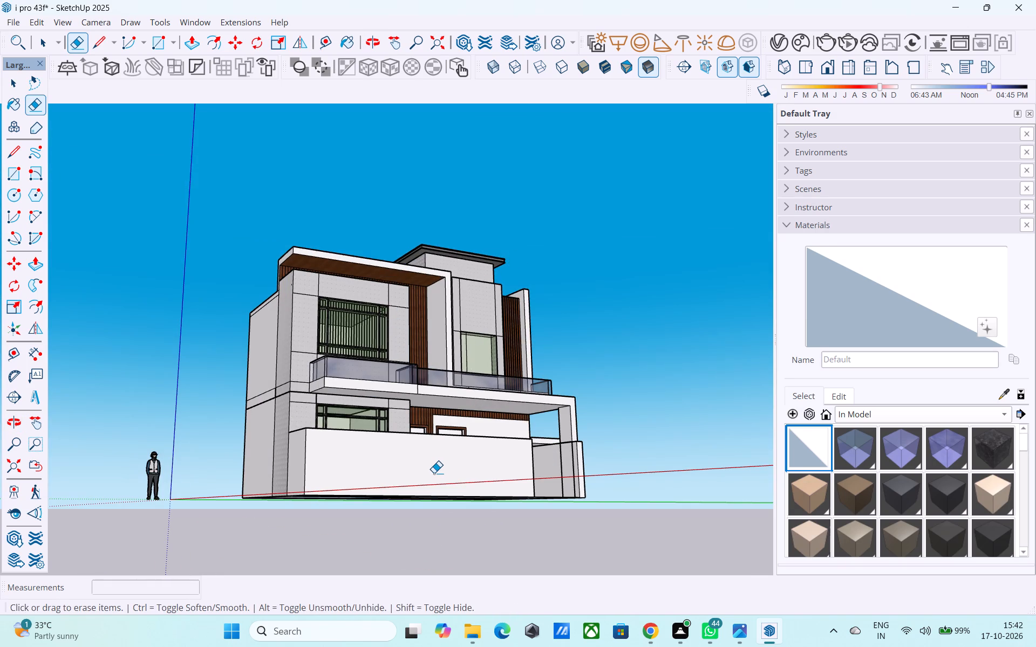
middle_drag(435, 474, 424, 465)
middle_drag(432, 471, 433, 471)
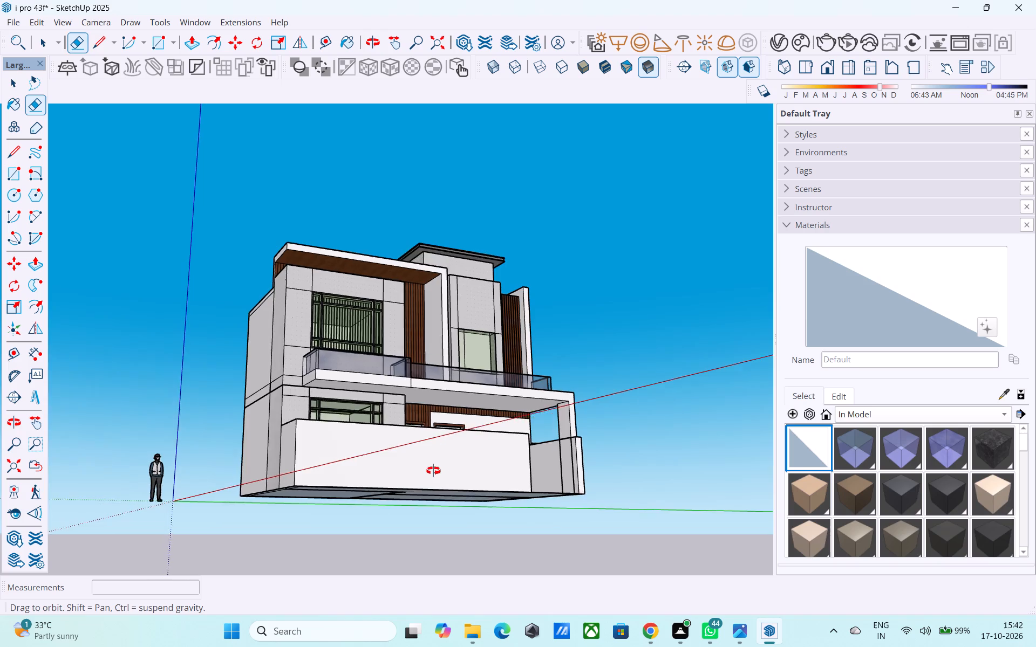
middle_drag(433, 471, 473, 339)
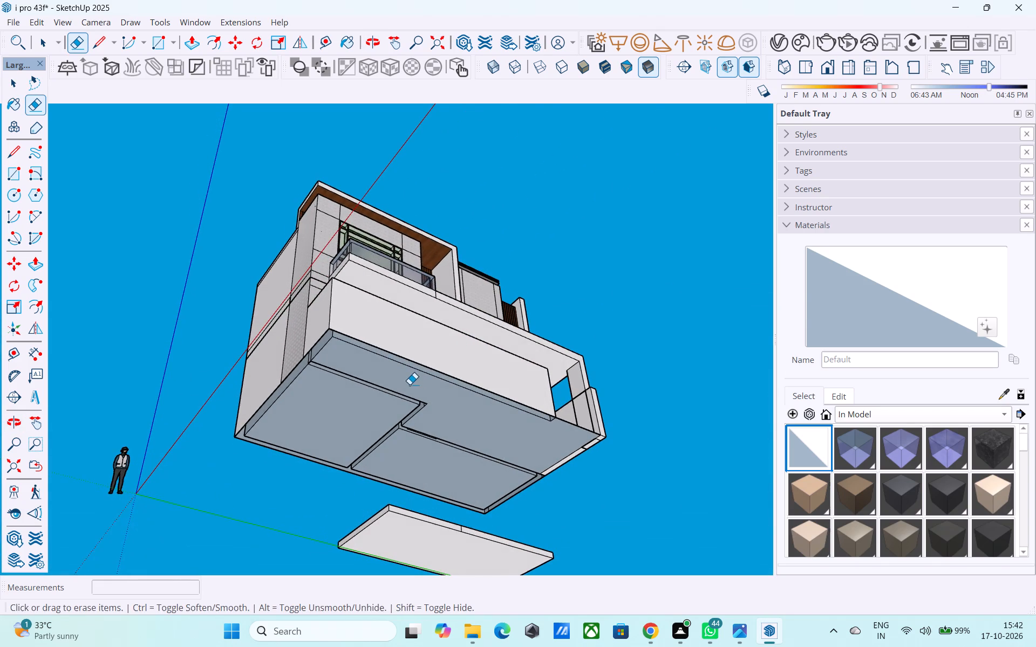
middle_drag(406, 389, 354, 383)
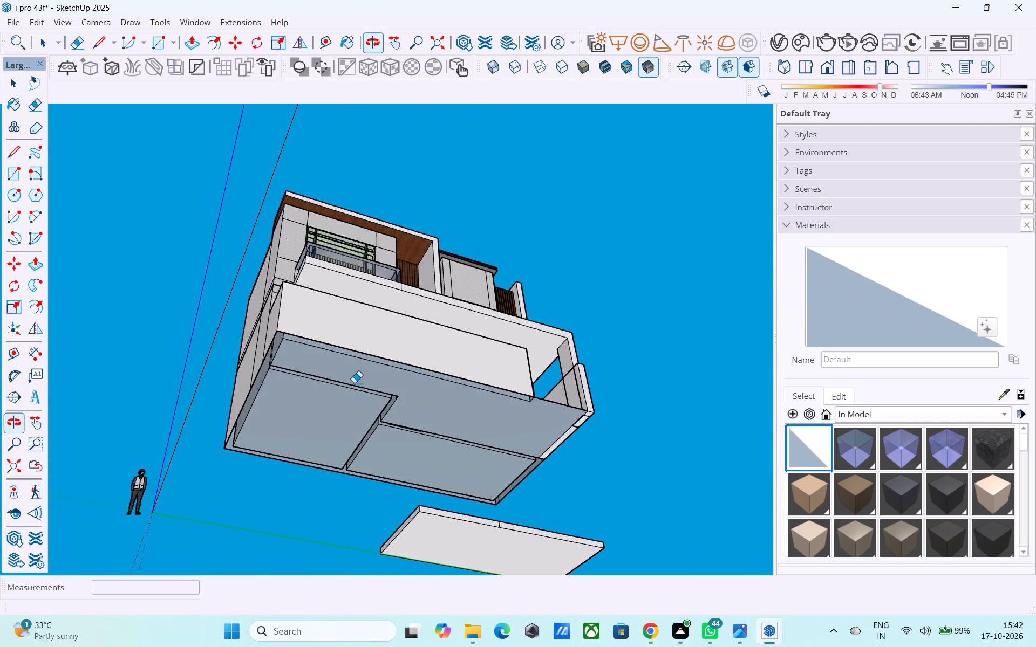
key(r)
click(277, 331)
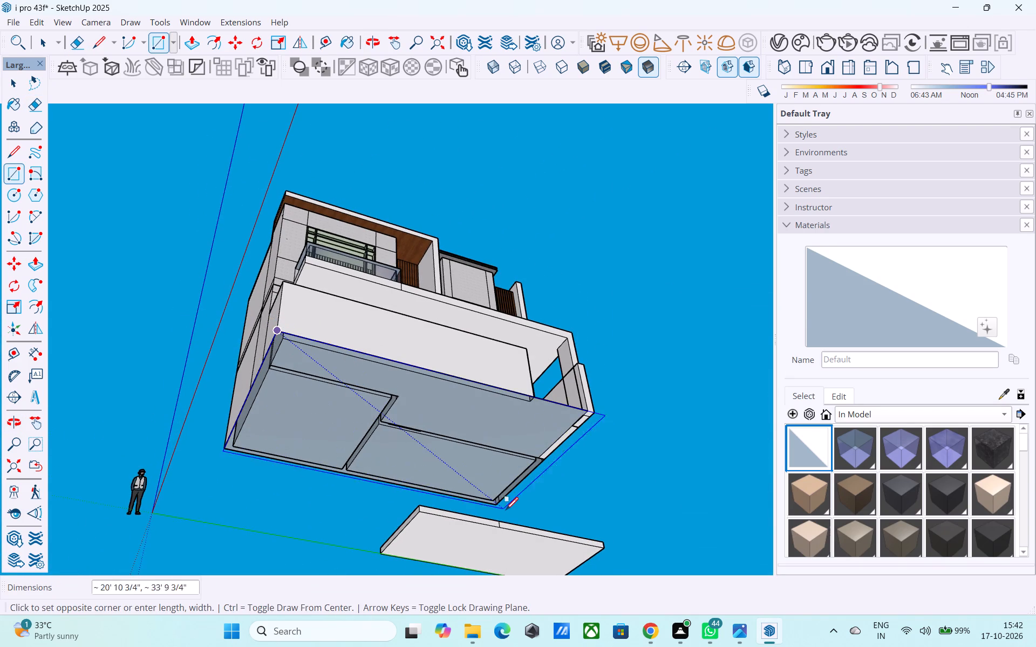
scroll(507, 514, up, 4)
click(490, 499)
scroll(481, 463, down, 5)
key(space)
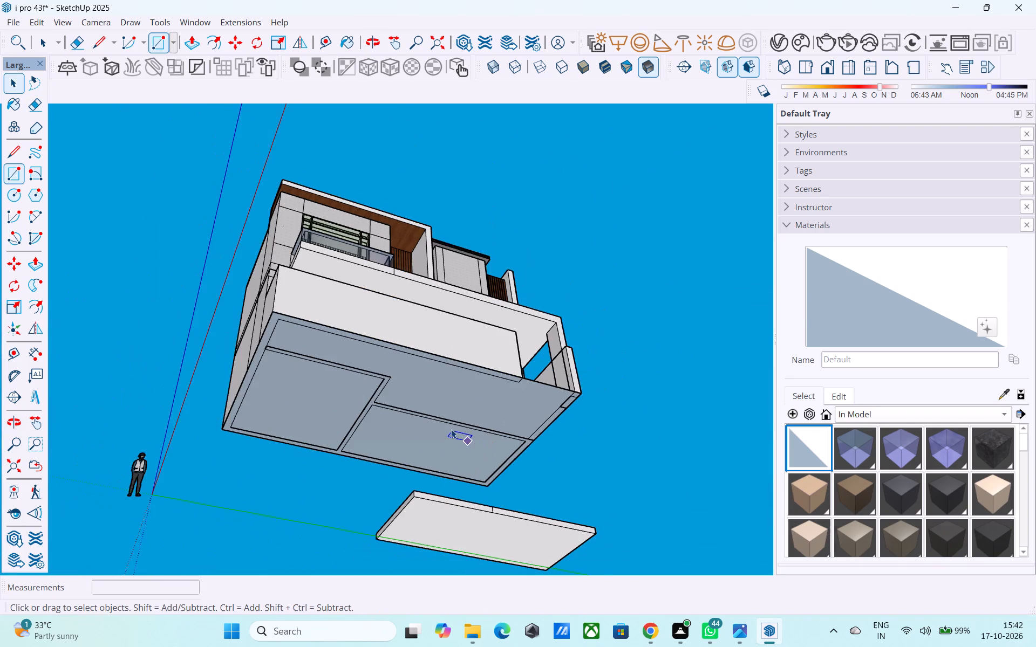
Push/Pull the new underside face downward by 6" to form a base slab.
click(451, 426)
double_click(449, 426)
click(444, 413)
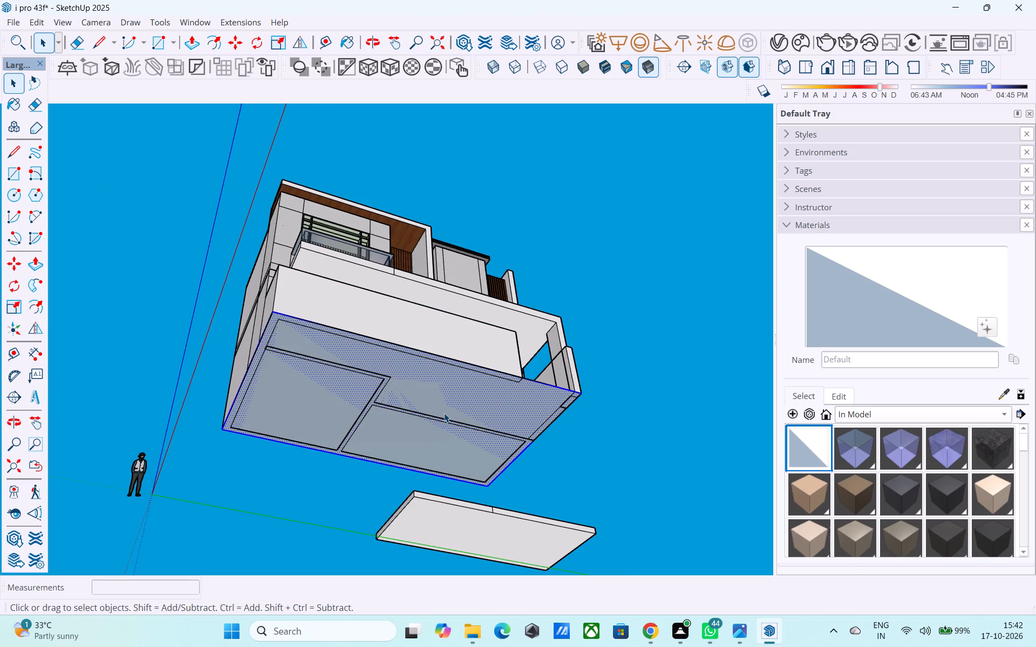
key(p)
click(444, 412)
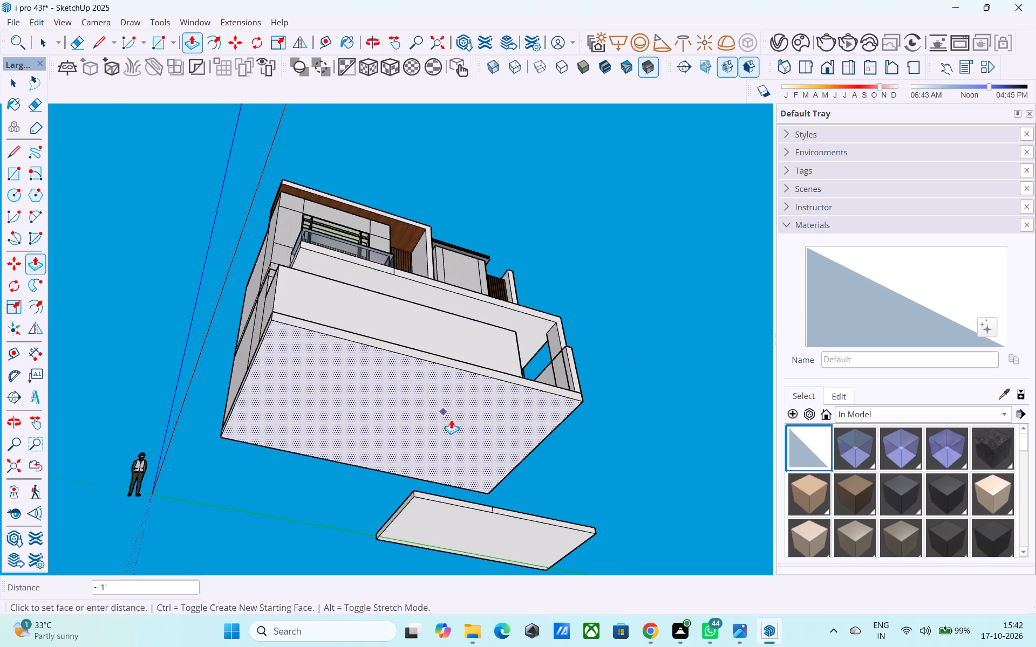
key(6)
key(shift+quotedbl)
key(Return)
key(space)
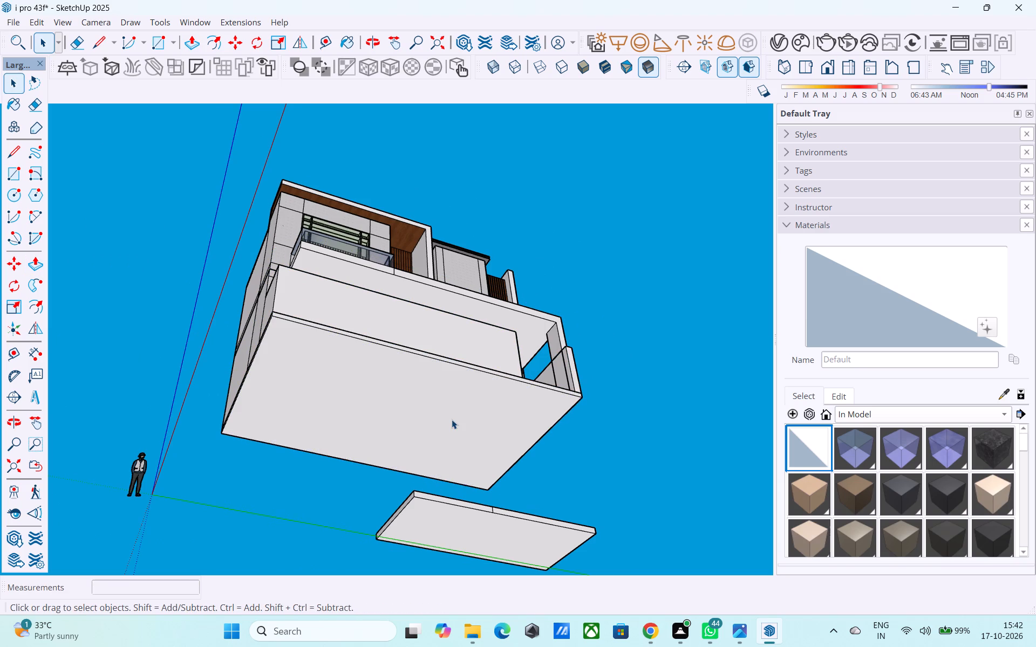
Select all connected geometry of the base slab and make it a group.
triple_click(452, 419)
click(452, 418)
triple_click(452, 418)
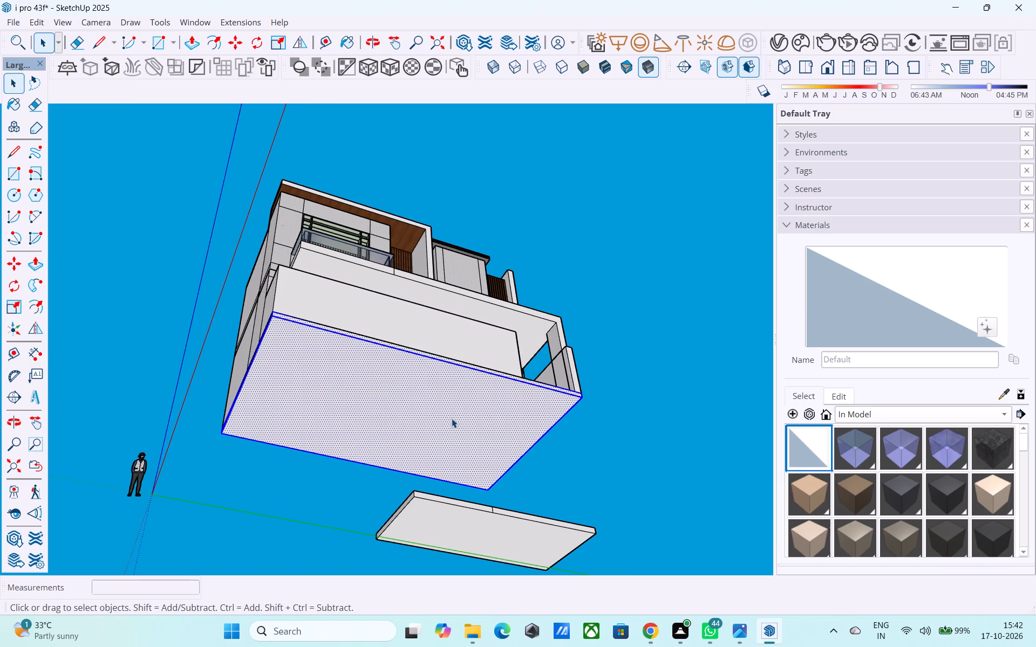
right_click(452, 418)
click(420, 411)
triple_click(419, 409)
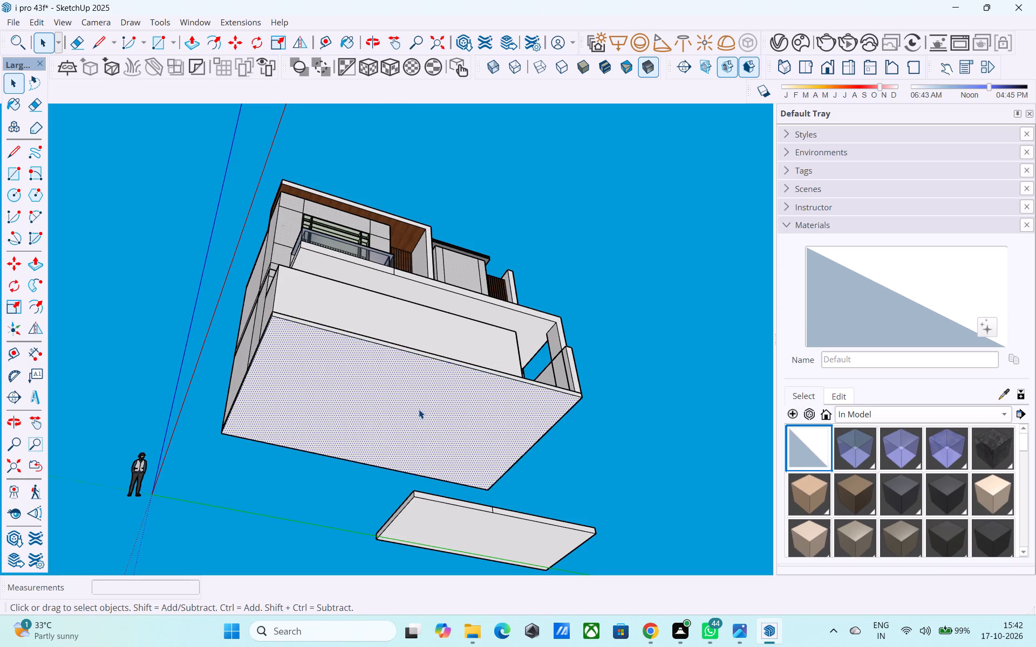
right_click(419, 409)
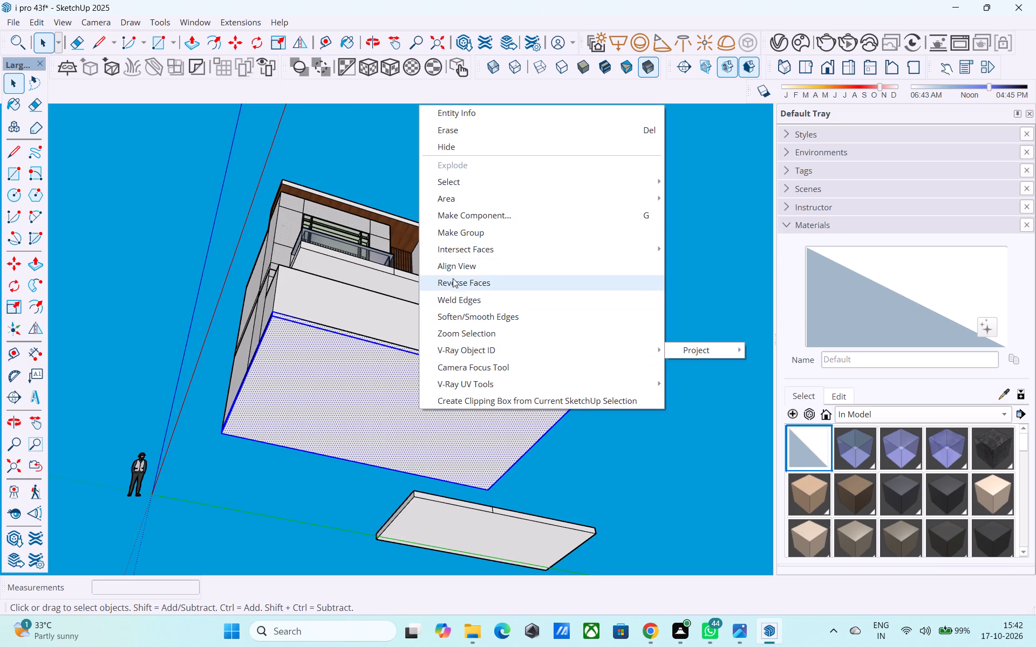
click(465, 230)
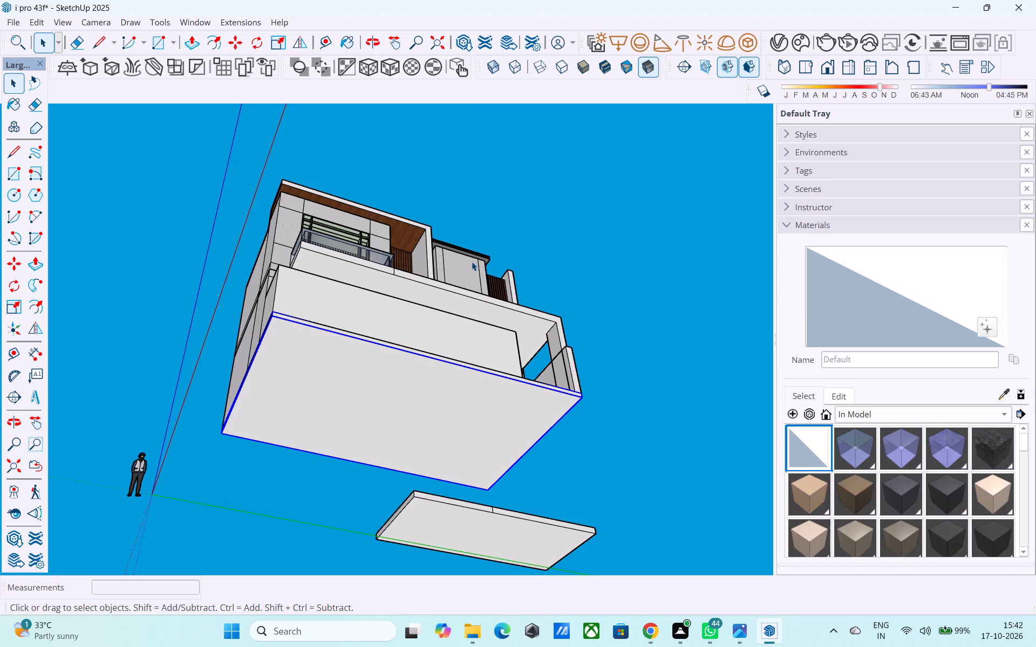
Examine the house and its grouped base slab from the front and both sides.
scroll(473, 263, down, 5)
middle_drag(473, 264, 300, 469)
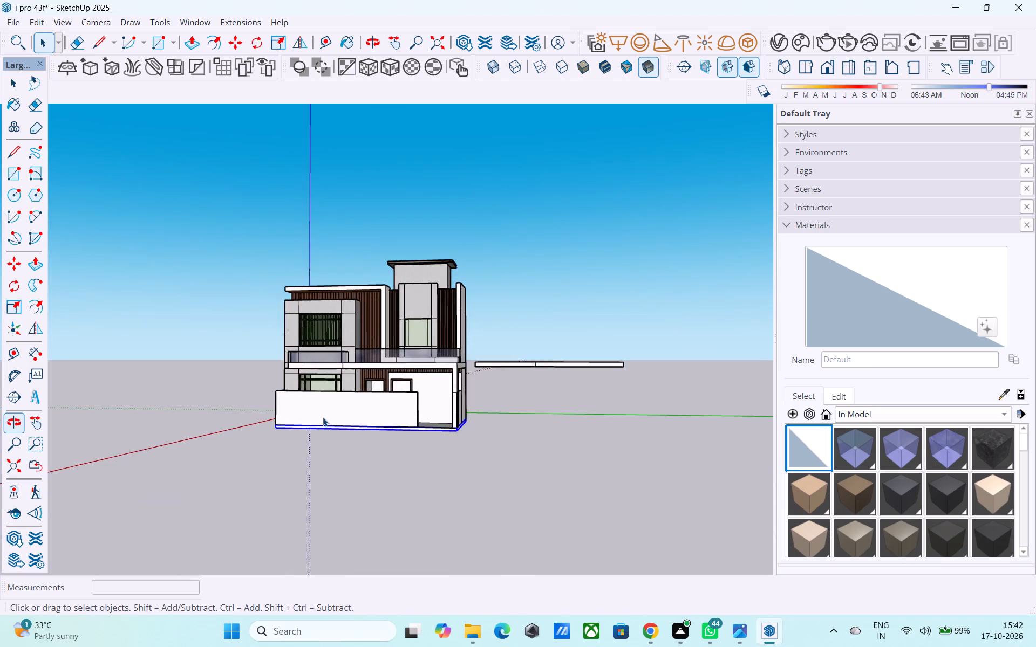
scroll(330, 397, up, 5)
middle_drag(529, 354, 346, 304)
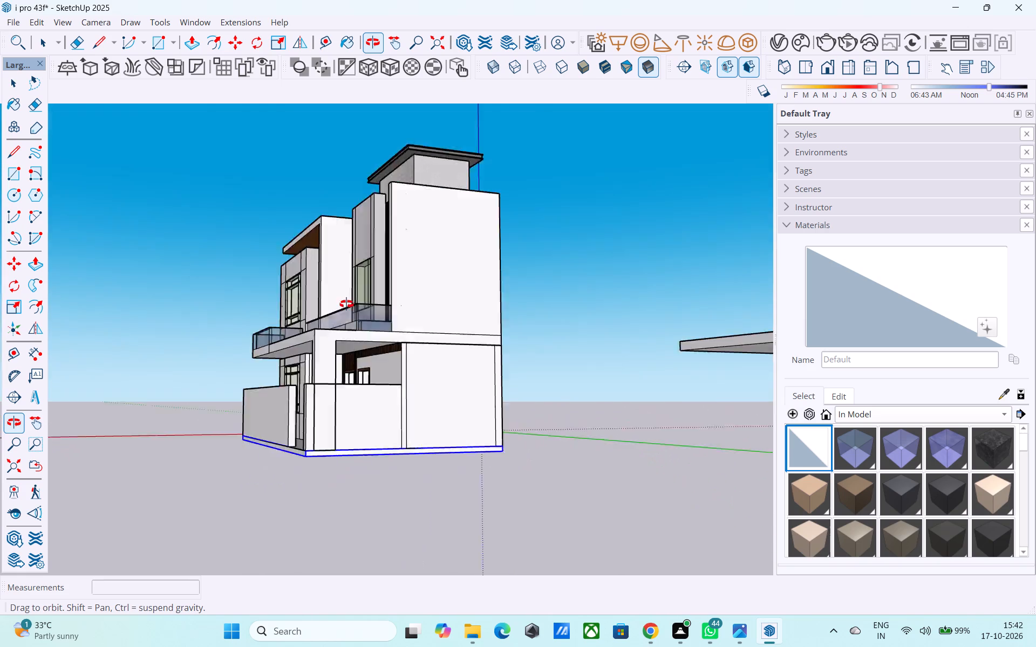
middle_drag(346, 304, 751, 372)
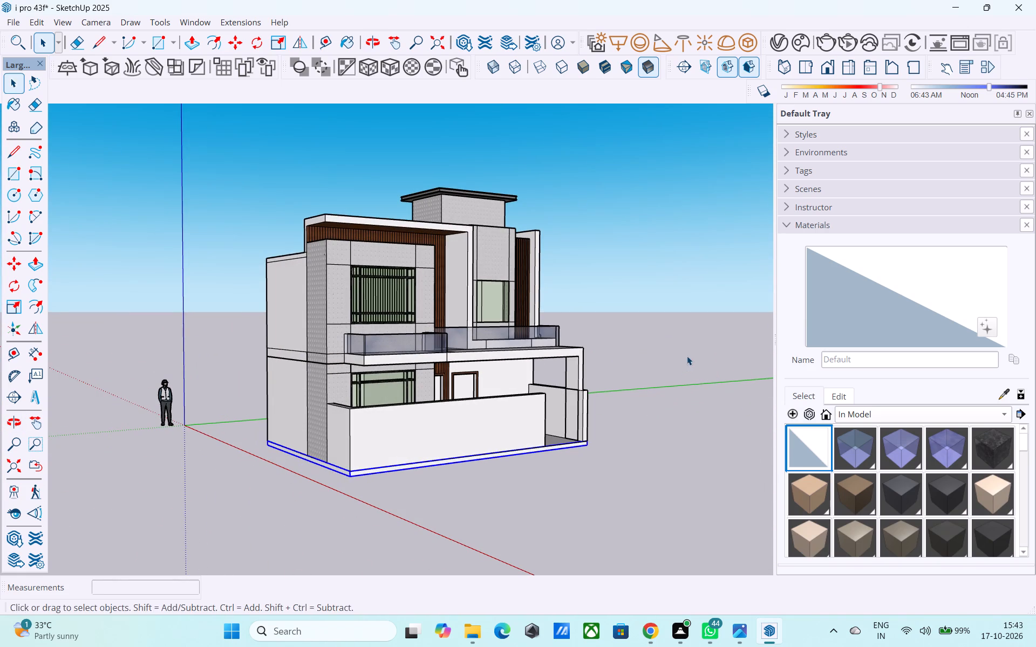
middle_drag(691, 359, 759, 349)
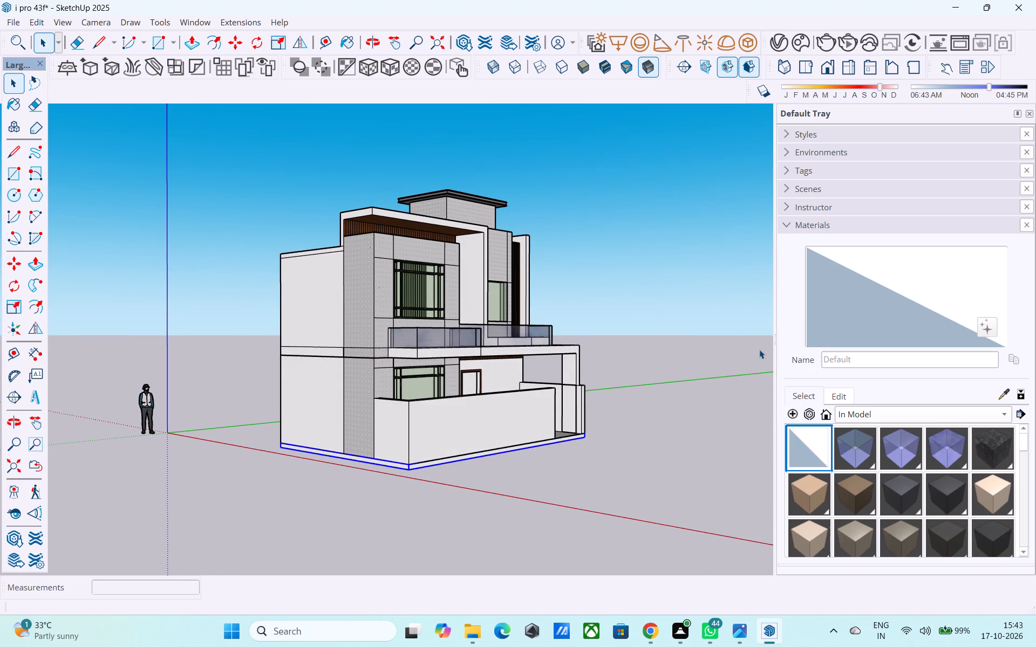
middle_drag(759, 349, 767, 333)
middle_drag(767, 333, 849, 327)
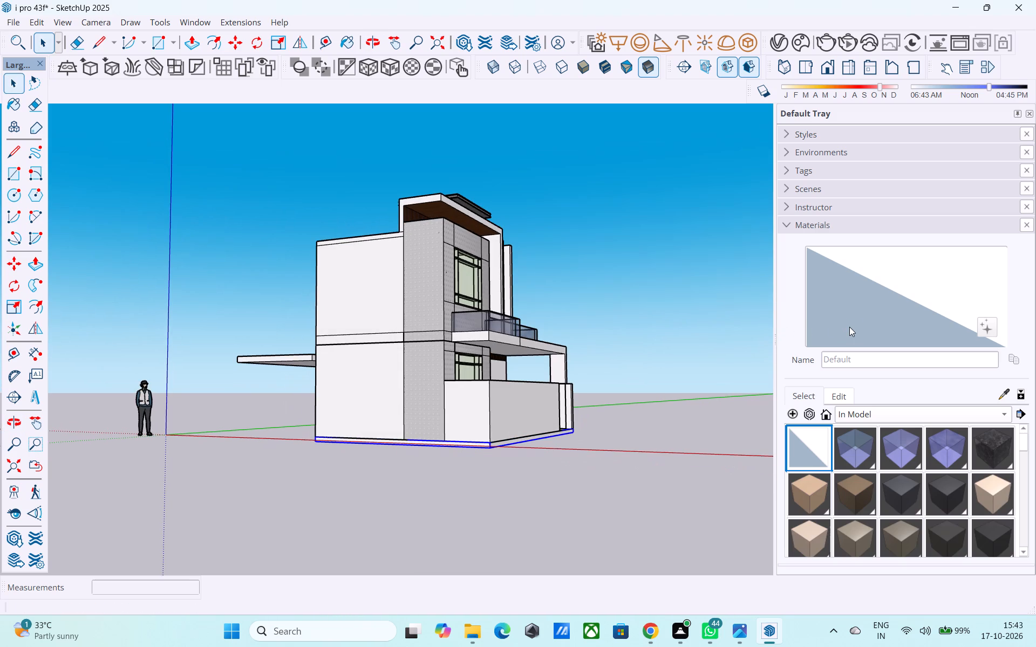
middle_drag(849, 327, 930, 329)
middle_drag(507, 331, 502, 328)
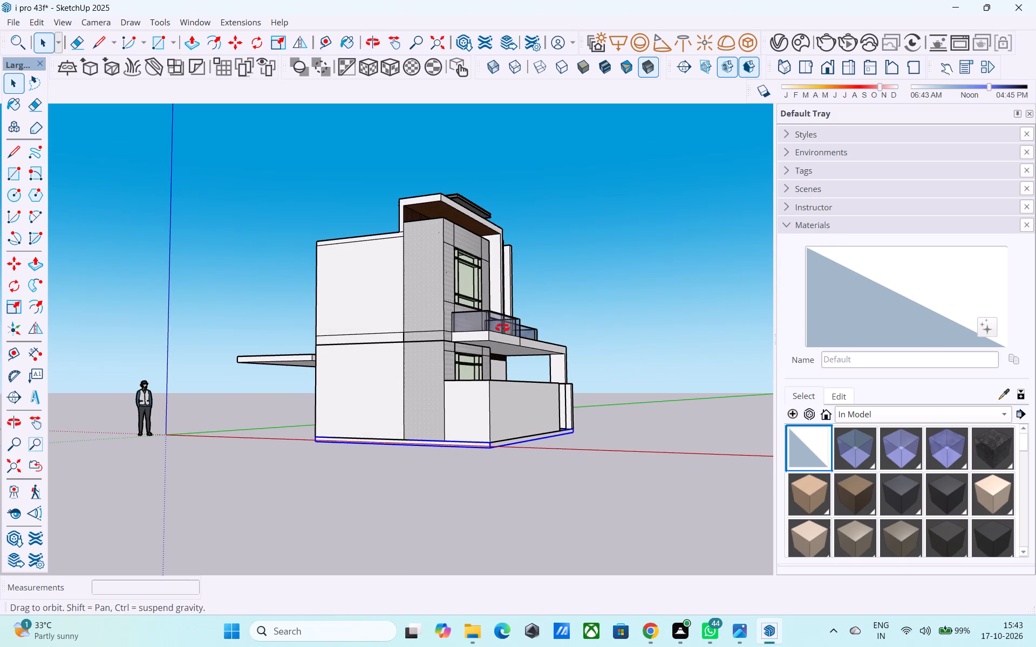
Pick the Wood_Veneer_15_1K material used in the model and open its colour settings for editing.
middle_drag(502, 328, 294, 411)
scroll(314, 393, up, 3)
scroll(314, 392, down, 3)
middle_drag(313, 392, 213, 362)
middle_drag(445, 359, 428, 348)
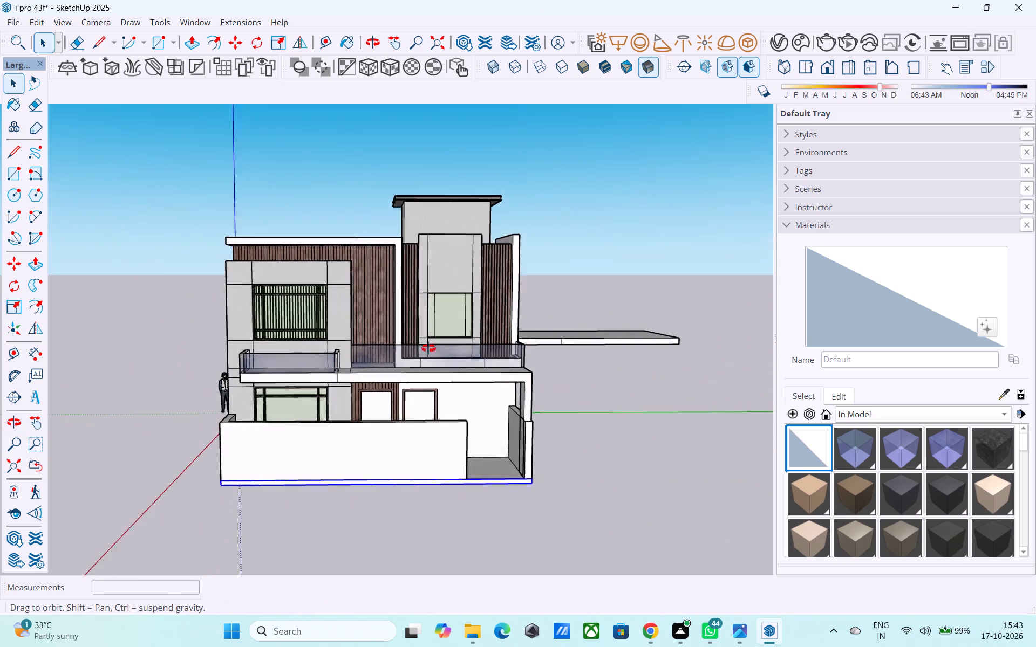
middle_drag(428, 348, 443, 387)
click(894, 417)
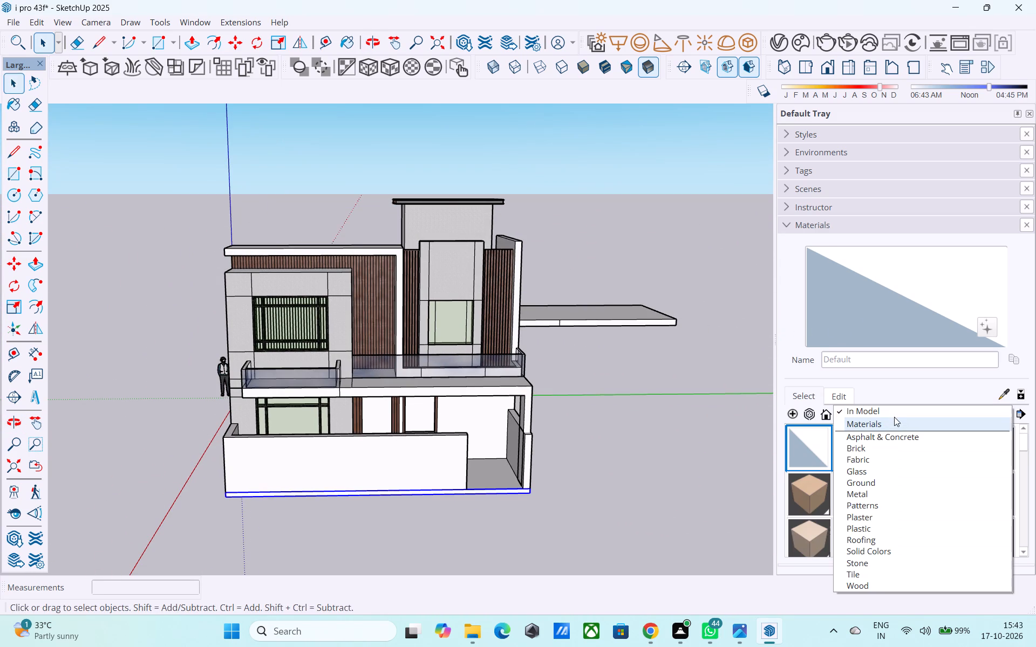
click(856, 411)
scroll(851, 428, down, 7)
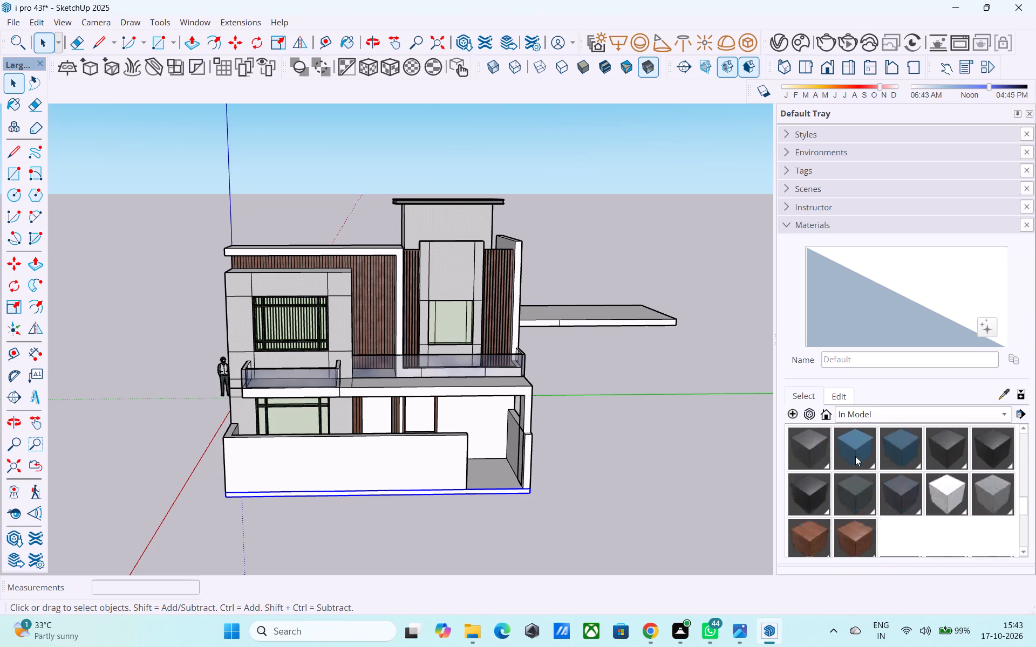
click(819, 451)
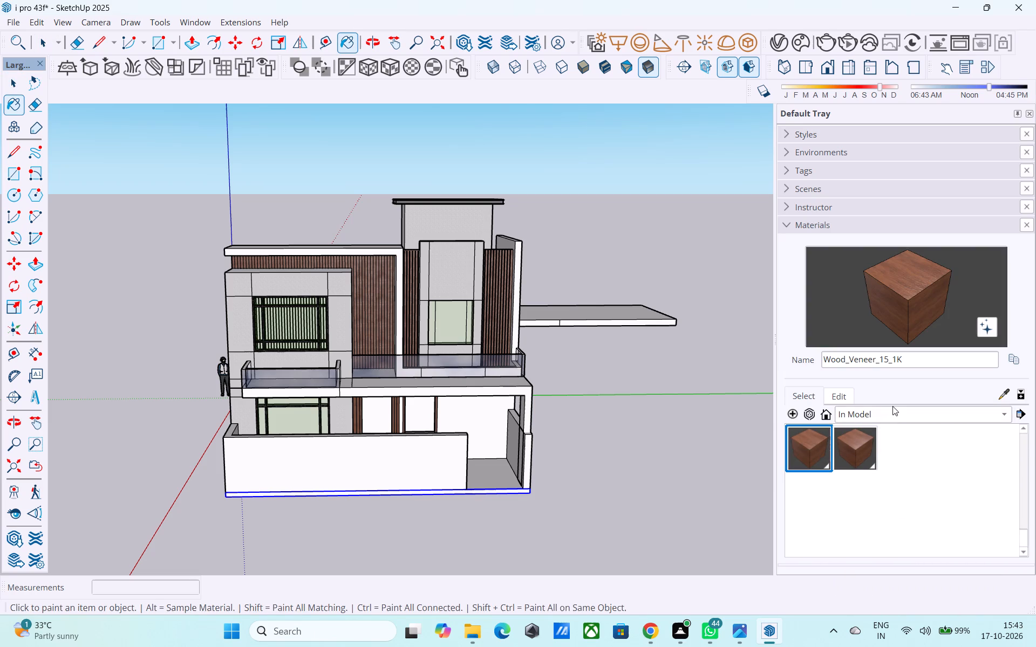
click(839, 392)
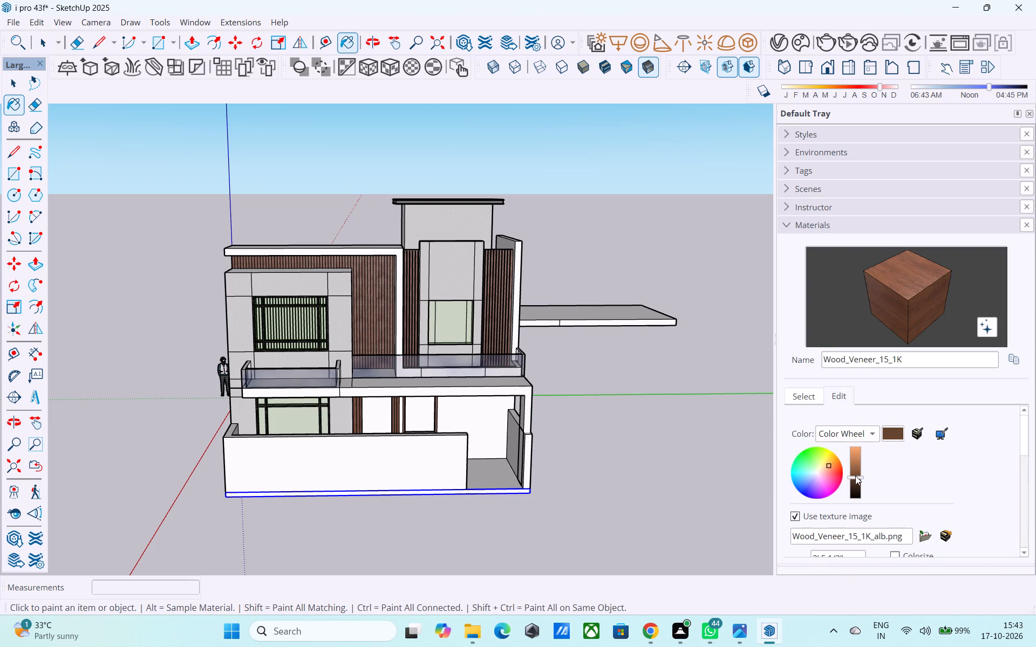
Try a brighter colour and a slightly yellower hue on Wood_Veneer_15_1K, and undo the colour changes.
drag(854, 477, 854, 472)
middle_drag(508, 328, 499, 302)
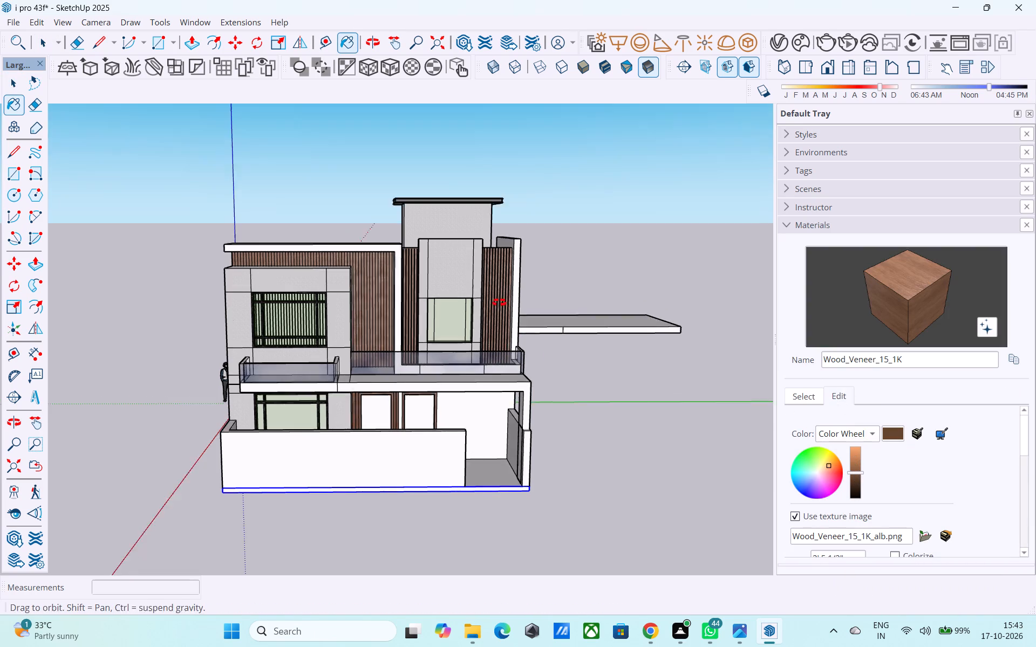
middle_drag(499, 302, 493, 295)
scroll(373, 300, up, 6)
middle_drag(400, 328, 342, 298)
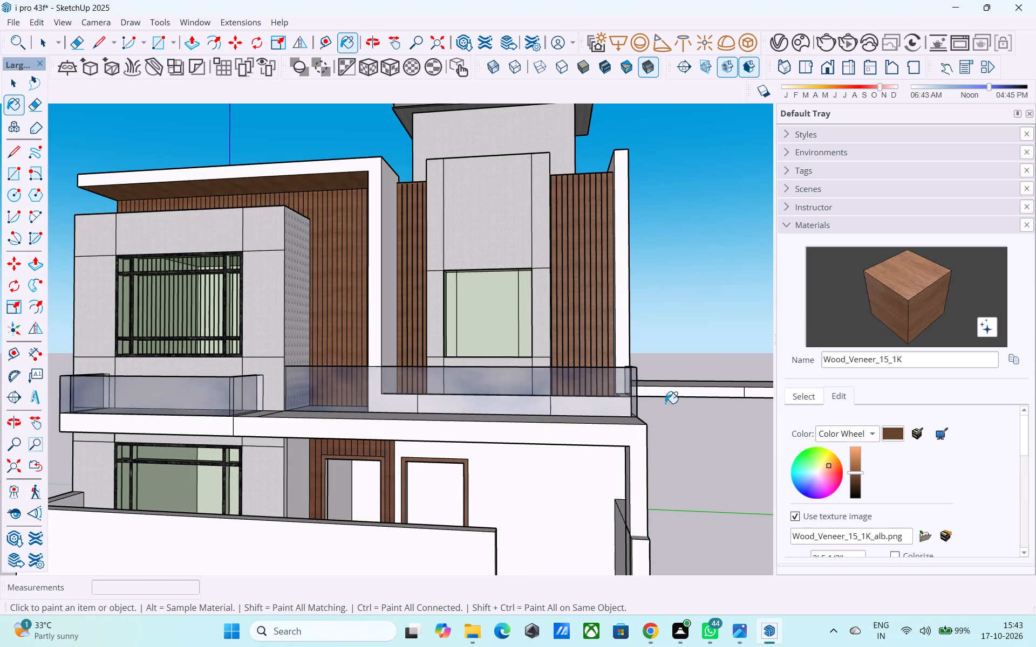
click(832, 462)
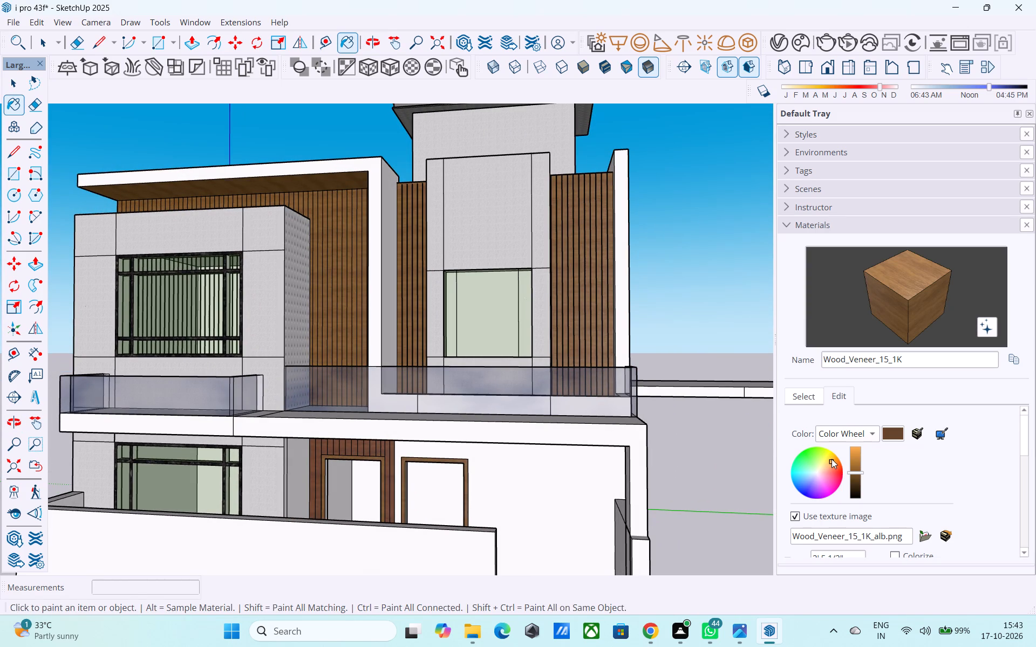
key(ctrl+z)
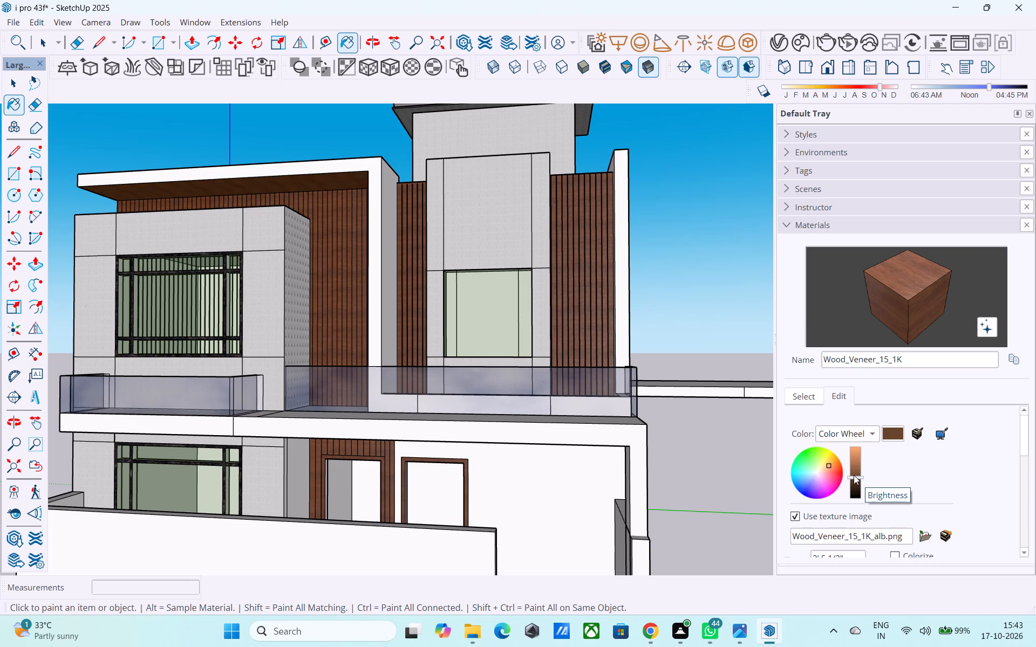
Raise the brightness of Wood_Veneer_15_1K slightly to lighten the facade's wood cladding, keeping its original hue.
drag(854, 475, 853, 469)
click(853, 469)
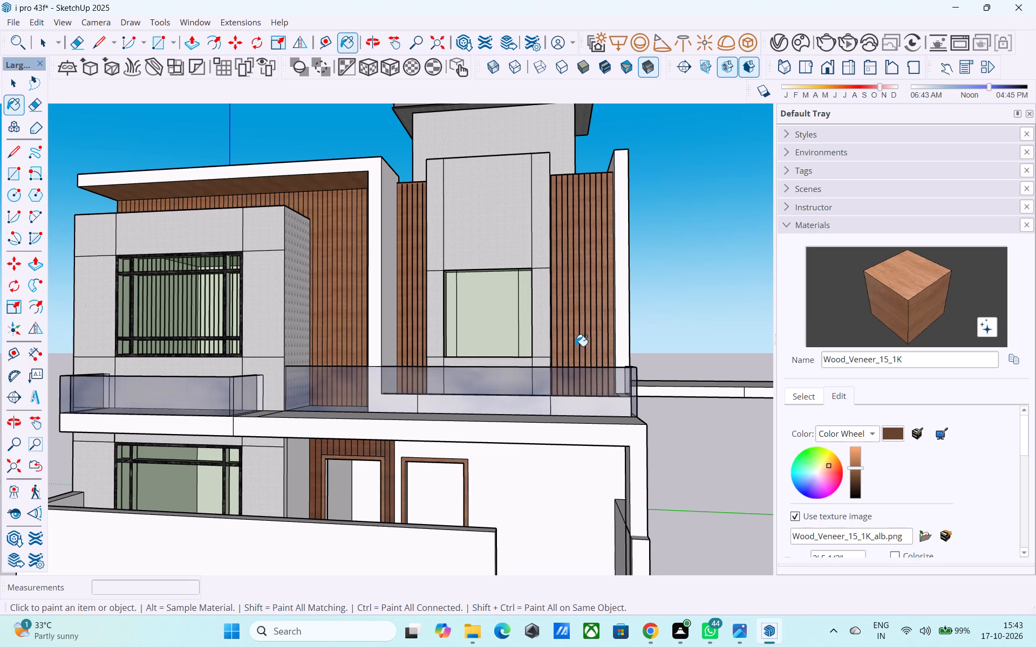
middle_drag(547, 339, 577, 419)
scroll(478, 361, down, 5)
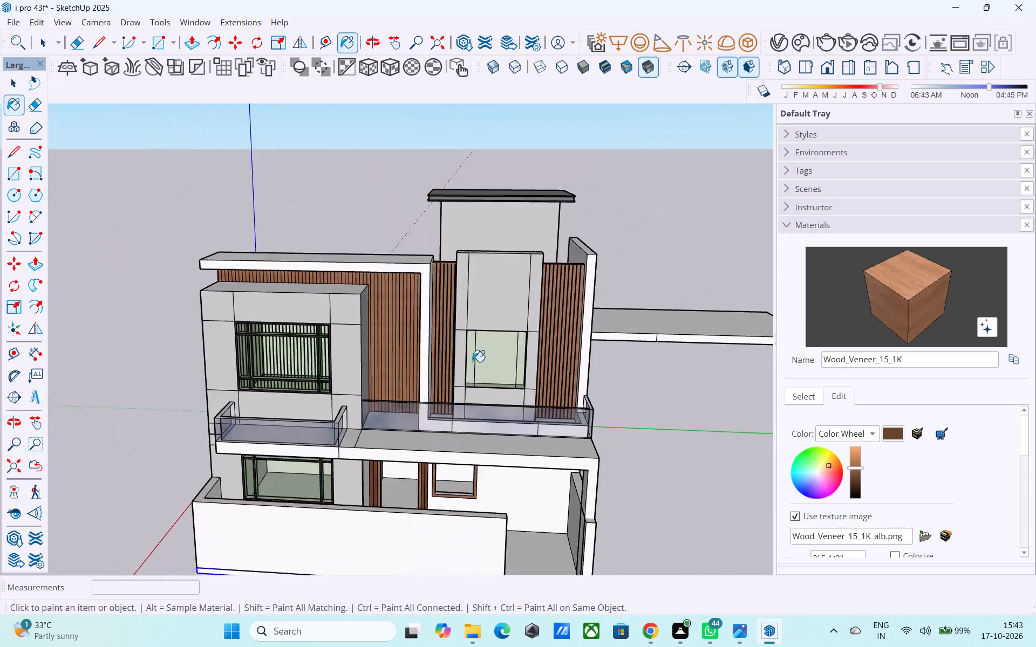
middle_drag(452, 348, 419, 324)
Deselect the base slab group and save the model.
key(space)
scroll(568, 290, down, 4)
click(612, 269)
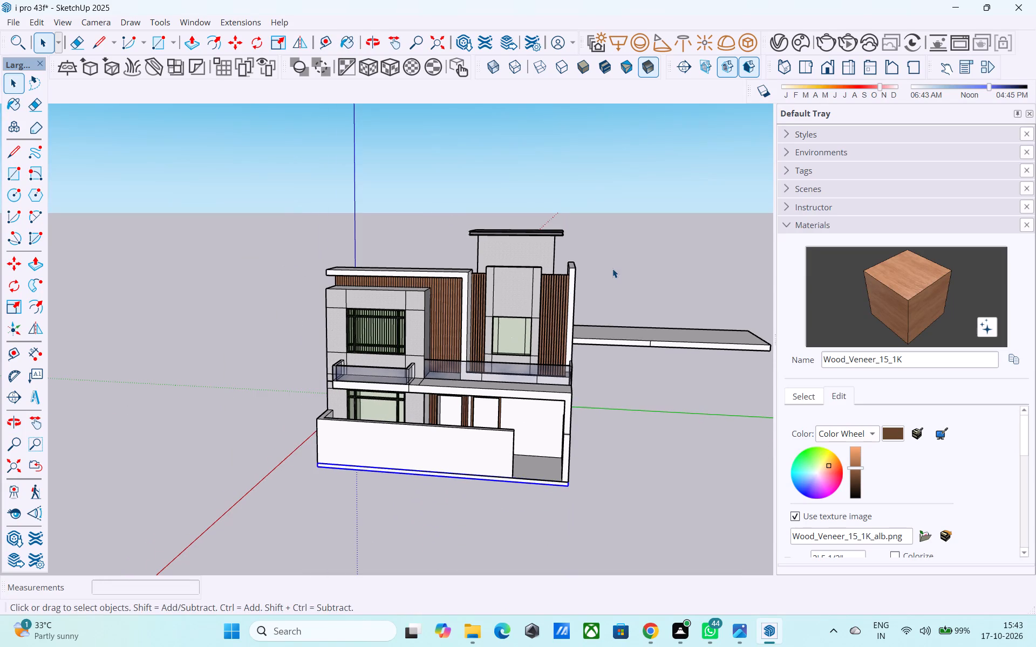
middle_drag(606, 269, 598, 279)
key(ctrl+s)
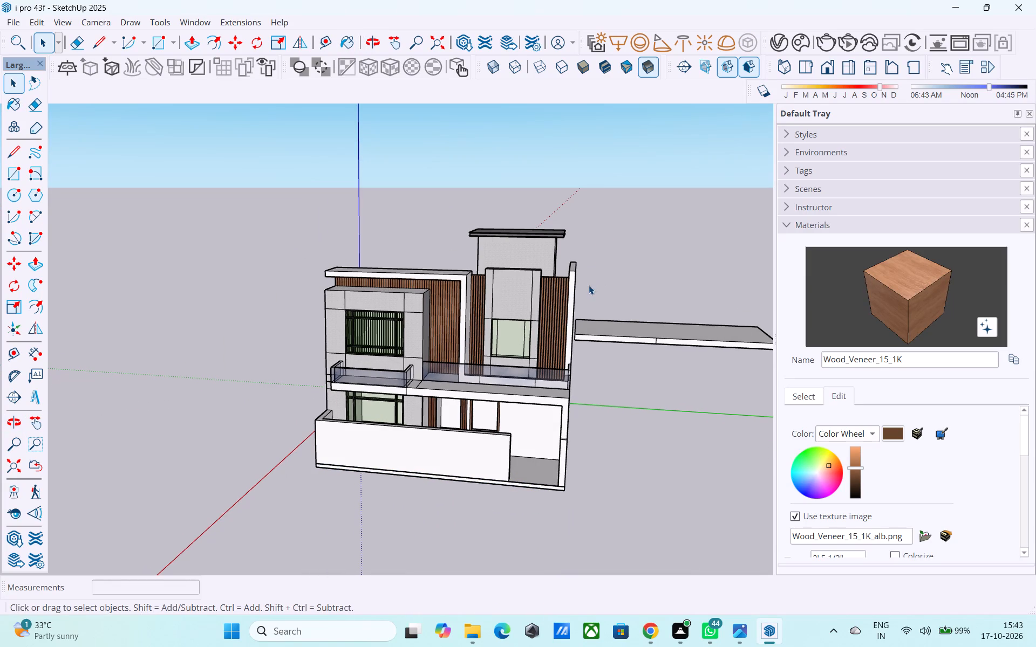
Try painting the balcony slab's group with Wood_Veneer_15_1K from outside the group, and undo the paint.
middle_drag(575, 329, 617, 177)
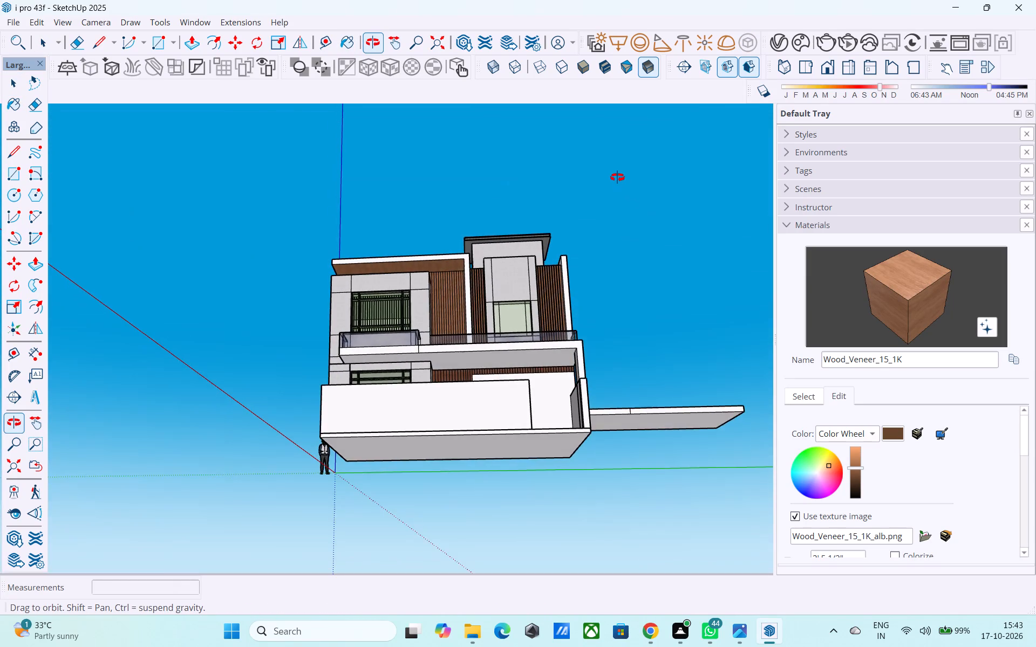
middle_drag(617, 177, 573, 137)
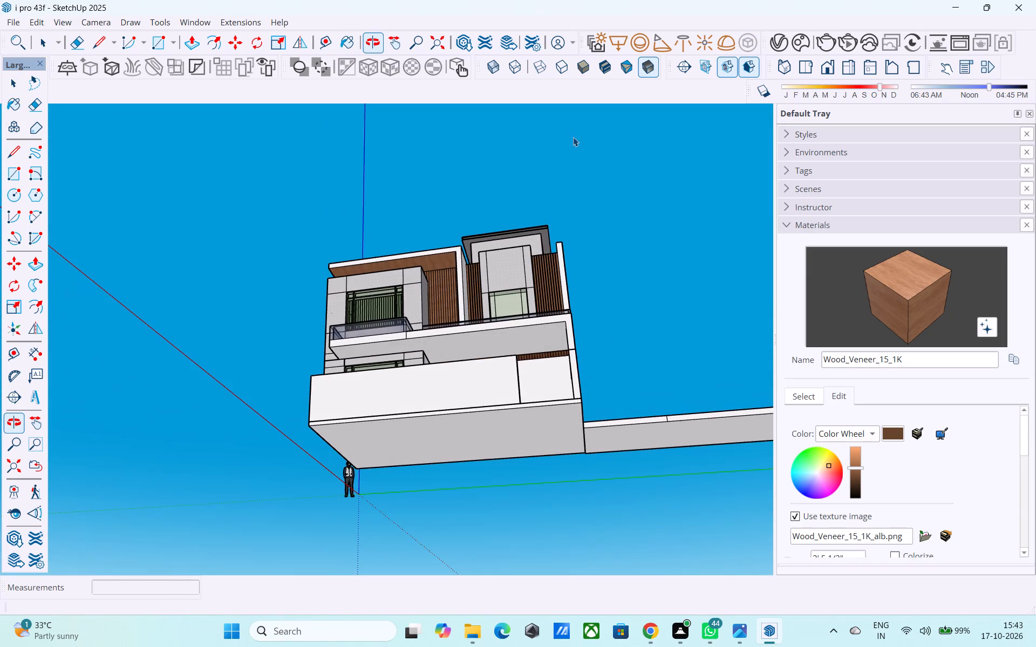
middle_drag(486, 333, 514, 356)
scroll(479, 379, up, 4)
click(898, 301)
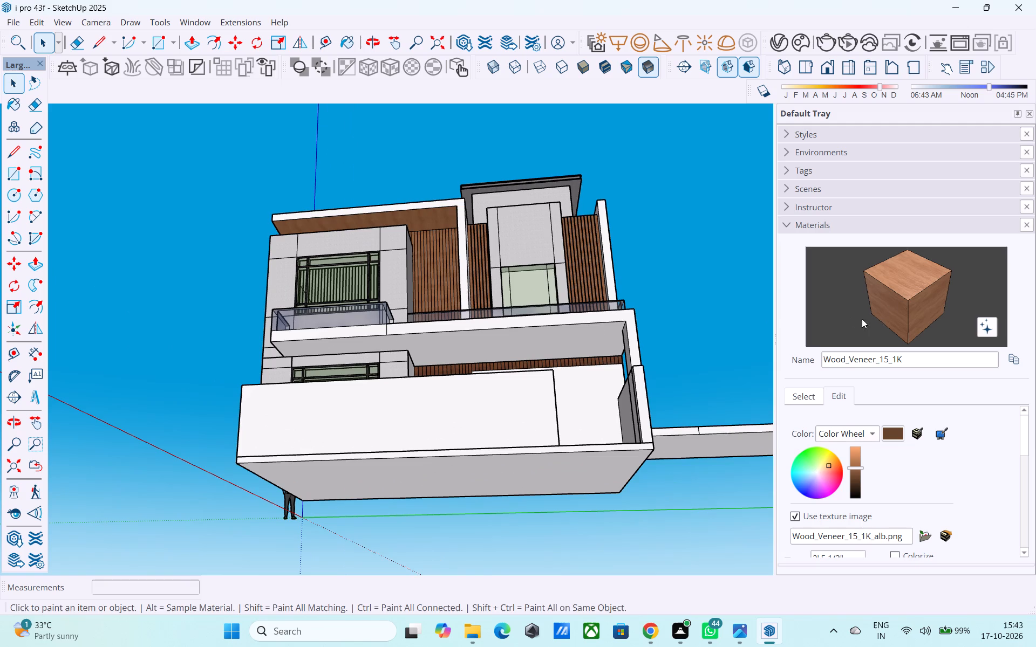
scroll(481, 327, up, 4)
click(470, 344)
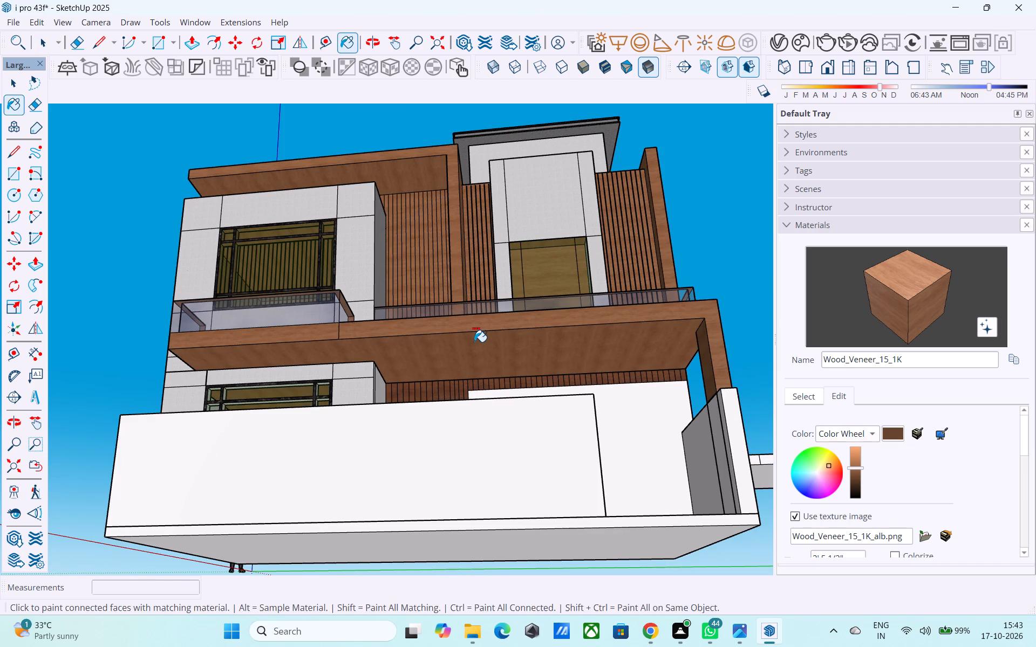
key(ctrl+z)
Open the group containing the balcony slab and paint only the slab's underside with Wood_Veneer_15_1K.
key(space)
double_click(474, 342)
click(474, 342)
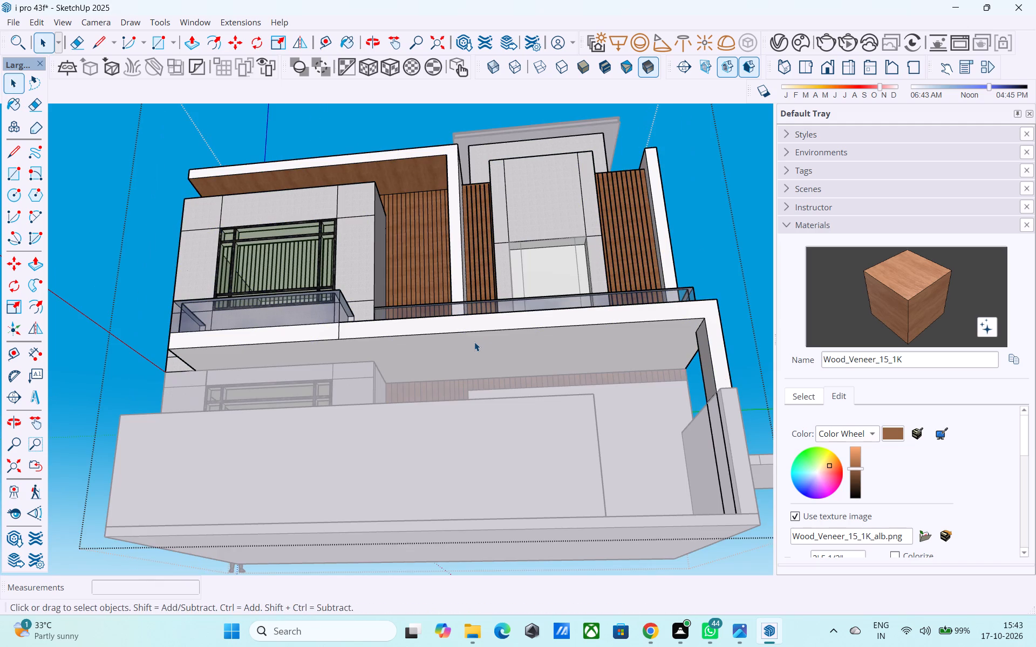
click(907, 291)
click(510, 352)
middle_drag(510, 352, 701, 384)
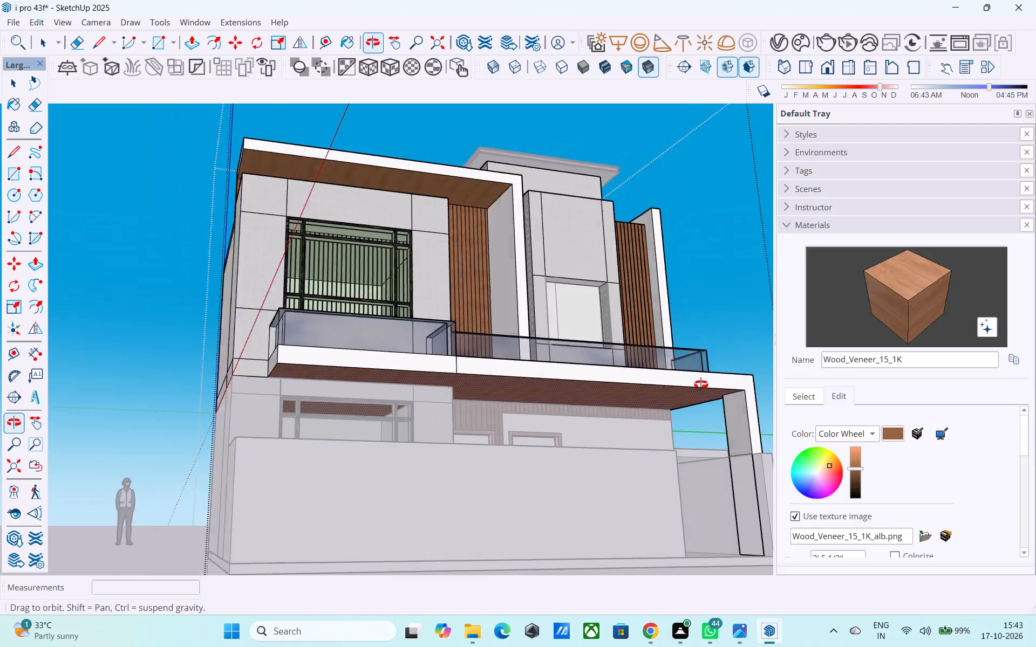
middle_drag(701, 384, 424, 374)
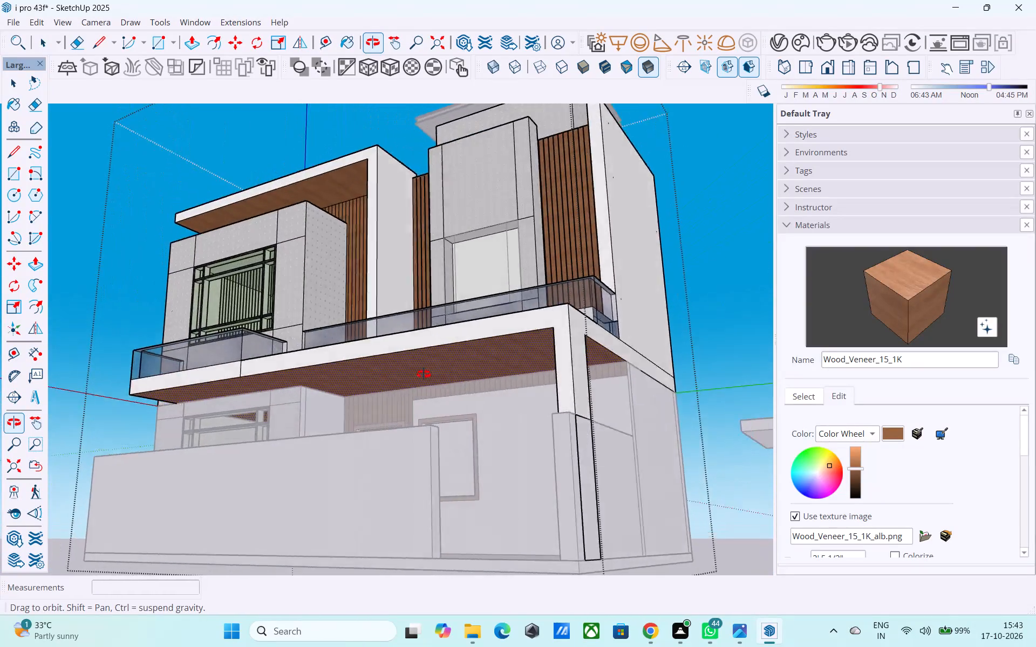
middle_drag(424, 374, 504, 336)
middle_drag(656, 323, 457, 333)
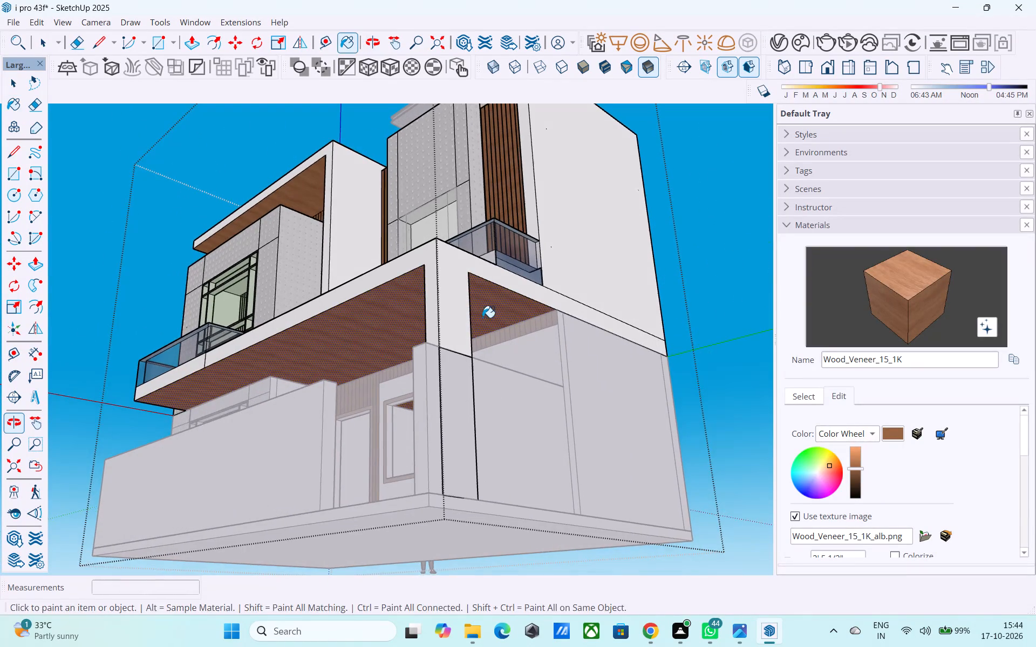
Copy the side edge of the wood underside, running back from the corner column, 30' to the opposite end.
key(space)
scroll(482, 313, up, 2)
click(485, 271)
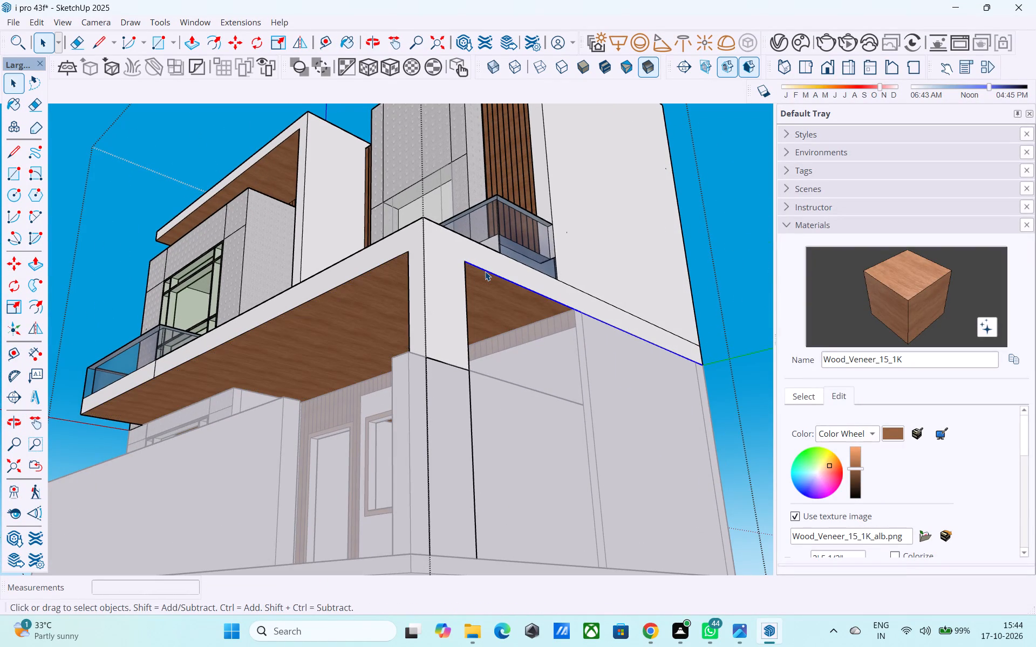
key(m)
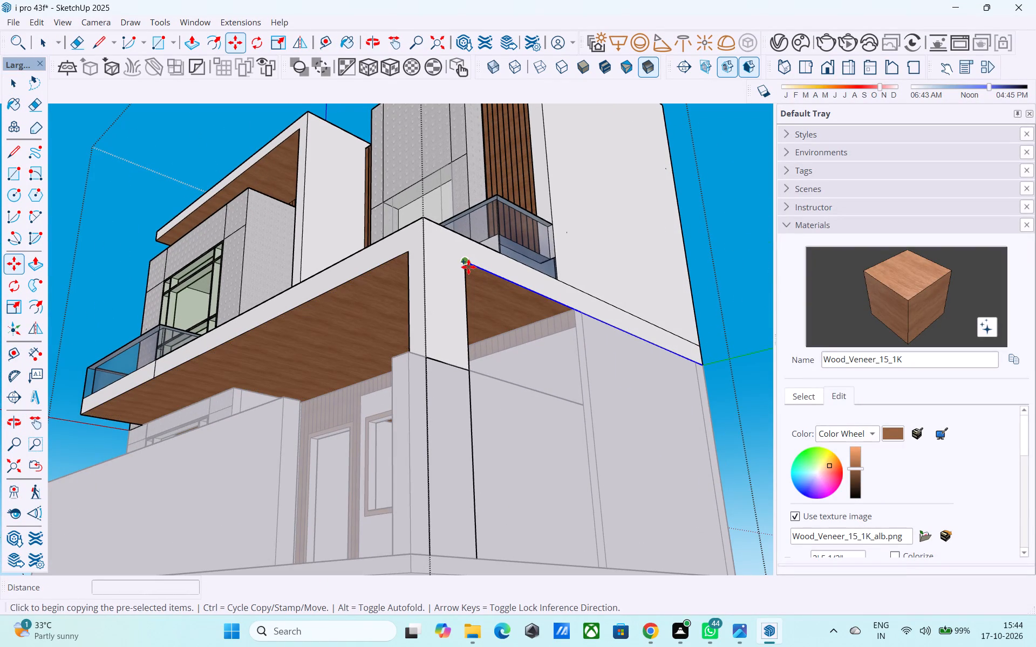
click(468, 267)
shift+middle_drag(228, 343, 486, 308)
scroll(316, 368, up, 3)
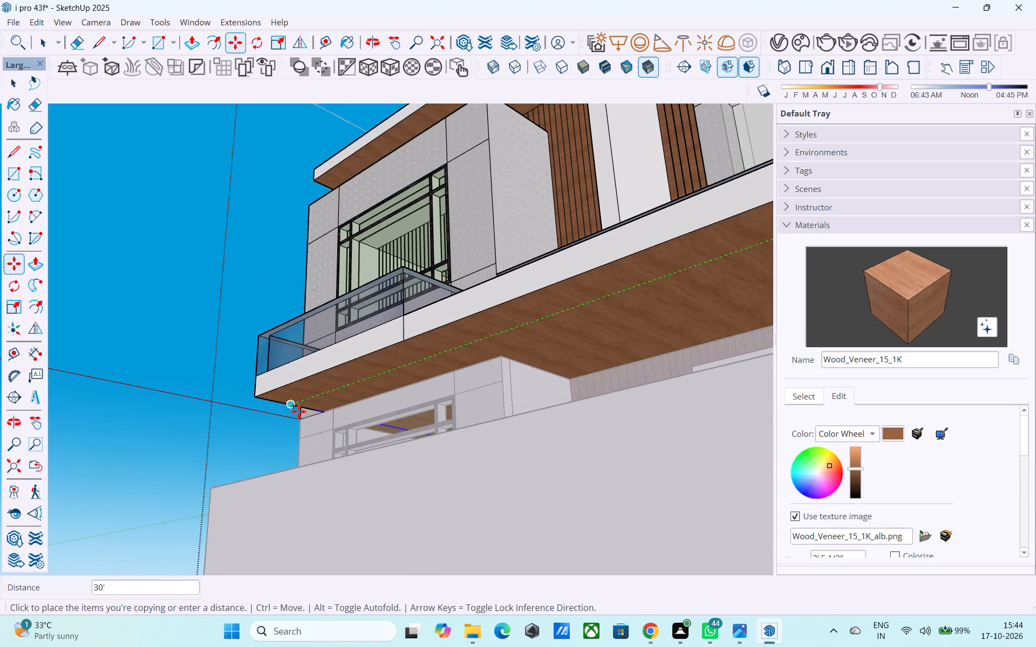
click(294, 408)
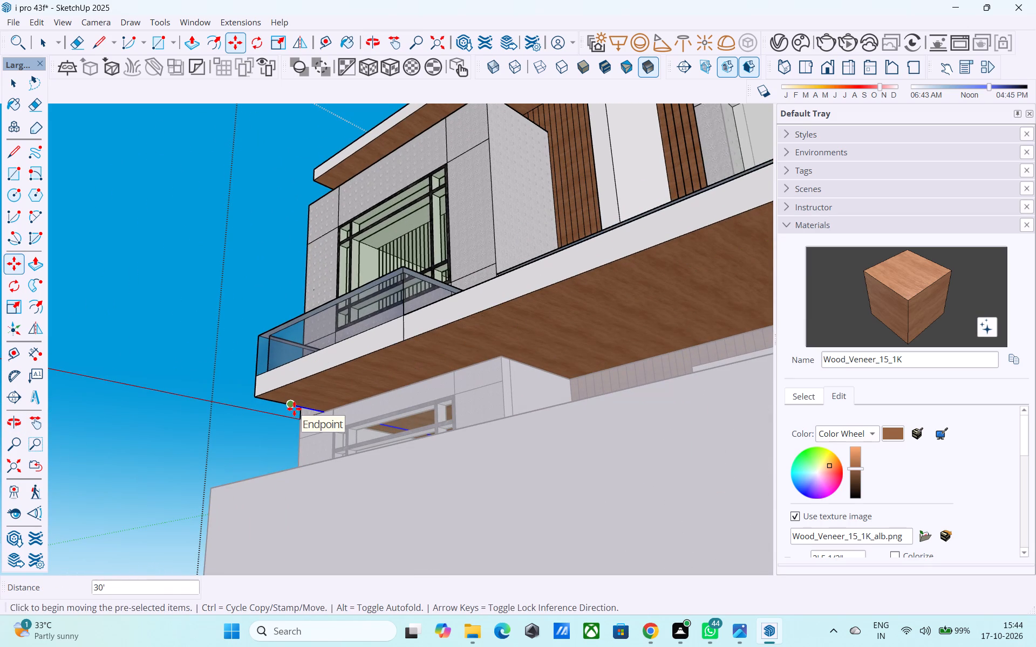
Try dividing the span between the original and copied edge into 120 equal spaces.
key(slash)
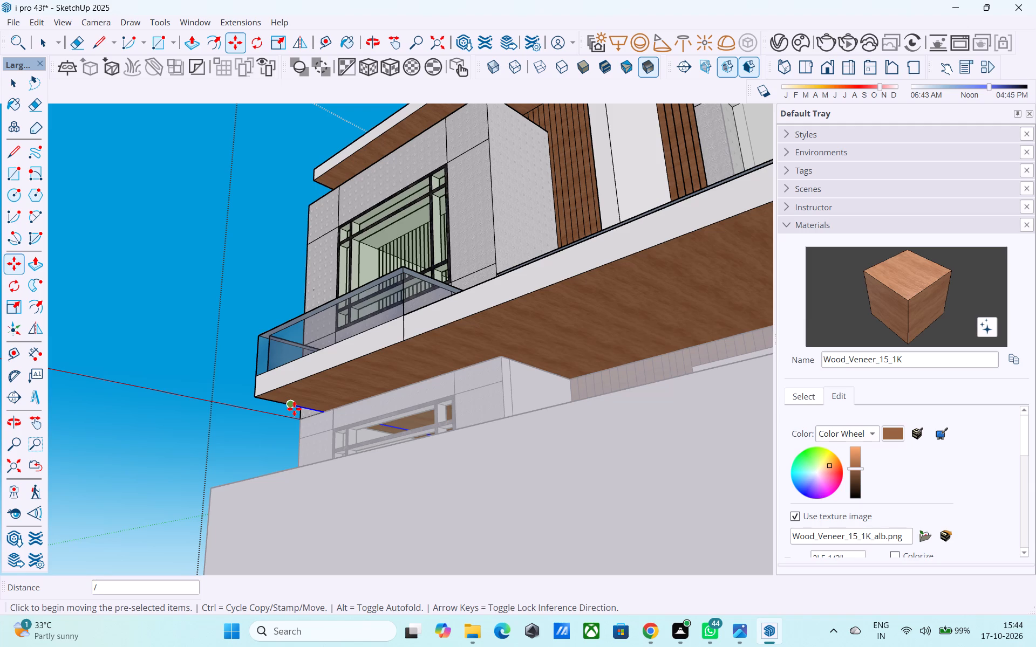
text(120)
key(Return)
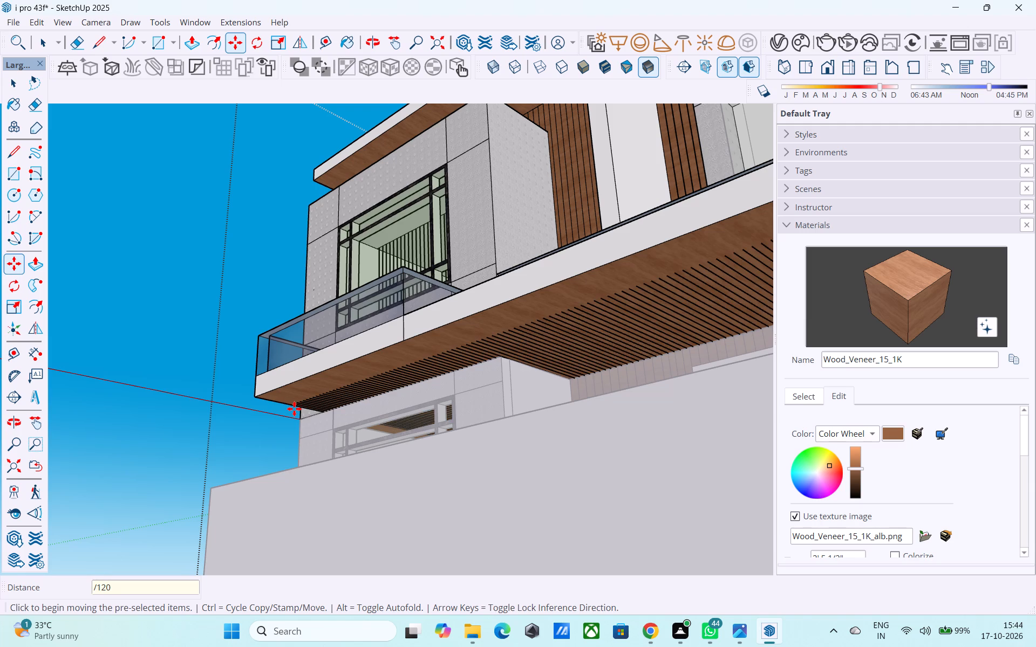
Divide the span between the original and copied edge into 100 equal spaces to form the soffit's slat lines.
text(/100)
key(Return)
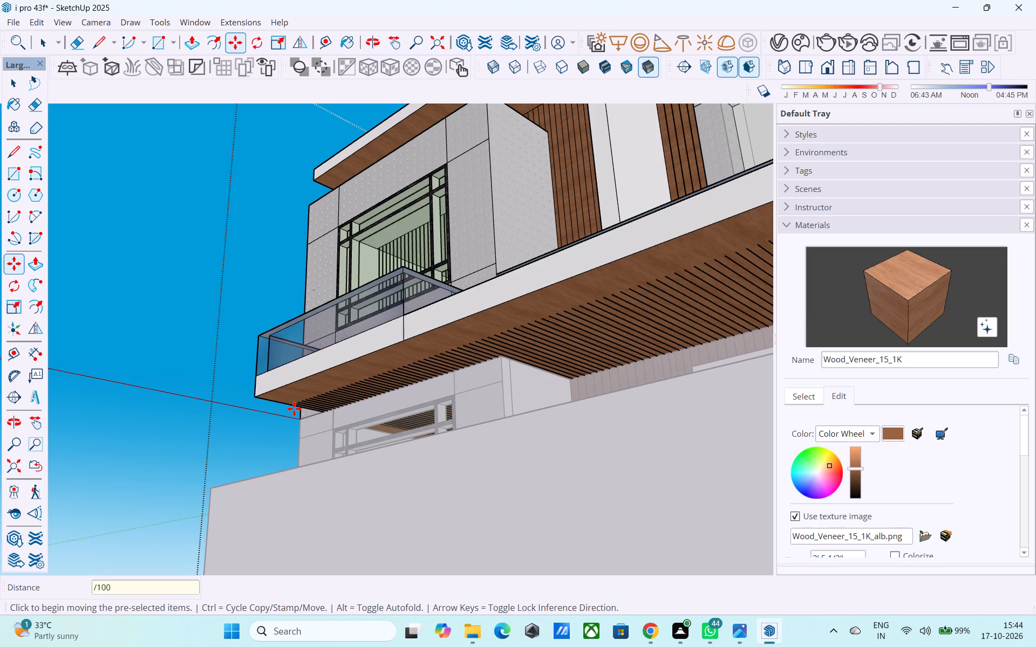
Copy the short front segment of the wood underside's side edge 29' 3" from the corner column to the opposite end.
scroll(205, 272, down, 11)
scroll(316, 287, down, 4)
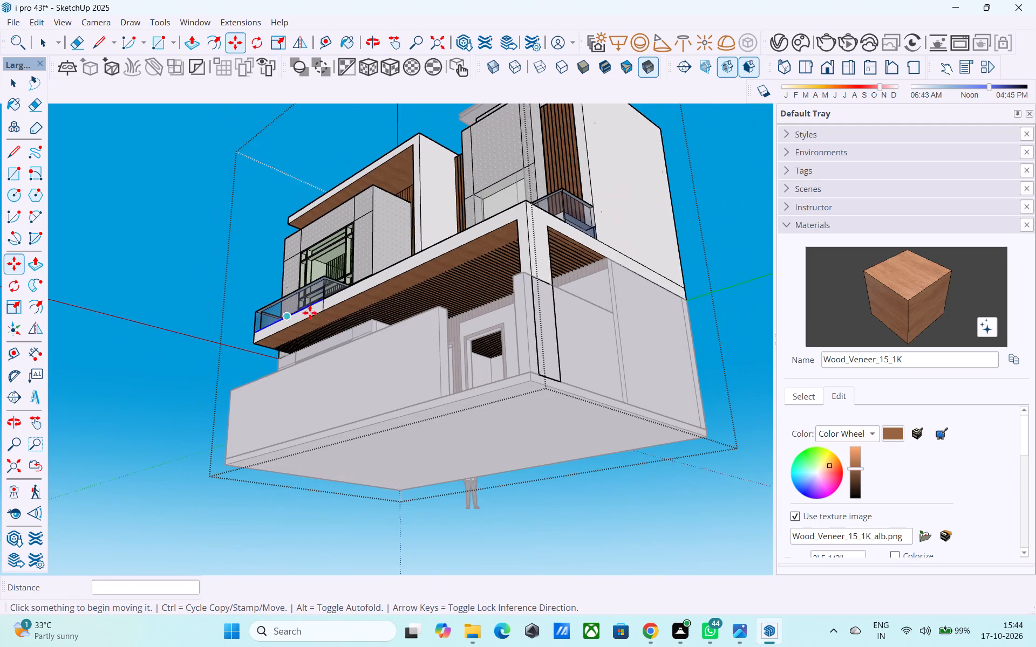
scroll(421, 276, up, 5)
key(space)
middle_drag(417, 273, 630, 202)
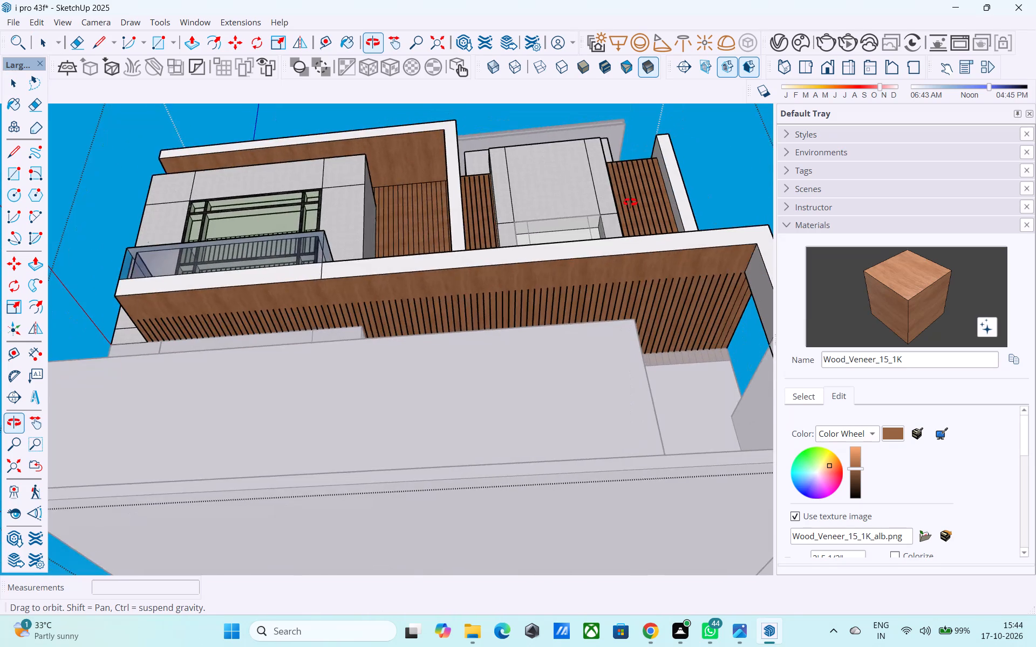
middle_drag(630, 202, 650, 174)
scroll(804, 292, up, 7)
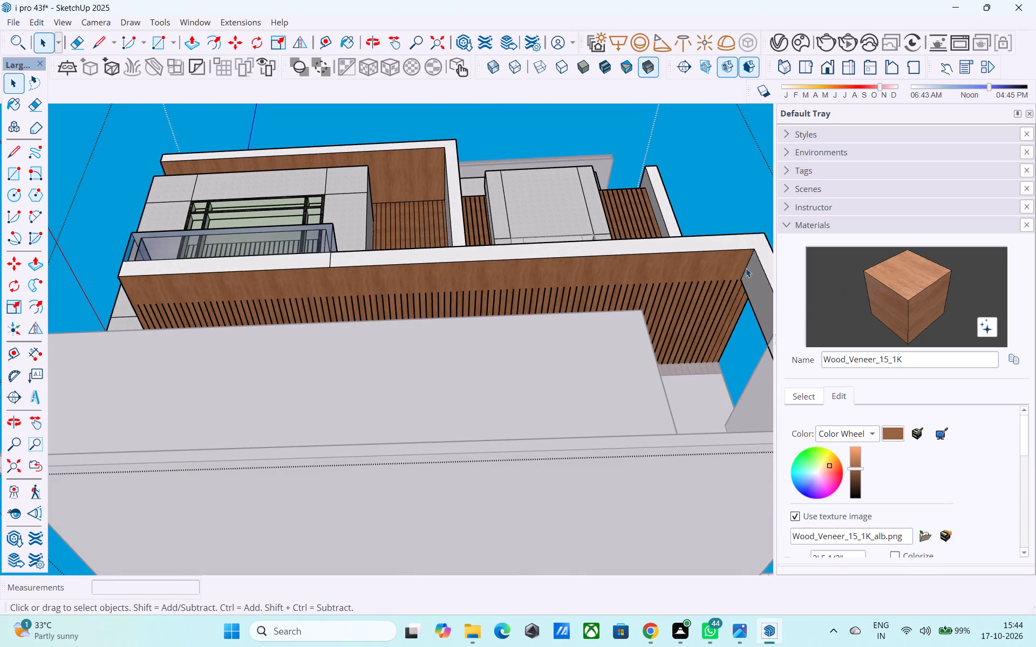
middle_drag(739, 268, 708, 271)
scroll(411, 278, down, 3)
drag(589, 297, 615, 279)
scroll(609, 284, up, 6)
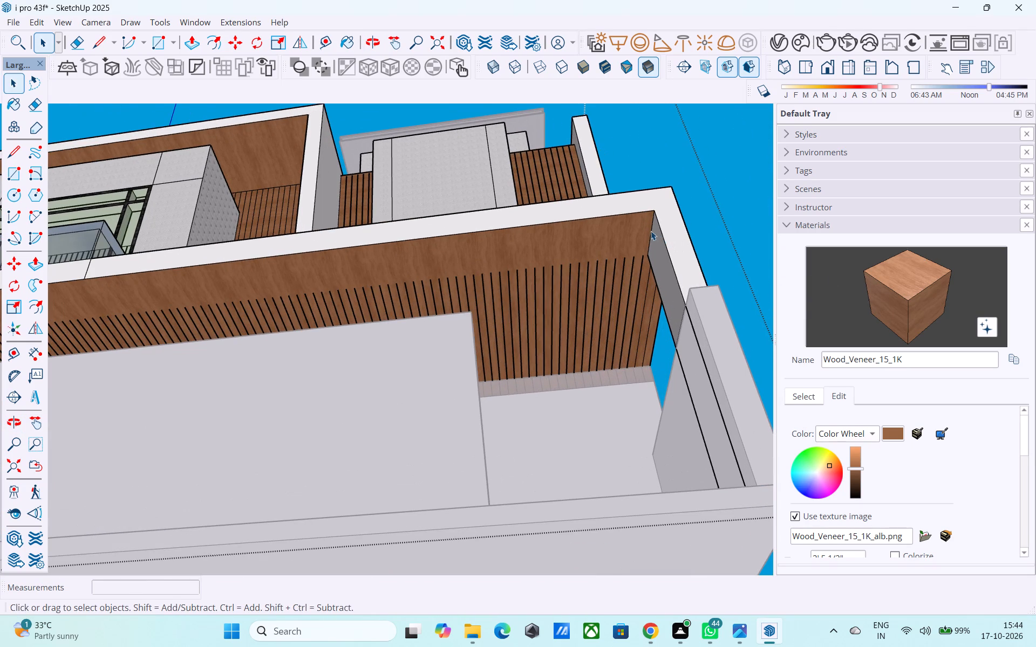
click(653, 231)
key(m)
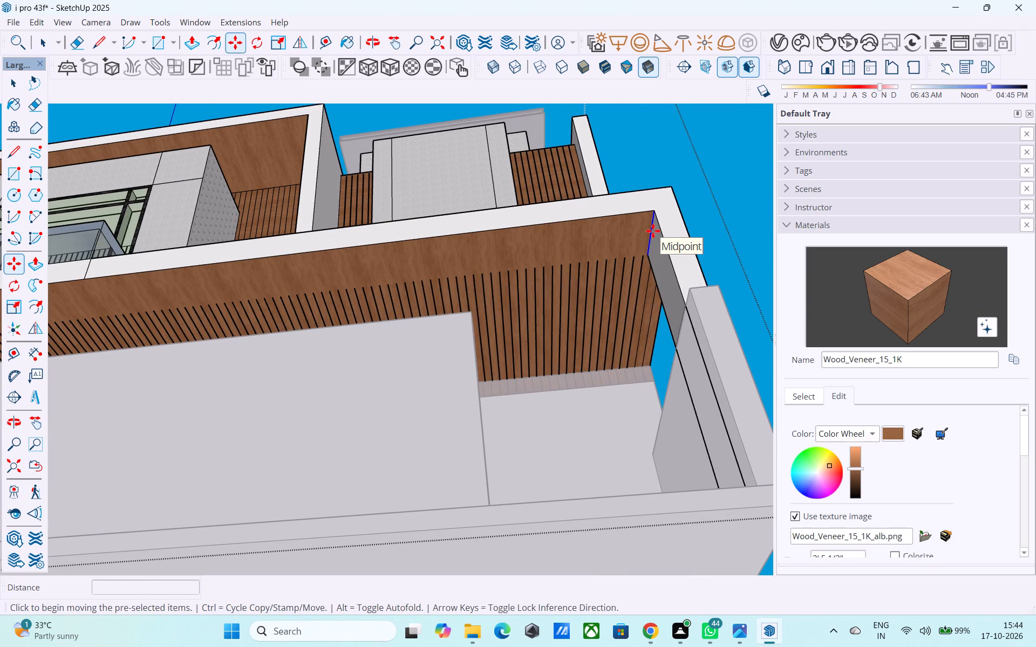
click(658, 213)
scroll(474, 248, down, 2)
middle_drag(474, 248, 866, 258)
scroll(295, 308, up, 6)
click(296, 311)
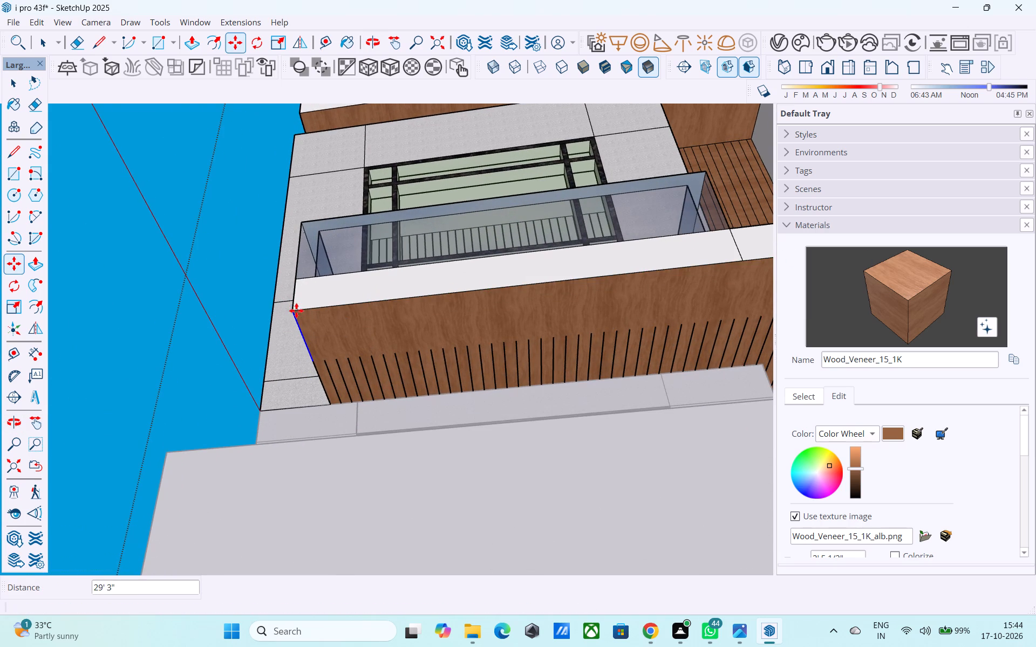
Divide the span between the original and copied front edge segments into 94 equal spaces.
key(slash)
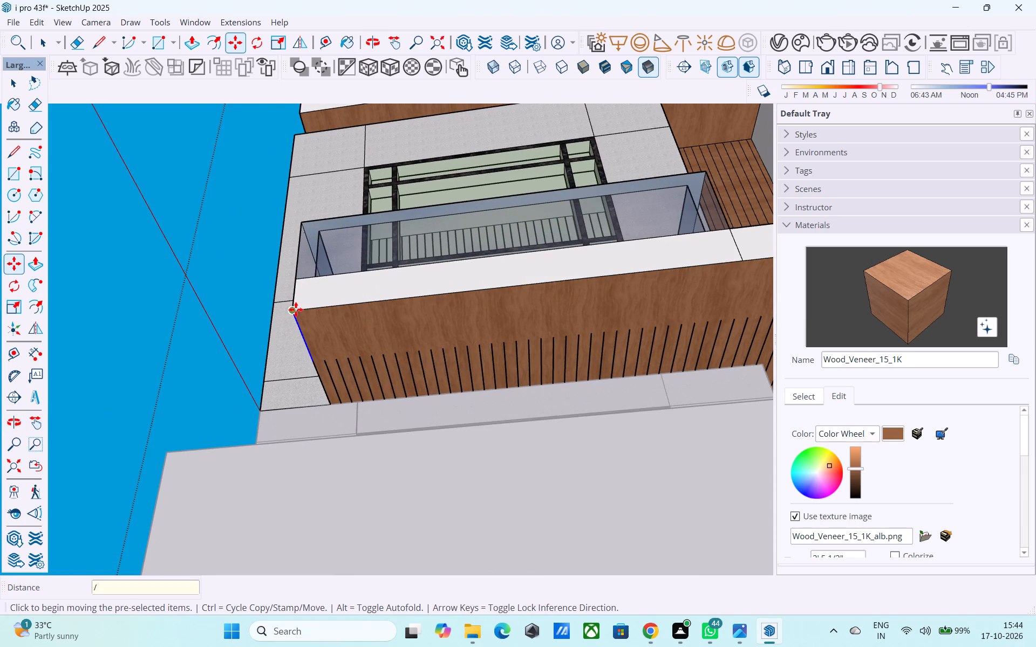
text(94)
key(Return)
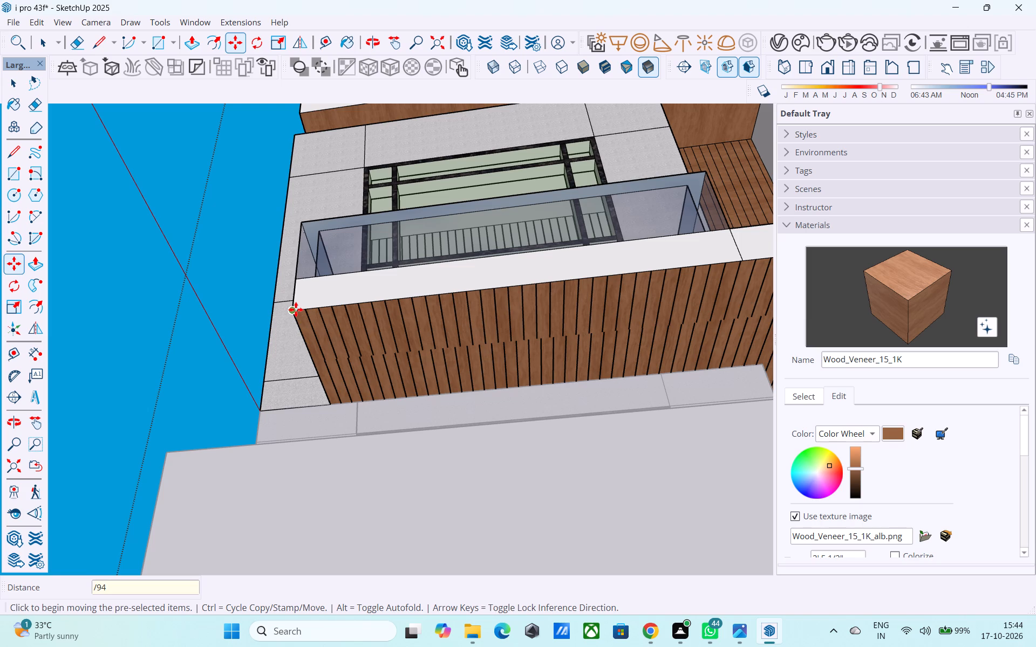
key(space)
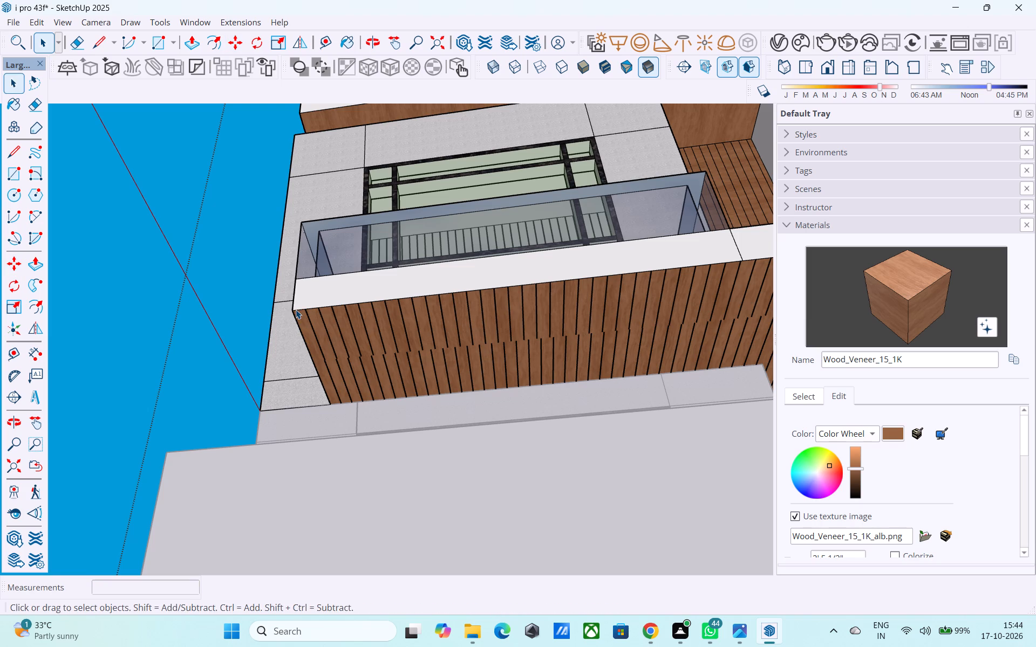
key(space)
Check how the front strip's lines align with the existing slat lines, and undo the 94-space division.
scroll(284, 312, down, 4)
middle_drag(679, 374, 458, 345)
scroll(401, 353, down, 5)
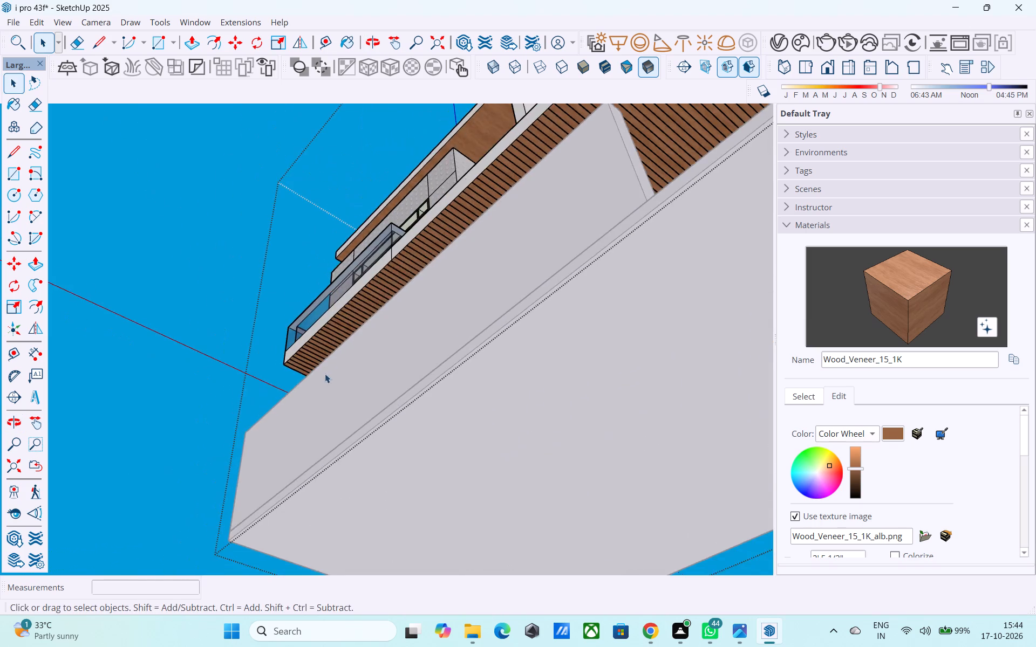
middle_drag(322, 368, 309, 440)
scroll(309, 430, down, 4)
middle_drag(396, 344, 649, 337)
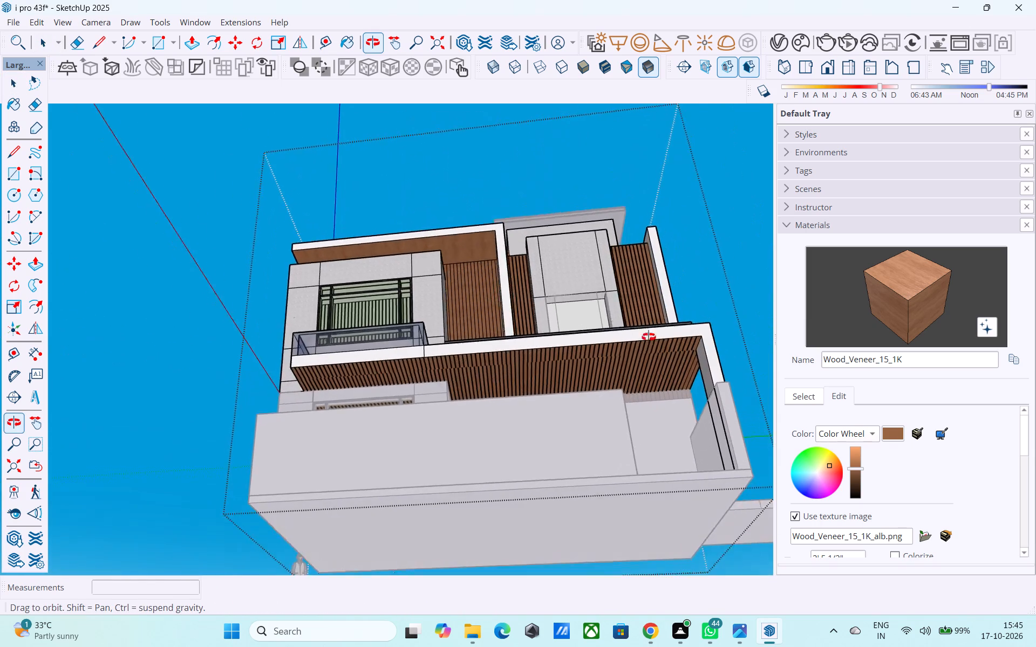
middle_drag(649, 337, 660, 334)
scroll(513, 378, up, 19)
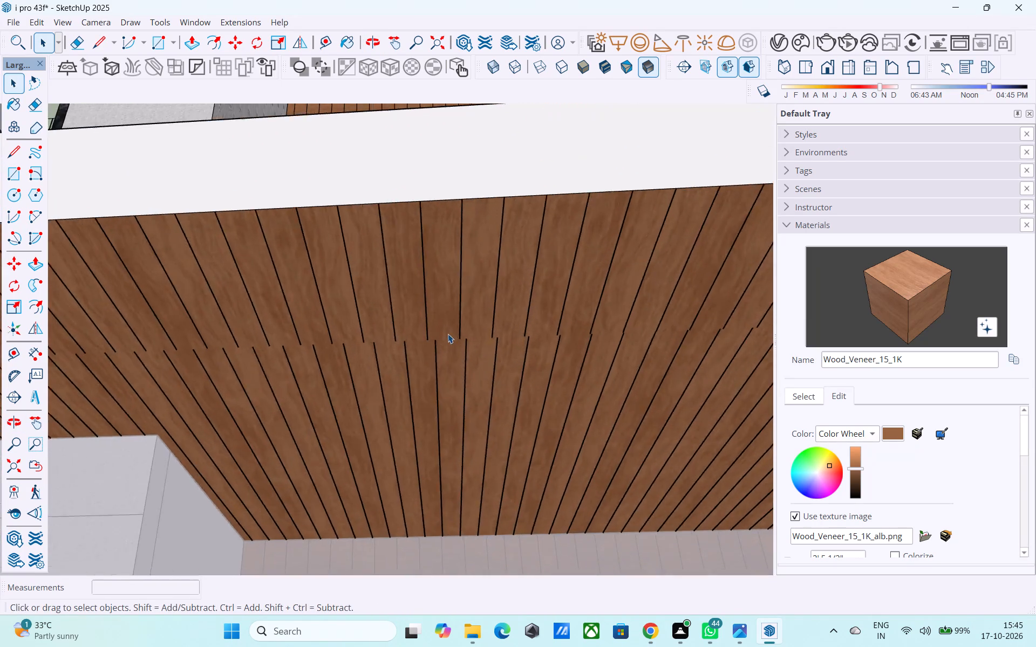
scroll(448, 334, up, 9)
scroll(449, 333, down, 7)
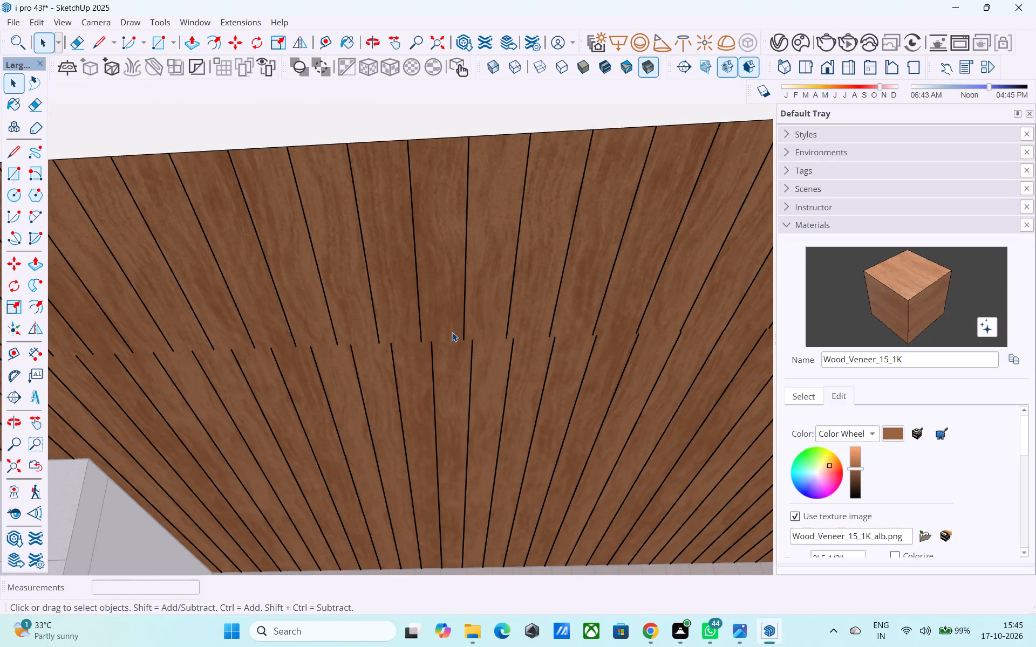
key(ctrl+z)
Examine the slatted soffit and its plain front band from below and the side, and the whole front facade.
scroll(455, 329, down, 5)
middle_click(455, 329)
scroll(450, 332, down, 7)
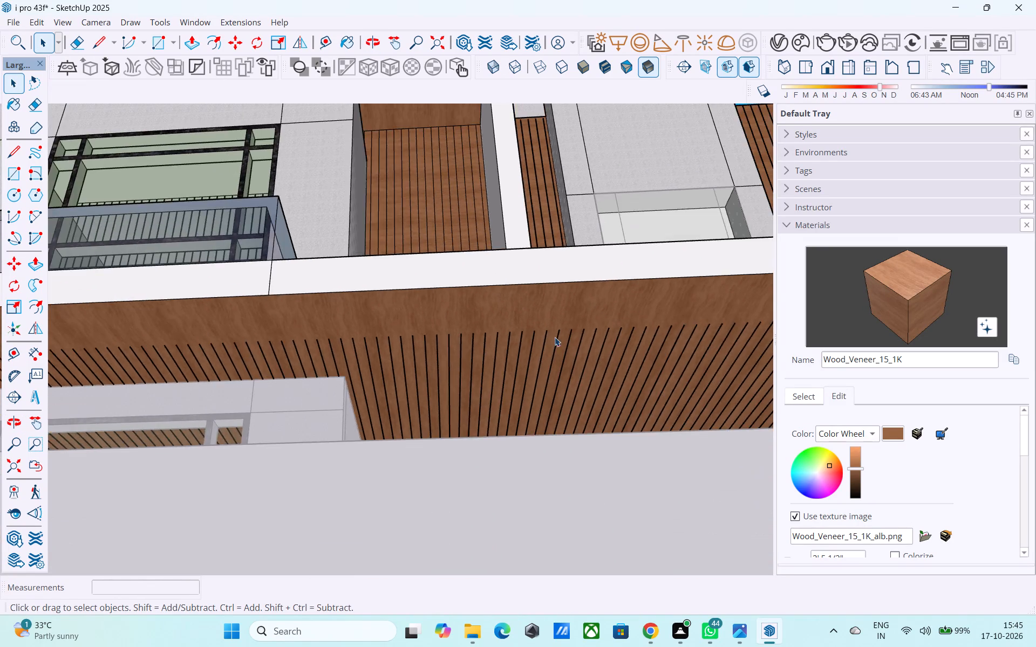
scroll(555, 337, down, 8)
middle_drag(302, 342, 196, 341)
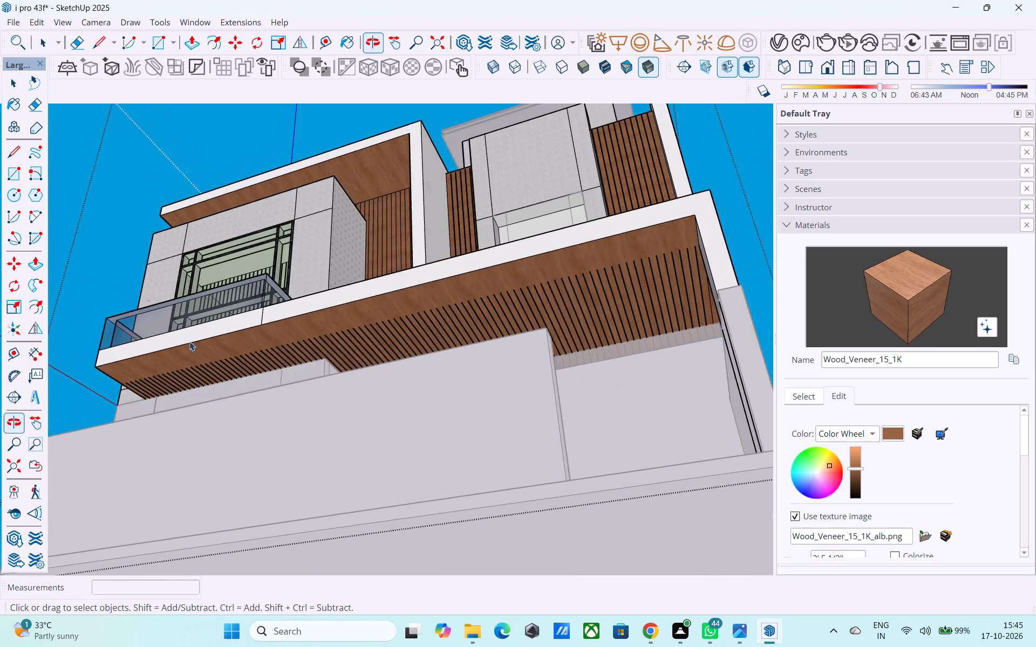
middle_drag(388, 321, 251, 387)
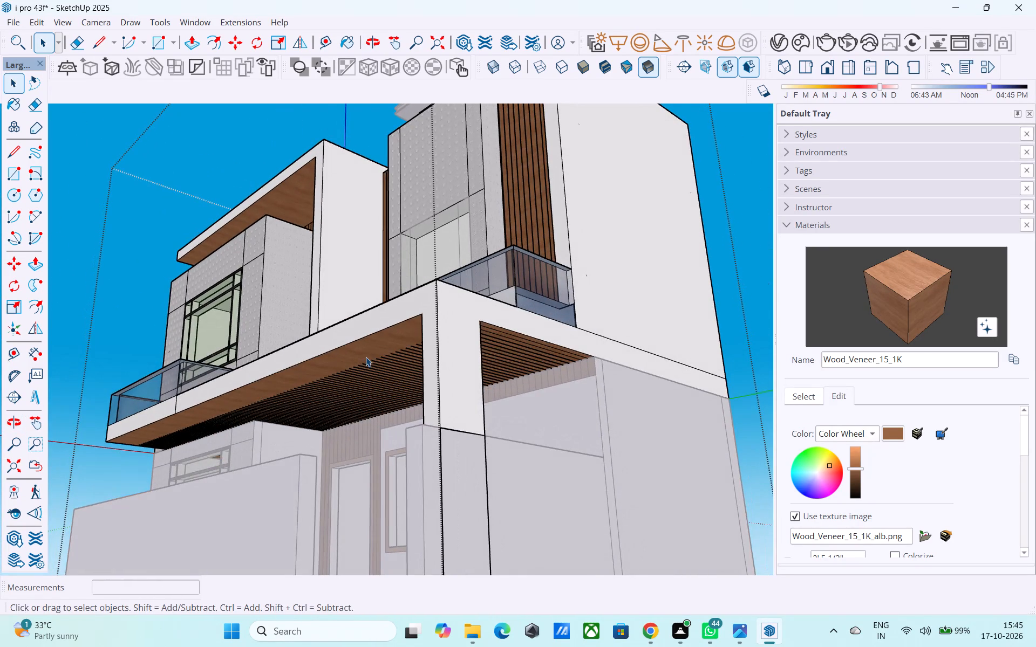
middle_drag(438, 338, 305, 339)
middle_drag(290, 340, 278, 335)
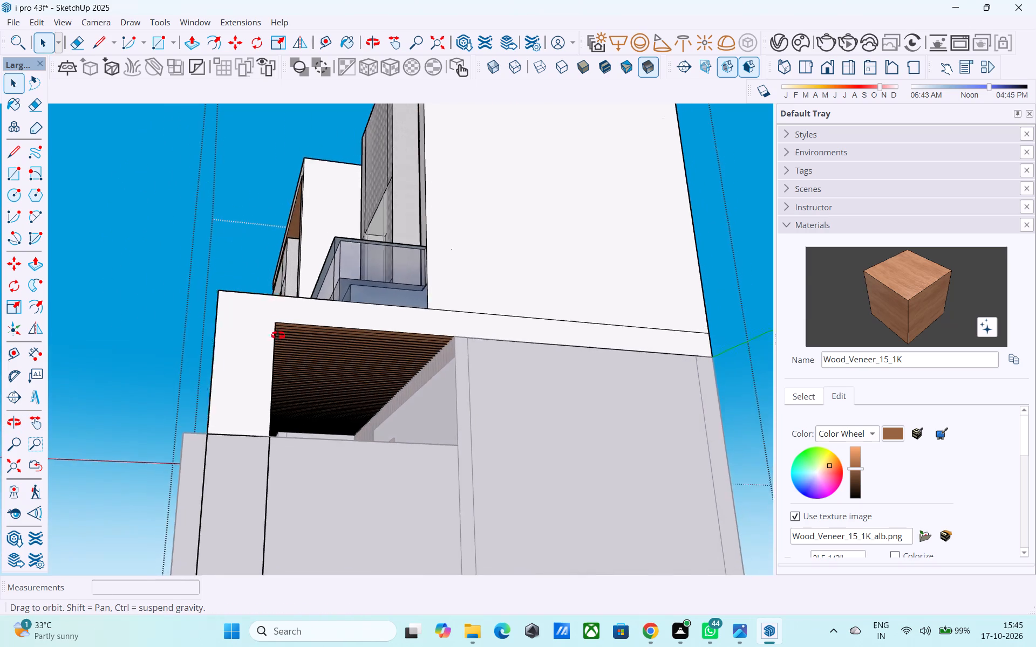
middle_drag(278, 335, 387, 333)
scroll(386, 335, down, 5)
middle_drag(326, 383, 556, 281)
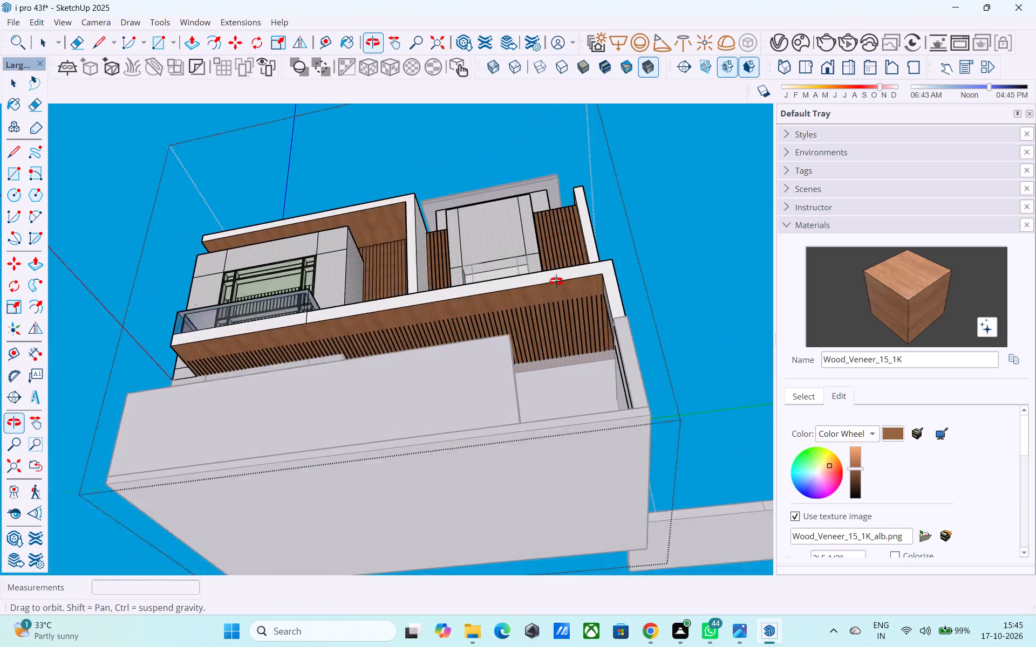
middle_drag(556, 281, 488, 284)
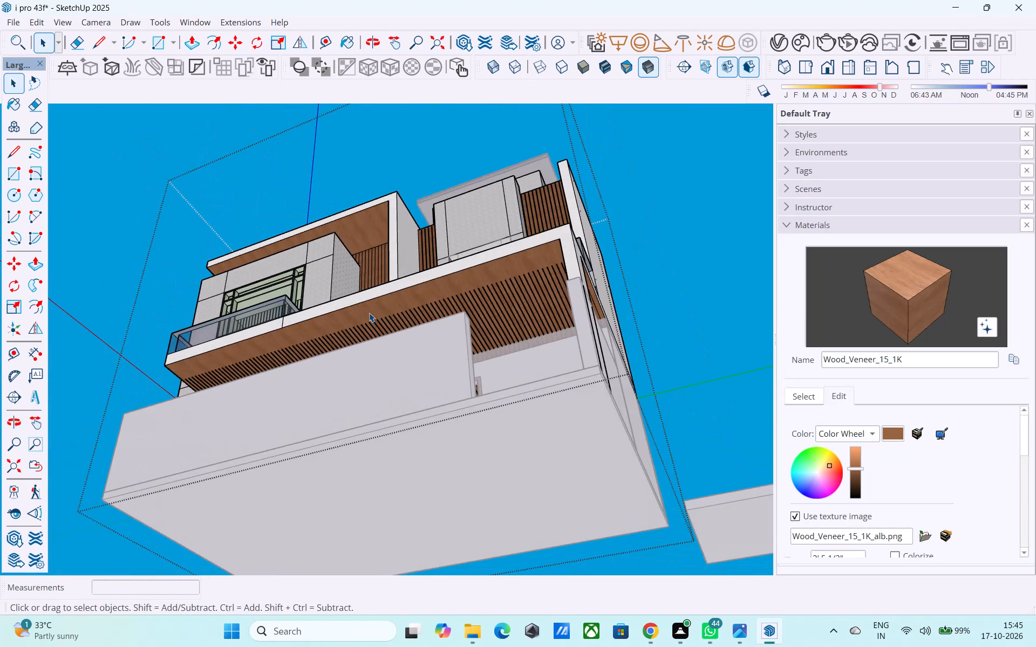
middle_drag(320, 334, 485, 303)
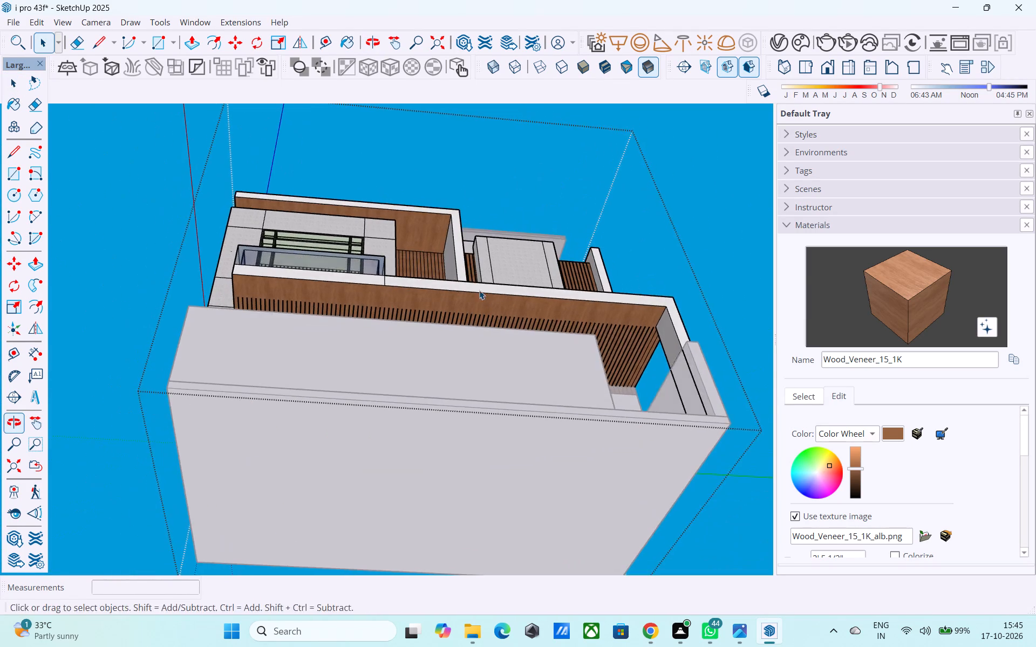
middle_drag(478, 290, 487, 476)
middle_drag(406, 374, 411, 359)
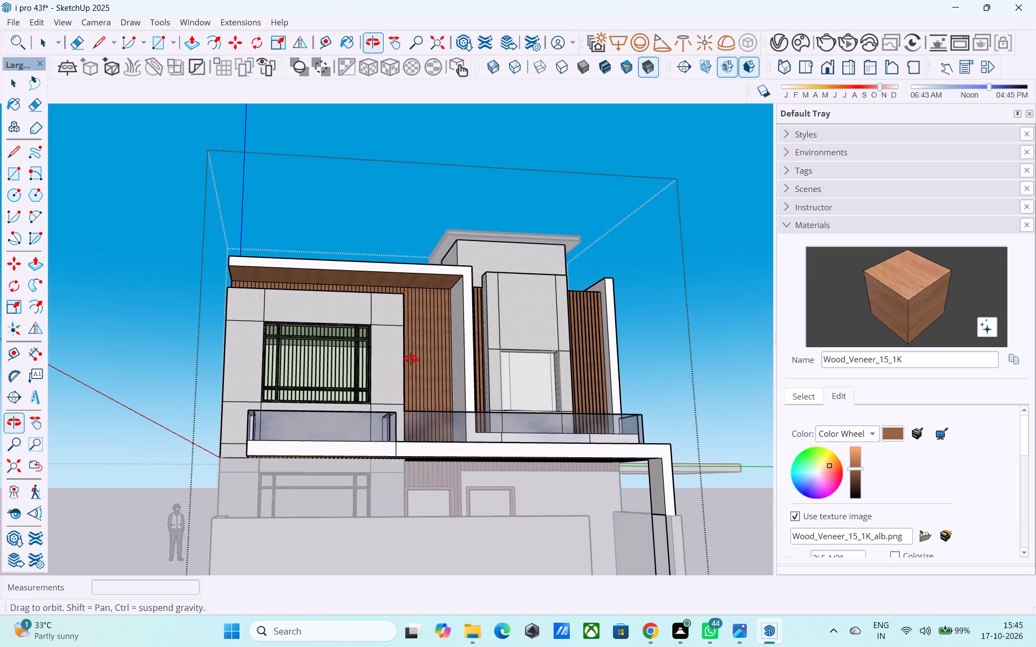
middle_drag(411, 359, 417, 368)
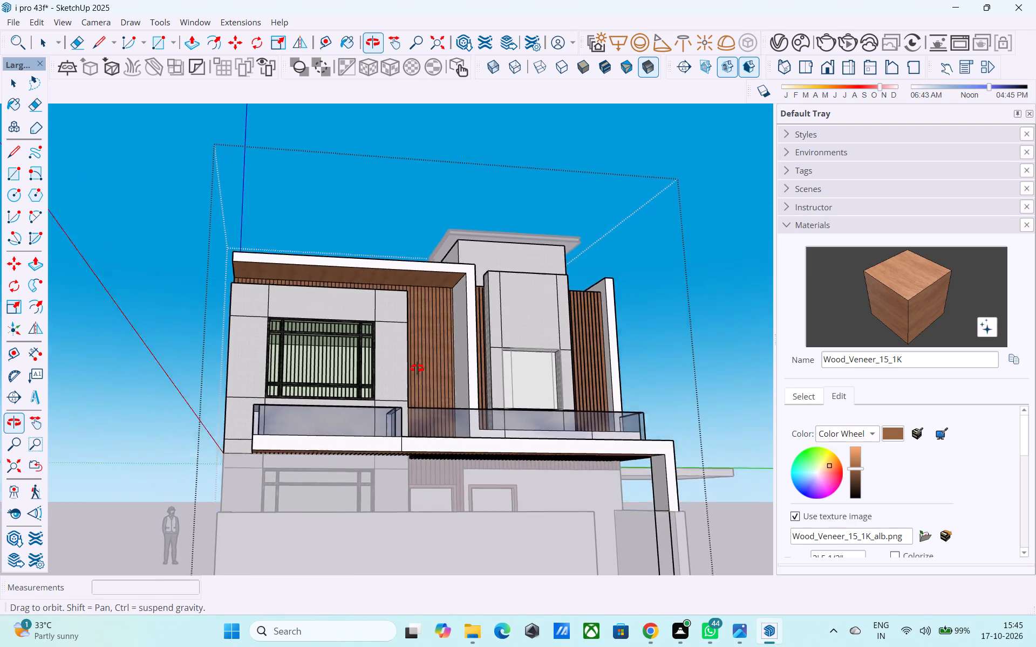
middle_drag(417, 368, 411, 407)
scroll(457, 348, down, 4)
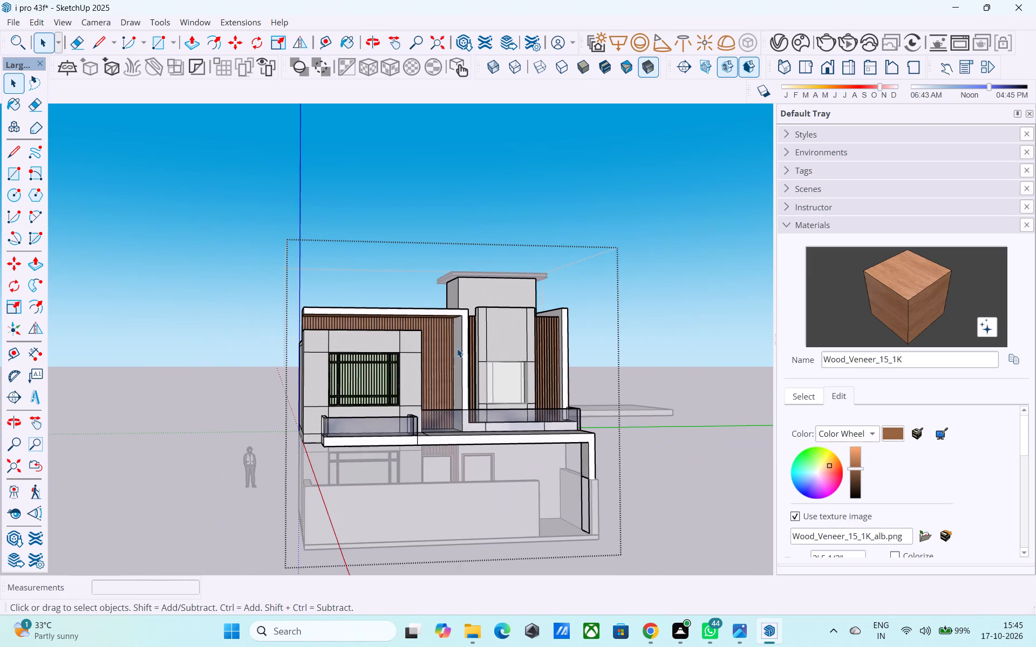
middle_drag(457, 348, 479, 446)
Save the model.
key(ctrl+s)
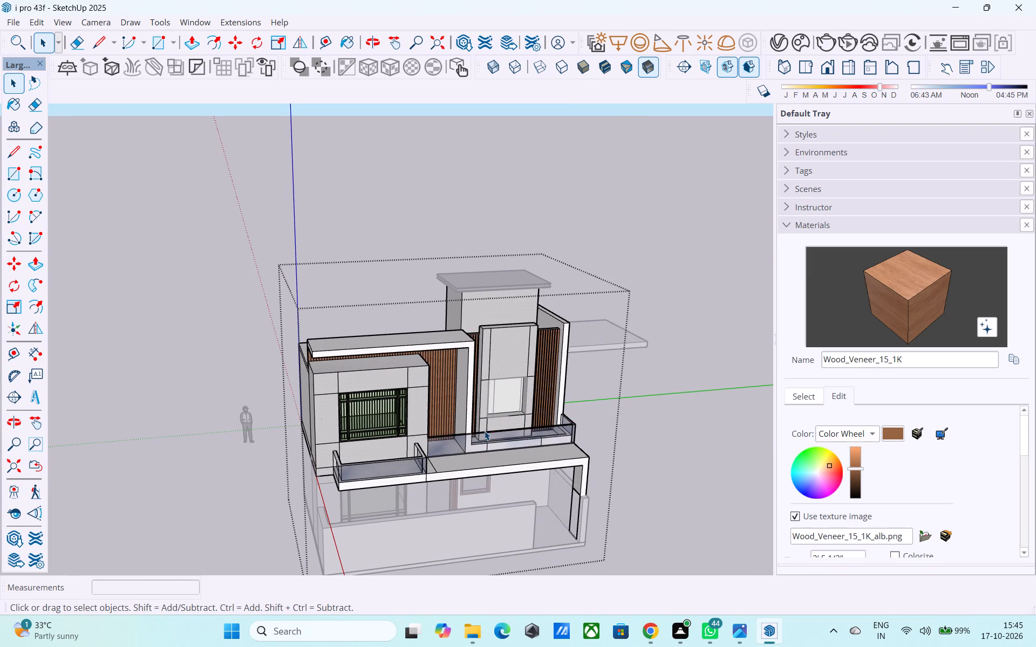
Draw a line down the balcony slab's front fascia, from the end of the joint line on its top surface to the bottom edge.
middle_drag(482, 432, 481, 416)
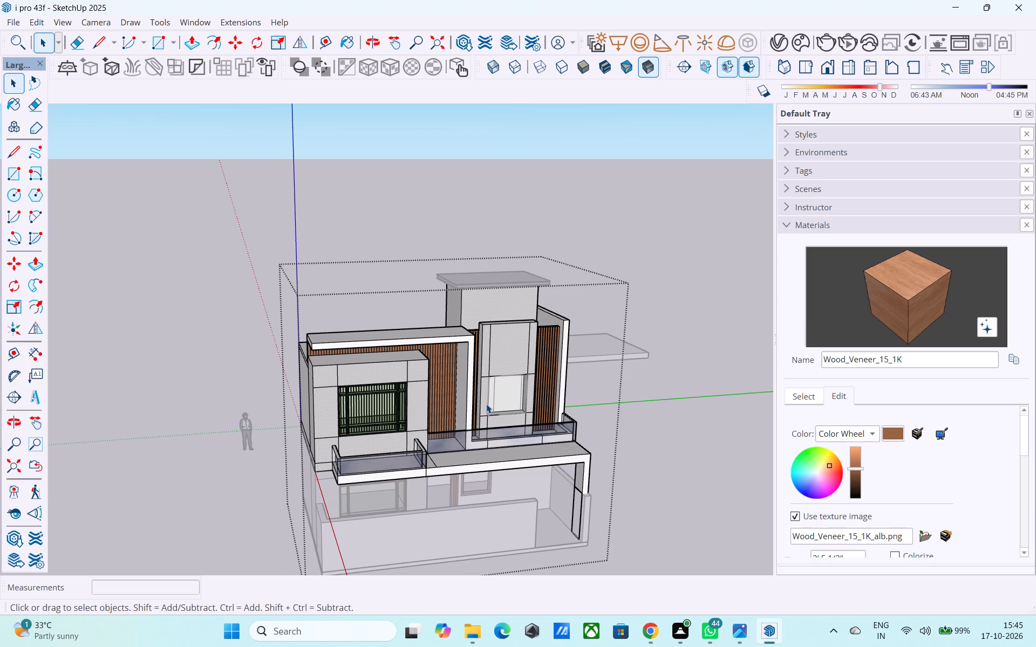
middle_drag(479, 405, 452, 389)
scroll(475, 453, up, 2)
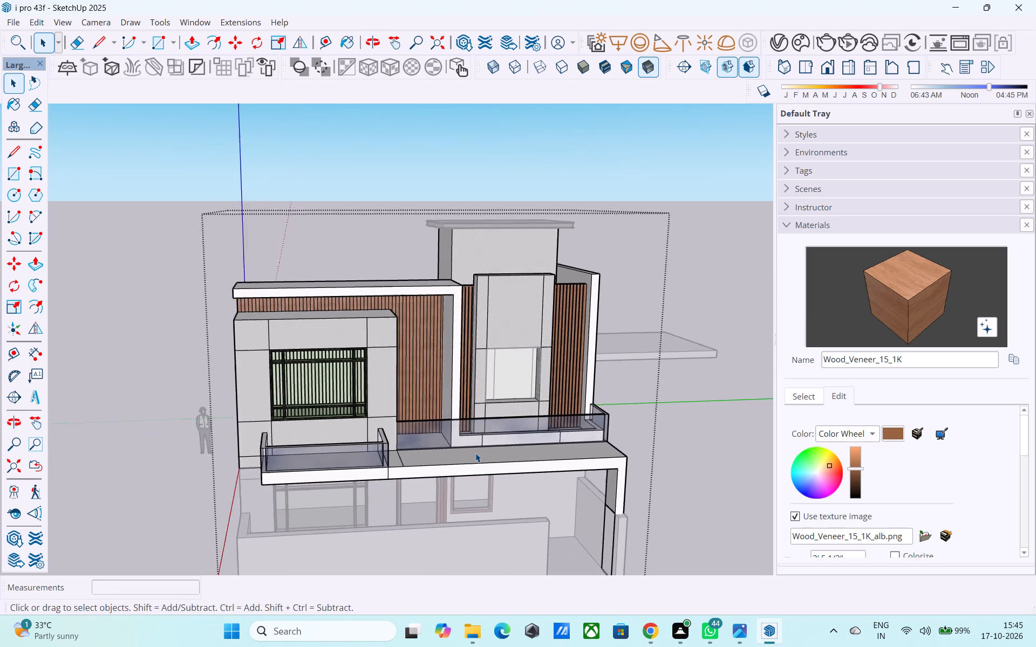
scroll(475, 453, up, 2)
scroll(476, 451, down, 5)
middle_drag(476, 451, 459, 438)
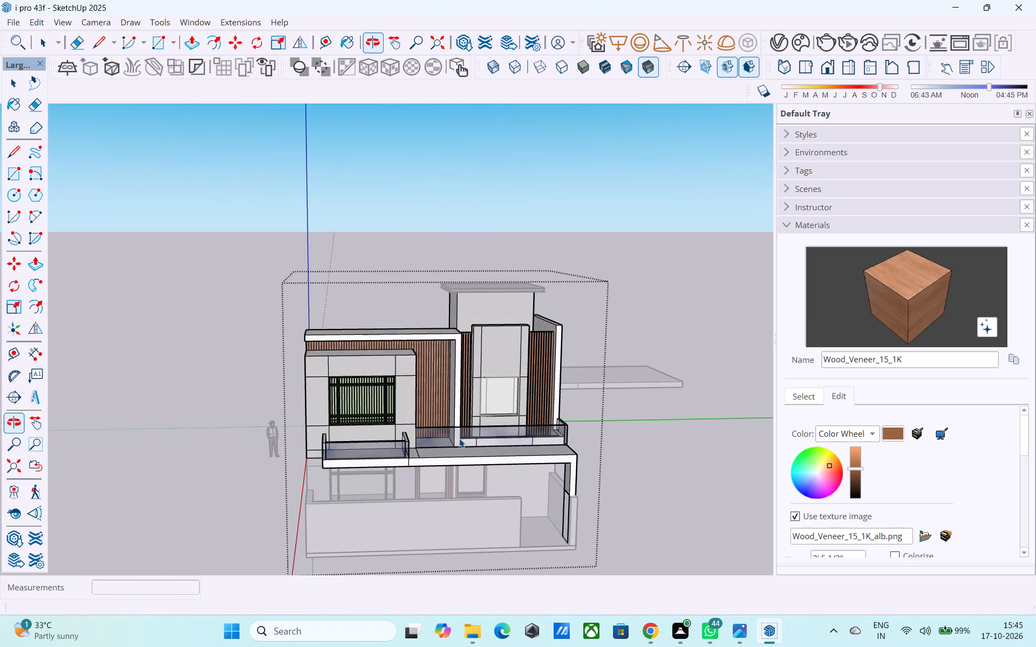
scroll(464, 452, up, 13)
click(454, 469)
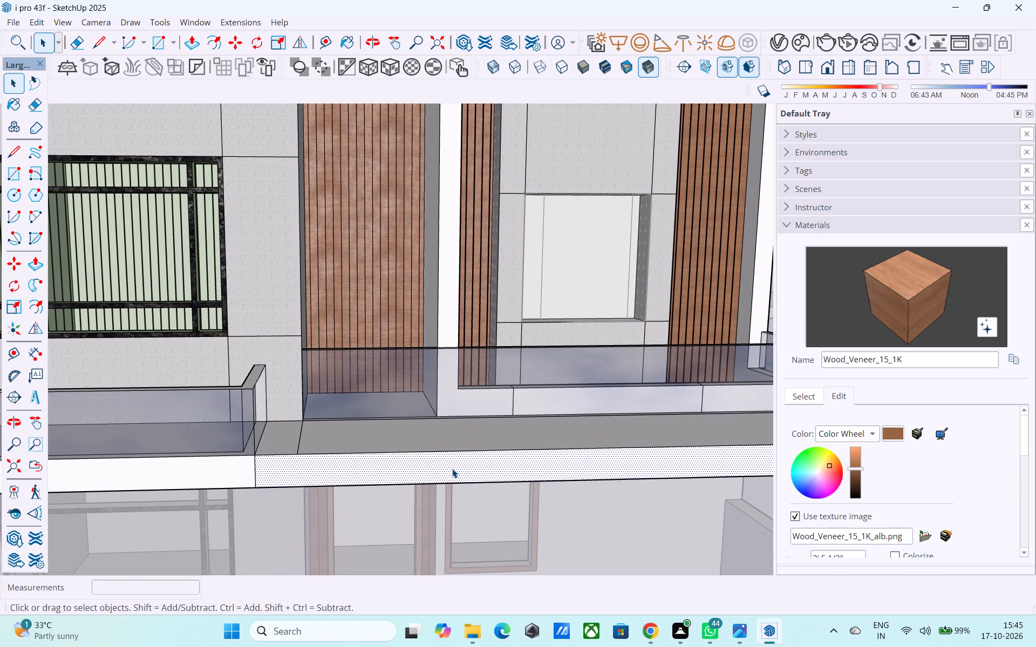
scroll(452, 469, down, 4)
middle_drag(452, 469, 464, 472)
scroll(411, 478, up, 4)
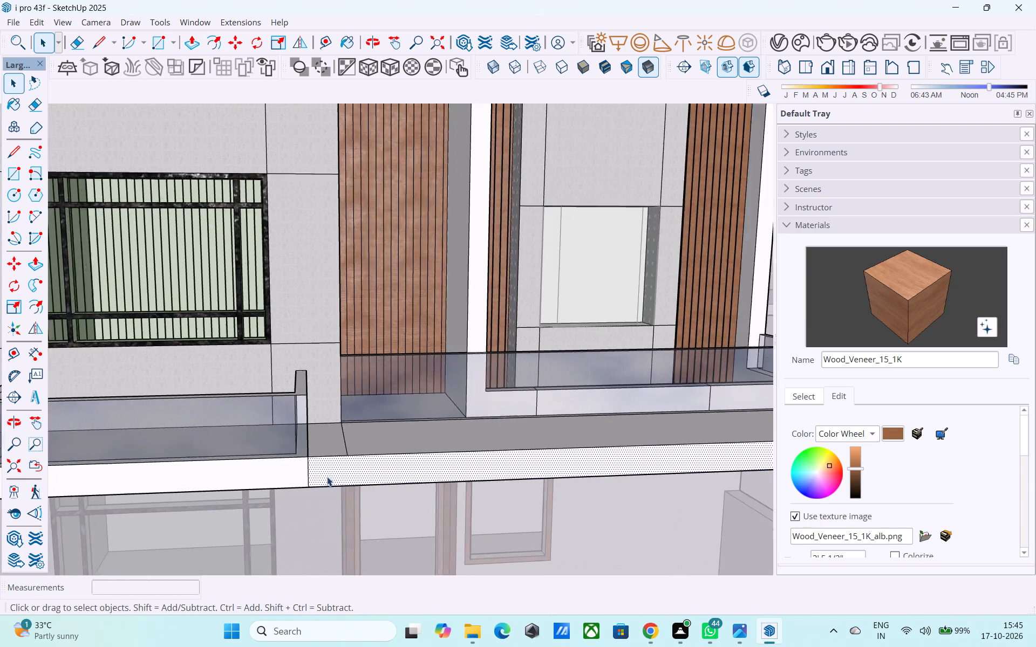
scroll(327, 477, up, 1)
middle_drag(326, 463, 303, 502)
scroll(324, 470, up, 4)
click(298, 500)
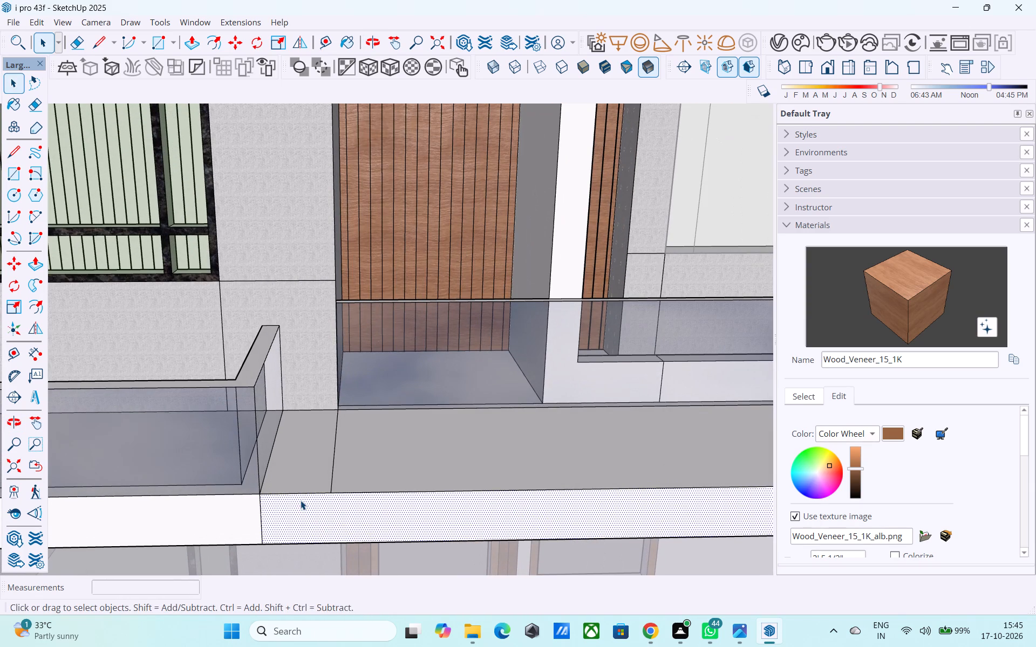
key(l)
click(329, 492)
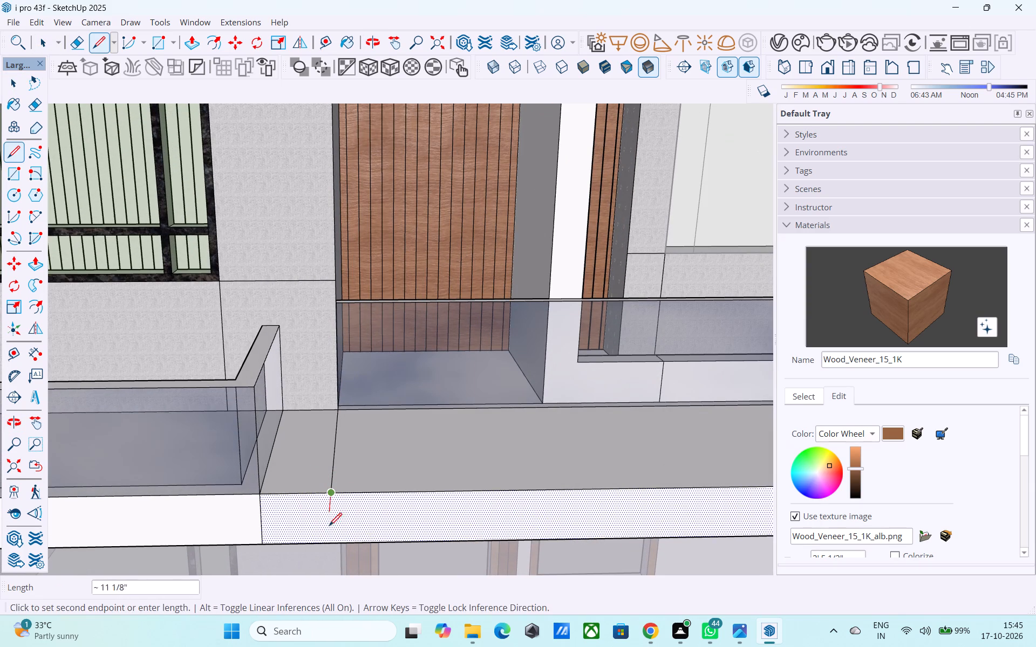
click(332, 547)
scroll(306, 529, up, 4)
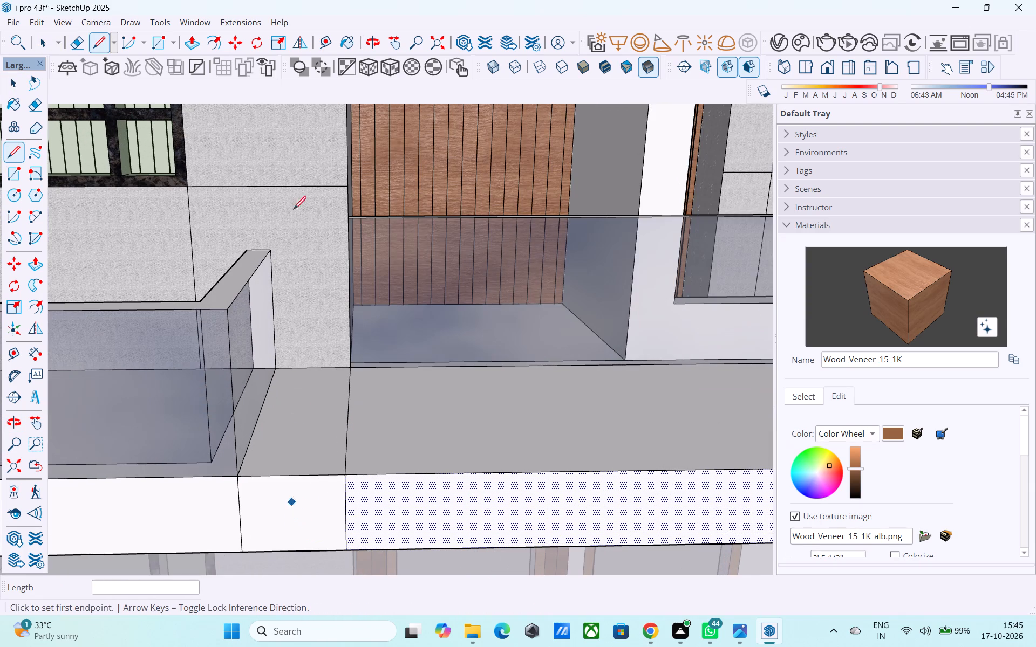
Push the short white fascia section between the two balconies back 4' to the wall face.
click(38, 45)
click(320, 490)
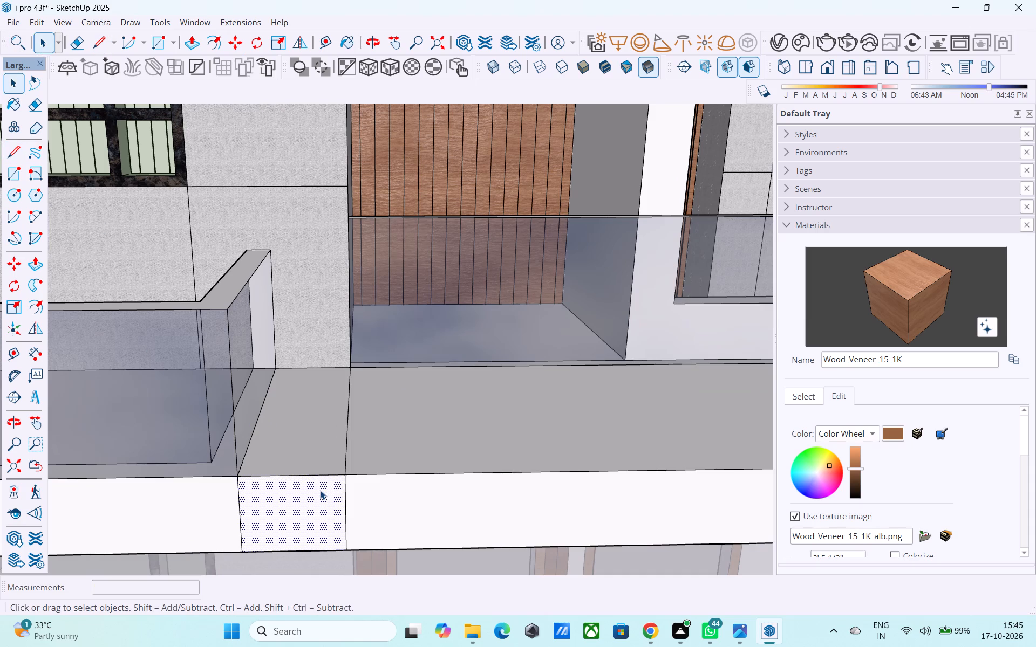
click(184, 39)
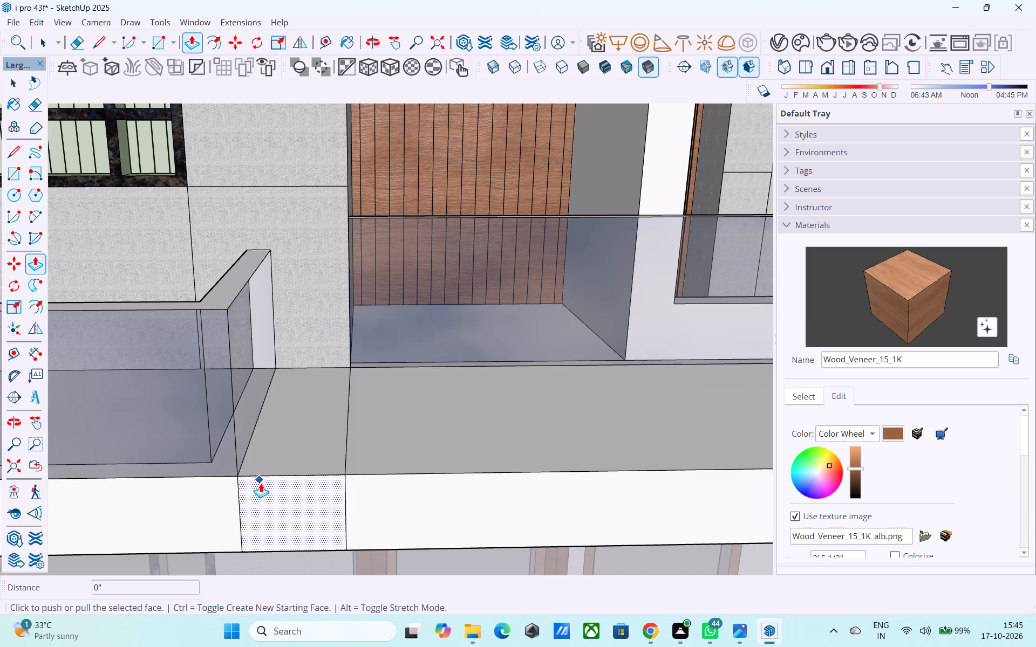
click(263, 486)
click(298, 273)
Erase the four leftover slat lines hanging in the gap between the two balcony slabs.
middle_drag(290, 384, 342, 267)
scroll(276, 313, down, 5)
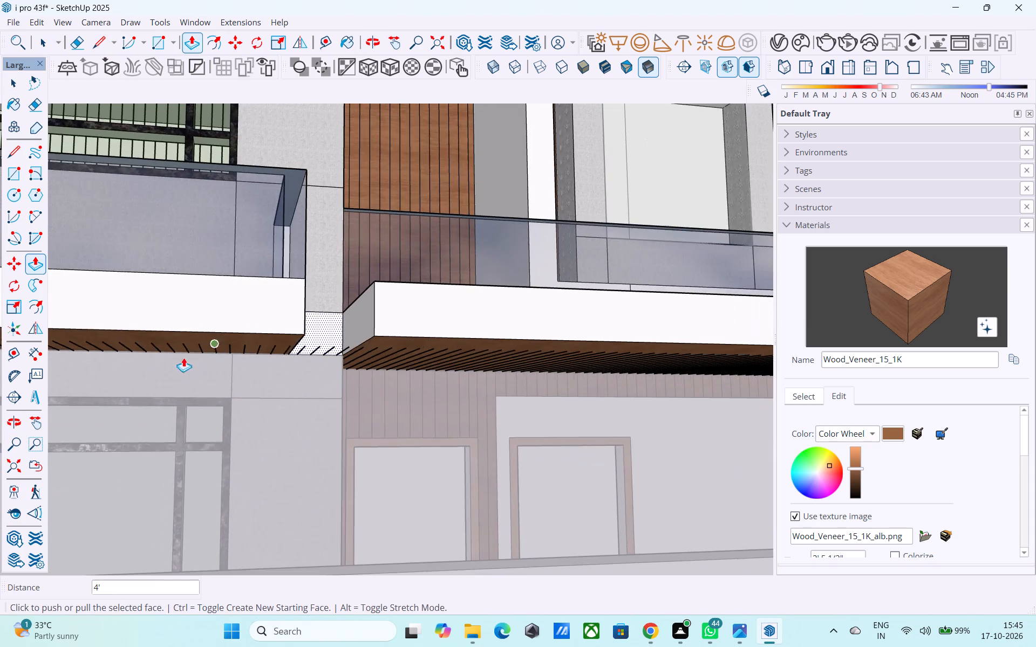
scroll(161, 357, down, 2)
middle_drag(250, 348, 235, 456)
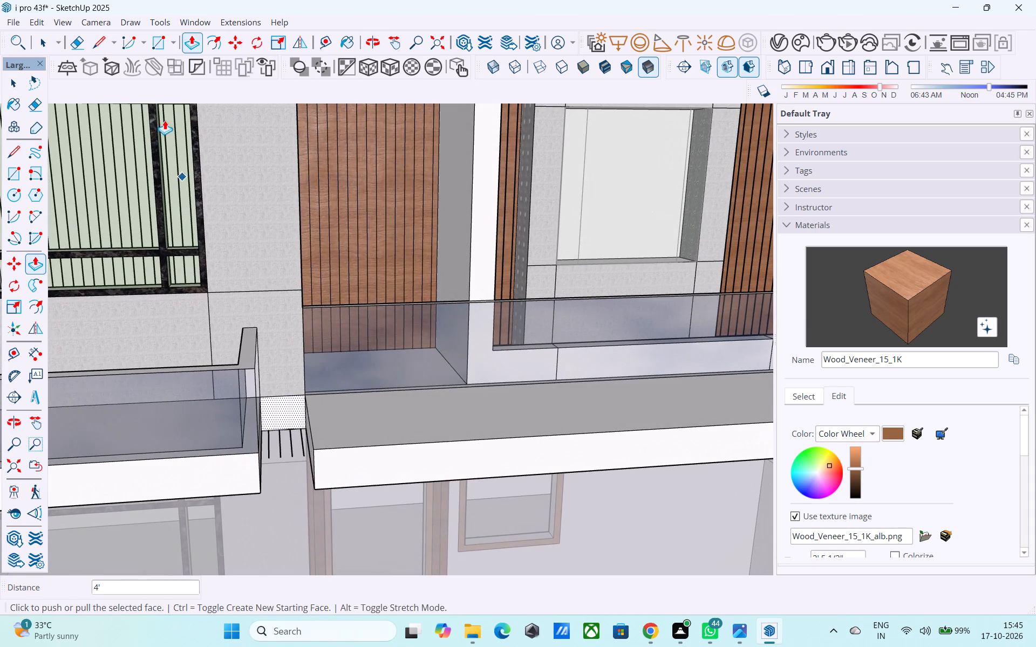
click(73, 43)
scroll(290, 441, up, 9)
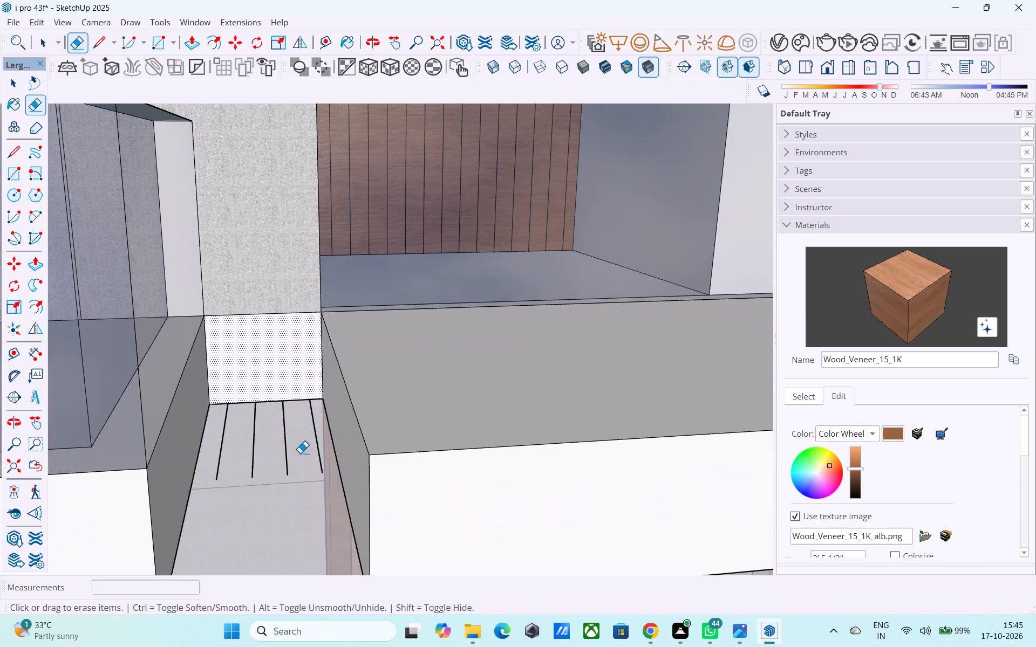
click(315, 439)
click(315, 439)
drag(312, 438, 307, 439)
drag(322, 442, 304, 434)
drag(299, 449, 232, 443)
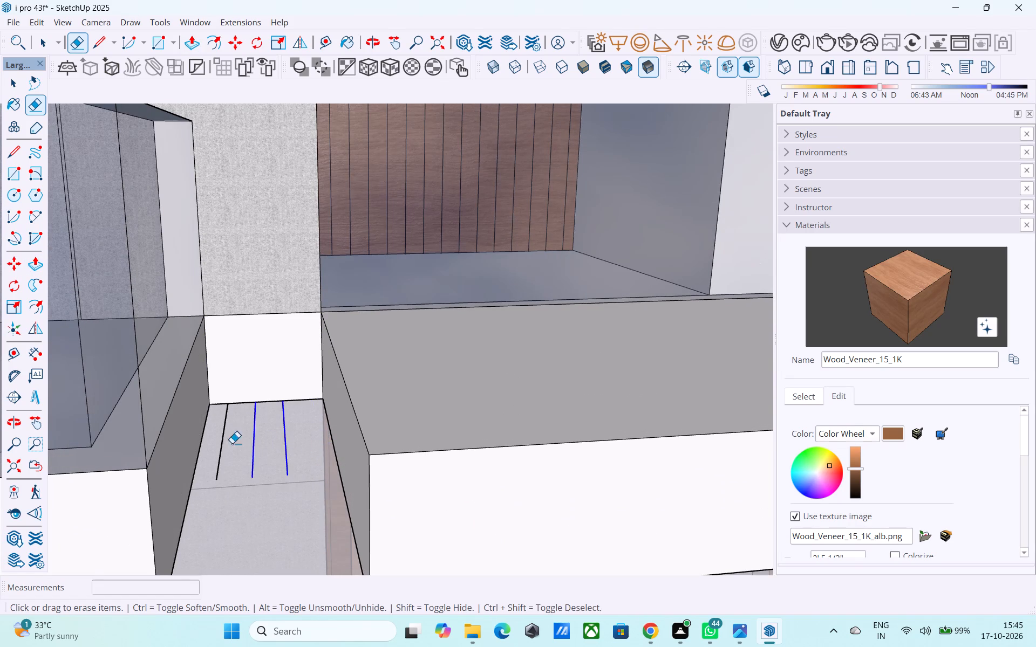
drag(232, 443, 206, 444)
Draw lines across the front and outer side of the corner column, level with the underside of the balcony slab.
scroll(264, 421, down, 5)
middle_drag(266, 474, 241, 320)
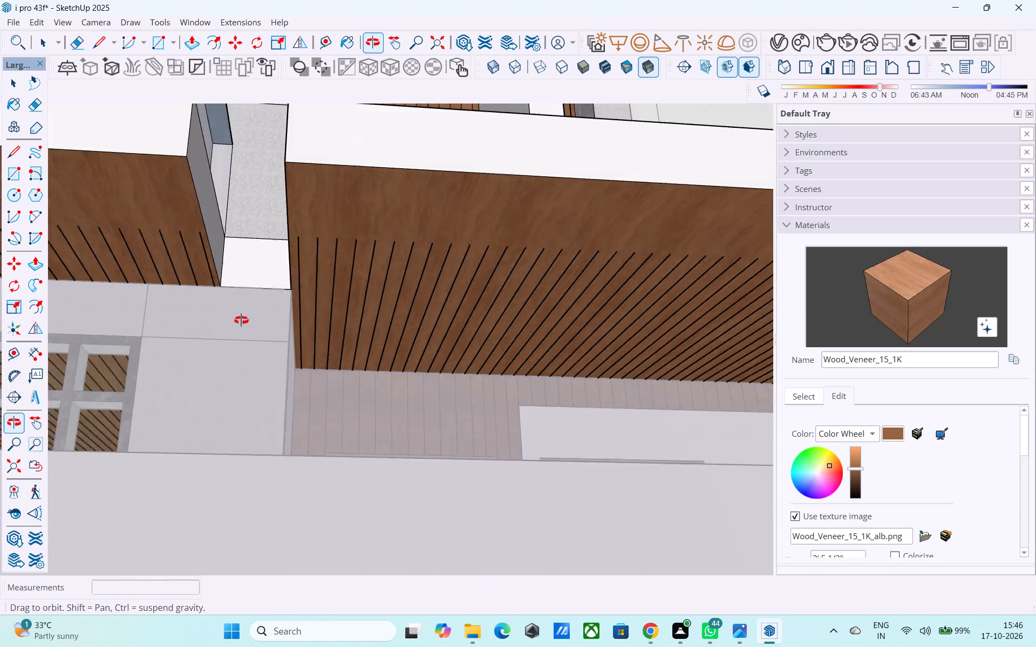
middle_drag(241, 320, 231, 360)
click(35, 47)
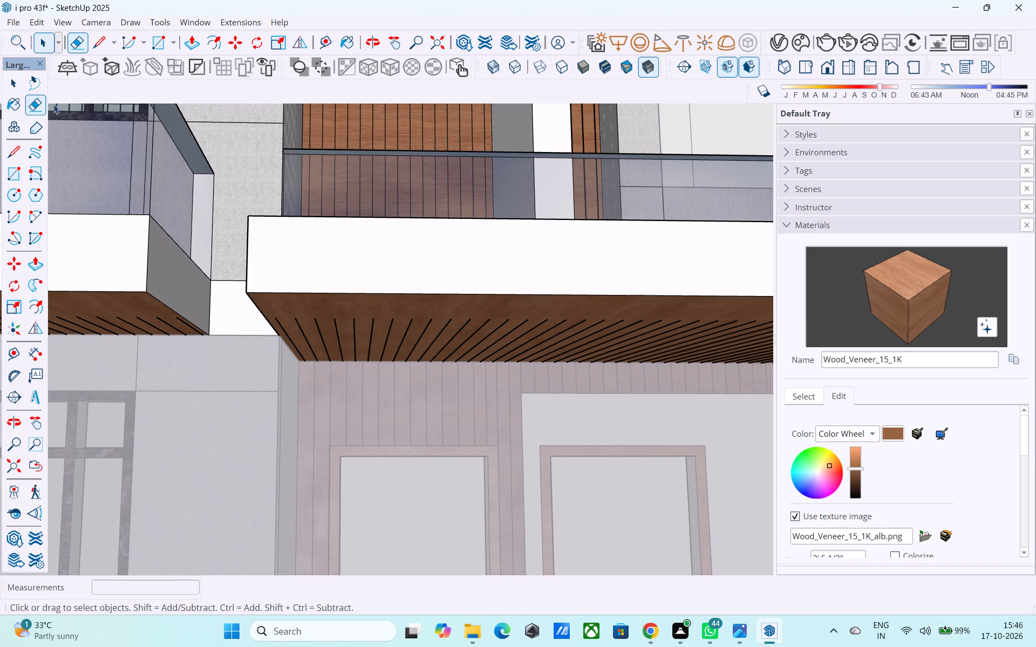
scroll(23, 254, down, 8)
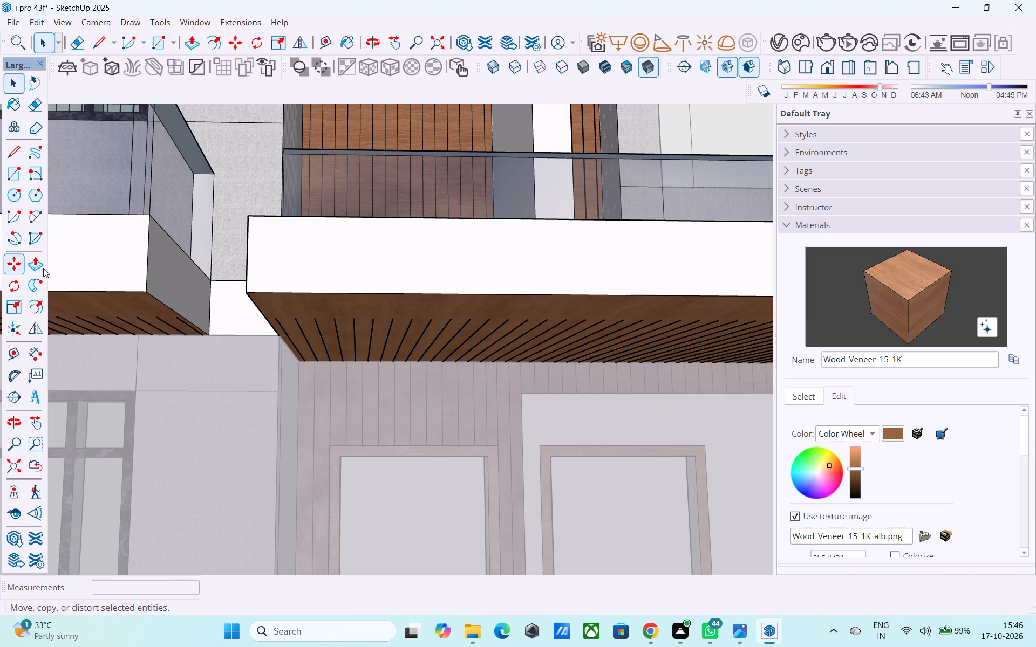
scroll(253, 281, down, 4)
scroll(140, 312, down, 7)
scroll(317, 302, up, 3)
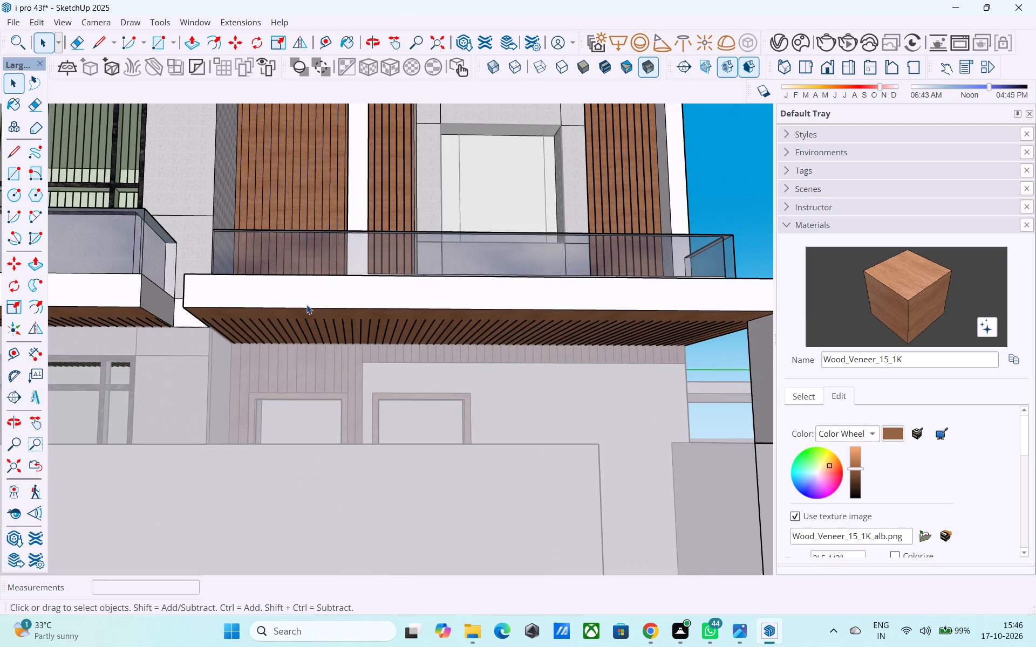
scroll(294, 309, down, 4)
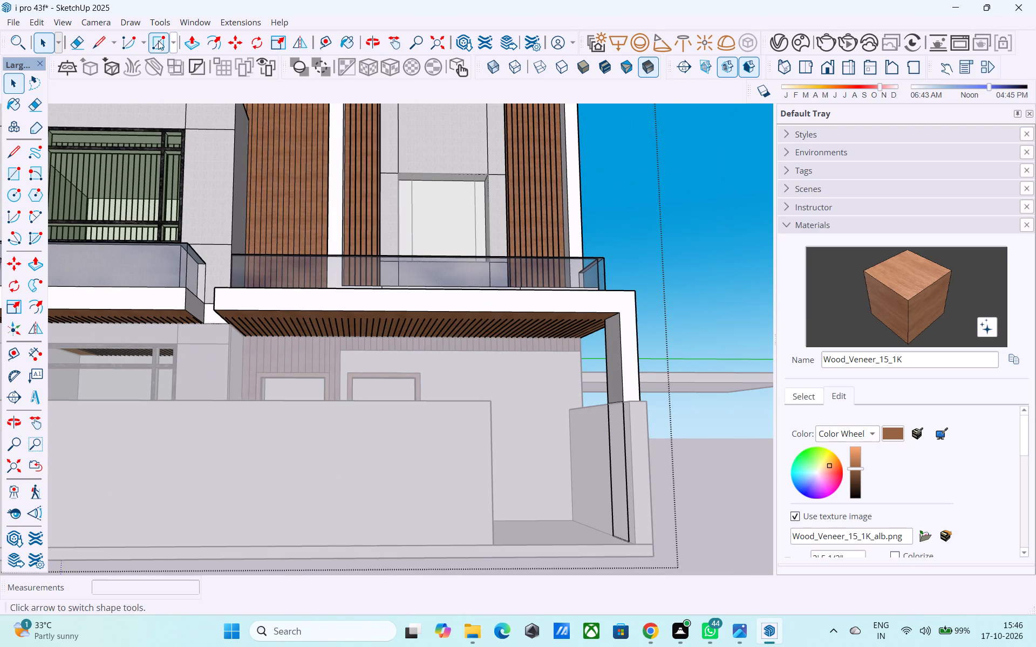
click(108, 38)
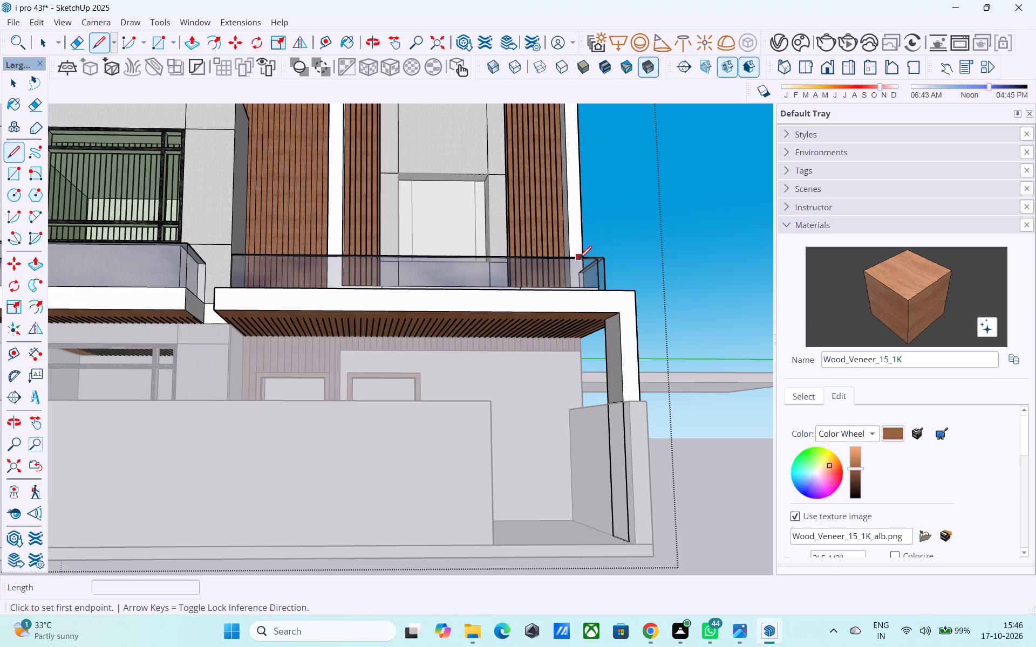
scroll(579, 260, down, 1)
scroll(508, 256, down, 1)
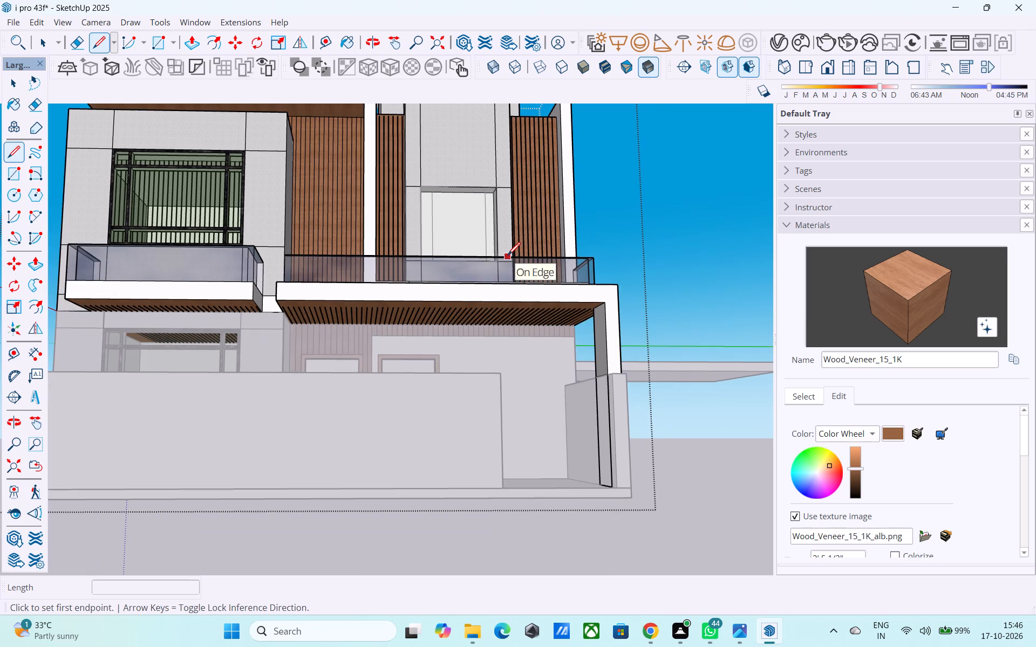
middle_drag(551, 272, 407, 300)
scroll(428, 355, up, 7)
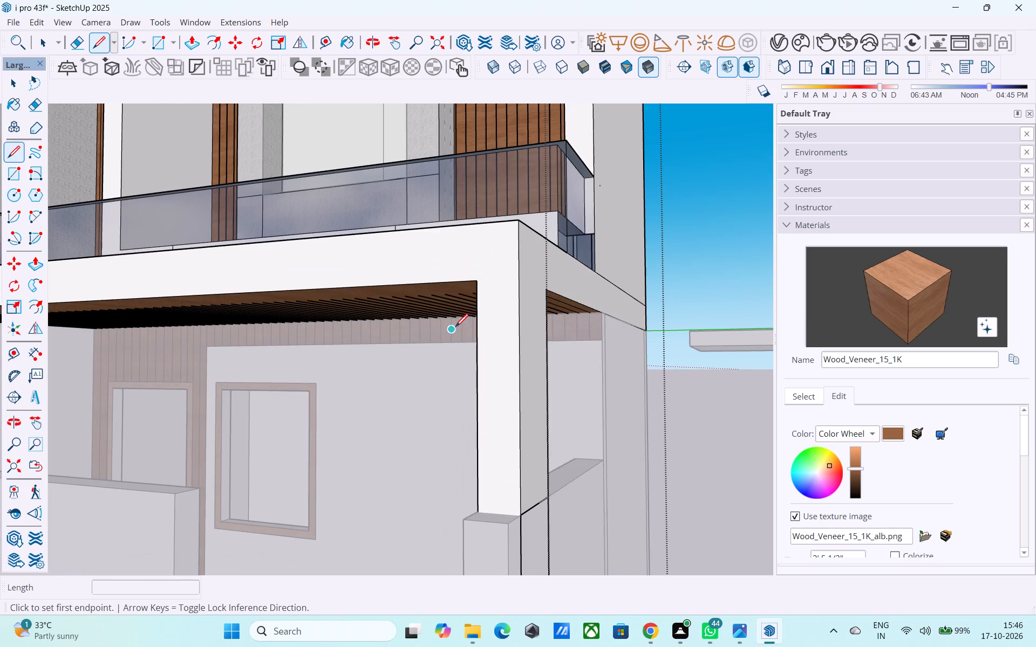
scroll(480, 298, up, 4)
click(475, 274)
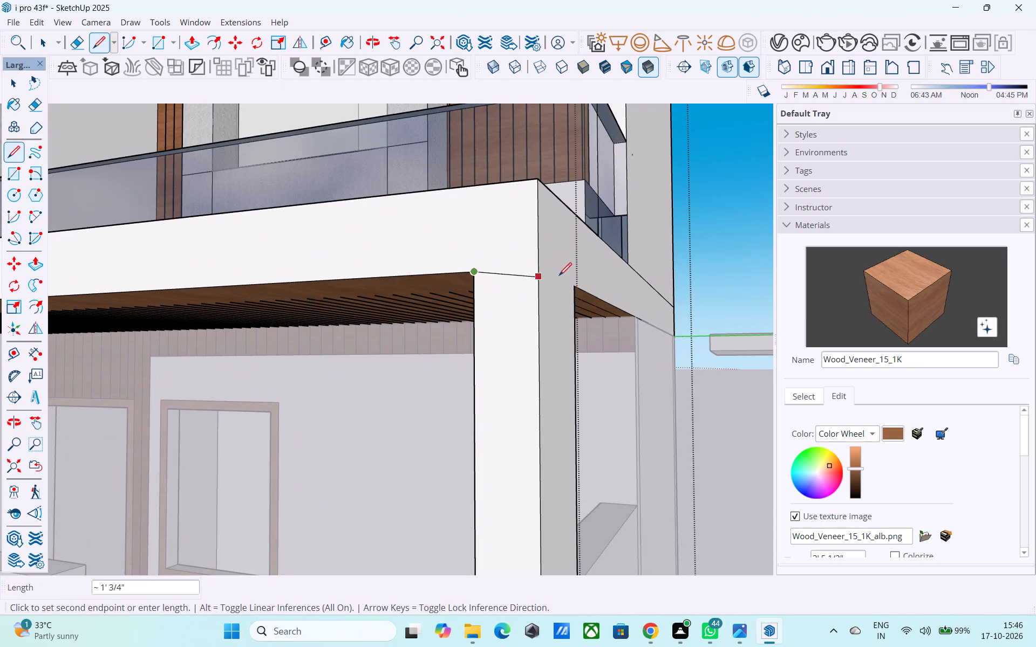
click(541, 264)
click(537, 267)
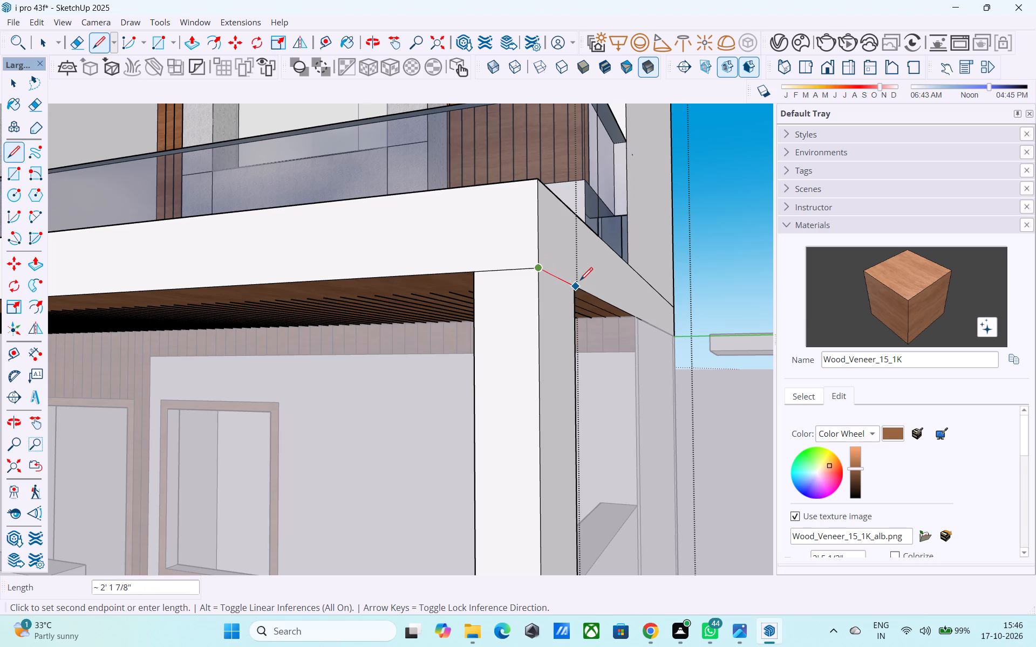
middle_drag(581, 285, 456, 275)
scroll(381, 267, up, 3)
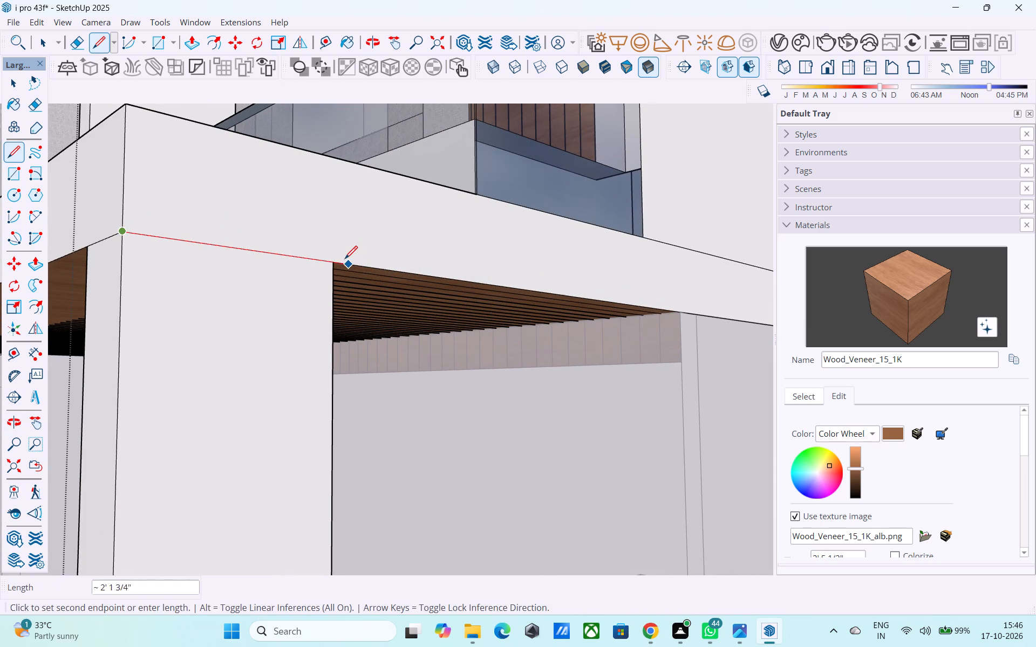
click(333, 265)
Offset the outline of the long balcony slab's front face 2" inward.
scroll(346, 279, down, 6)
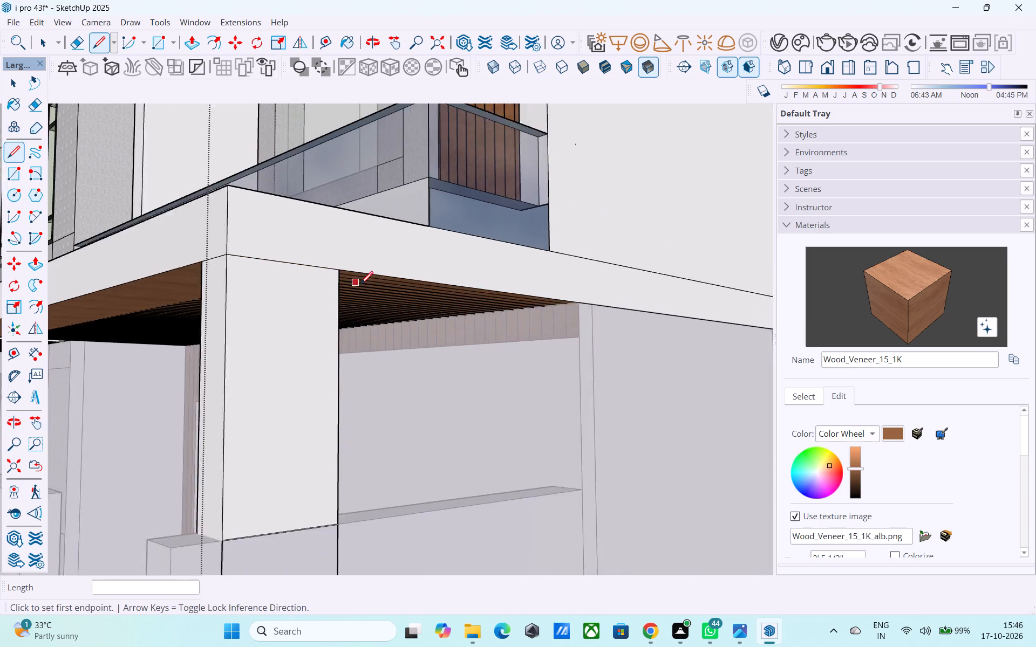
scroll(391, 300, down, 4)
middle_drag(399, 300, 482, 307)
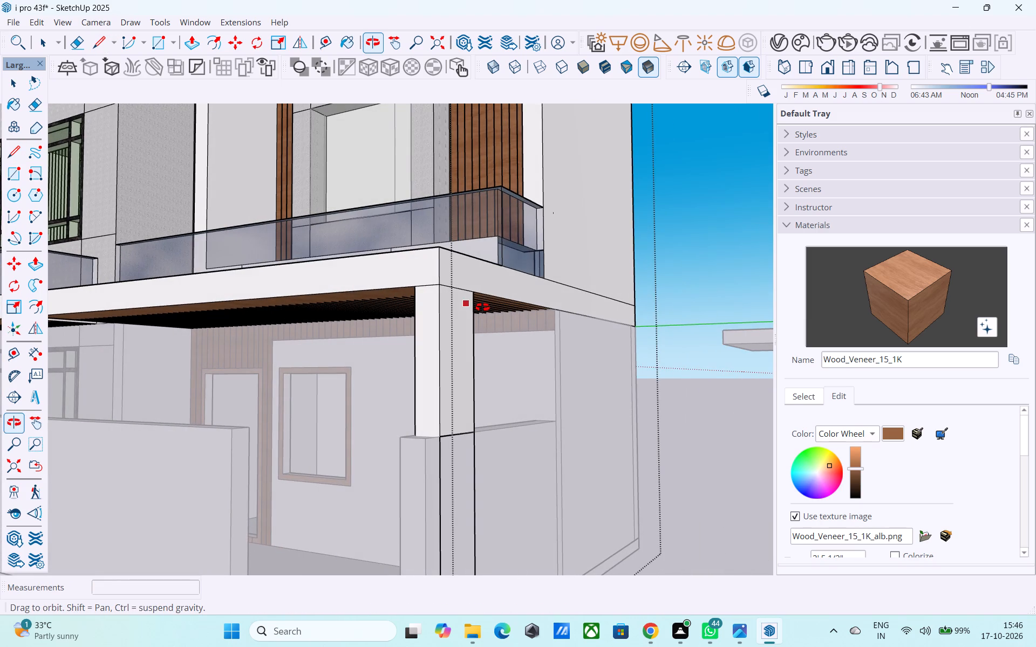
middle_drag(482, 307, 573, 331)
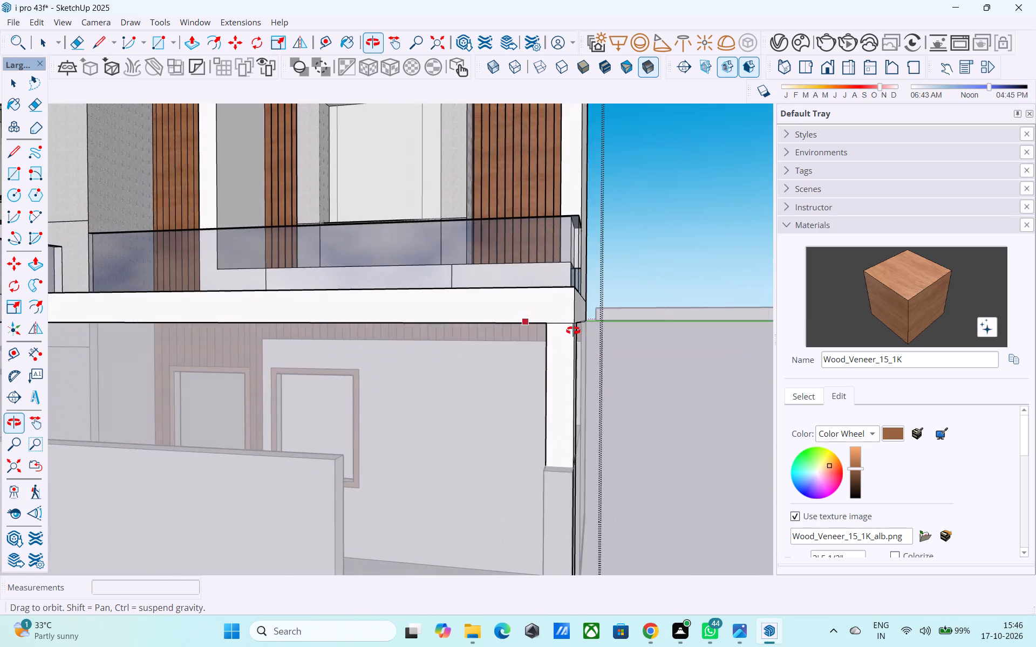
middle_drag(573, 331, 590, 330)
scroll(658, 314, down, 1)
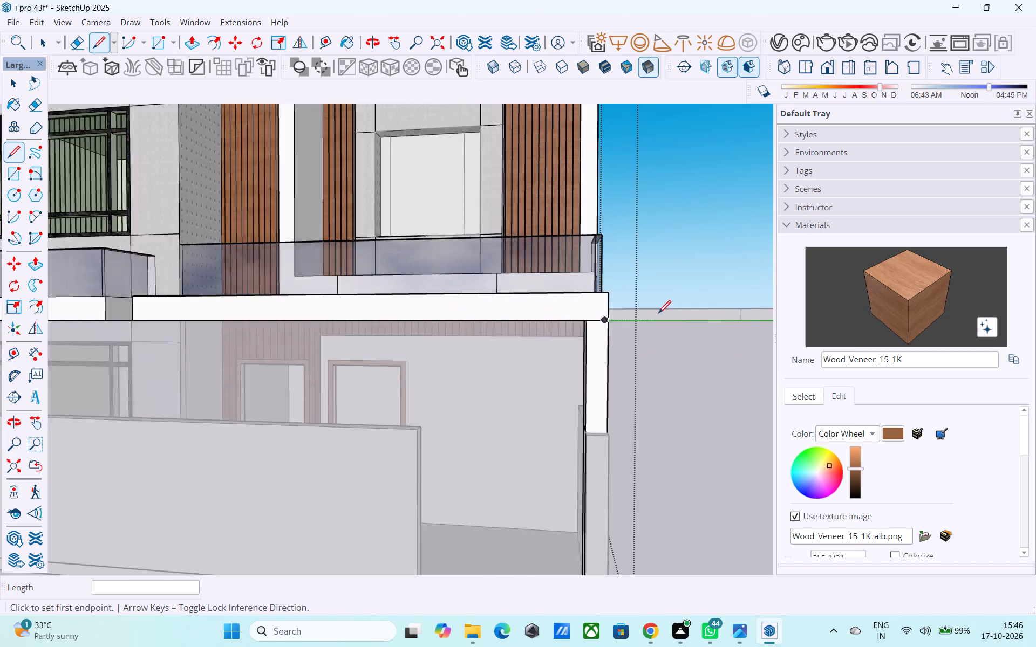
scroll(658, 314, down, 1)
scroll(446, 324, up, 2)
middle_drag(345, 307, 363, 347)
middle_drag(364, 347, 446, 336)
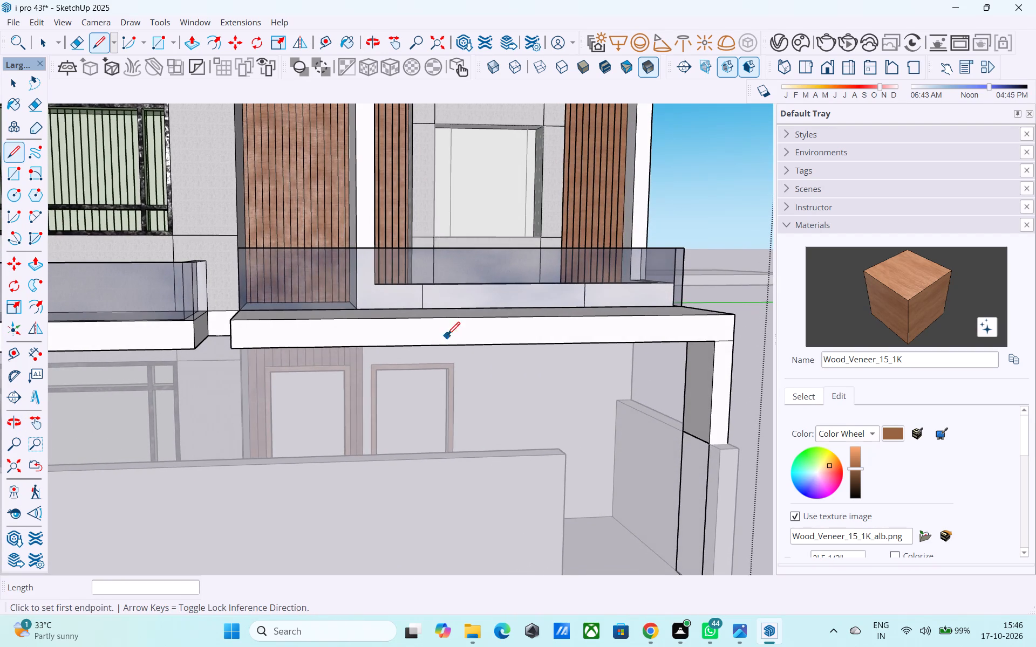
scroll(529, 331, down, 4)
scroll(244, 348, up, 3)
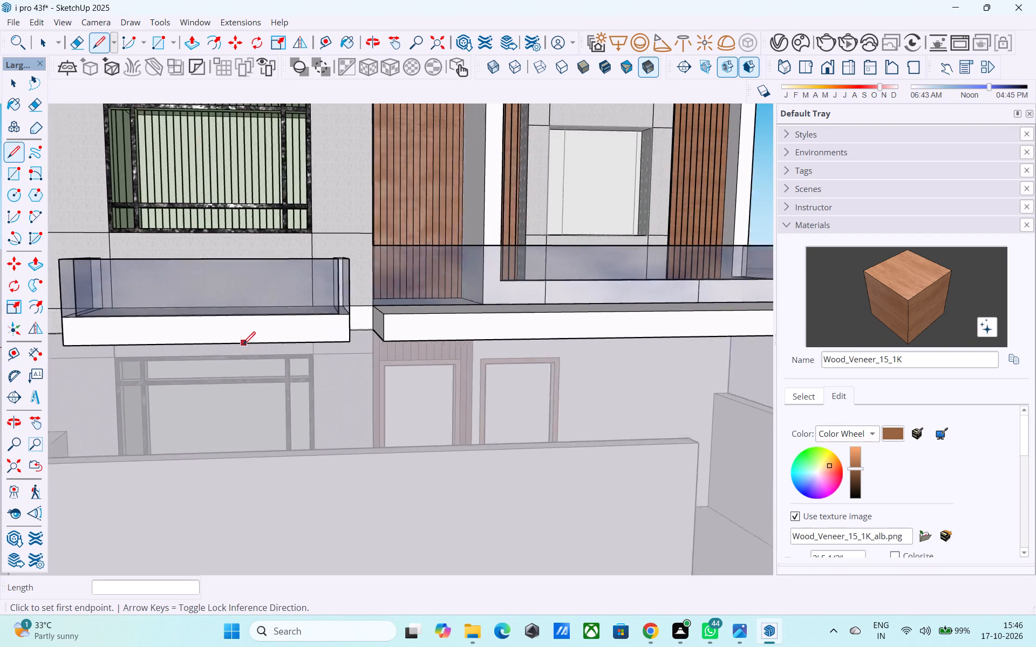
scroll(243, 346, up, 1)
key(space)
click(436, 319)
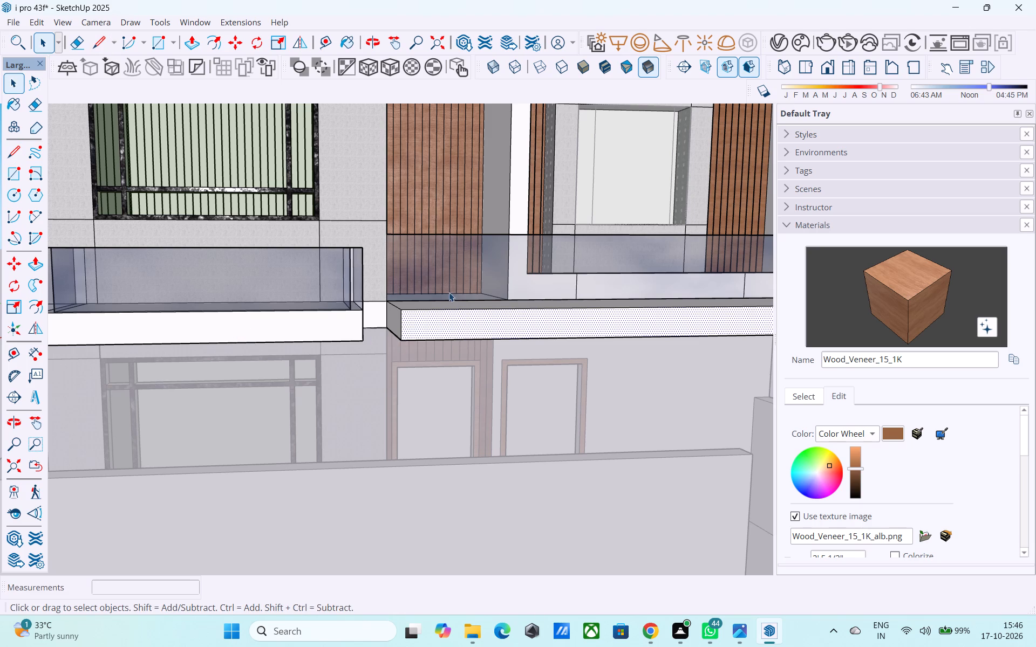
key(f)
click(457, 315)
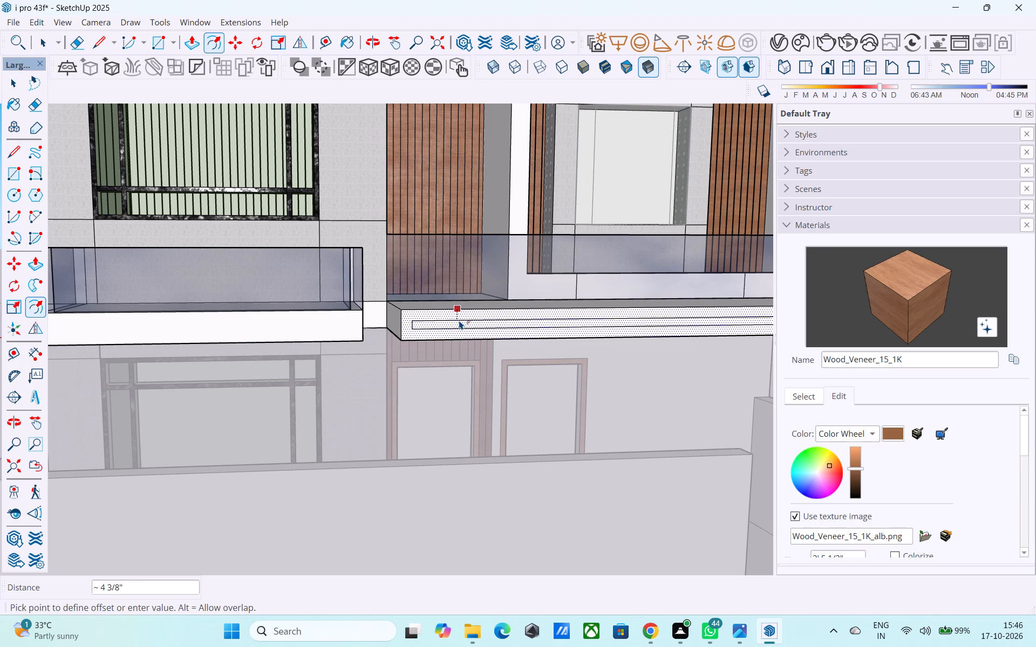
key(2)
key(shift+quotedbl)
key(Return)
key(space)
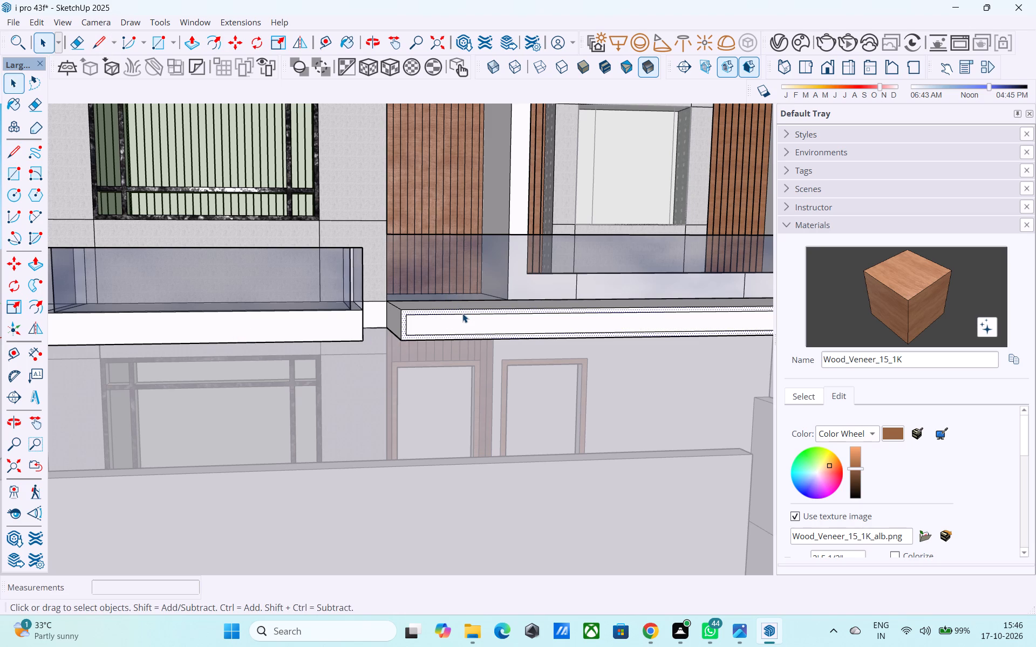
Offset the outline of the smaller balcony slab's front face 2" inward.
scroll(306, 304, down, 6)
scroll(247, 319, up, 7)
click(240, 315)
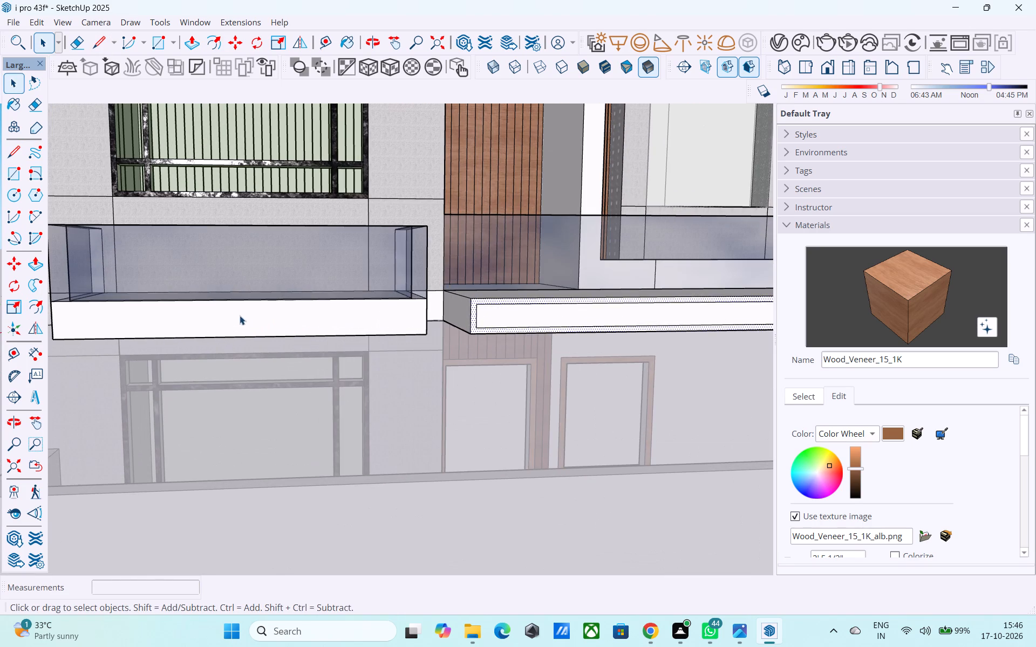
key(f)
click(240, 315)
text(2")
key(Return)
key(space)
Draw two 2" lines from the smaller slab's inset corners to its outer edge, at the end beside the gap.
key(l)
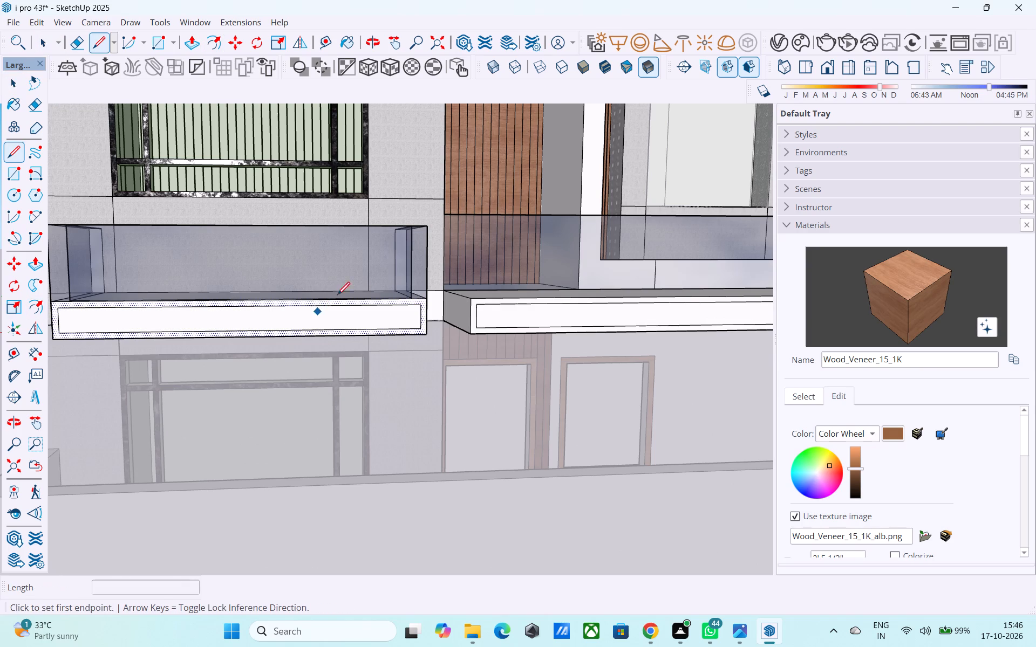
scroll(438, 315, up, 7)
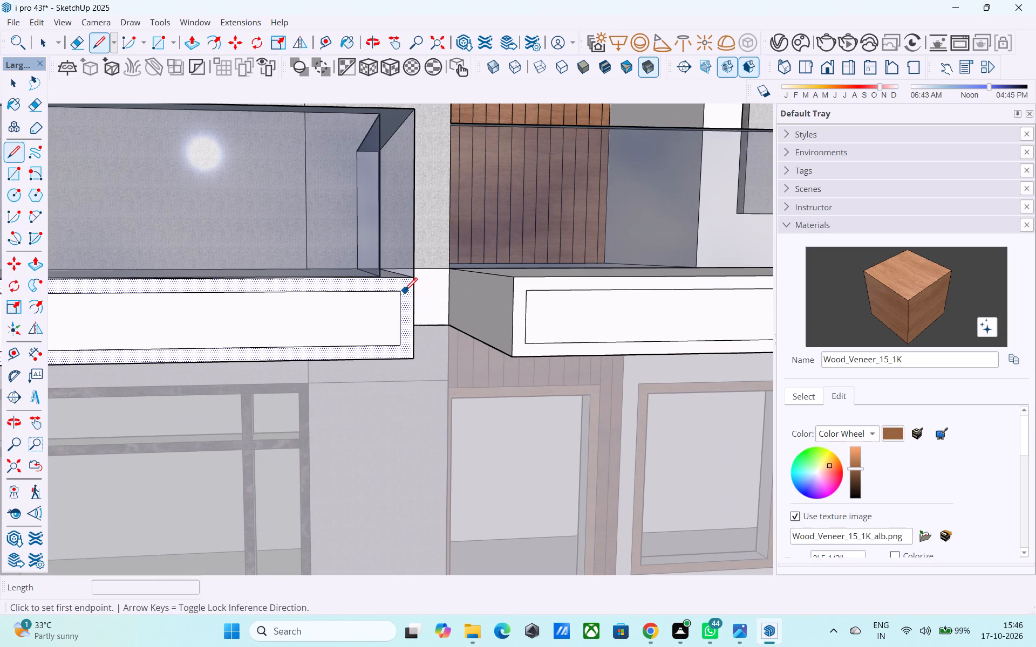
click(401, 291)
click(413, 295)
click(399, 343)
click(412, 344)
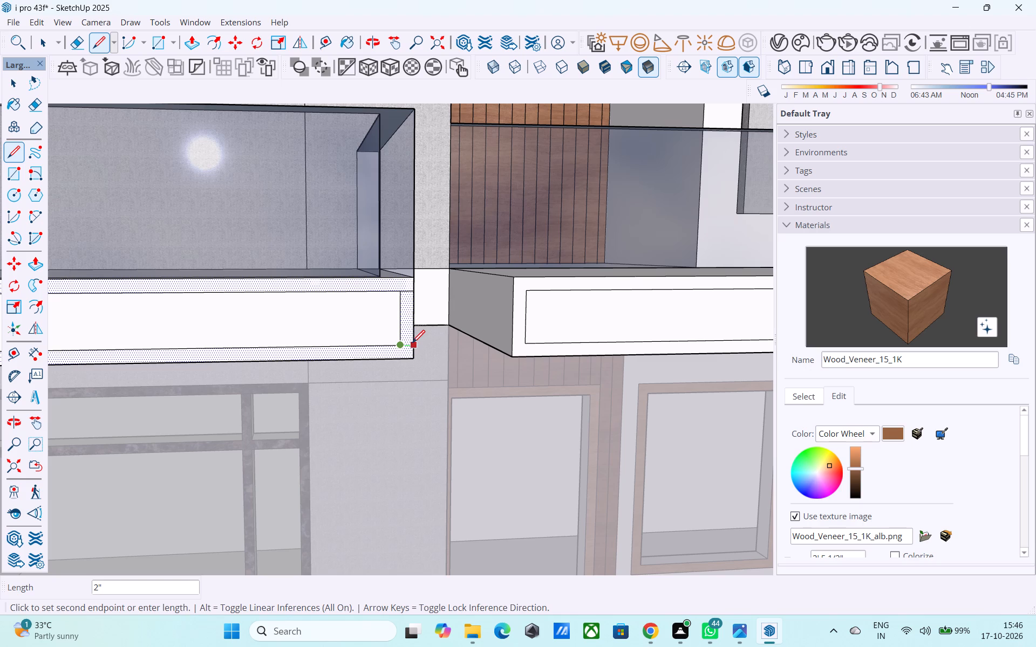
Draw two 2" lines from the long slab's inset corners to its outer edge, at the end beside the gap.
click(530, 293)
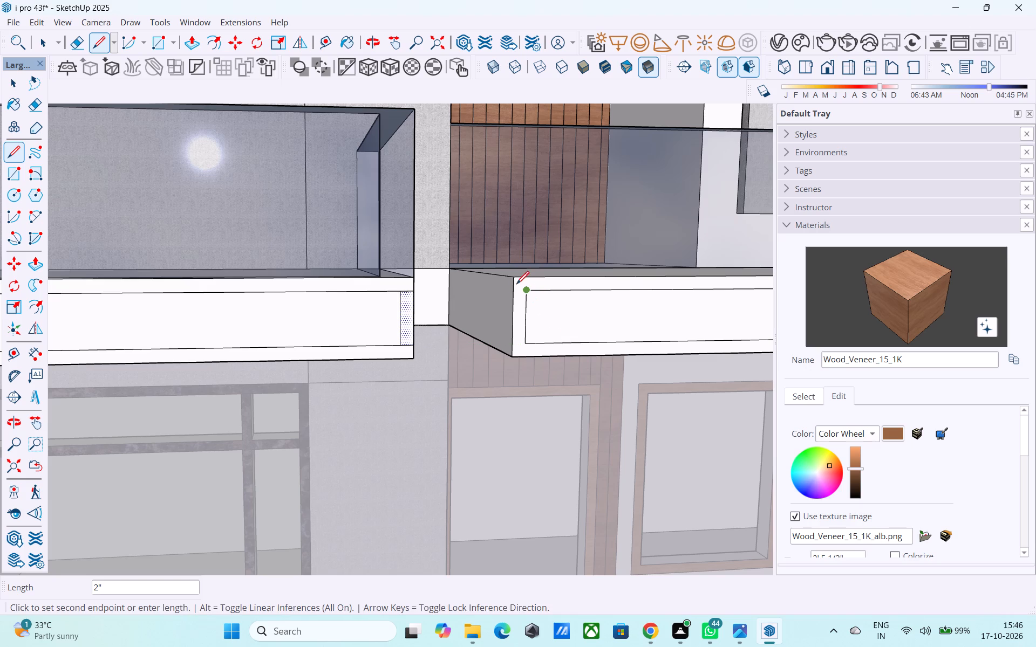
click(512, 285)
click(526, 339)
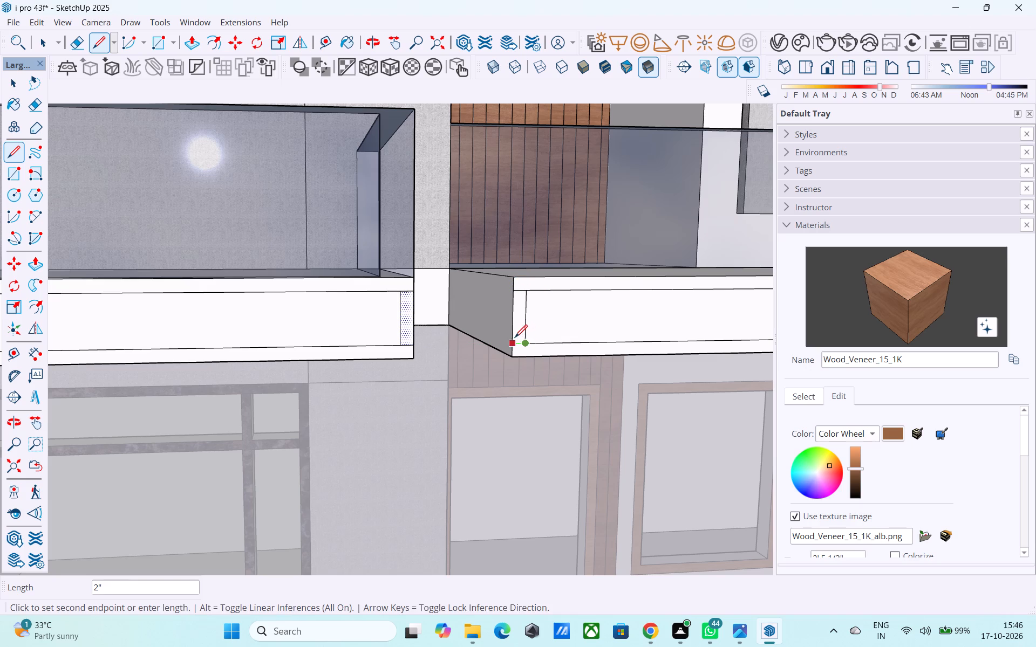
click(513, 341)
Draw two 4' lines along the long slab's end face beside the gap, carrying the front inset's upper and lower edges back to the wall.
click(514, 291)
scroll(464, 284, up, 7)
click(439, 271)
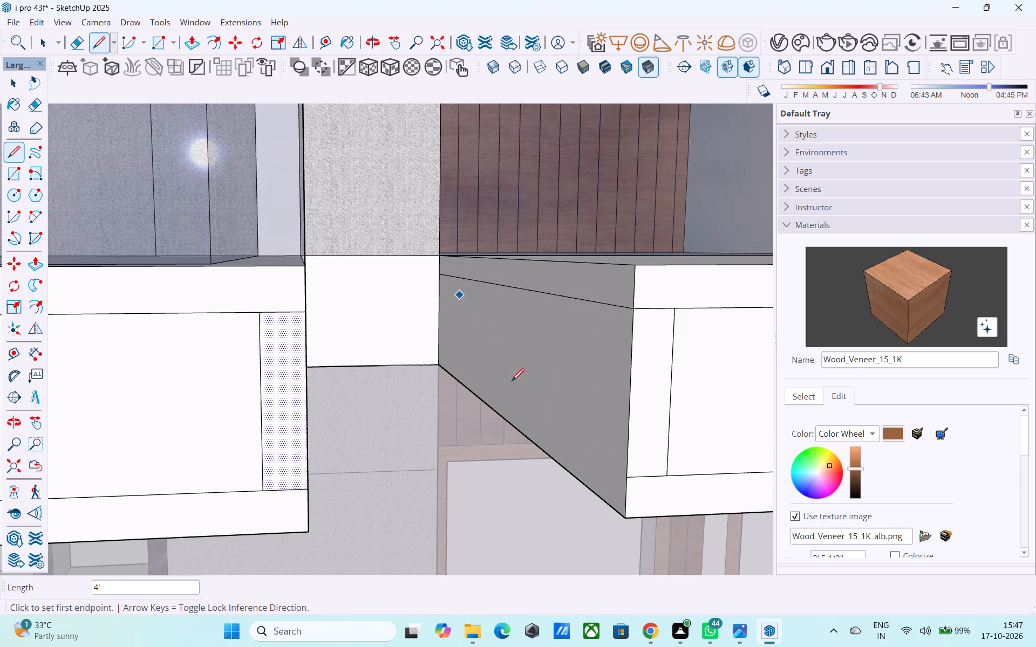
click(627, 476)
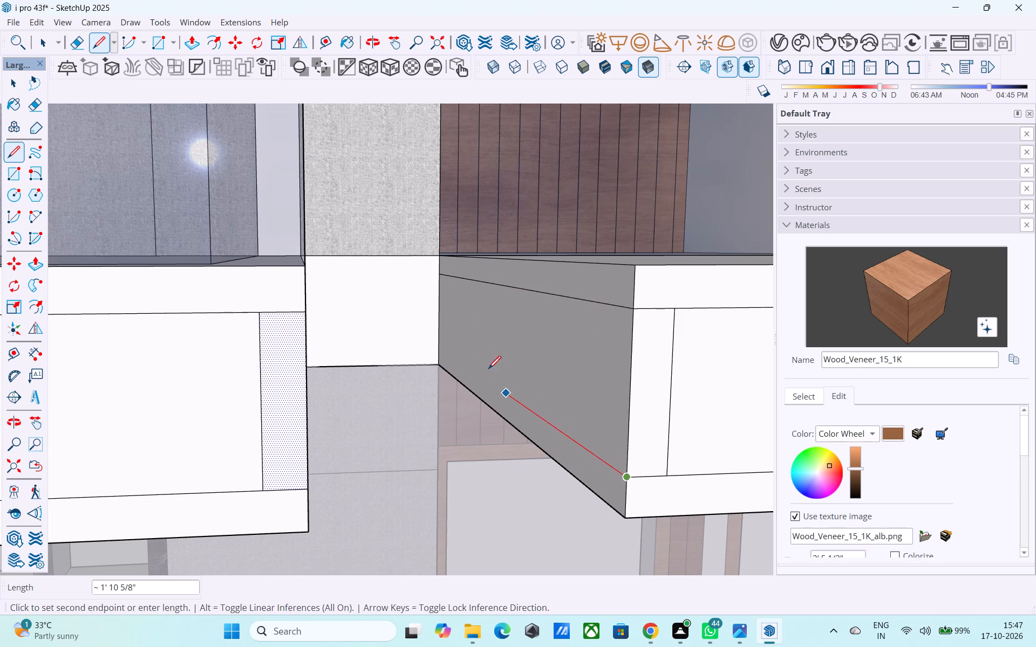
click(436, 350)
Extend the smaller slab's upper and lower inset lines 2" to its outer corner and 4' along the adjoining end face to the wall.
scroll(567, 360, down, 4)
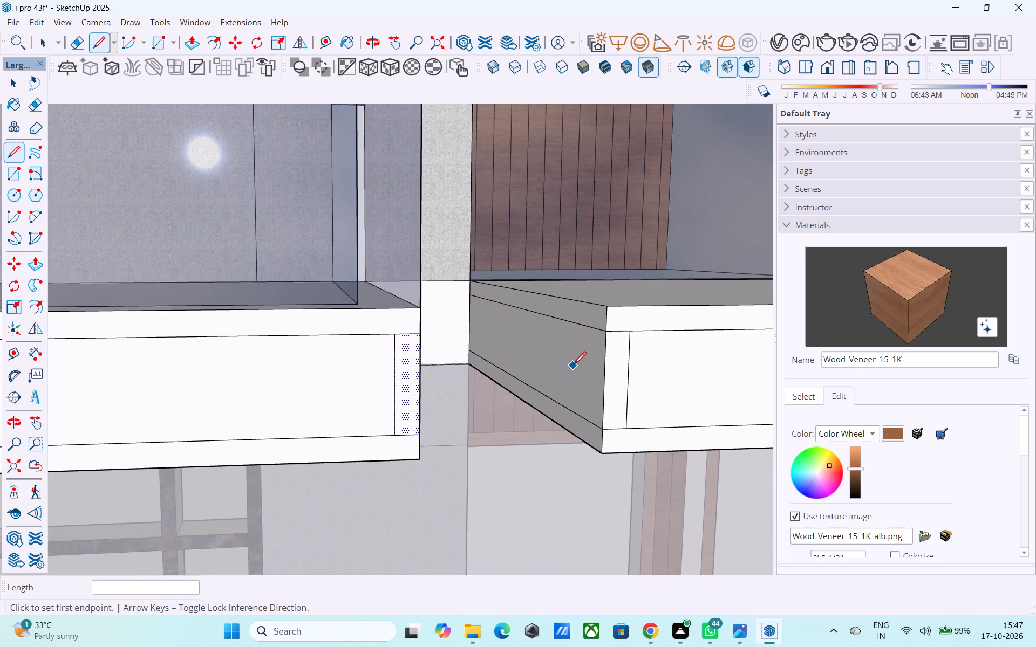
scroll(574, 366, down, 7)
scroll(637, 396, down, 15)
middle_drag(435, 402, 495, 399)
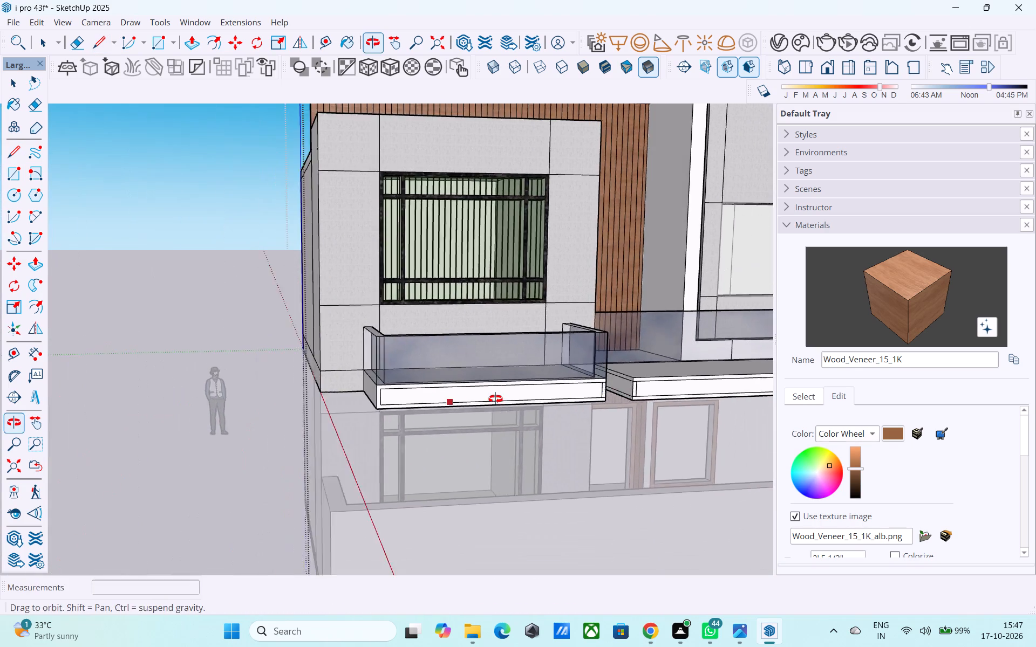
middle_drag(495, 399, 609, 393)
scroll(531, 389, up, 18)
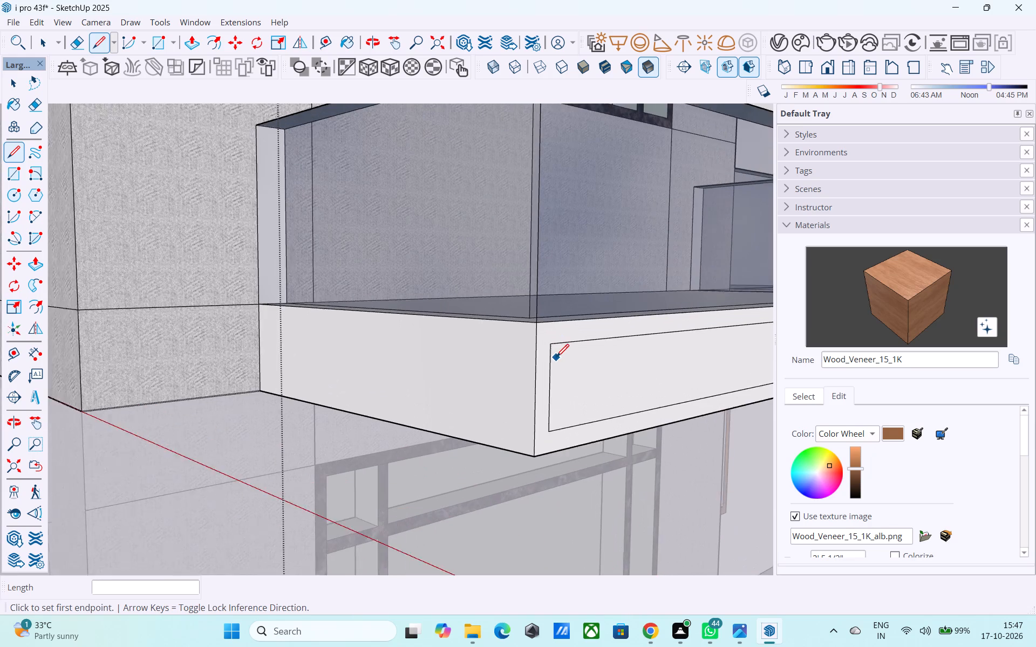
click(549, 343)
click(534, 343)
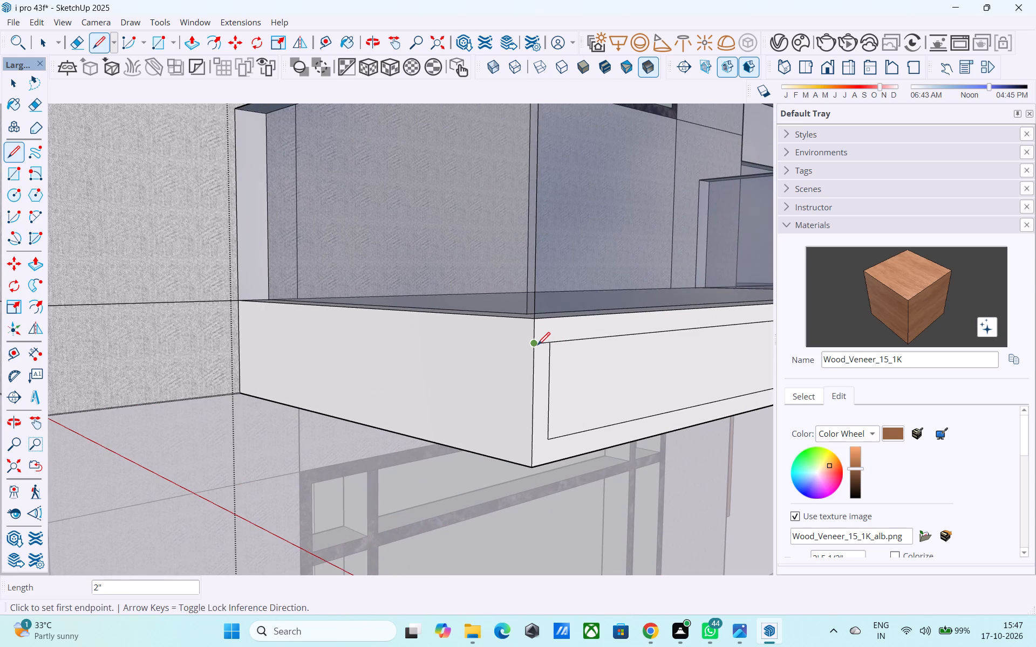
click(537, 346)
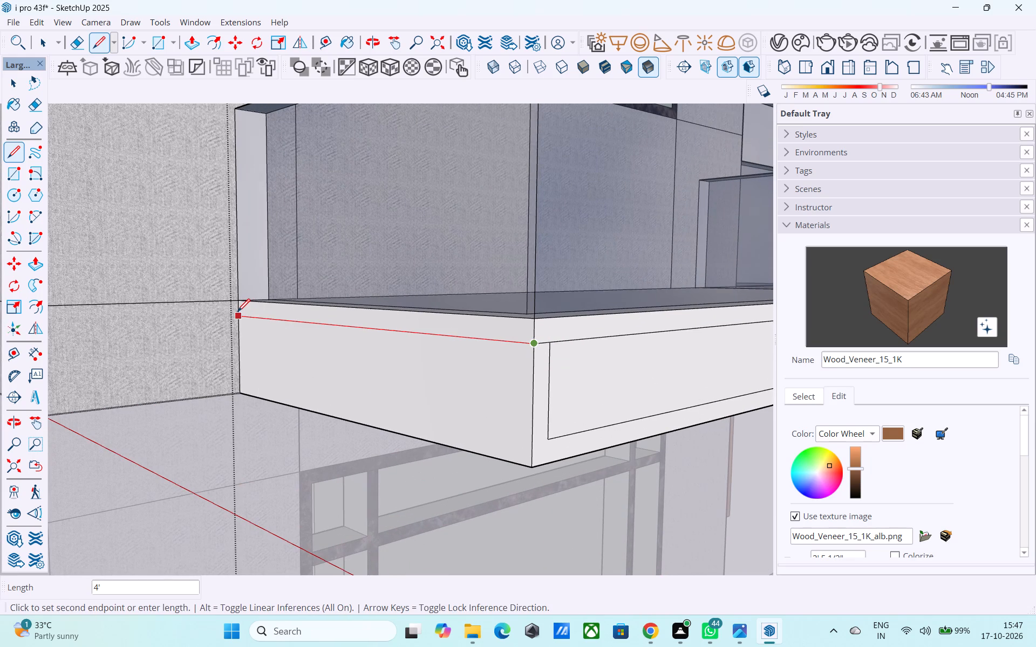
click(237, 313)
click(547, 436)
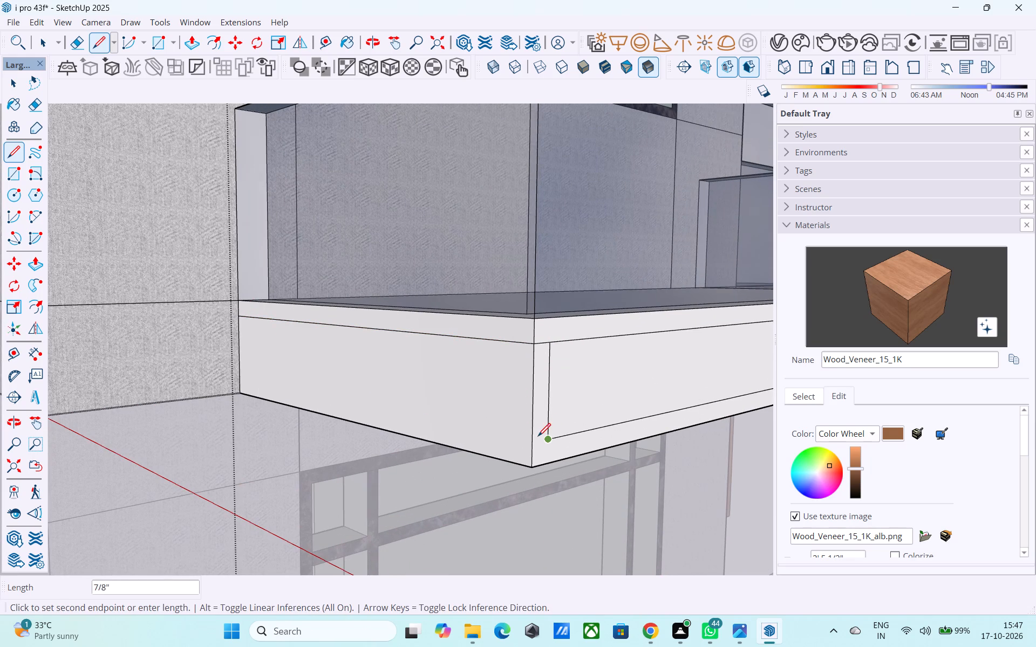
click(530, 440)
click(531, 448)
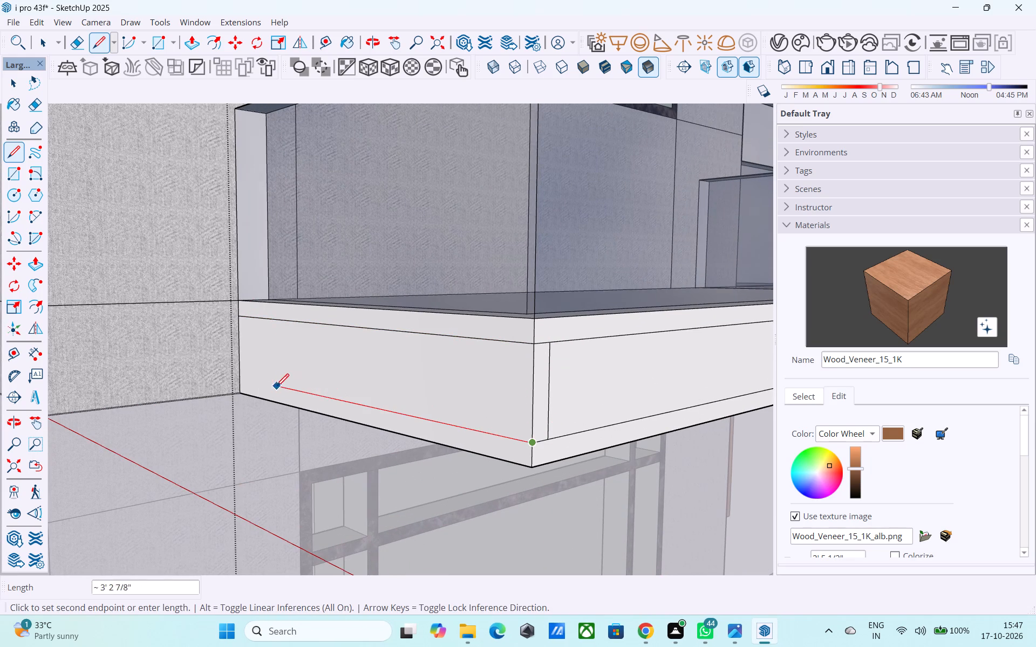
click(240, 374)
Draw two 4' lines along the smaller slab's end face beside the gap, continuing its upper and lower inset edges to the wall.
scroll(187, 397, down, 12)
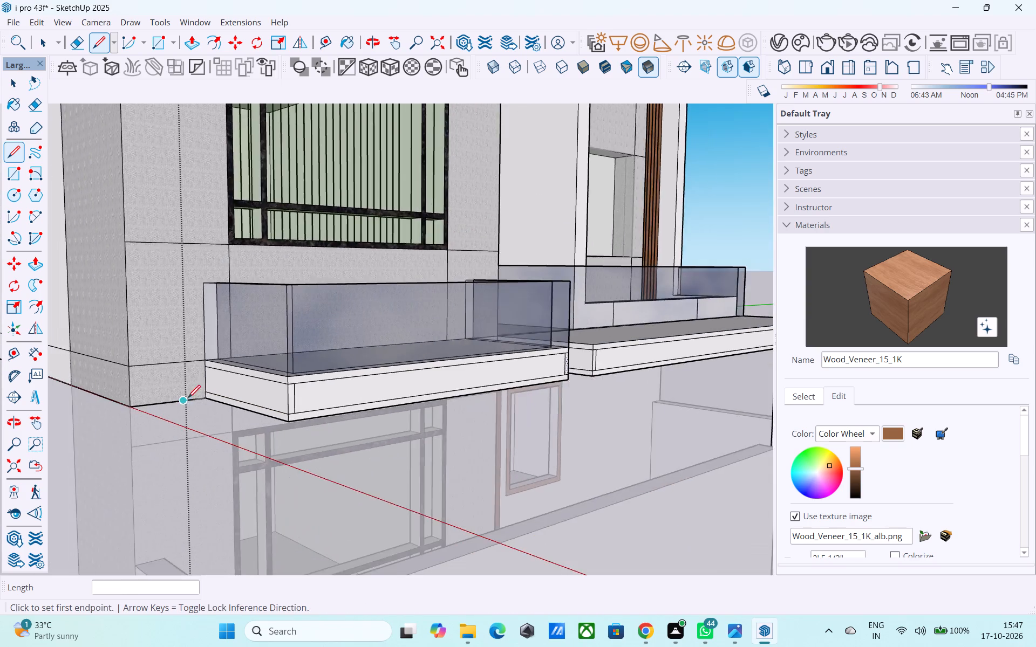
scroll(188, 399, down, 3)
middle_drag(465, 378, 233, 364)
scroll(233, 364, up, 14)
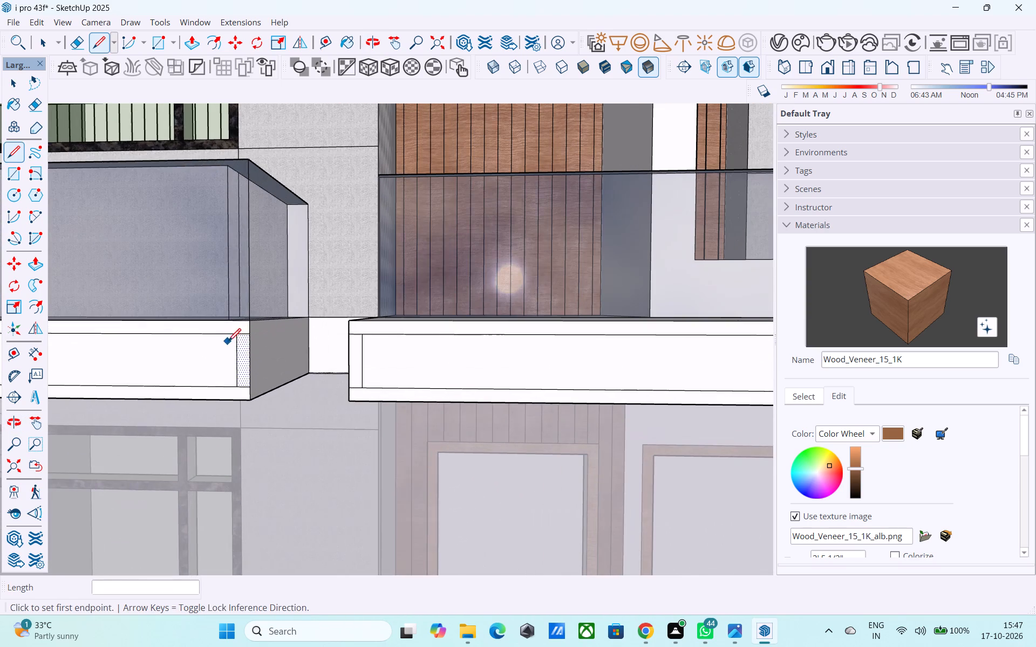
click(249, 335)
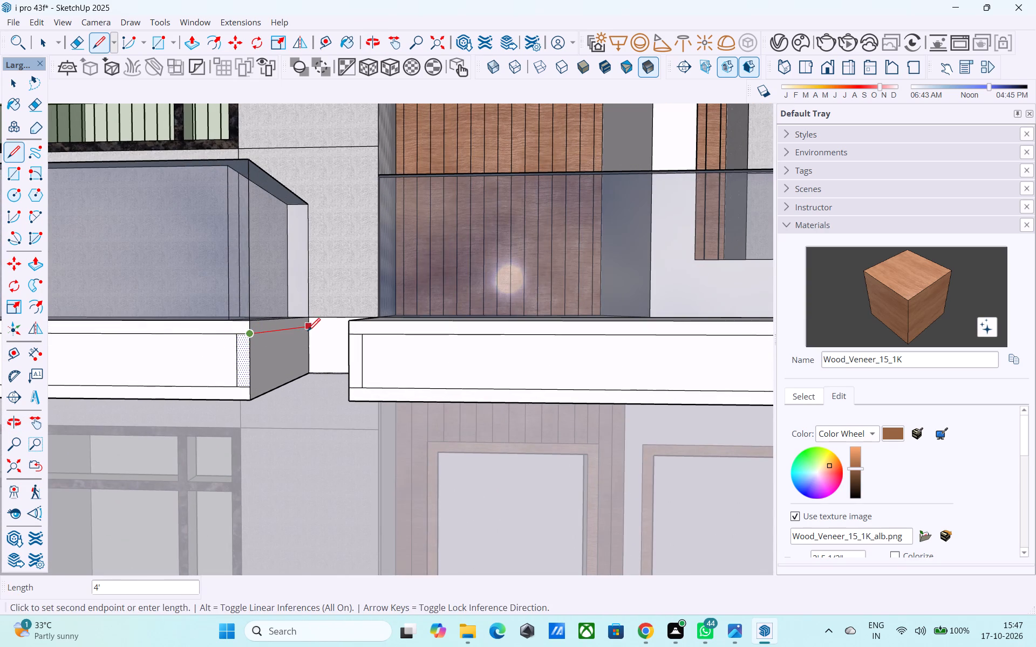
click(308, 332)
click(249, 386)
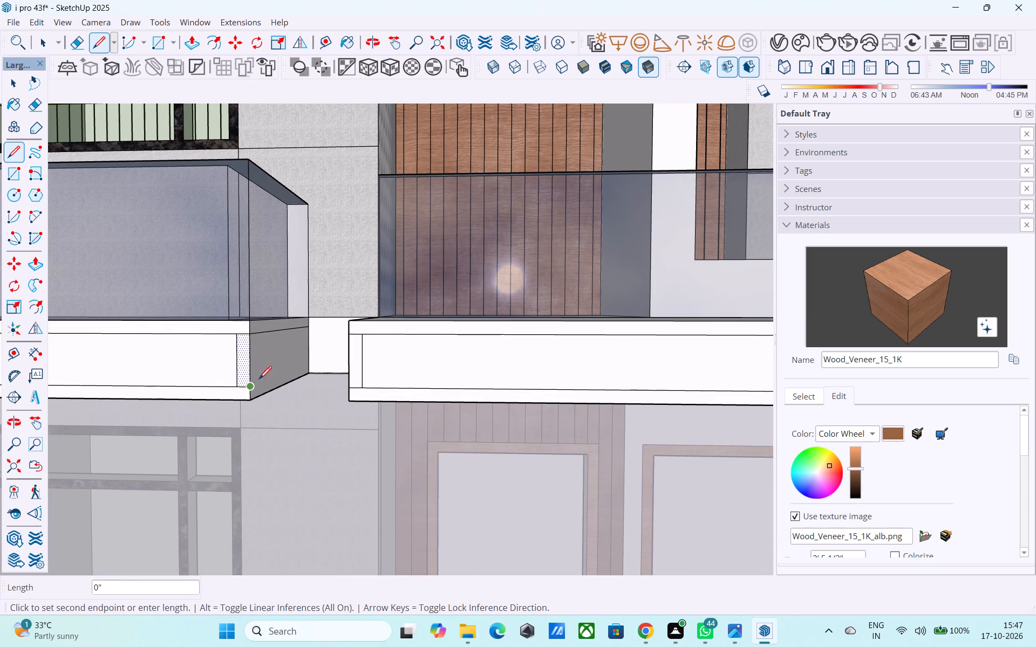
click(311, 361)
Offset the outline of the long slab's side face above the corner column 2" inward.
middle_drag(237, 380, 242, 357)
scroll(237, 381, up, 12)
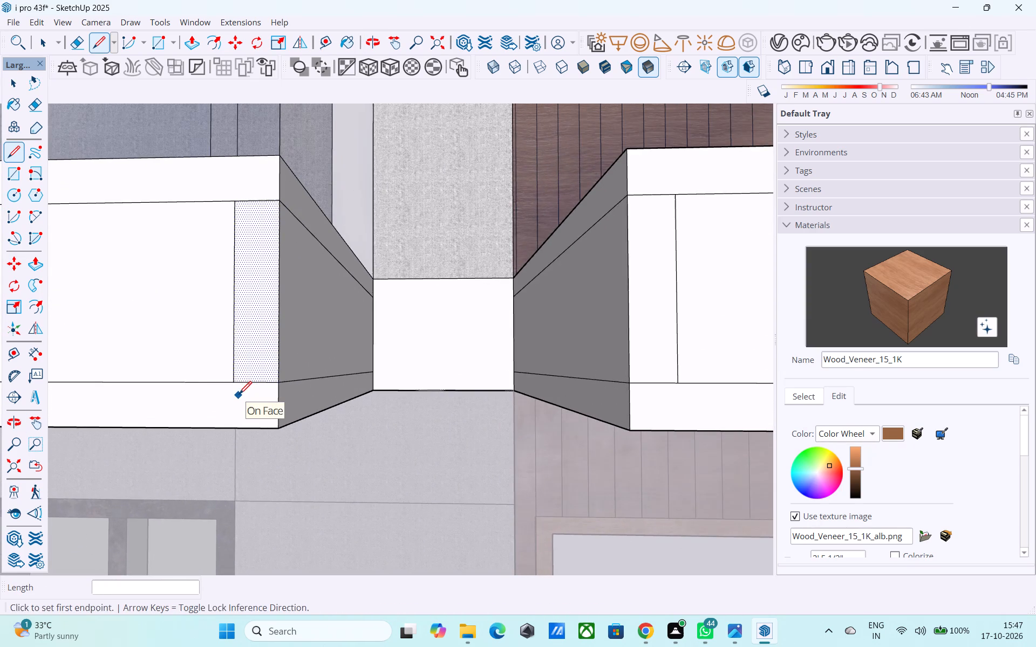
scroll(289, 387, down, 6)
scroll(180, 418, down, 11)
scroll(251, 430, down, 7)
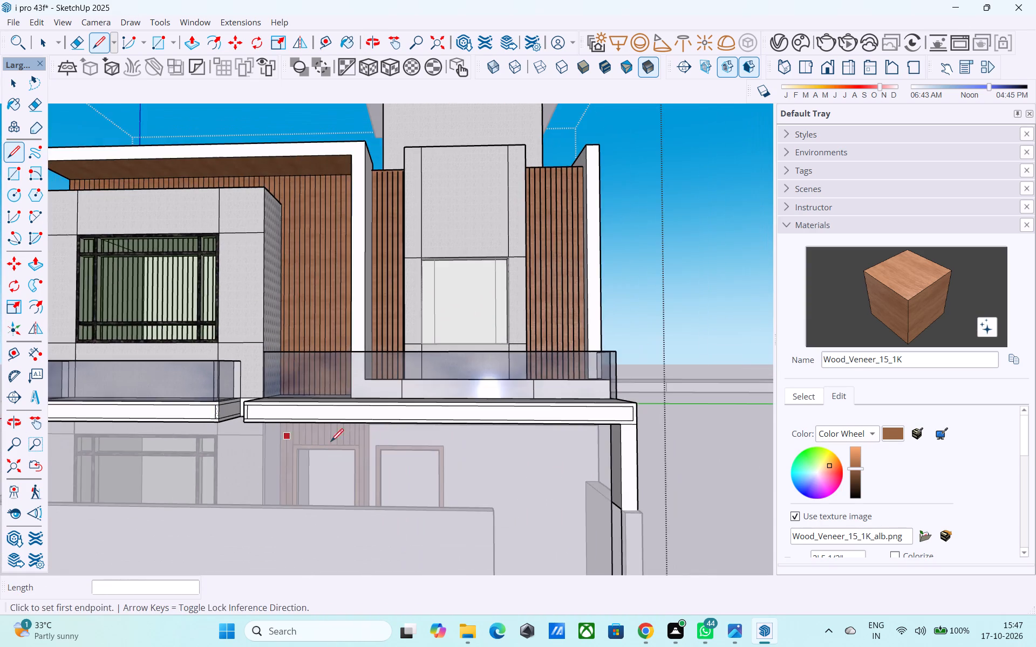
middle_drag(410, 420, 168, 409)
scroll(304, 416, up, 12)
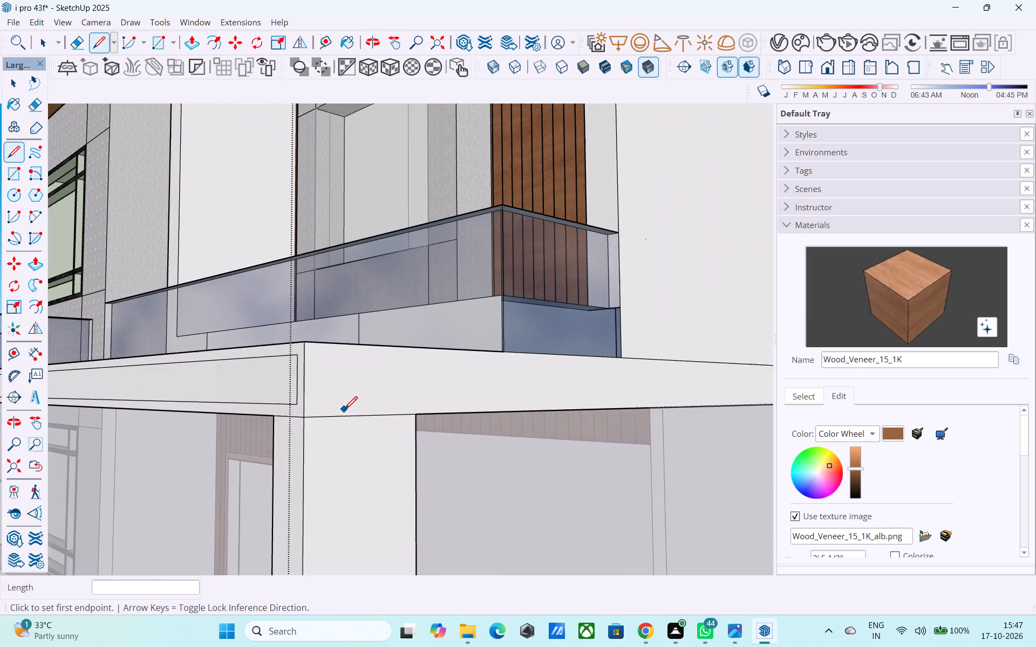
scroll(351, 400, up, 2)
key(space)
click(348, 388)
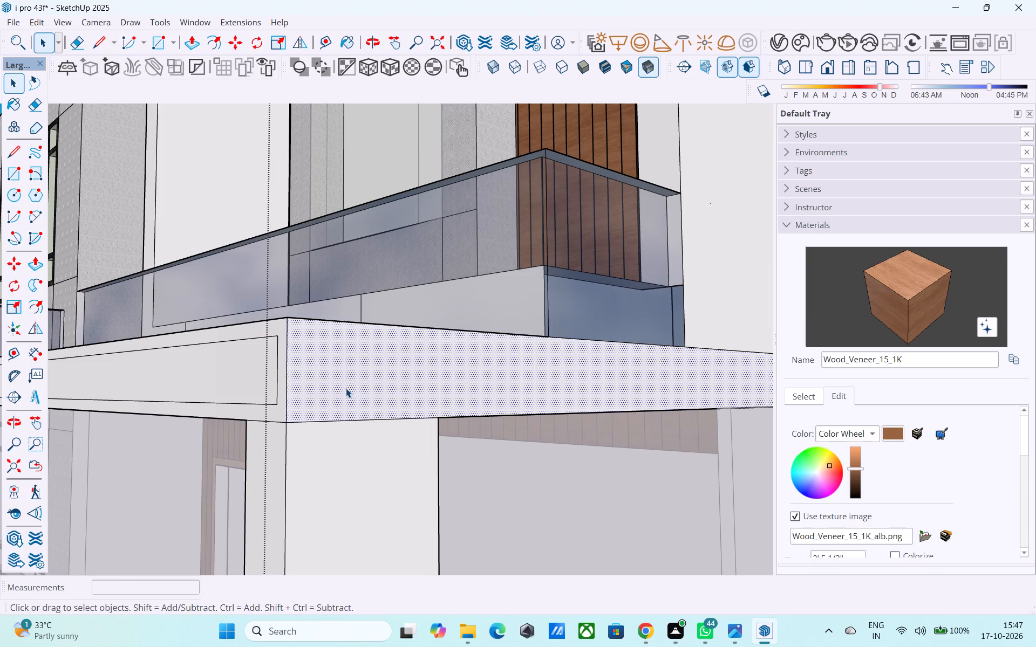
key(f)
click(346, 388)
key(2)
key(shift+quotedbl)
key(Return)
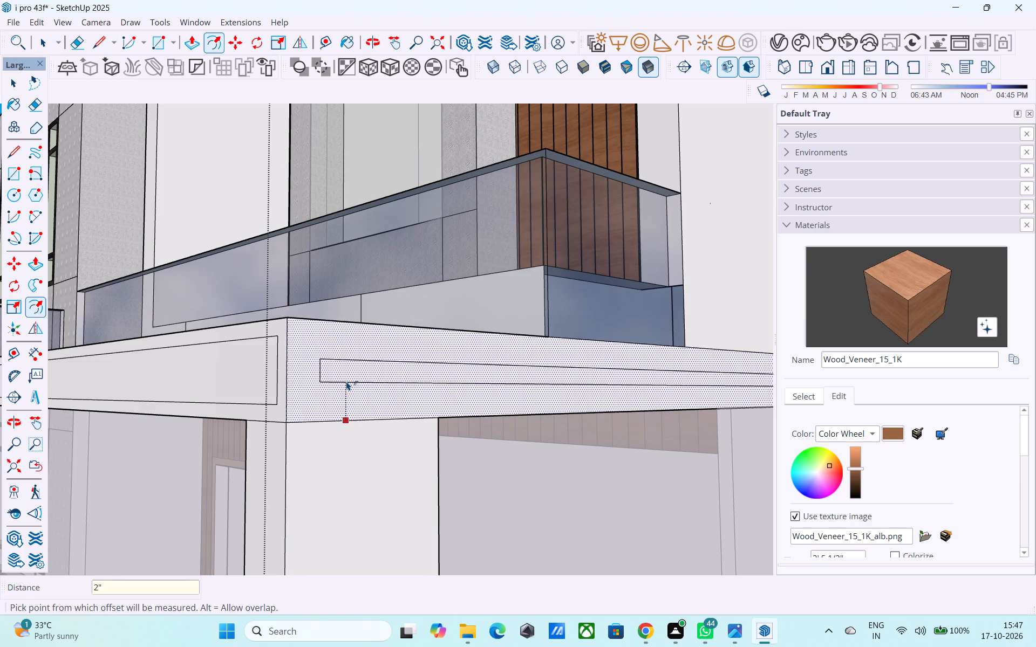
key(space)
Draw four 2" lines joining the front and side inset corners to the shared edge at the long slab's outer corner.
text(l)
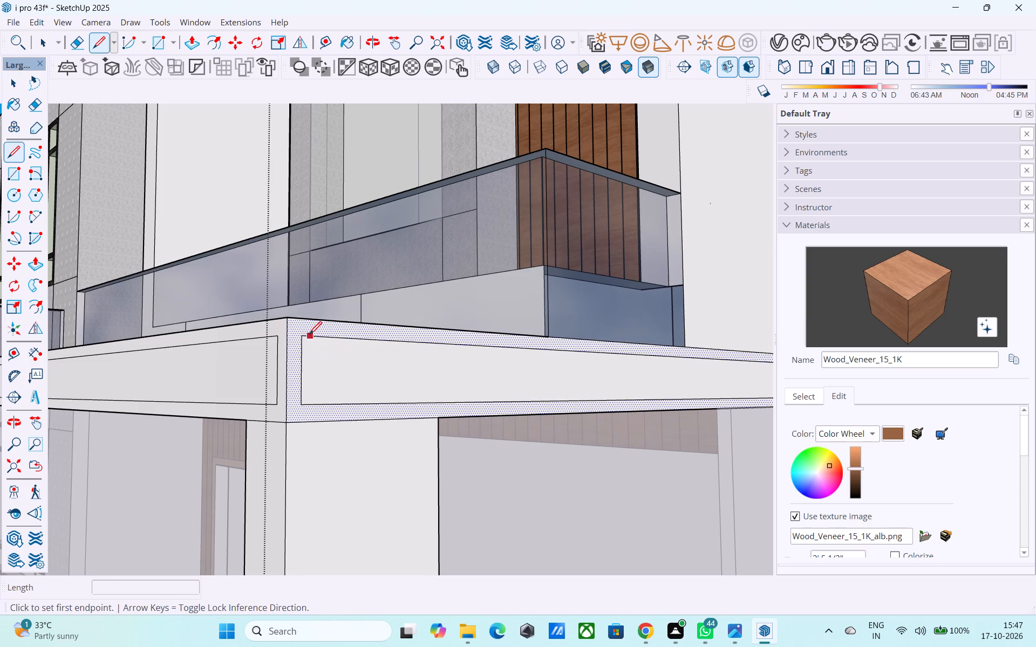
click(309, 334)
scroll(296, 335, up, 7)
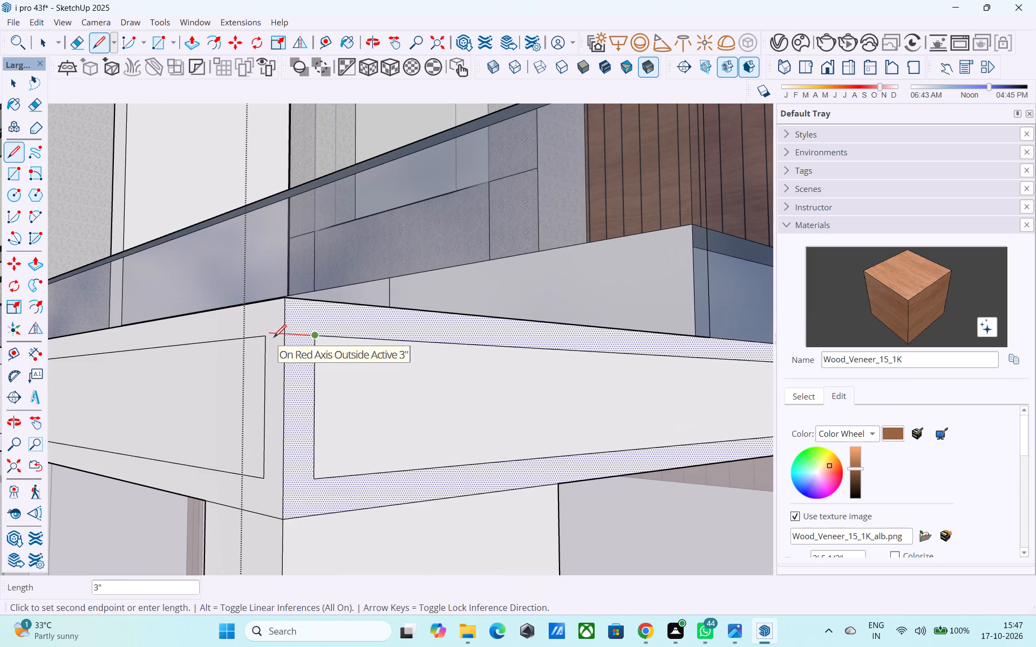
click(280, 335)
click(281, 338)
click(265, 336)
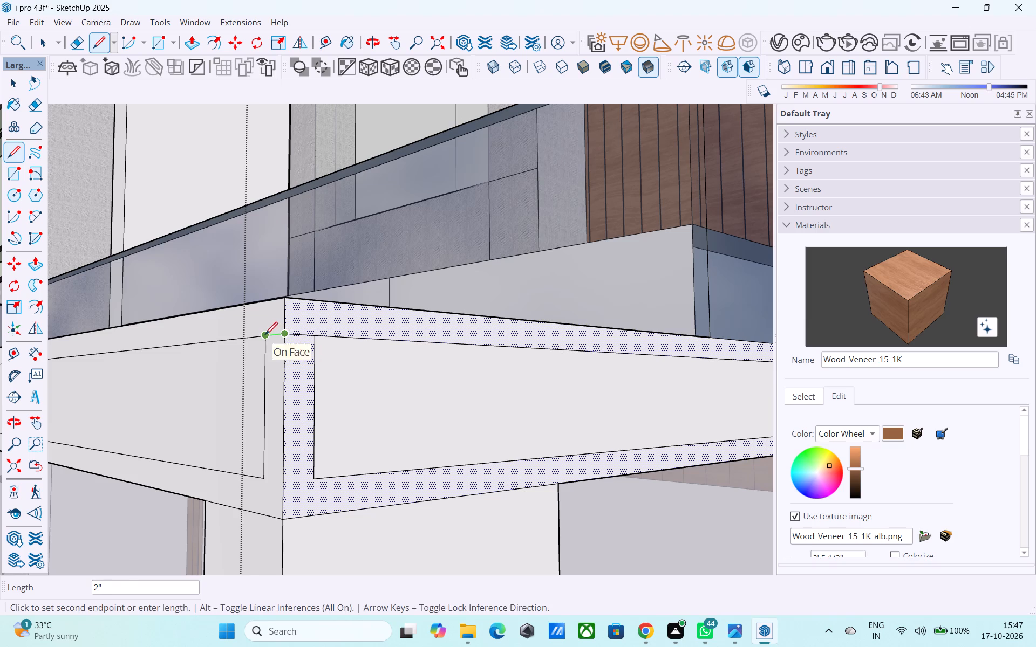
click(264, 473)
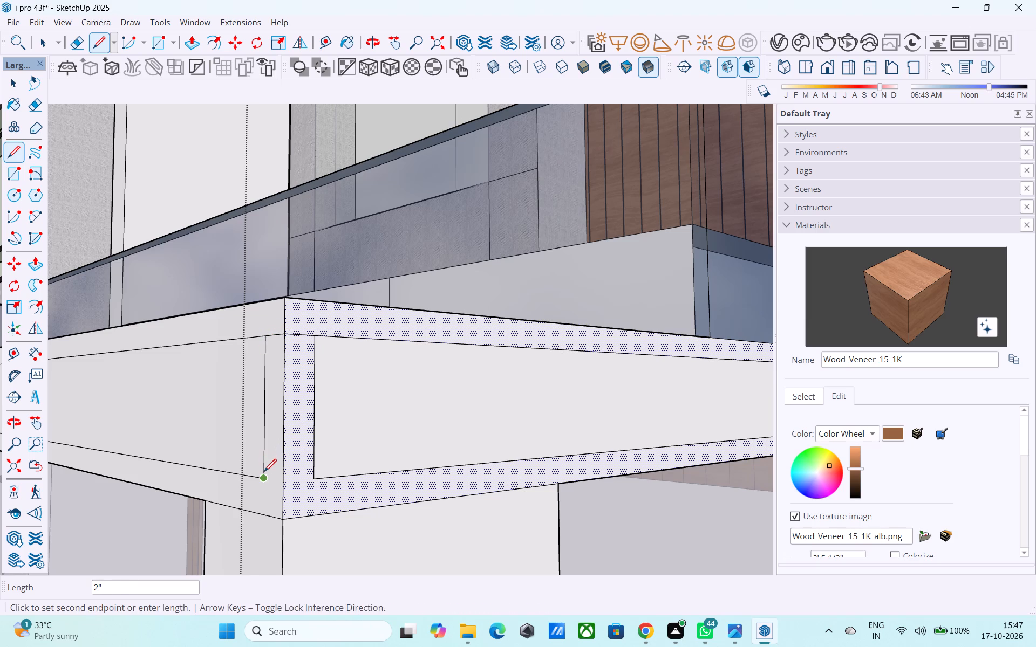
click(288, 477)
click(285, 478)
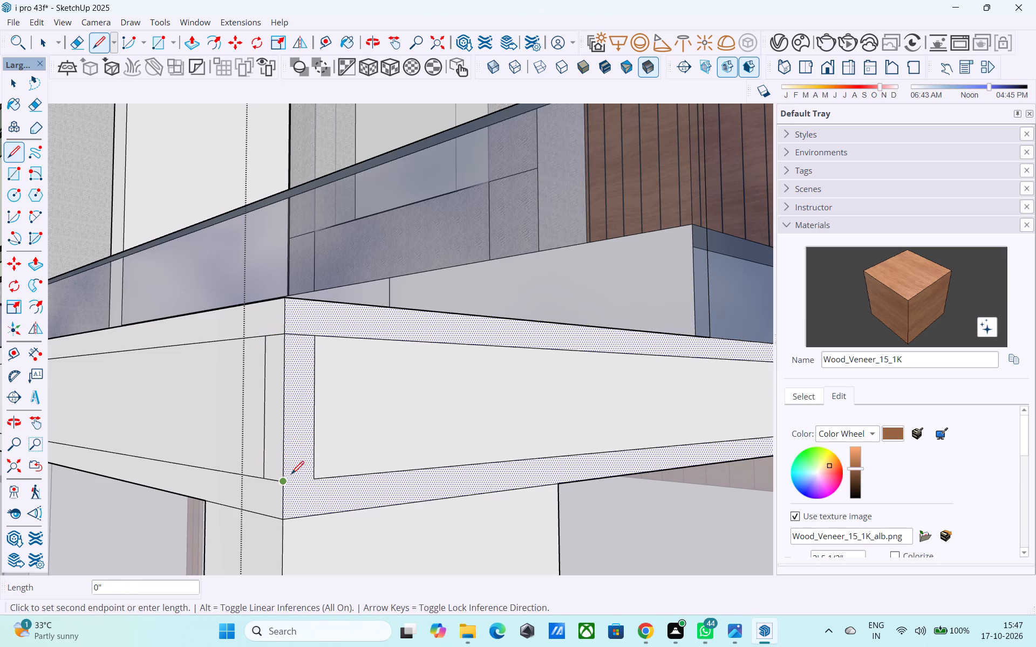
click(319, 478)
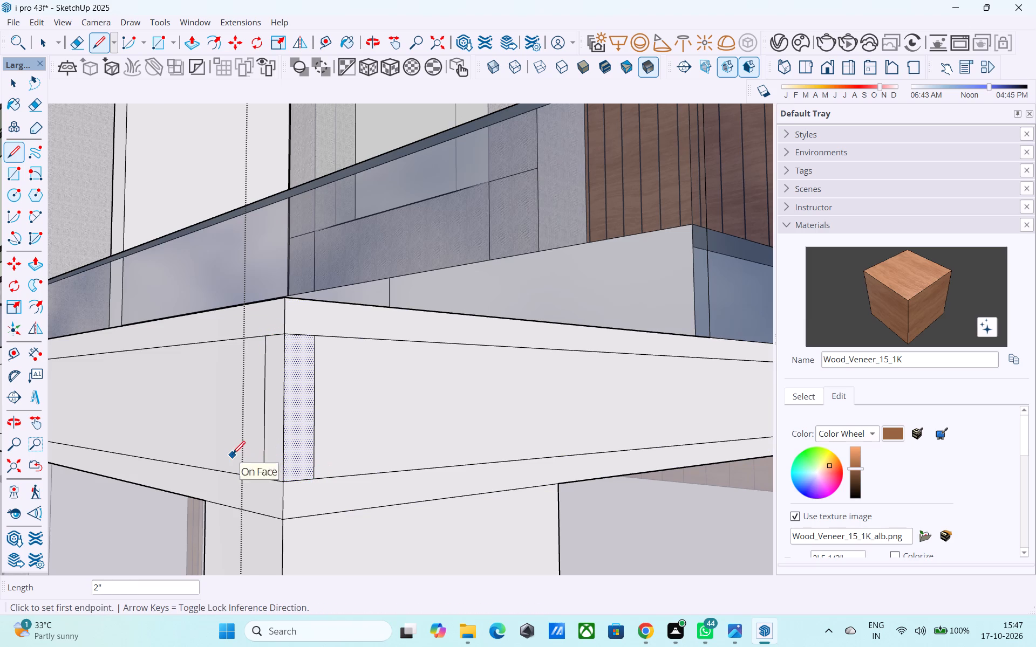
Erase the two vertical inset lines on either side of the long slab's outer corner.
click(76, 40)
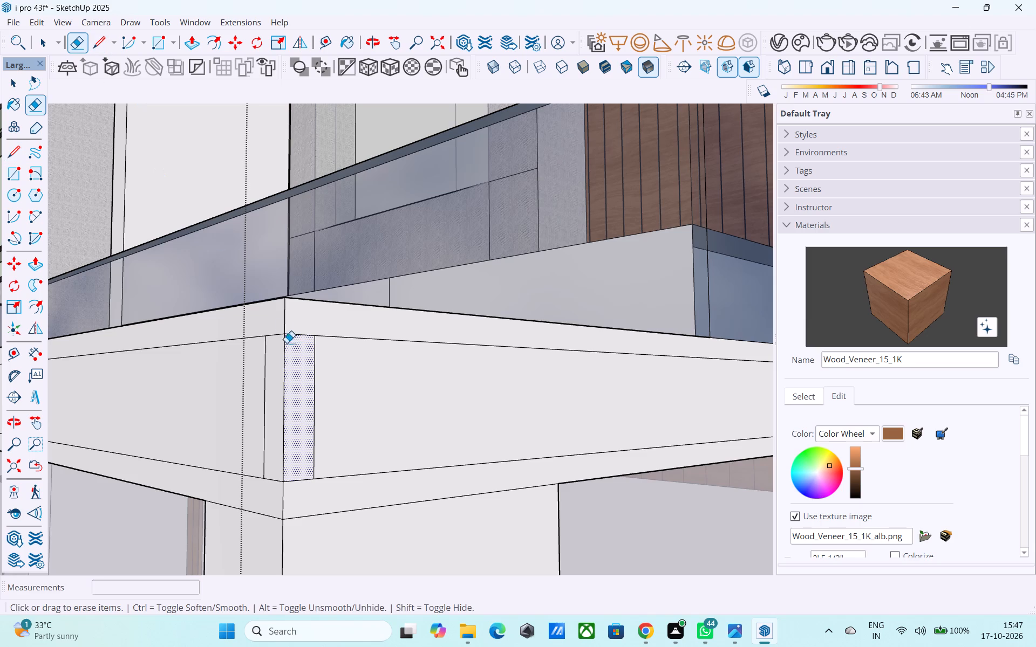
drag(298, 373, 346, 387)
drag(269, 398, 255, 394)
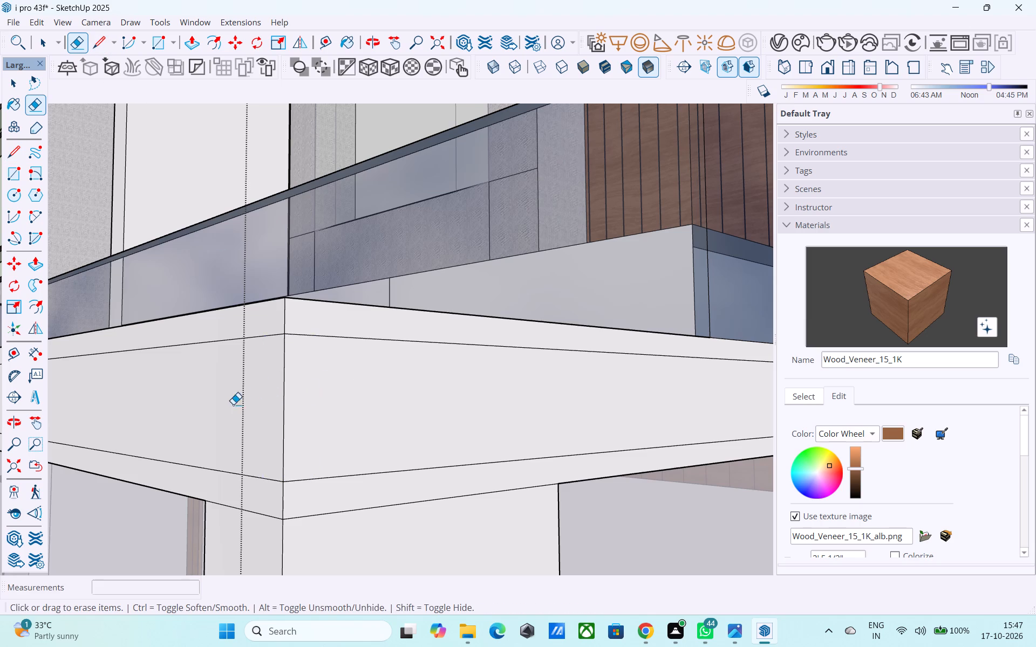
Erase the vertical inset line on the long slab's front face at the end beside the gap.
scroll(233, 414, down, 17)
middle_drag(243, 415, 243, 415)
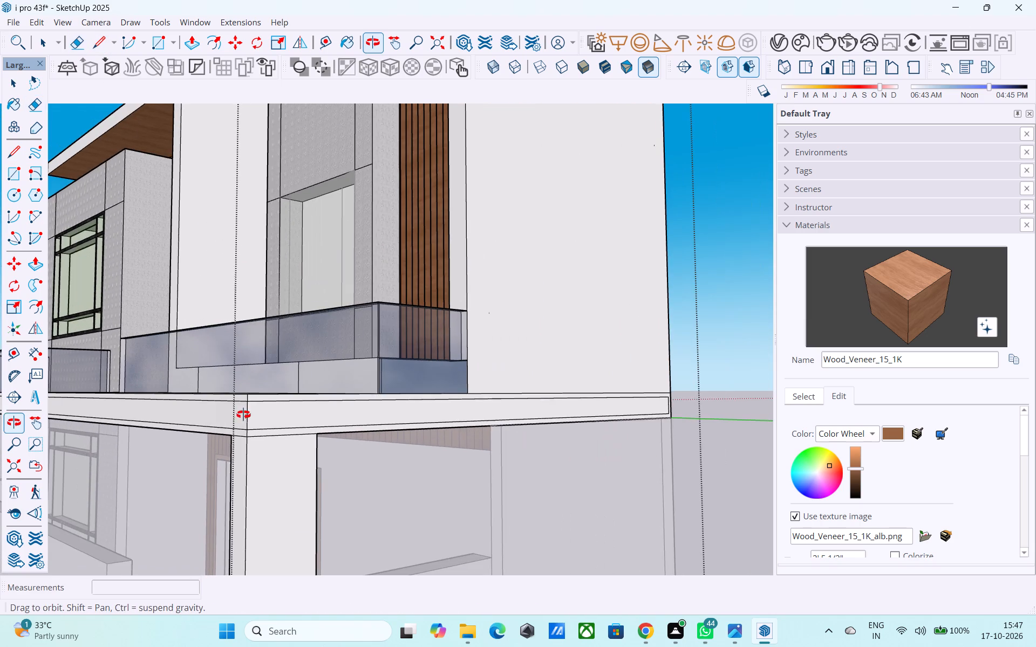
middle_drag(243, 415, 394, 418)
scroll(494, 415, down, 5)
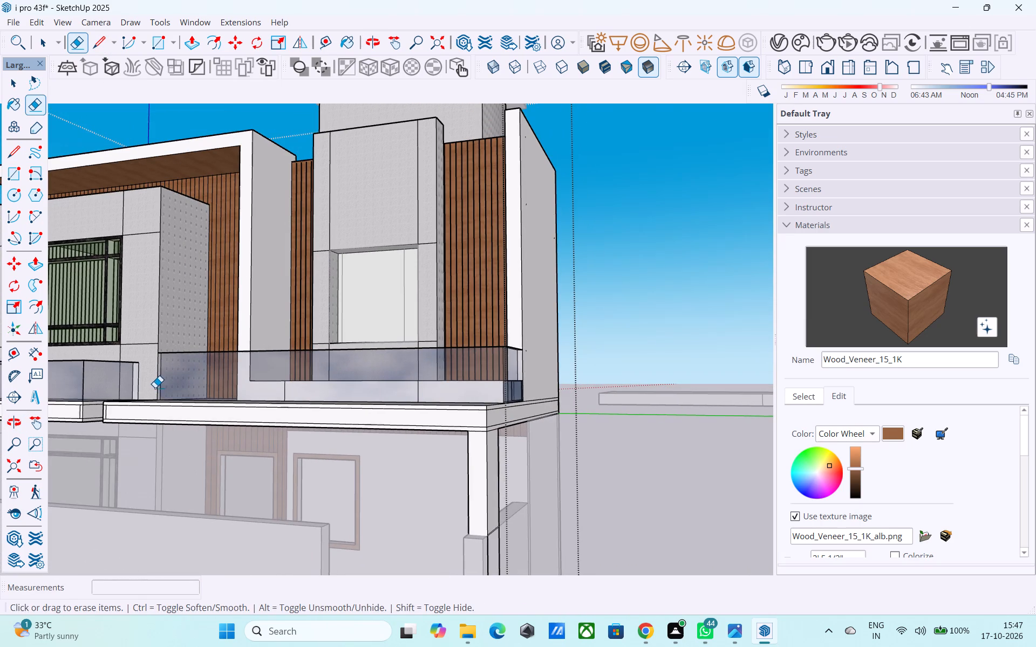
scroll(94, 415, up, 20)
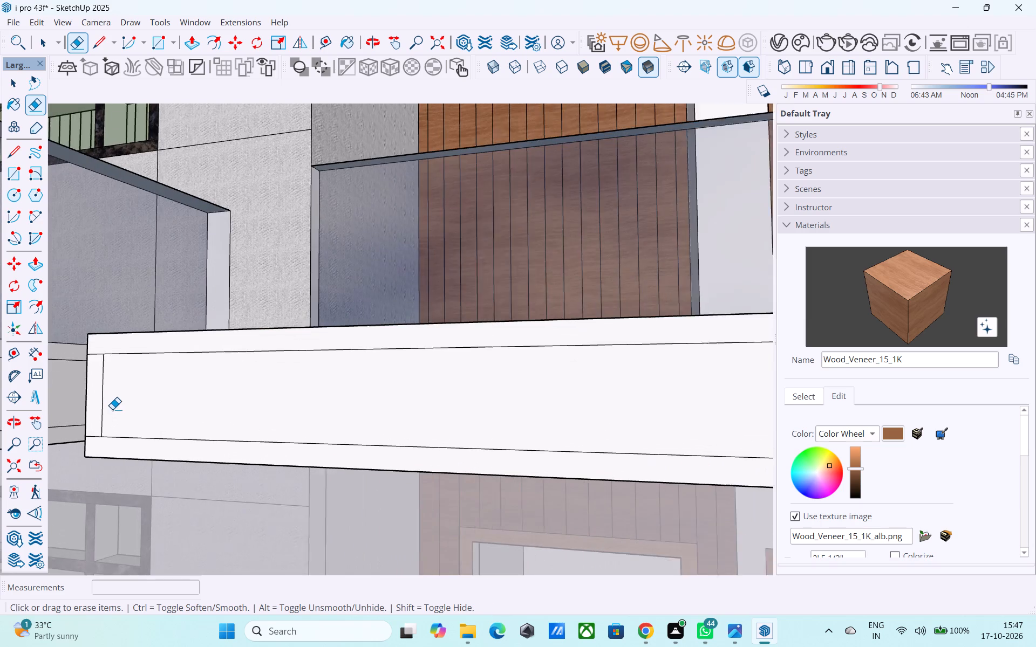
drag(106, 405, 101, 402)
Erase the vertical inset line on the smaller slab's front face at the end beside the gap.
scroll(468, 409, down, 8)
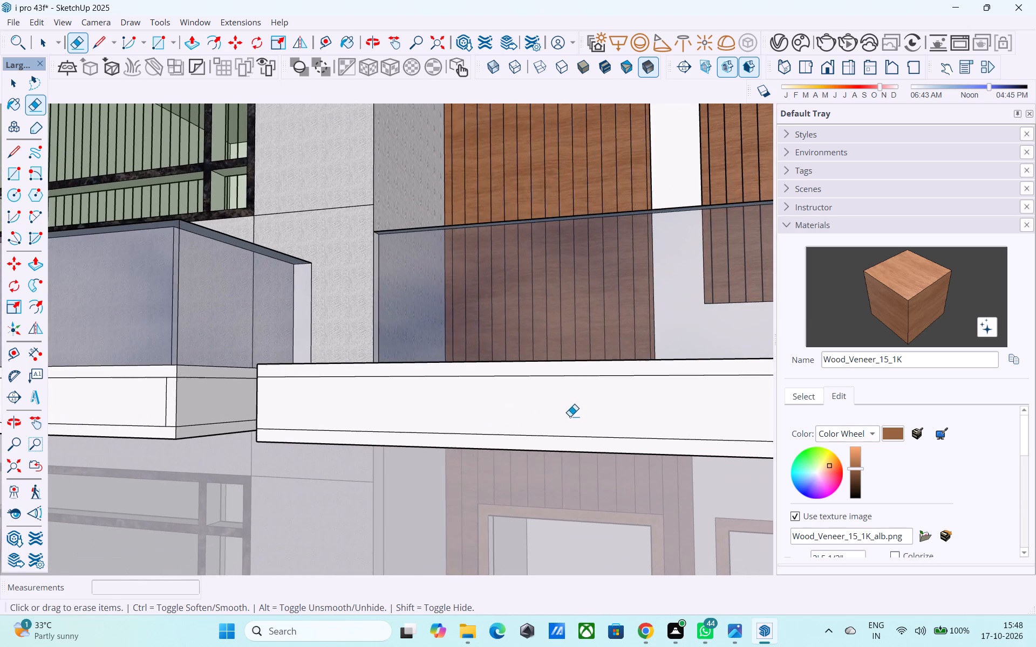
scroll(570, 416, down, 3)
scroll(265, 393, up, 5)
scroll(257, 393, down, 1)
scroll(244, 394, up, 7)
drag(231, 390, 227, 390)
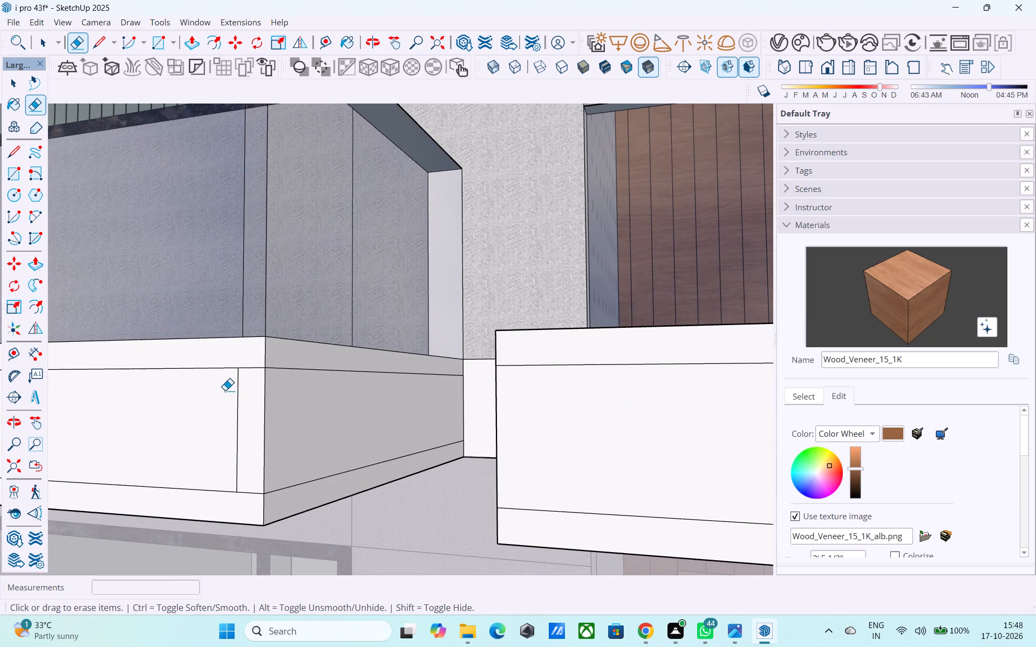
drag(230, 399, 249, 403)
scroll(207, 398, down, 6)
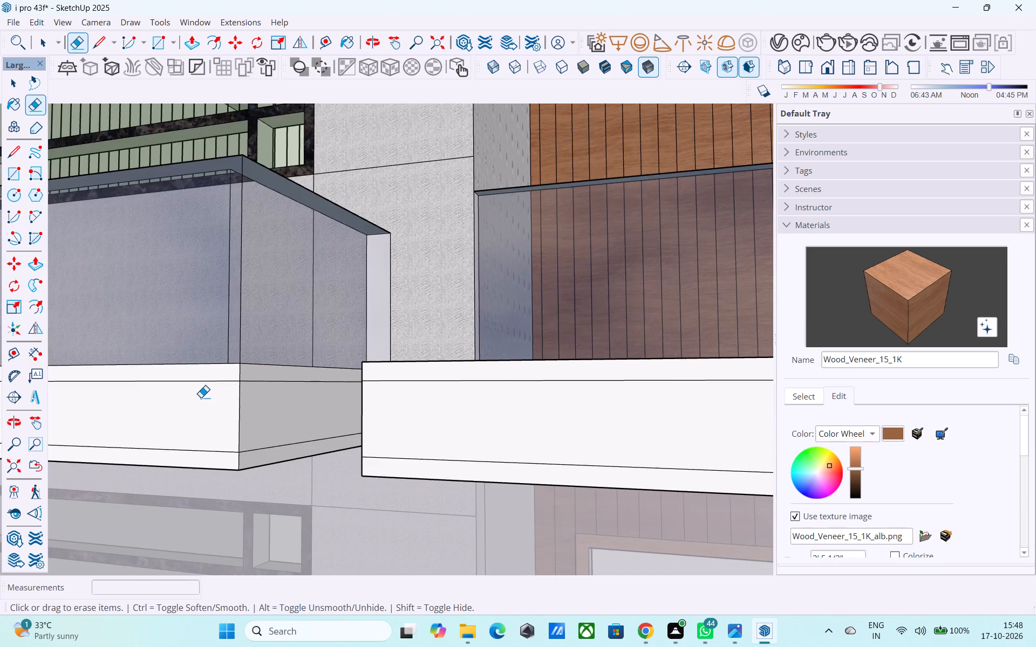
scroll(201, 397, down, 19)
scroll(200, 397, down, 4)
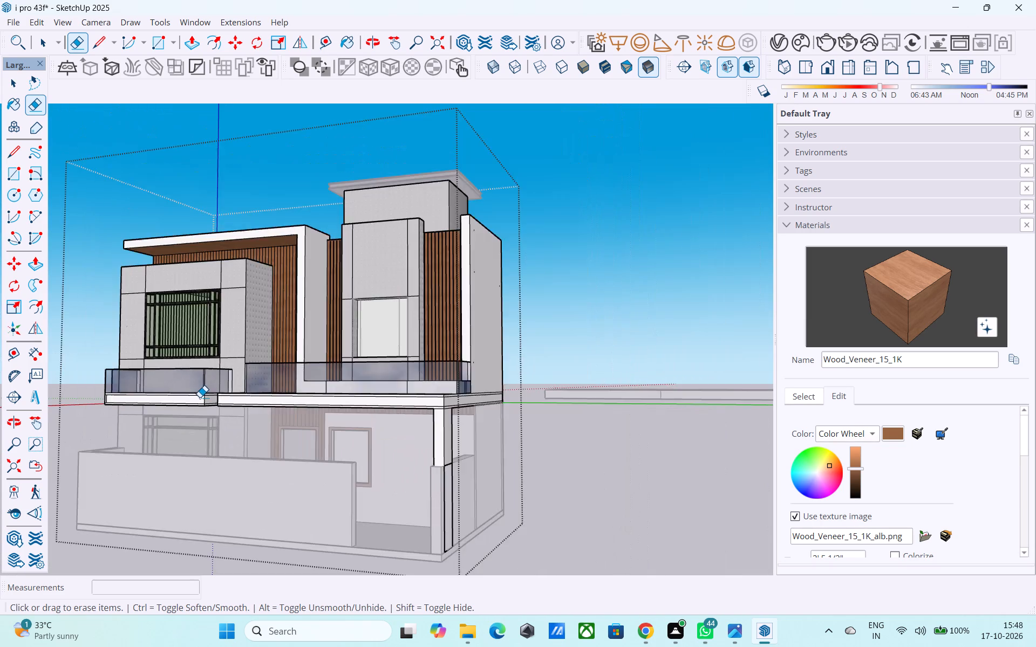
Push/Pull the upper and lower borders of the long balcony slab's front fascia outward by 1".
middle_drag(201, 397, 298, 415)
scroll(352, 408, up, 10)
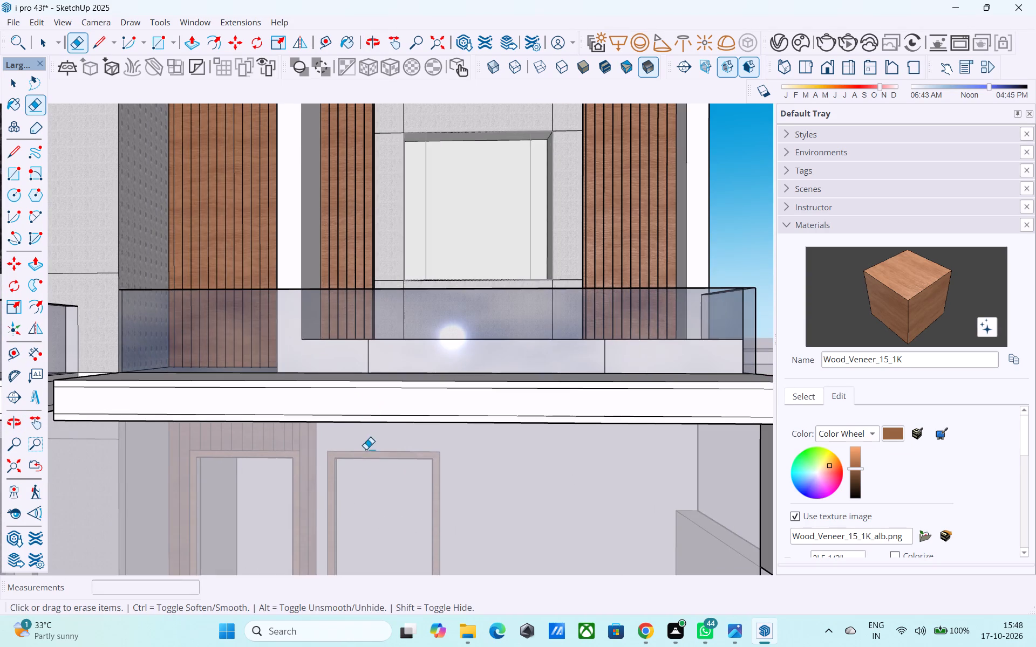
scroll(345, 535, up, 1)
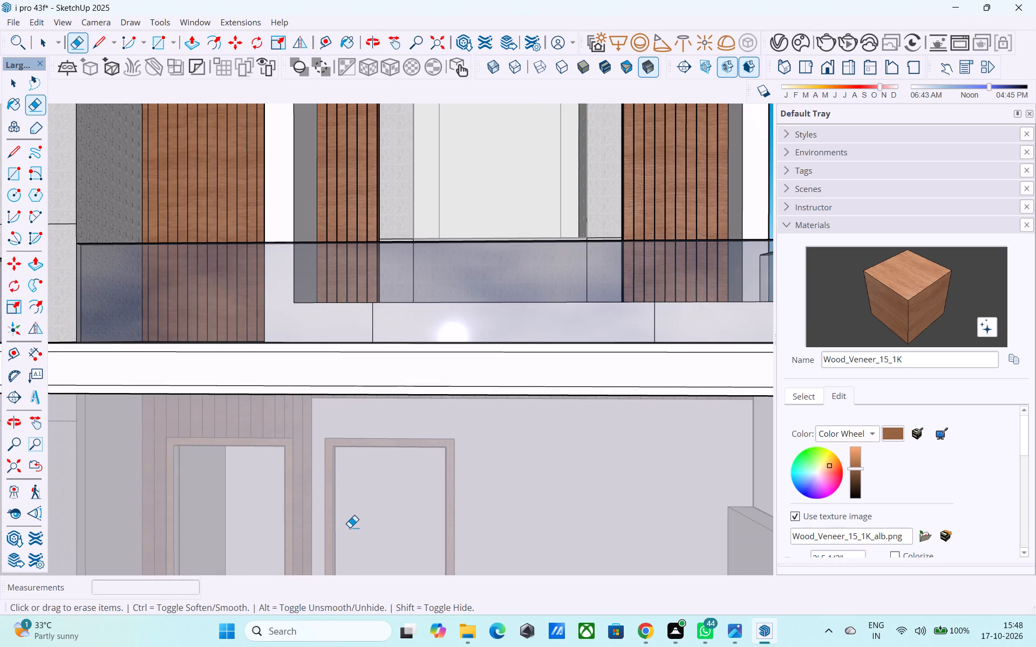
scroll(340, 493, down, 7)
middle_drag(366, 468, 364, 453)
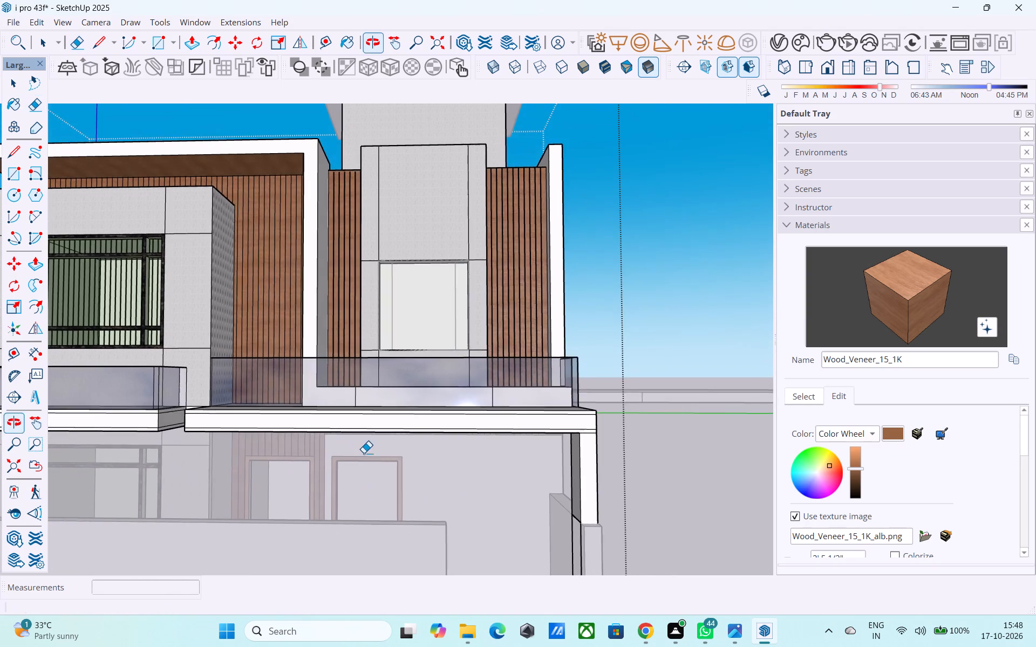
scroll(364, 447, up, 6)
key(space)
scroll(368, 425, up, 2)
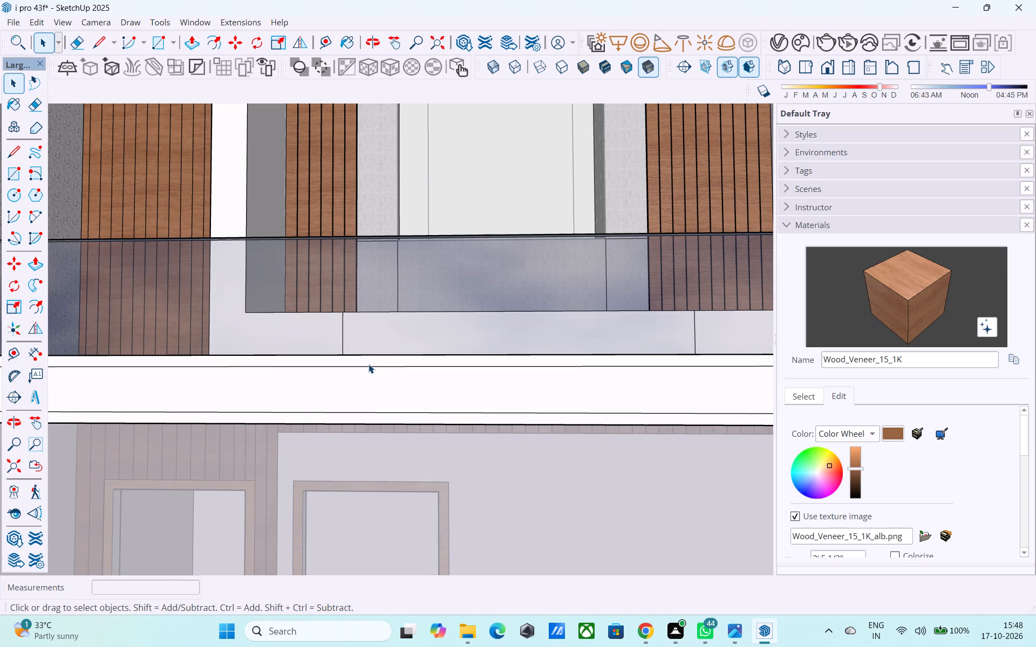
click(369, 364)
key(p)
click(369, 363)
middle_drag(355, 364, 209, 316)
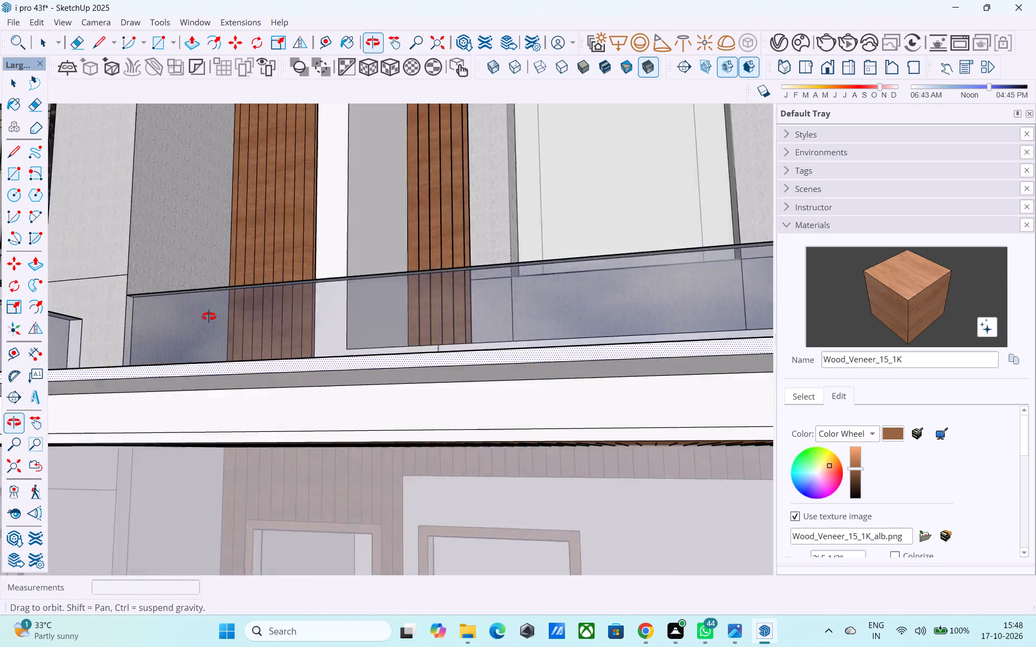
middle_drag(209, 316, 134, 345)
key(1)
key(shift+quotedbl)
key(Return)
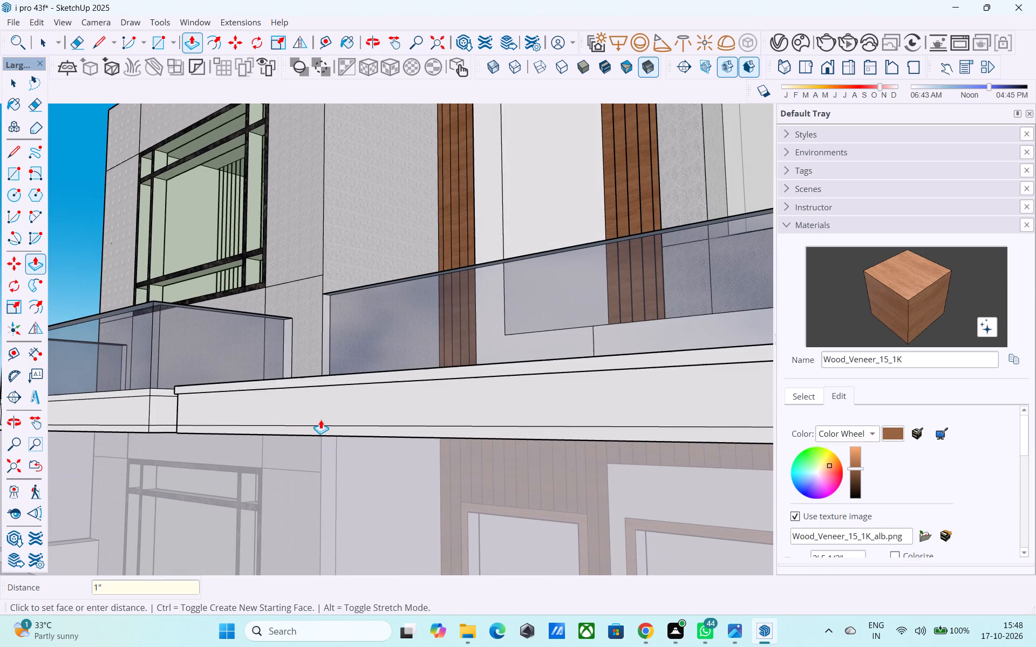
middle_drag(313, 411, 249, 349)
scroll(278, 411, up, 9)
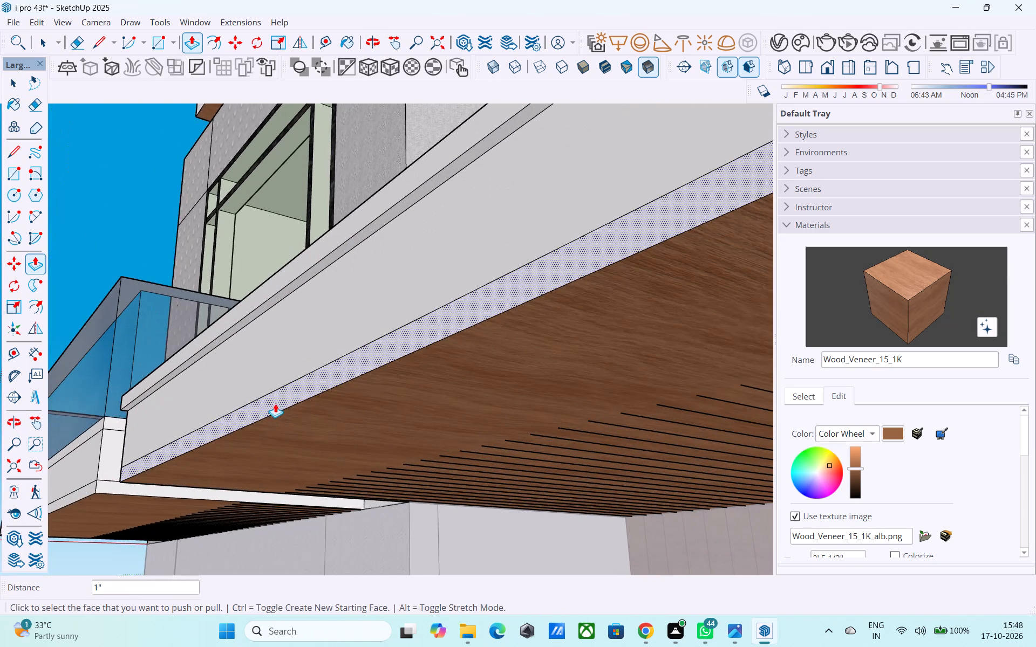
double_click(275, 403)
Push/Pull the upper and lower borders on the smaller slab's front face and gap-side end outward by 1".
scroll(275, 403, down, 8)
middle_drag(275, 402, 352, 533)
scroll(390, 501, down, 6)
scroll(156, 399, up, 14)
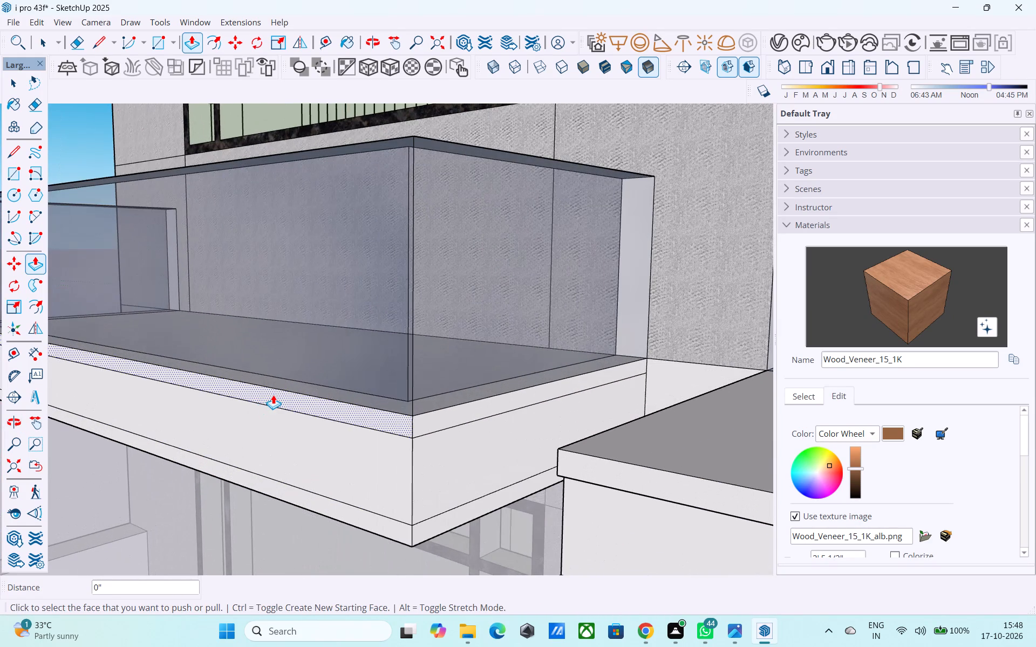
double_click(273, 395)
double_click(298, 493)
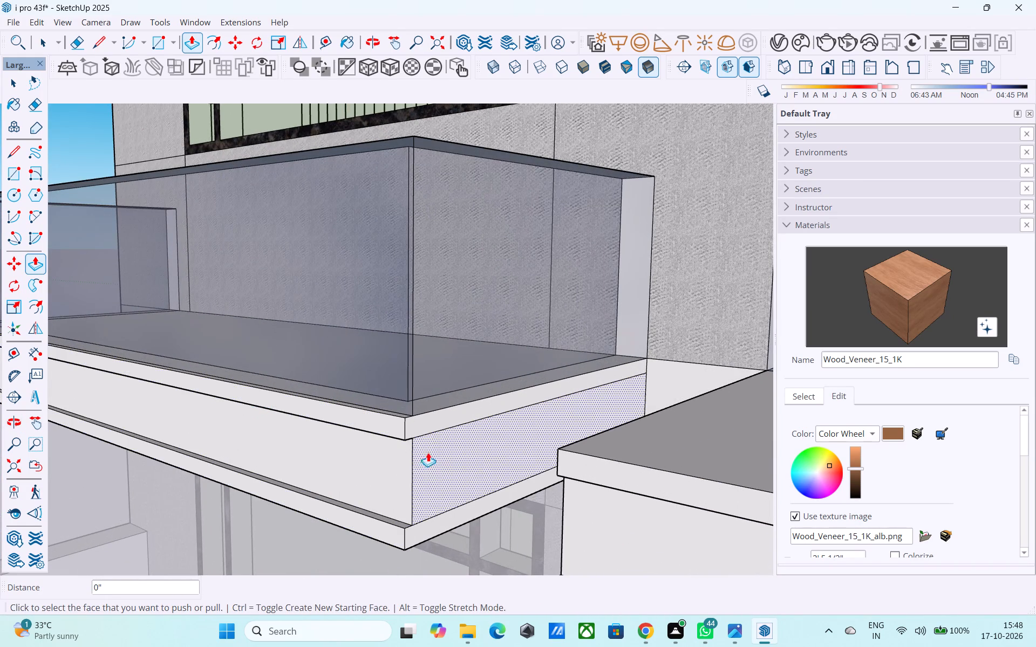
double_click(431, 421)
double_click(422, 530)
Push/Pull the upper and lower borders on the long slab's end face beside the gap outward by 1".
scroll(434, 520, down, 12)
middle_drag(472, 490, 733, 463)
scroll(719, 443, up, 11)
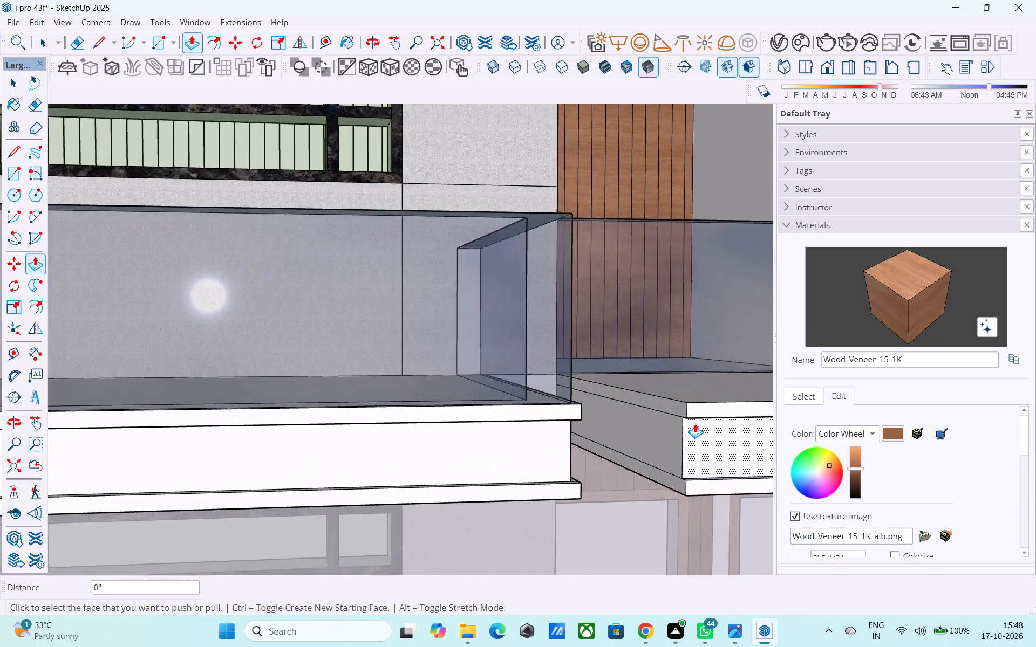
scroll(695, 423, up, 3)
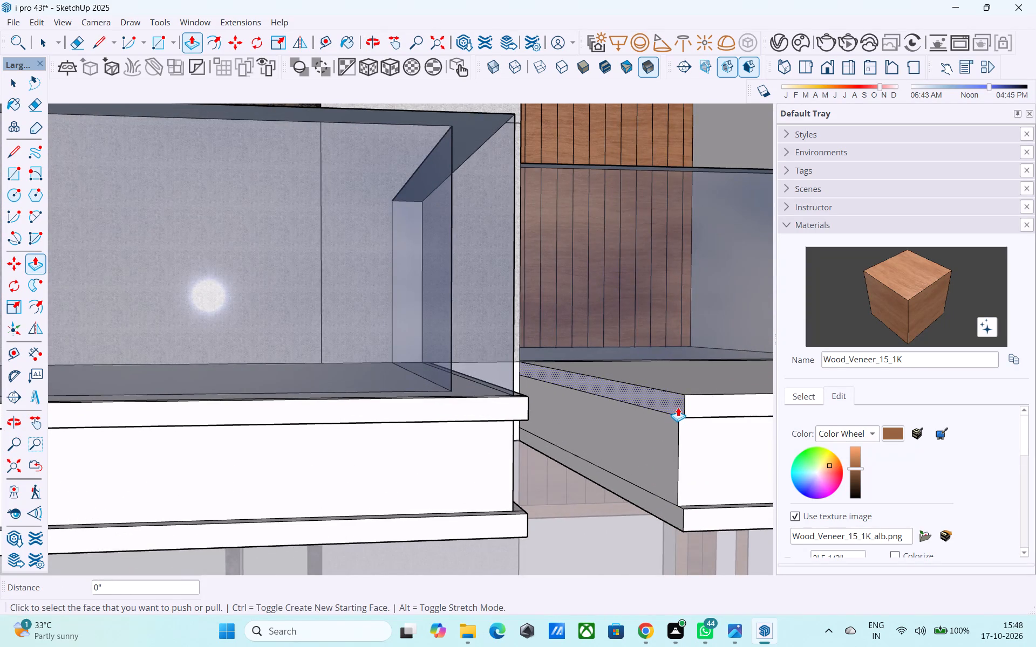
scroll(623, 423, up, 6)
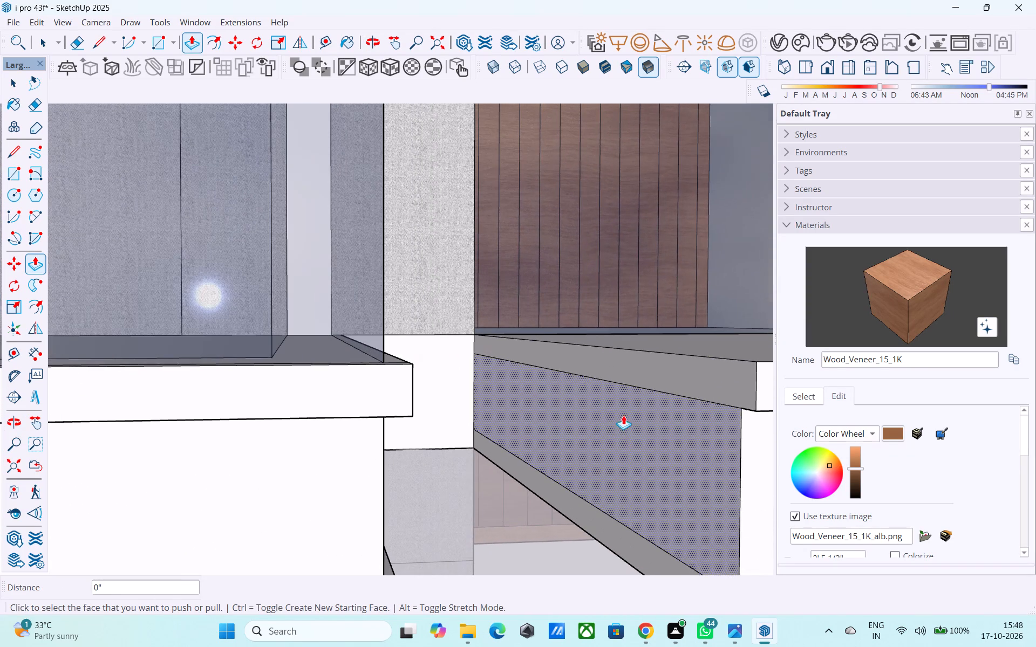
double_click(641, 380)
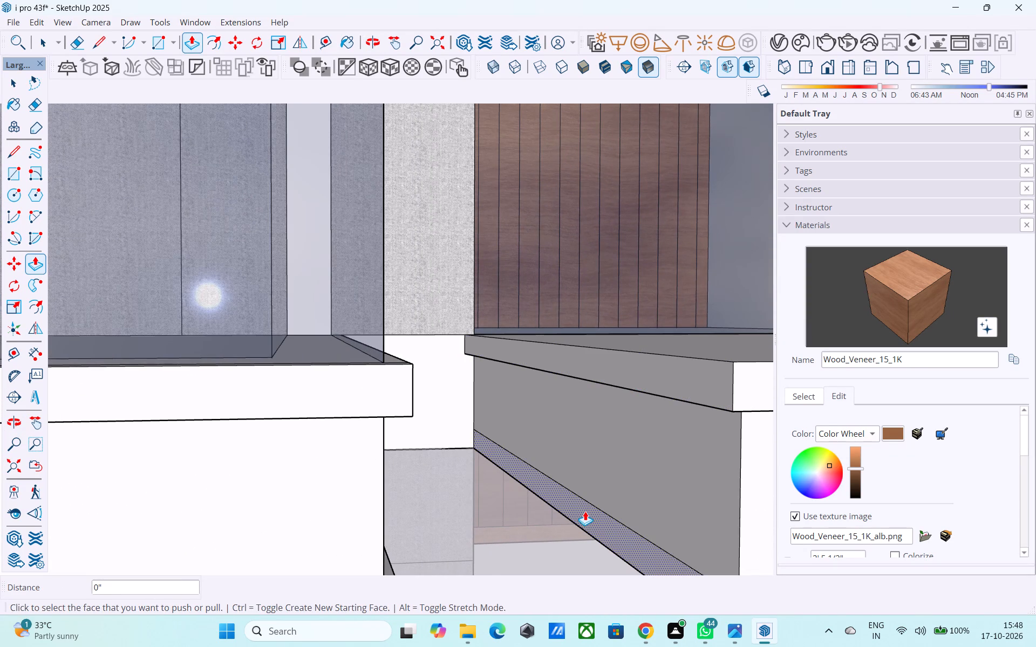
double_click(585, 511)
Push/Pull the upper and lower borders on the smaller slab's outer end face outward by 1".
scroll(603, 492, down, 12)
scroll(648, 481, down, 6)
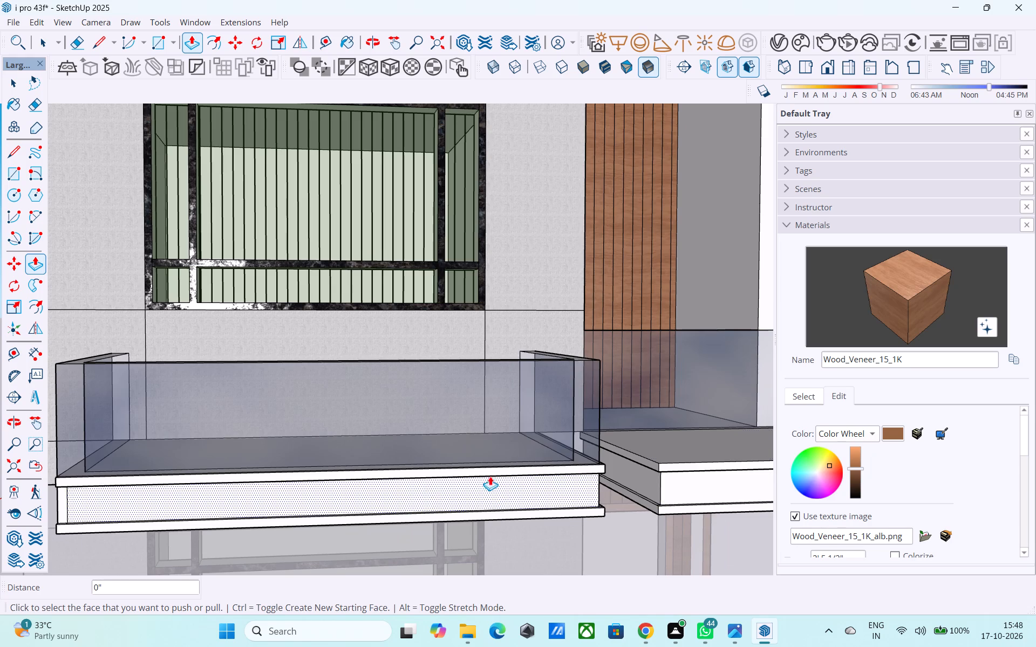
scroll(716, 456, down, 4)
middle_drag(404, 489, 609, 478)
scroll(473, 496, up, 12)
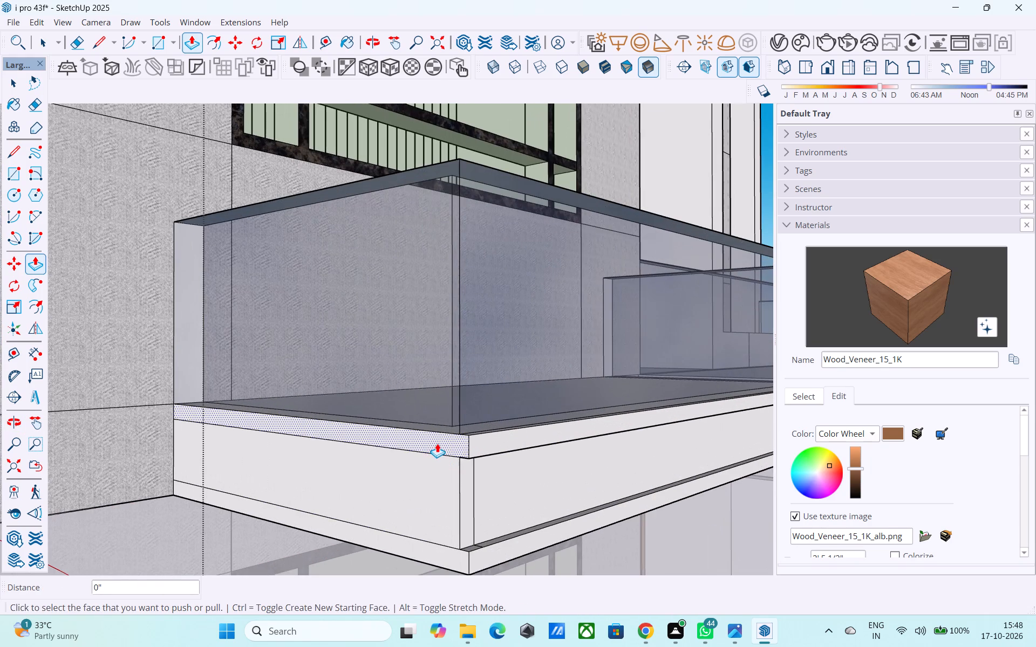
double_click(437, 443)
double_click(435, 548)
Examine the raised borders of both balcony slabs from below and around the gap between them.
scroll(394, 518, down, 4)
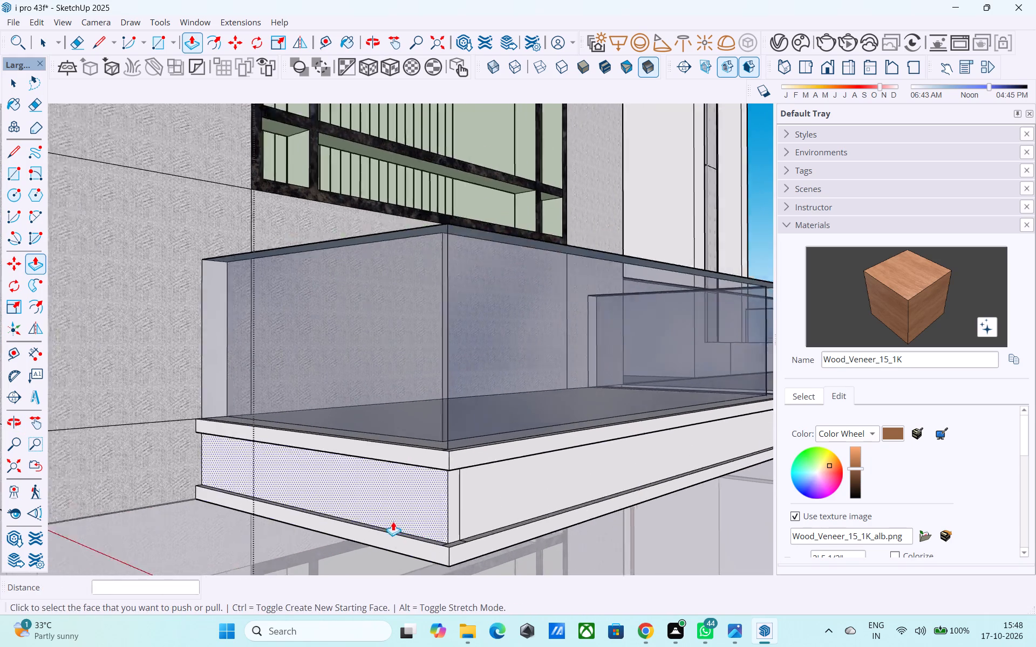
scroll(393, 521, down, 2)
middle_drag(412, 529, 236, 386)
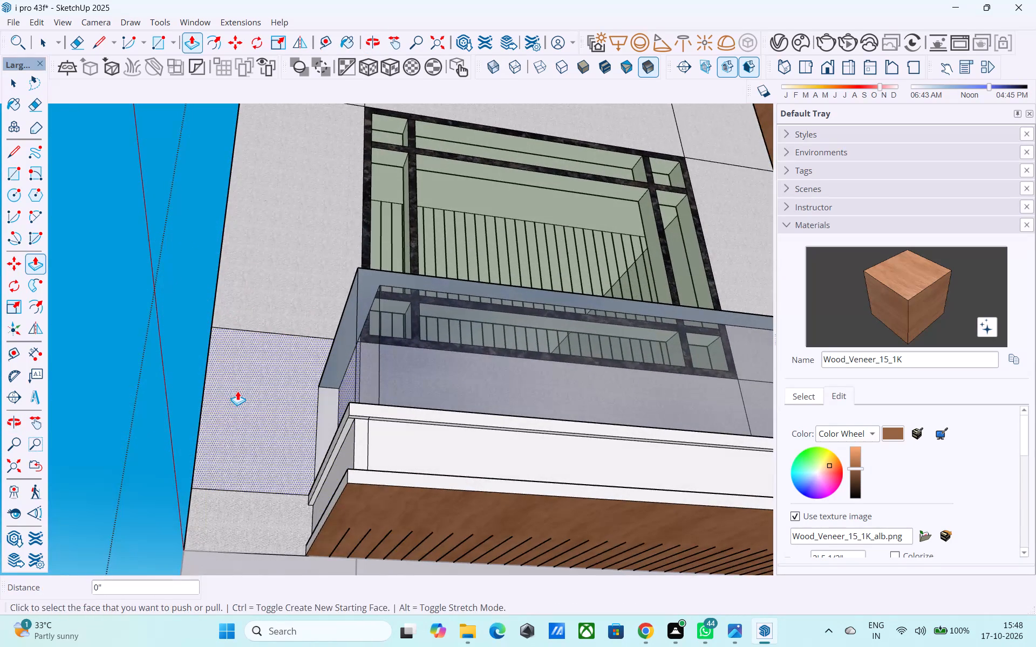
scroll(237, 391, down, 7)
scroll(251, 400, up, 1)
scroll(251, 400, down, 1)
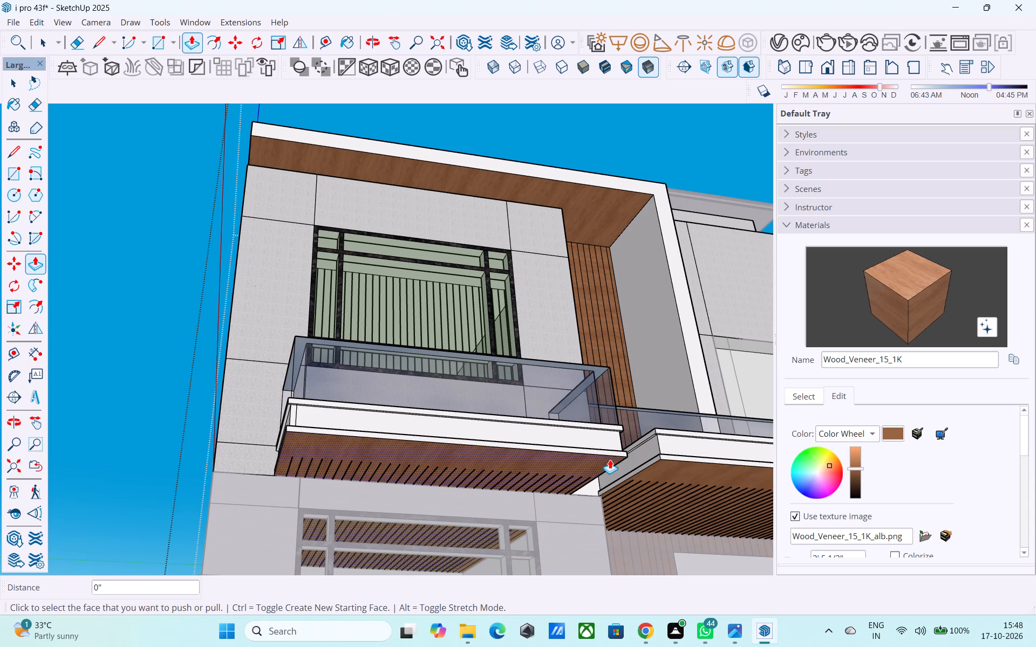
middle_drag(581, 458, 285, 515)
scroll(262, 531, up, 5)
middle_drag(188, 518, 251, 468)
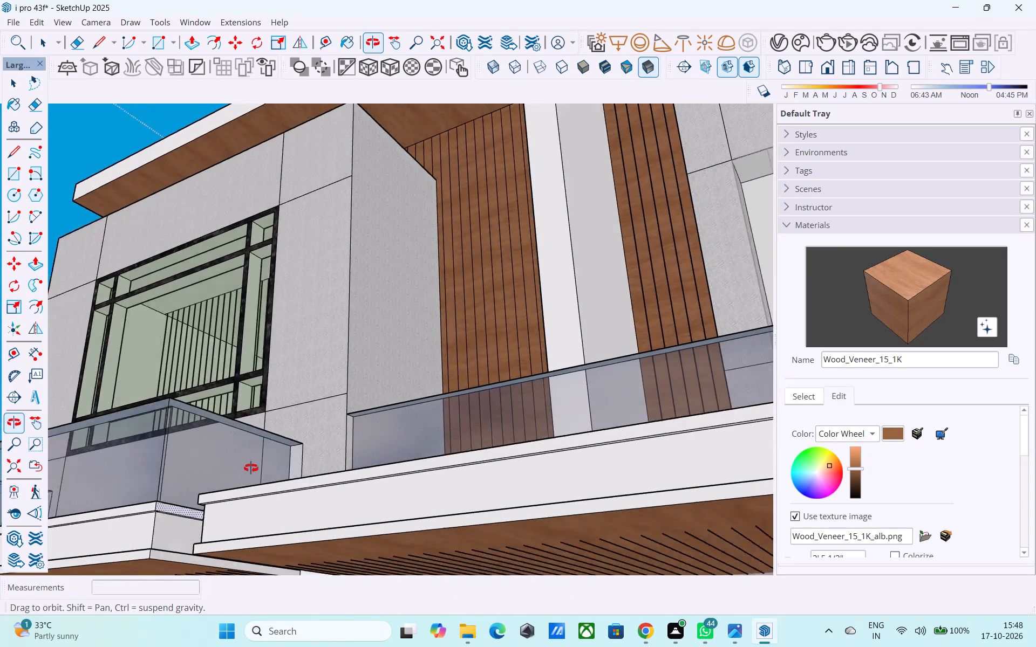
middle_drag(251, 468, 255, 465)
scroll(382, 418, down, 4)
scroll(233, 514, up, 13)
middle_drag(276, 432, 310, 407)
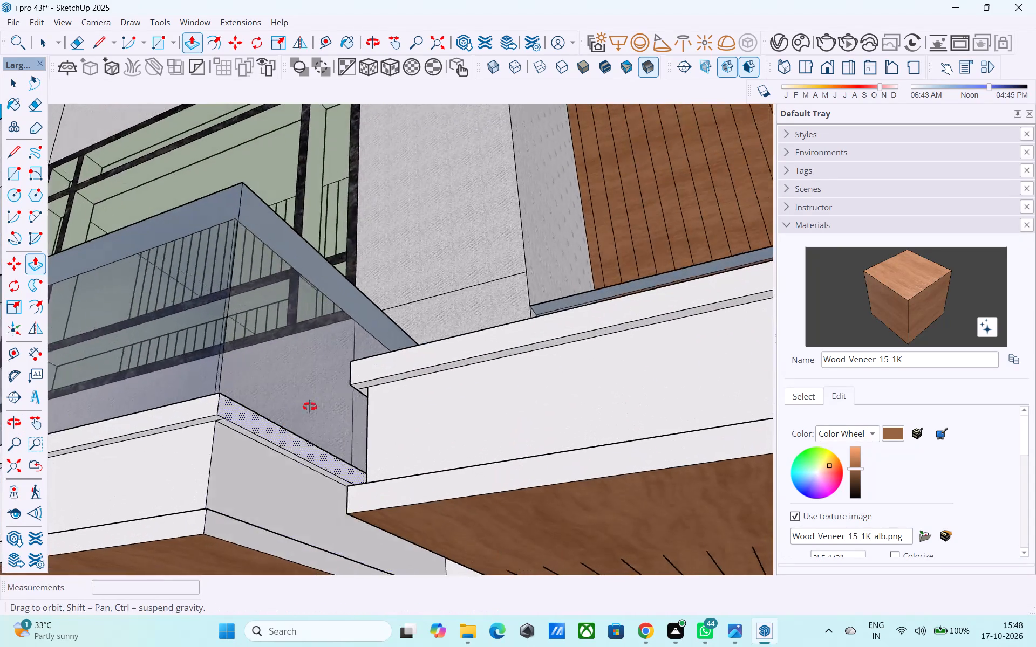
middle_drag(310, 407, 391, 544)
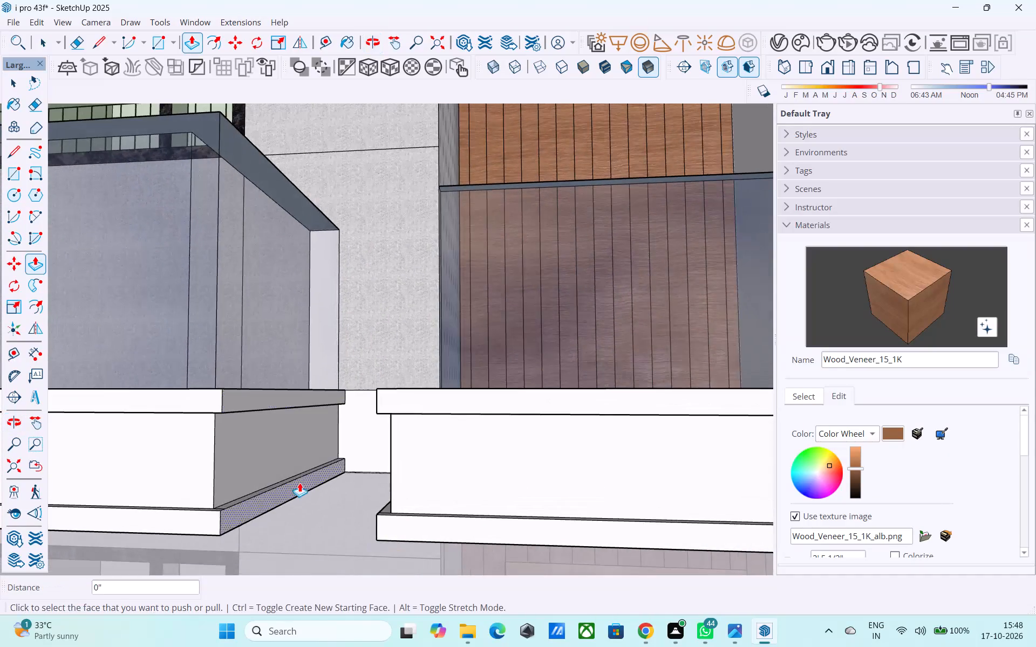
scroll(299, 483, down, 17)
scroll(243, 457, up, 1)
scroll(243, 457, down, 4)
Push/Pull the upper and lower borders on the long slab's outer side face outward by 1".
middle_drag(604, 475, 377, 507)
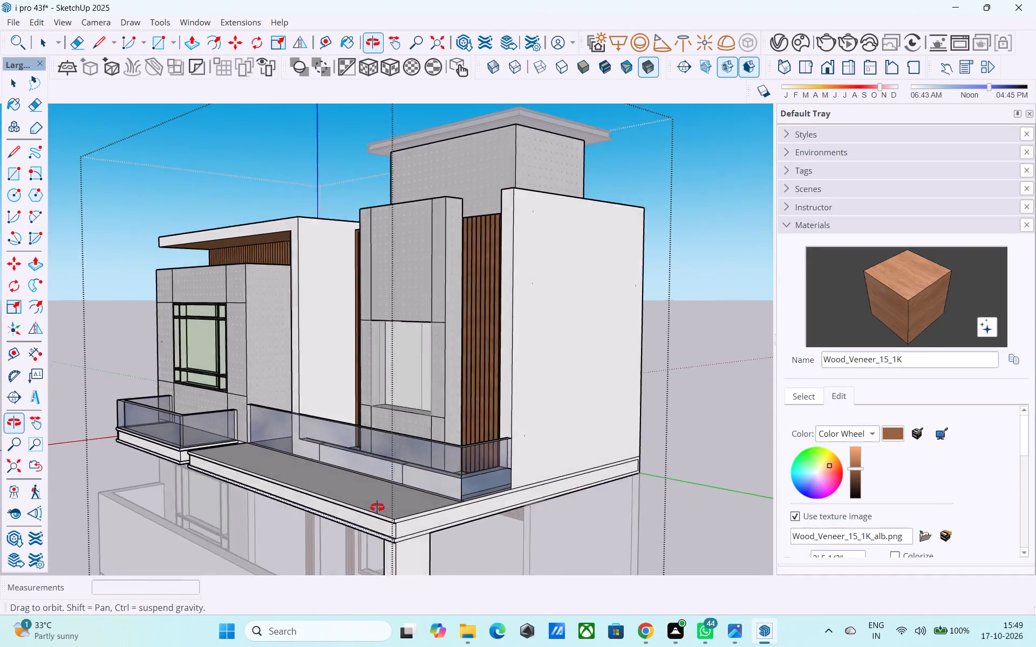
middle_drag(377, 507, 370, 428)
scroll(370, 425, up, 16)
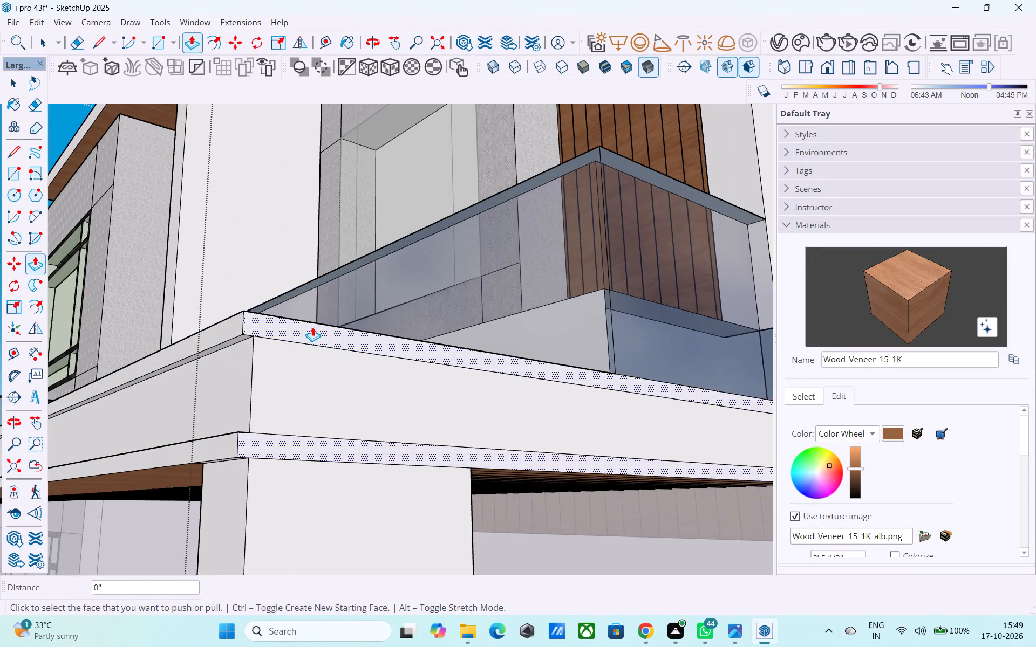
double_click(312, 327)
double_click(286, 446)
Paint the long slab's recessed front and outer side bands with the in-model material ThomThom - Waistcoat2.
scroll(287, 444, down, 3)
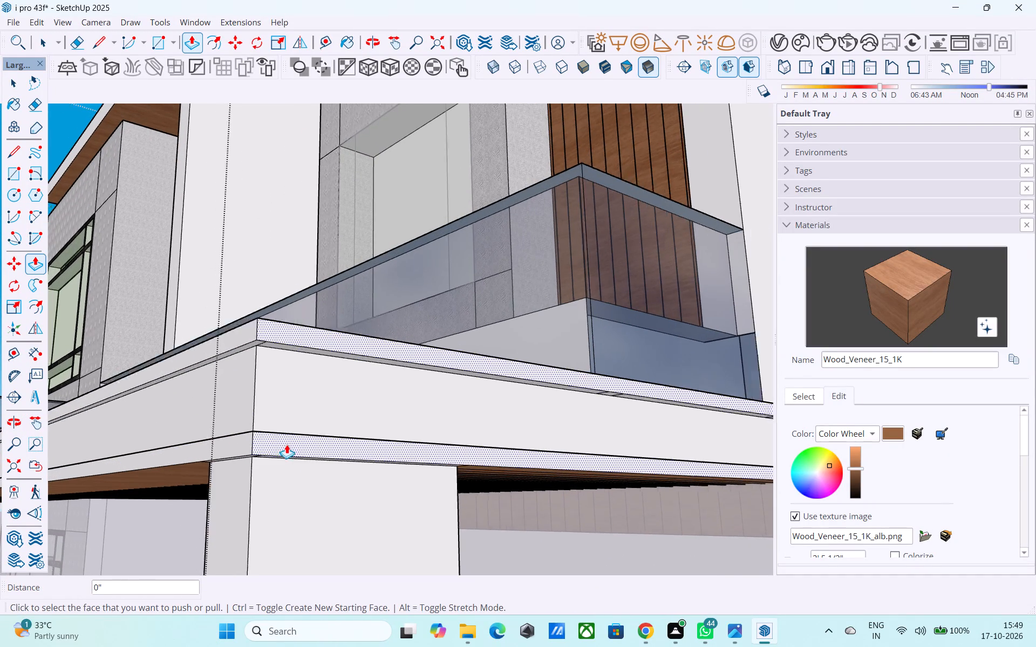
scroll(287, 444, down, 2)
click(800, 400)
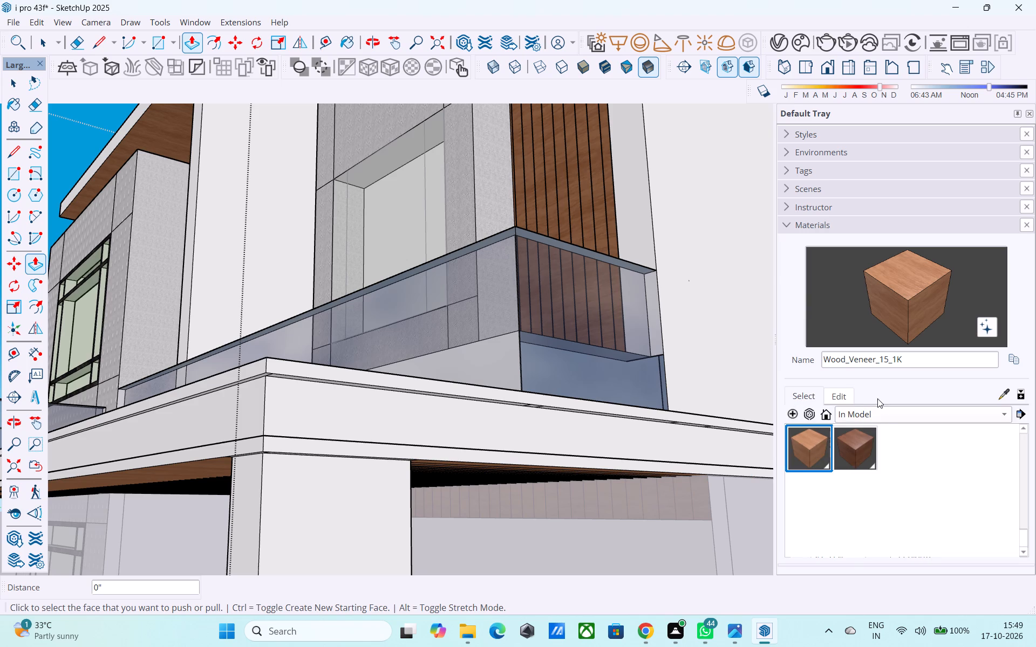
click(884, 414)
click(872, 417)
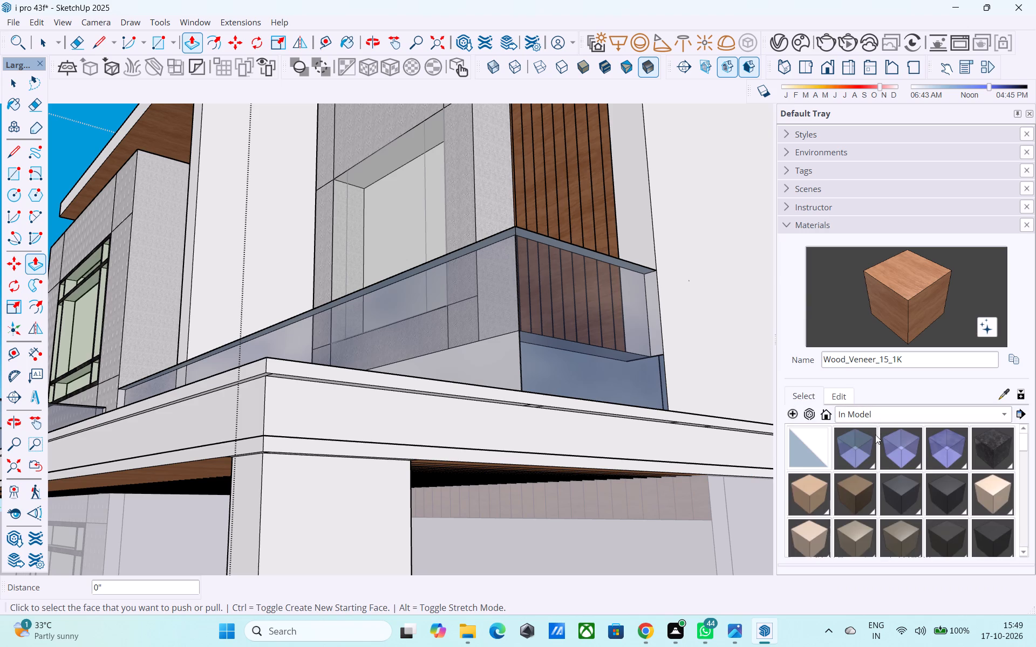
scroll(890, 496, down, 6)
scroll(897, 497, up, 2)
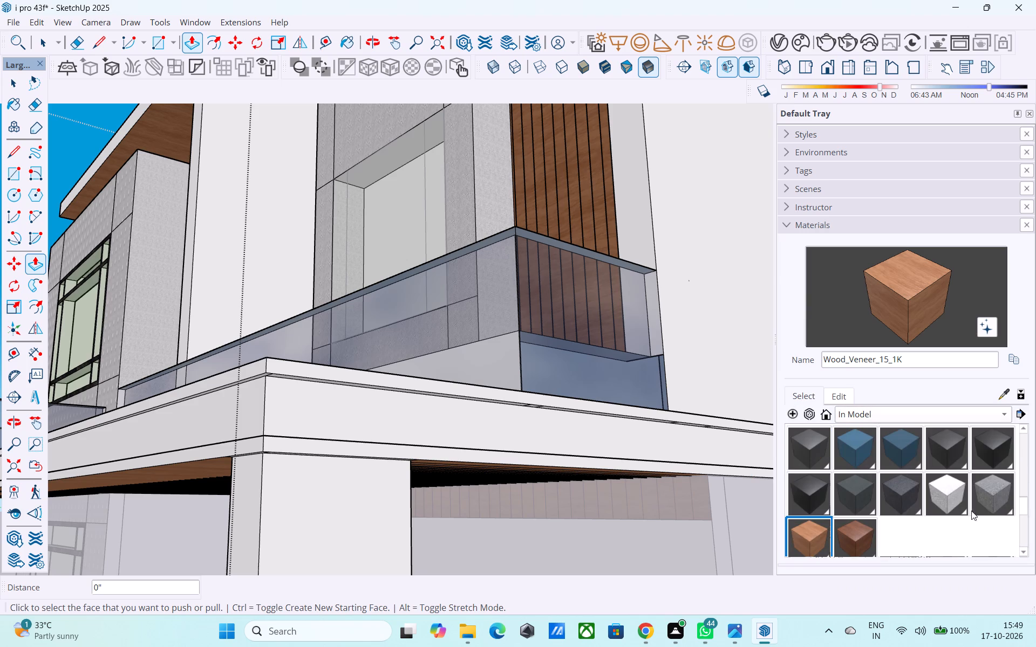
click(950, 492)
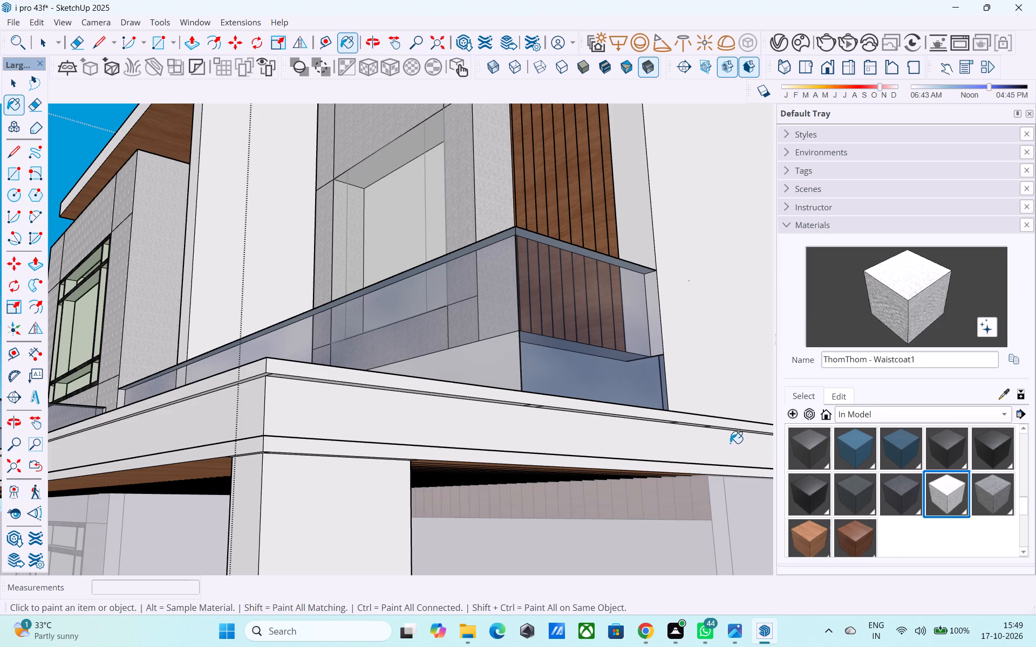
click(998, 495)
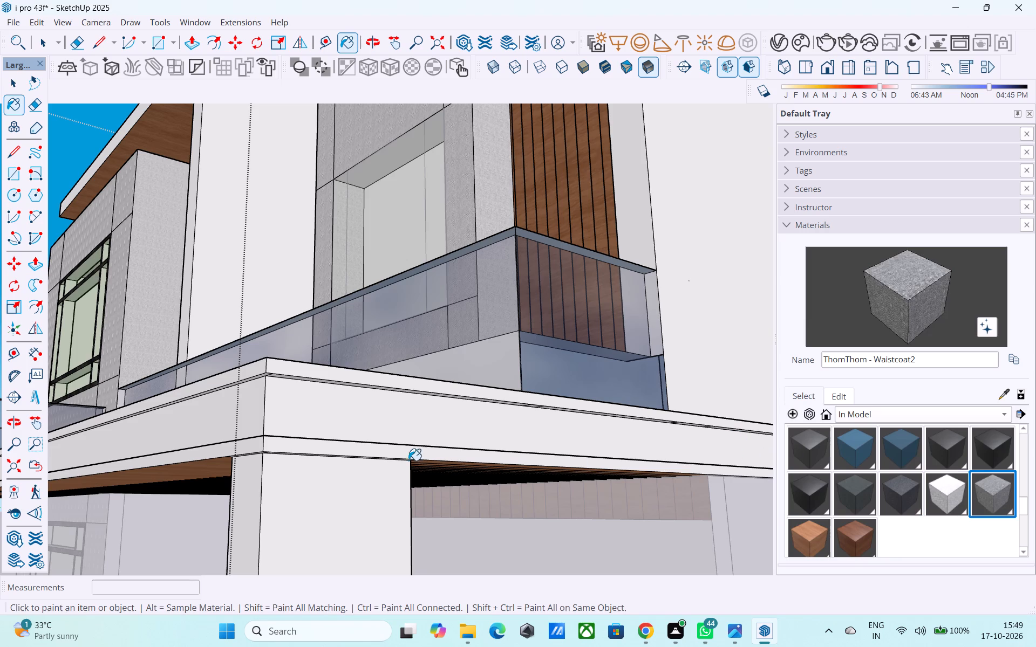
middle_drag(406, 457, 543, 481)
scroll(578, 461, down, 6)
scroll(470, 457, up, 4)
click(487, 432)
click(496, 428)
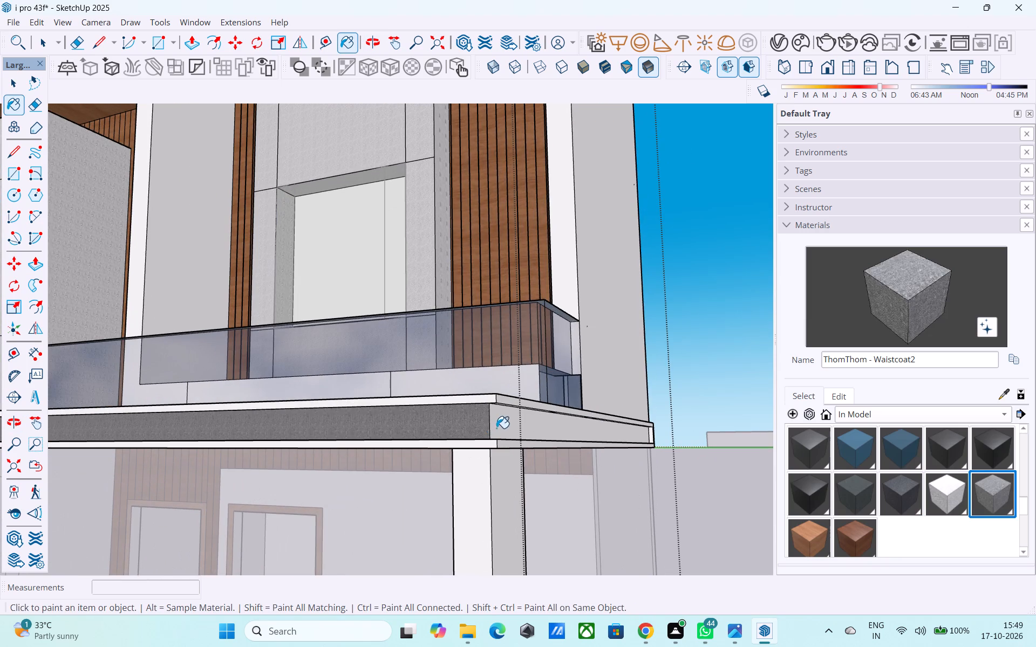
Paint the smaller slab's recessed front and gap-side bands with ThomThom - Waistcoat2.
scroll(503, 423, down, 9)
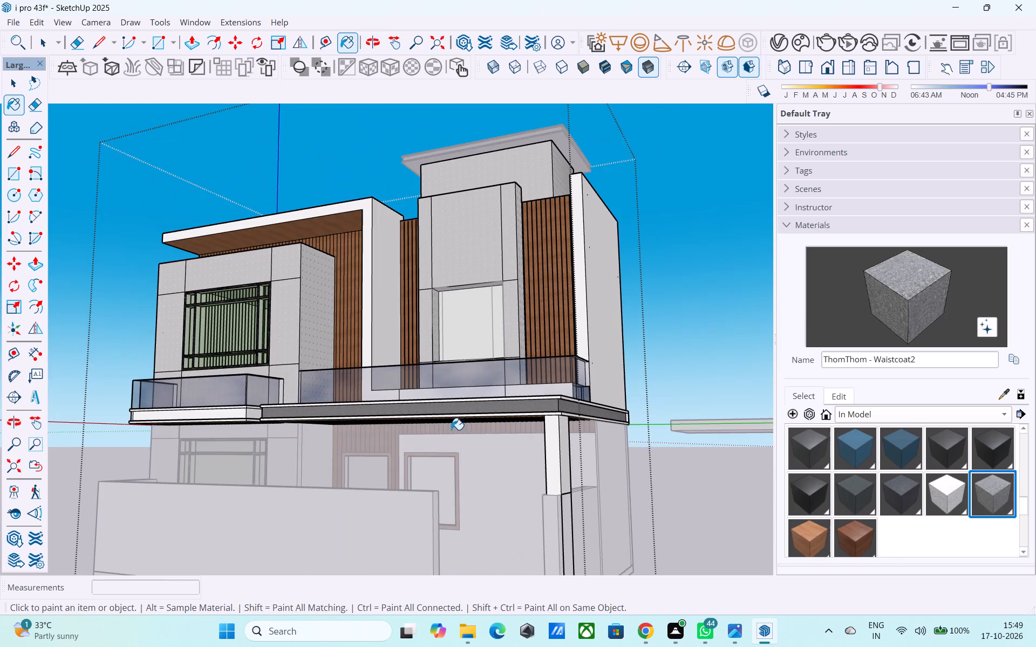
scroll(223, 417, up, 9)
click(238, 406)
click(300, 417)
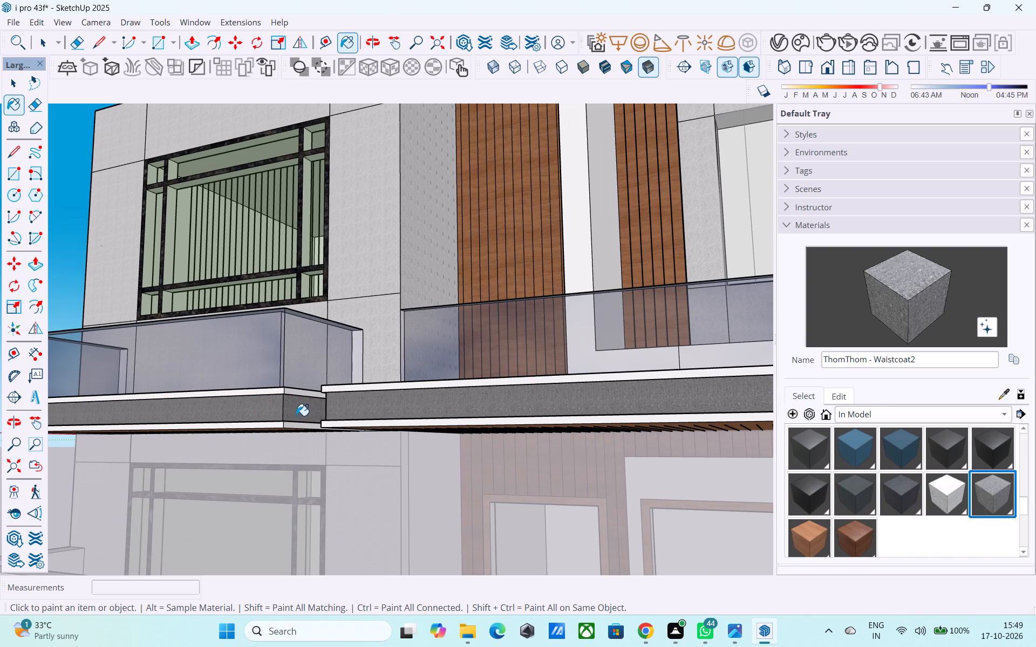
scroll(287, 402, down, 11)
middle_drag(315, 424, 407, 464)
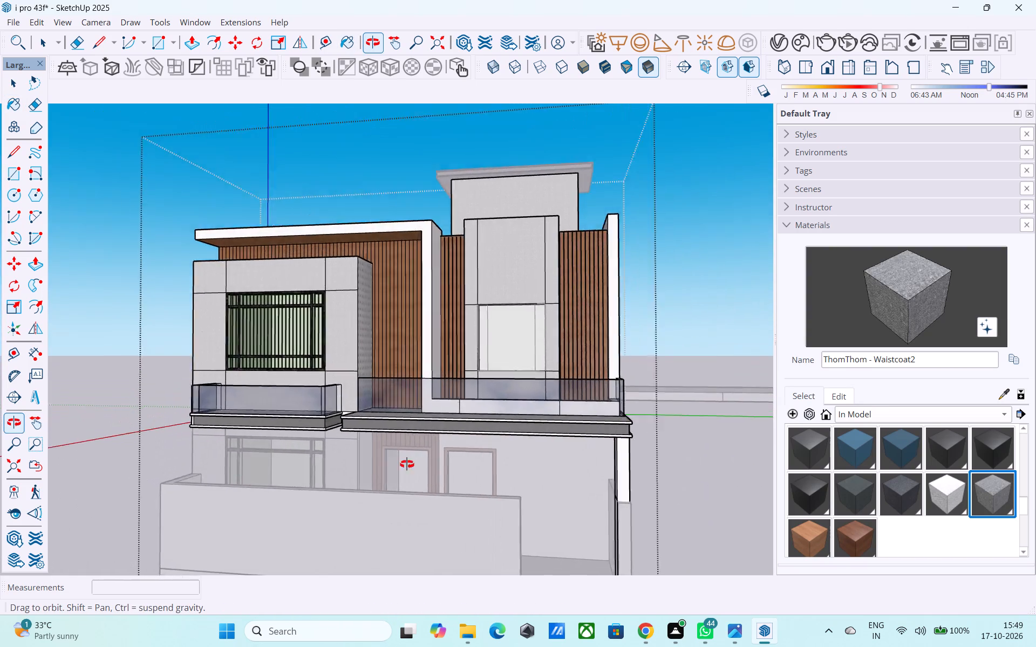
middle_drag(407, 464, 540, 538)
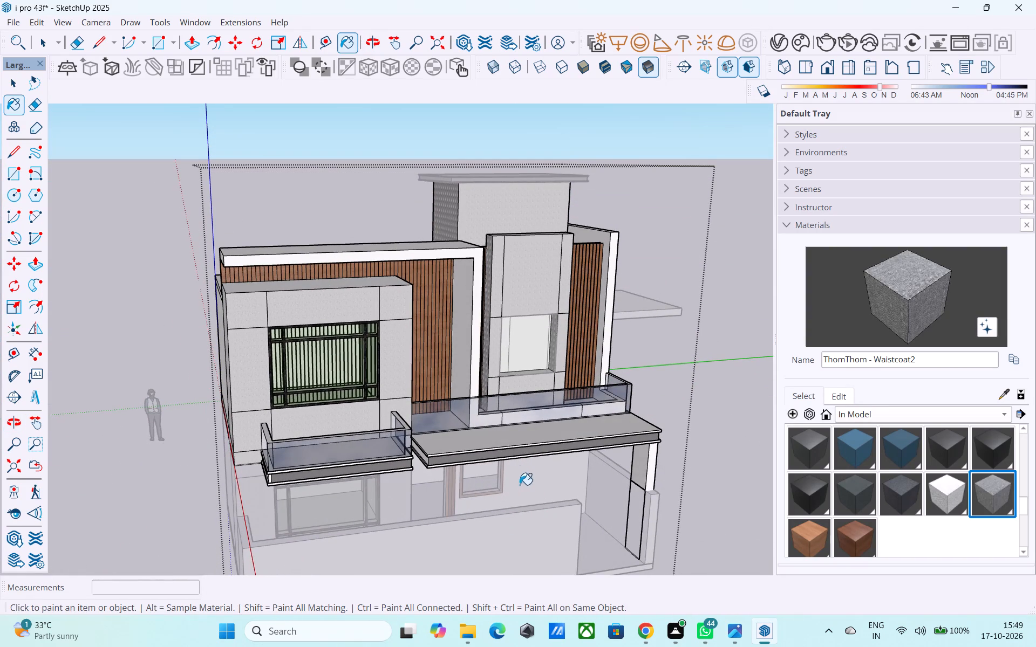
Paint the front and gap-side faces of the long slab's upper and lower borders, plus its gap-side recessed band, with ThomThom - Waistcoat2.
scroll(432, 445, up, 19)
middle_drag(430, 494, 432, 452)
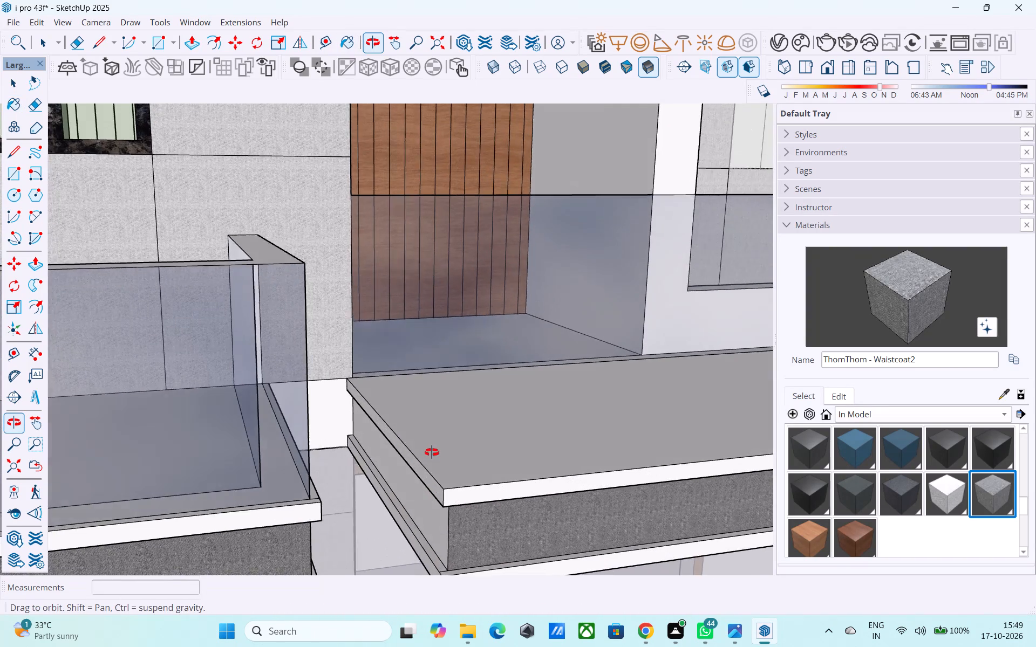
middle_drag(432, 452, 439, 409)
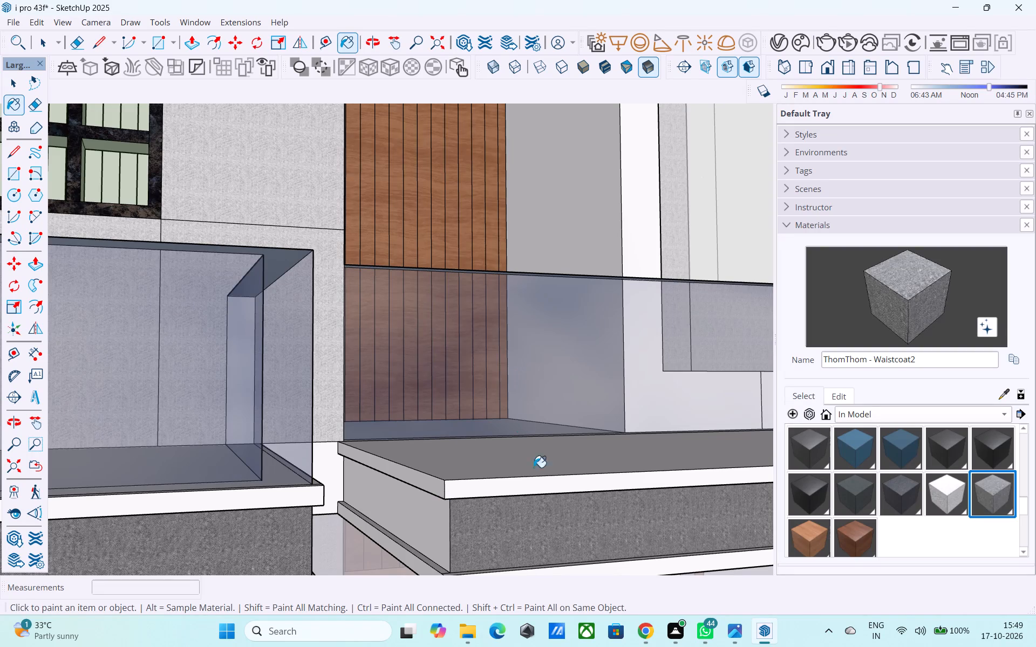
scroll(504, 511, up, 5)
click(460, 481)
click(393, 463)
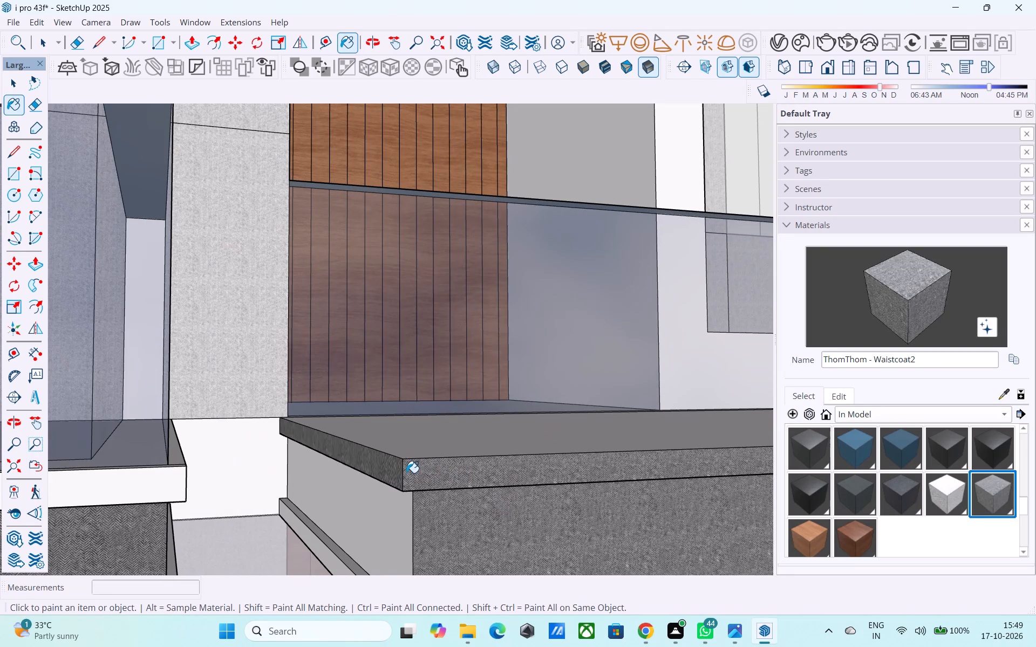
scroll(406, 473, down, 12)
scroll(380, 569, up, 8)
scroll(405, 548, down, 5)
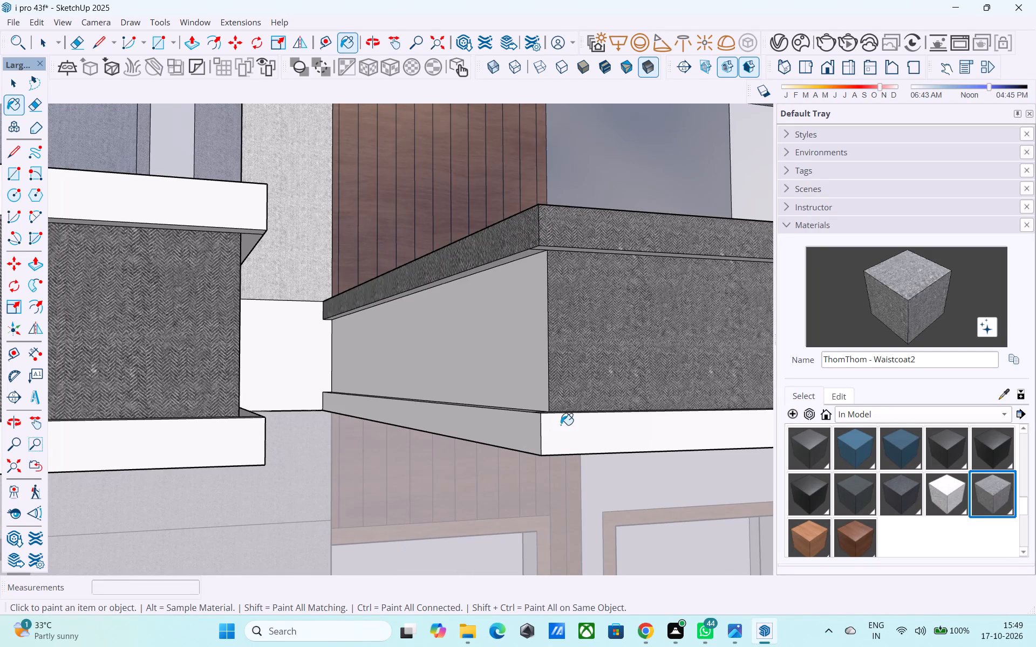
click(558, 425)
click(536, 430)
click(514, 329)
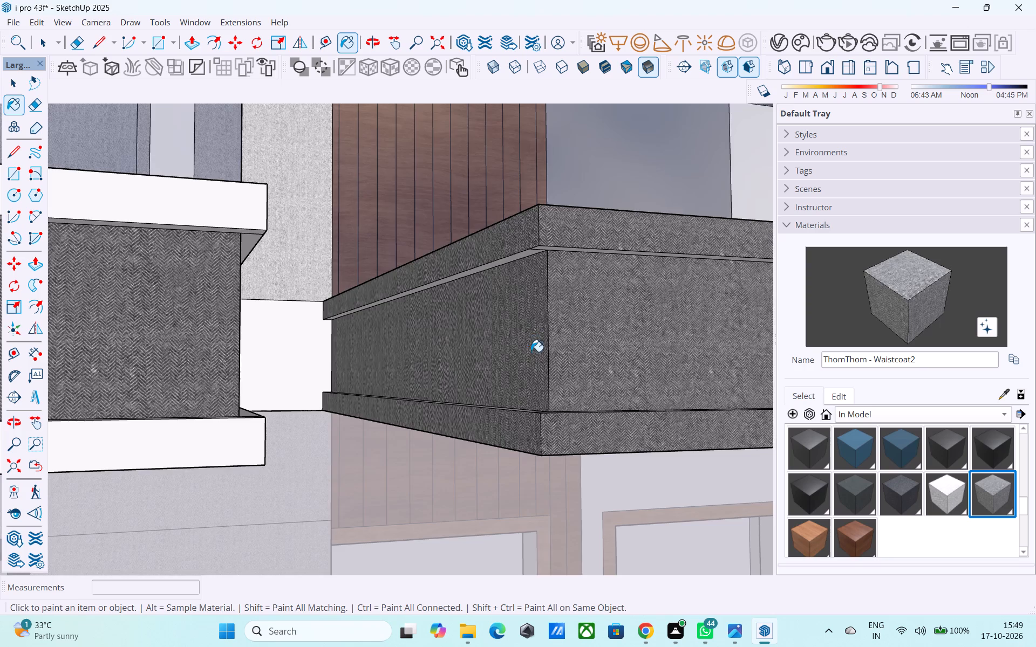
Paint the front and gap-side faces of the smaller balcony slab's upper border with ThomThom - Waistcoat2.
scroll(539, 364, down, 4)
scroll(769, 455, down, 4)
middle_drag(596, 485, 451, 474)
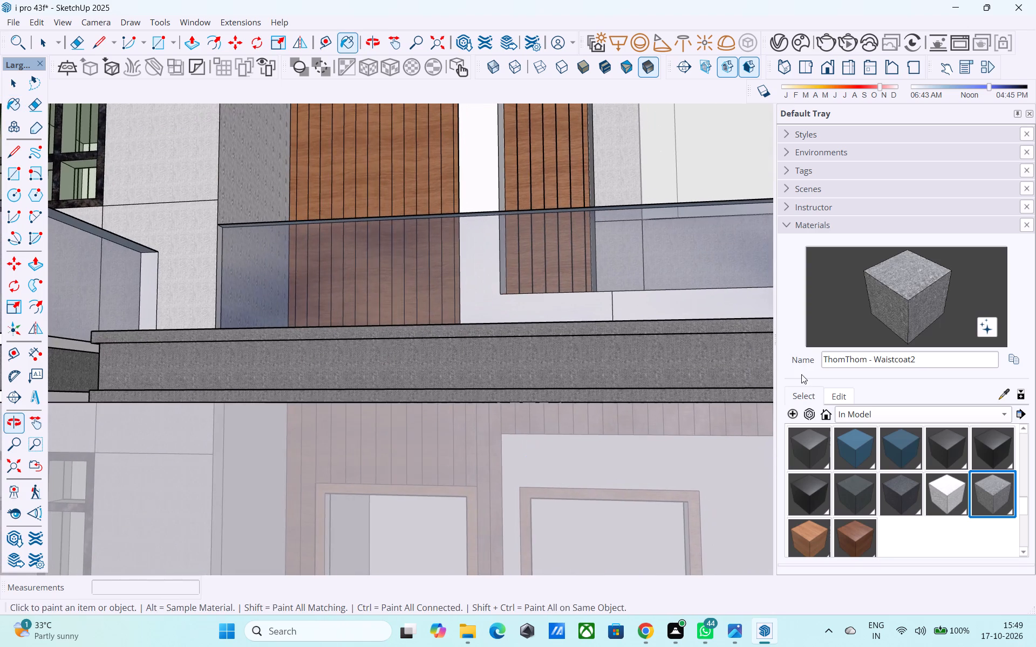
scroll(871, 356, down, 5)
scroll(759, 359, down, 7)
scroll(310, 361, up, 4)
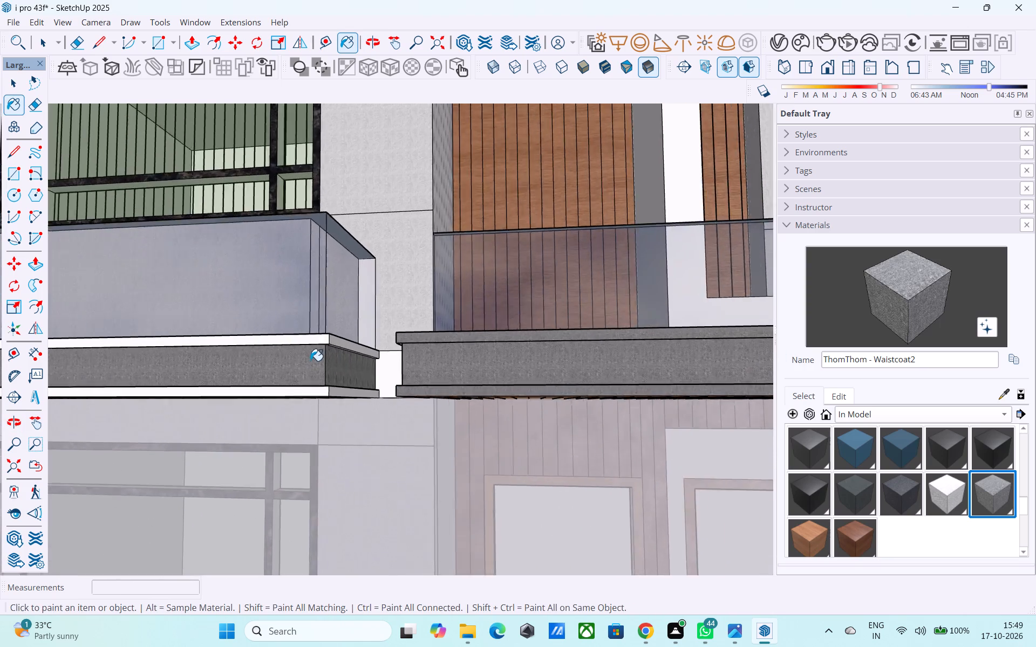
scroll(310, 361, up, 9)
click(345, 325)
click(332, 319)
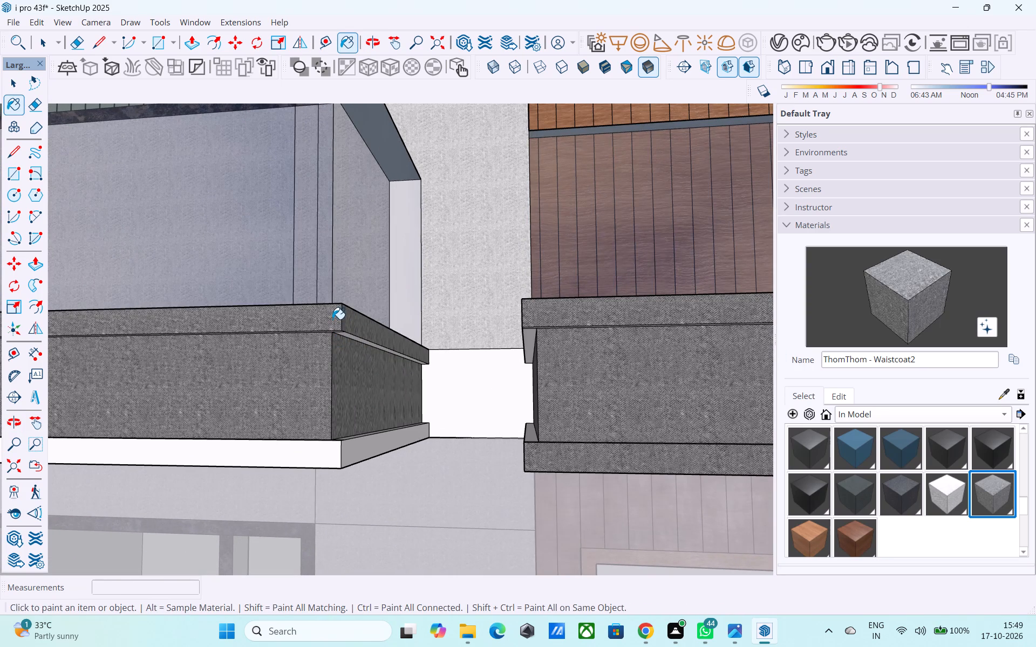
Paint the smaller slab's upper border undersides and lower border faces, front and gap side, with ThomThom - Waistcoat2.
middle_drag(349, 357, 332, 286)
scroll(336, 330, up, 5)
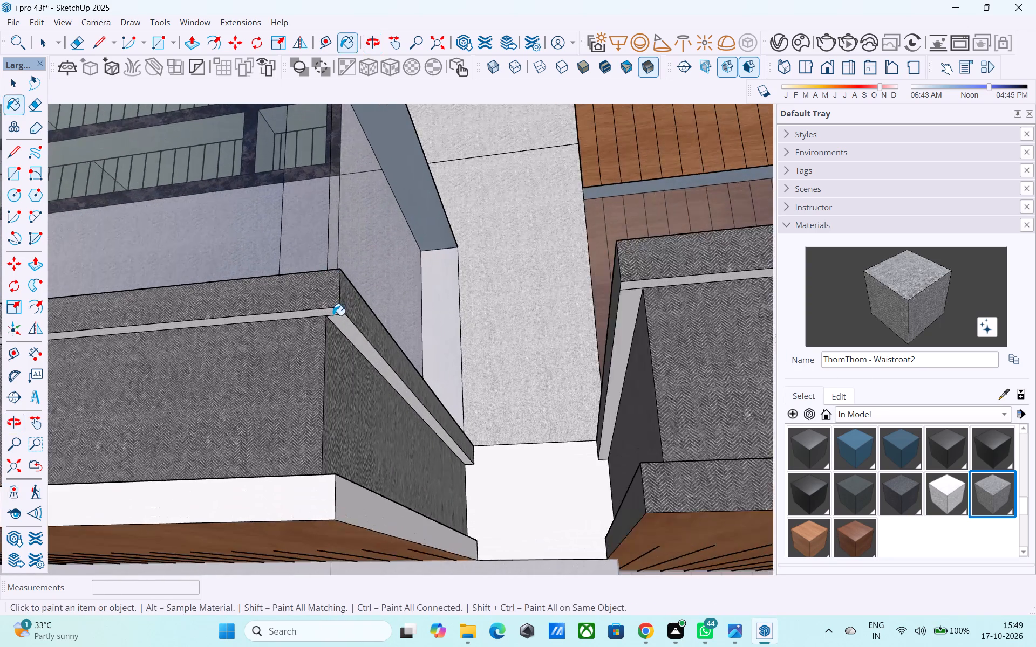
scroll(333, 315, up, 7)
click(332, 304)
click(346, 319)
scroll(346, 320, down, 4)
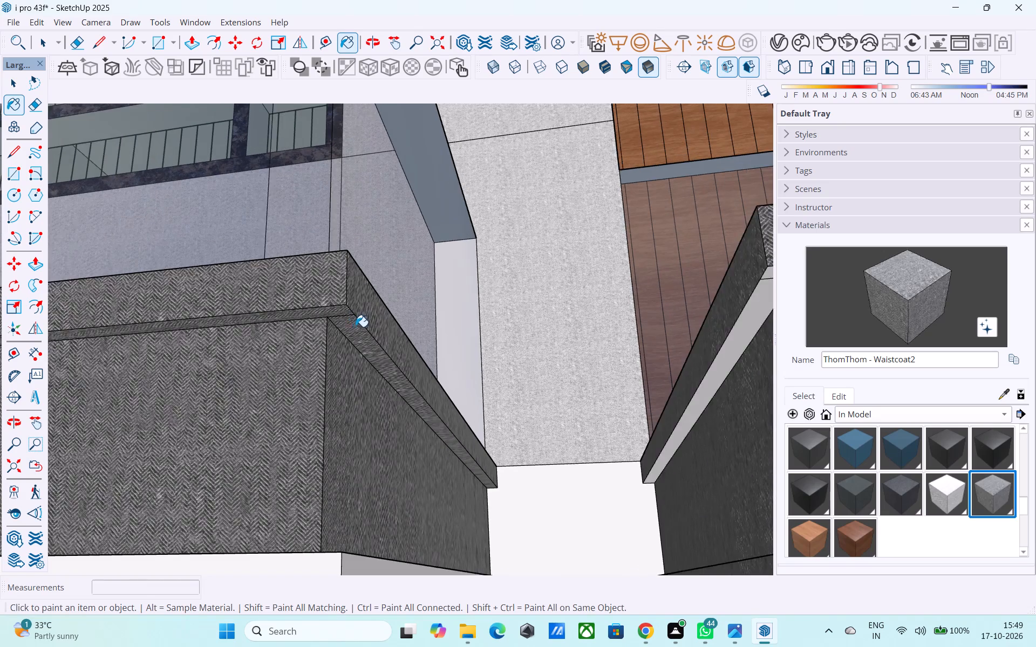
scroll(356, 327, down, 5)
click(356, 471)
click(338, 467)
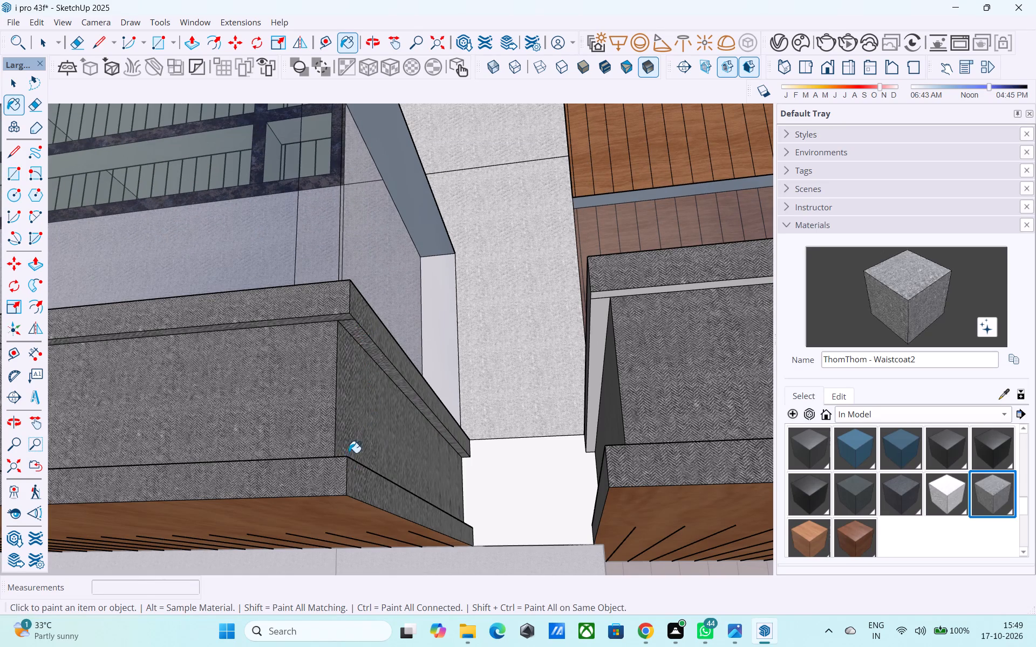
Paint the undersides of the long slab's upper border, gap side and front, with ThomThom - Waistcoat2.
scroll(618, 311, up, 5)
click(587, 302)
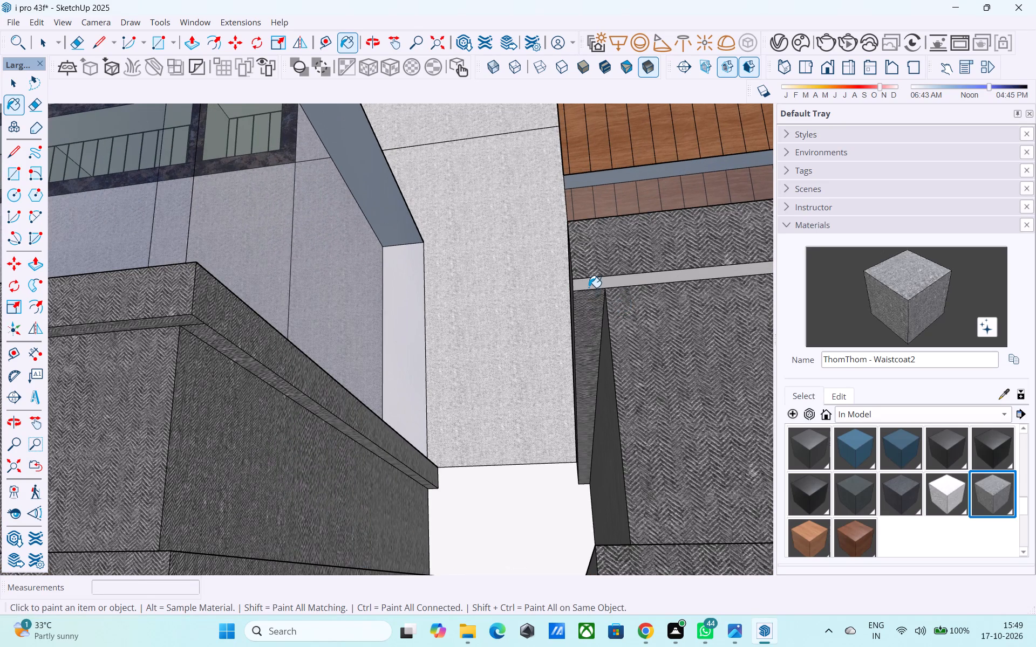
click(589, 287)
Paint the top ledges of the smaller slab's lower border, front and gap side, with ThomThom - Waistcoat2.
scroll(592, 287, down, 9)
scroll(559, 335, down, 4)
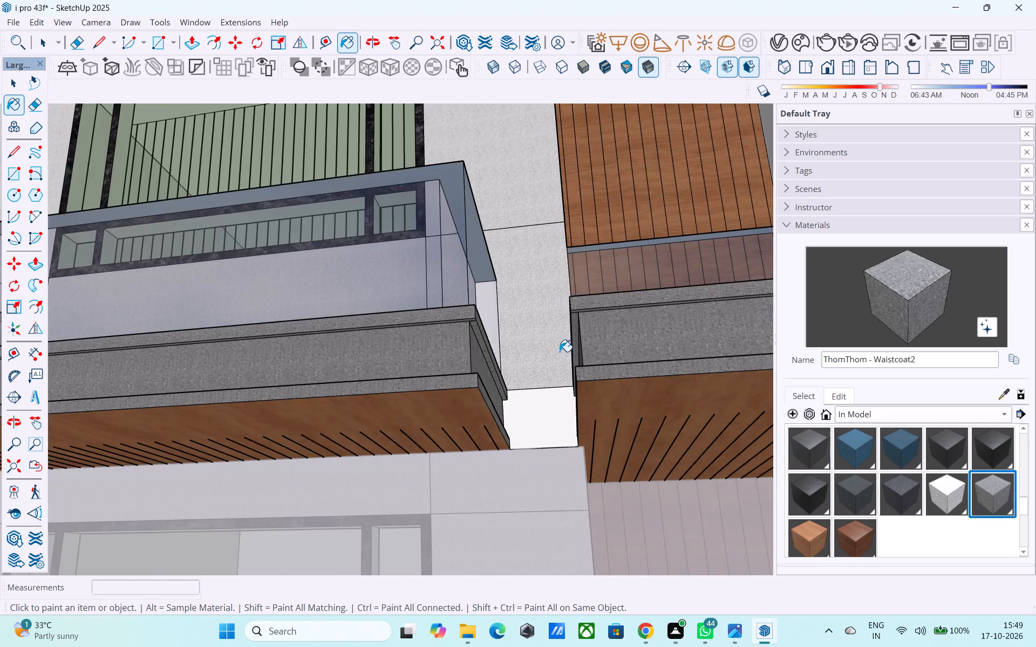
scroll(560, 352, down, 5)
middle_drag(561, 360, 524, 513)
scroll(473, 517, up, 4)
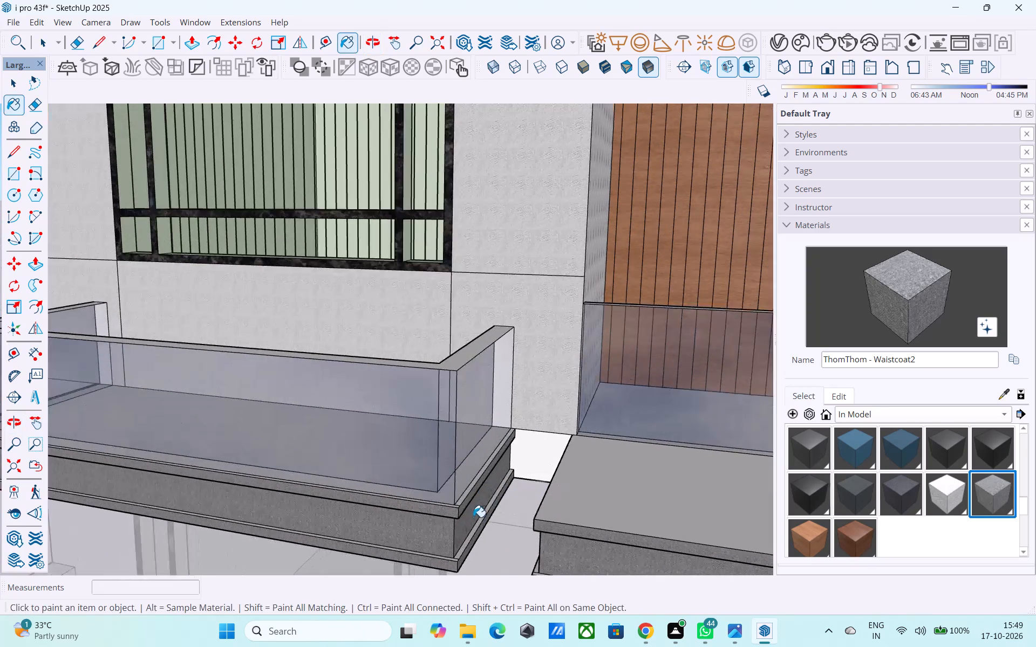
scroll(473, 517, up, 11)
scroll(493, 502, down, 6)
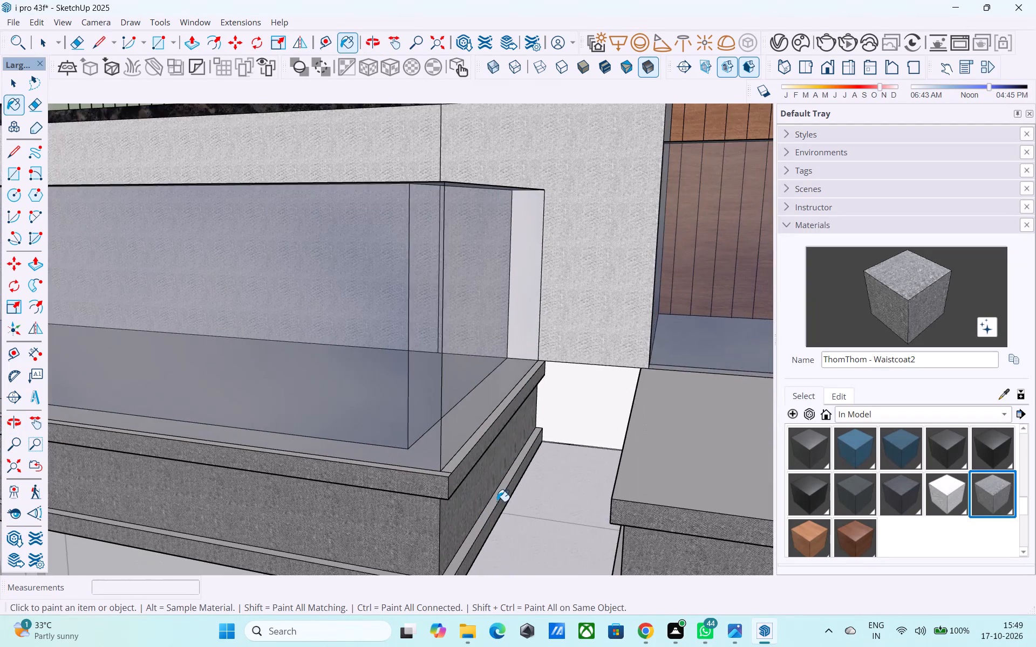
scroll(495, 505, down, 3)
scroll(441, 583, up, 7)
scroll(453, 561, down, 1)
scroll(453, 559, up, 4)
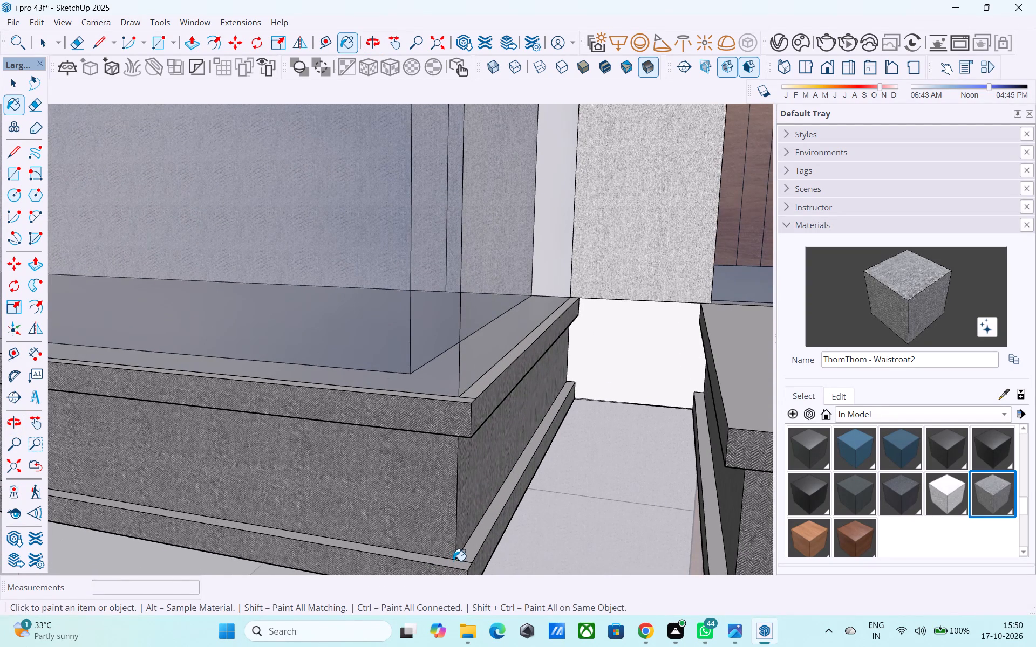
scroll(497, 536, down, 7)
scroll(474, 573, up, 5)
middle_drag(489, 507, 489, 524)
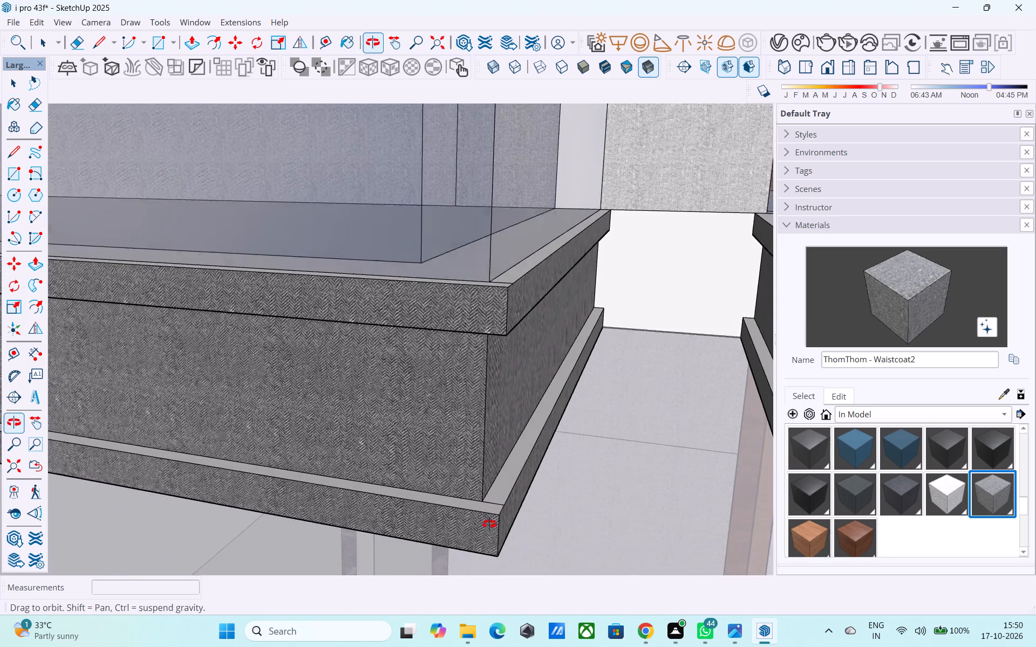
middle_drag(489, 524, 469, 581)
scroll(478, 568, up, 4)
scroll(473, 504, down, 3)
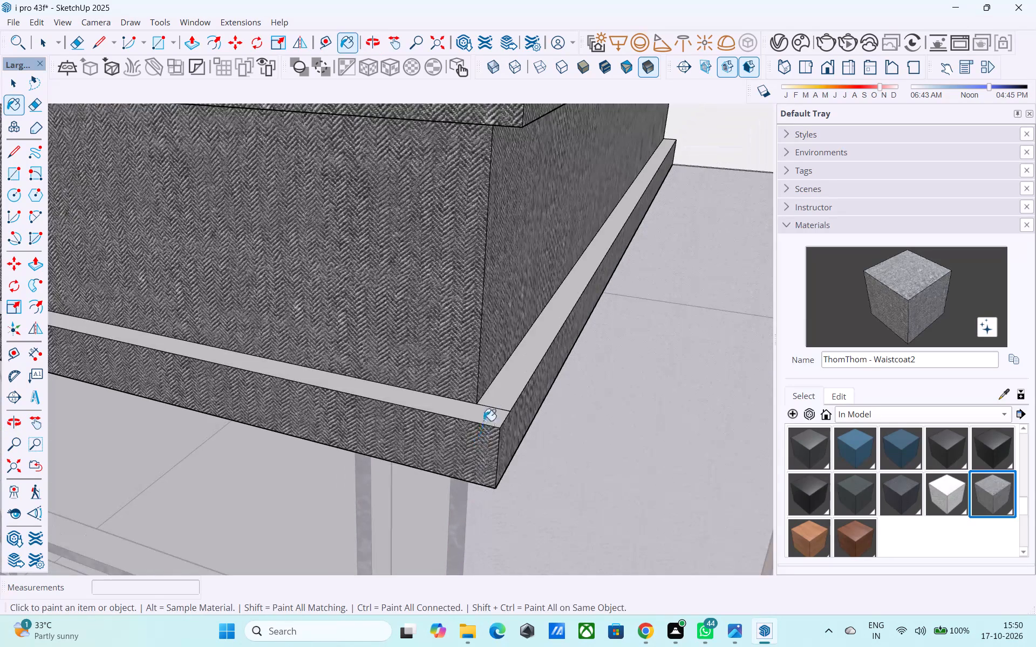
click(484, 415)
click(497, 388)
Paint the top ledges of the long slab's lower border, front and gap side, with ThomThom - Waistcoat2.
scroll(436, 389, down, 10)
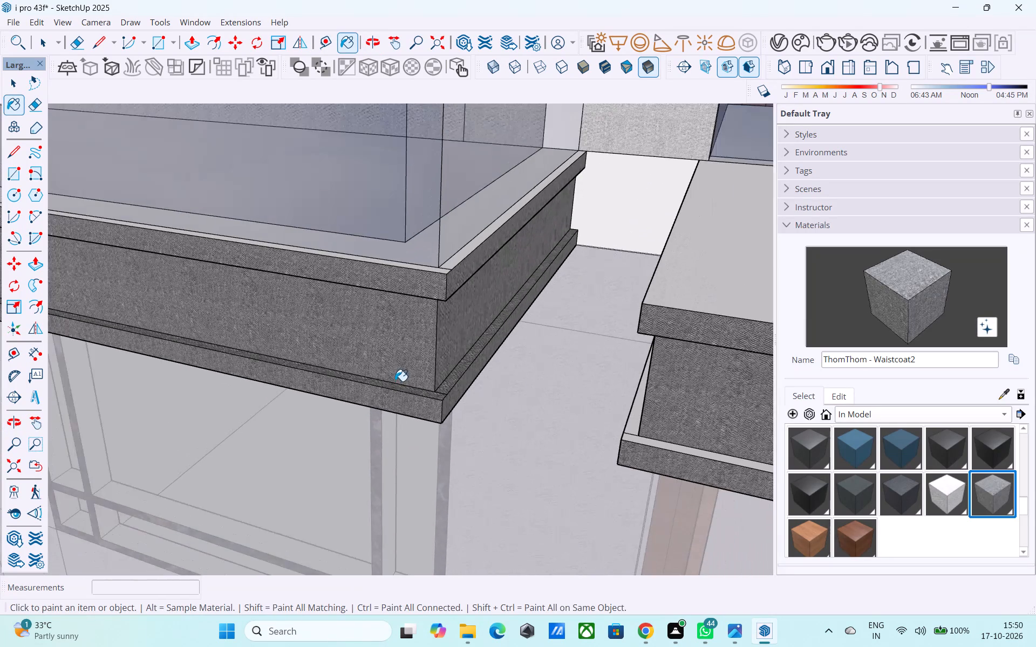
scroll(669, 440, up, 11)
click(601, 435)
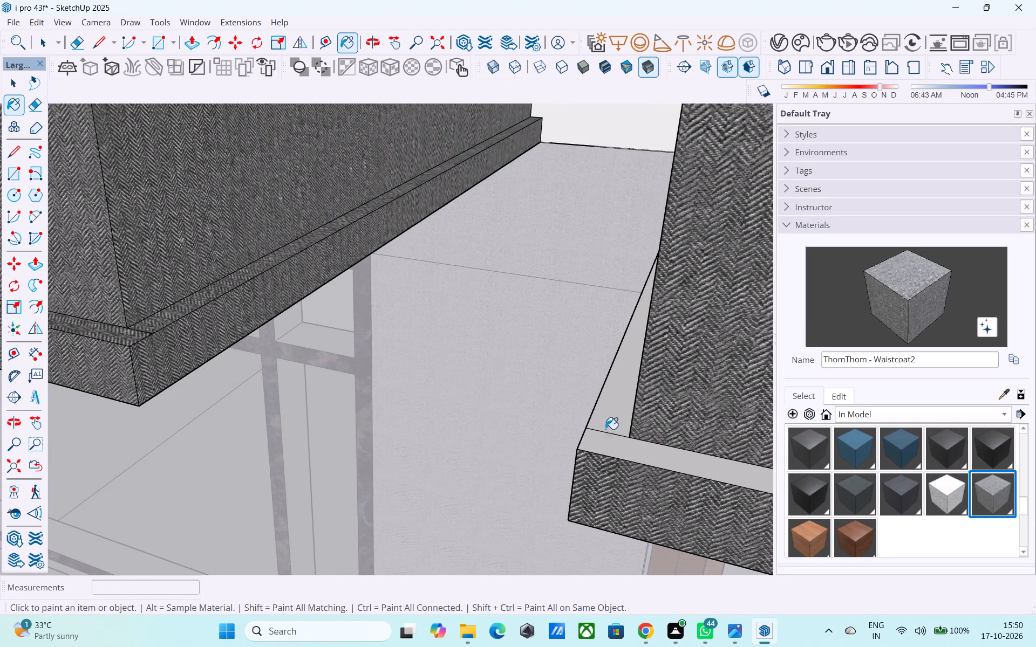
click(616, 421)
Paint the smaller slab's outer side band, border faces and lower ledge, plus the leftover front corner pieces, with ThomThom - Waistcoat2.
scroll(490, 447, down, 18)
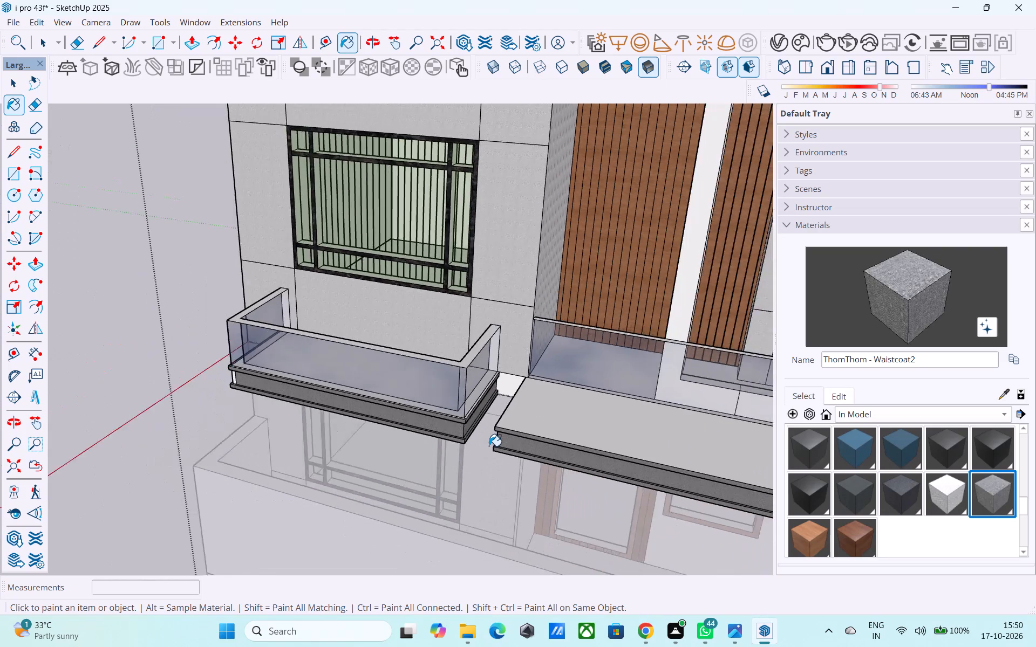
middle_drag(216, 374, 379, 372)
scroll(377, 399, up, 11)
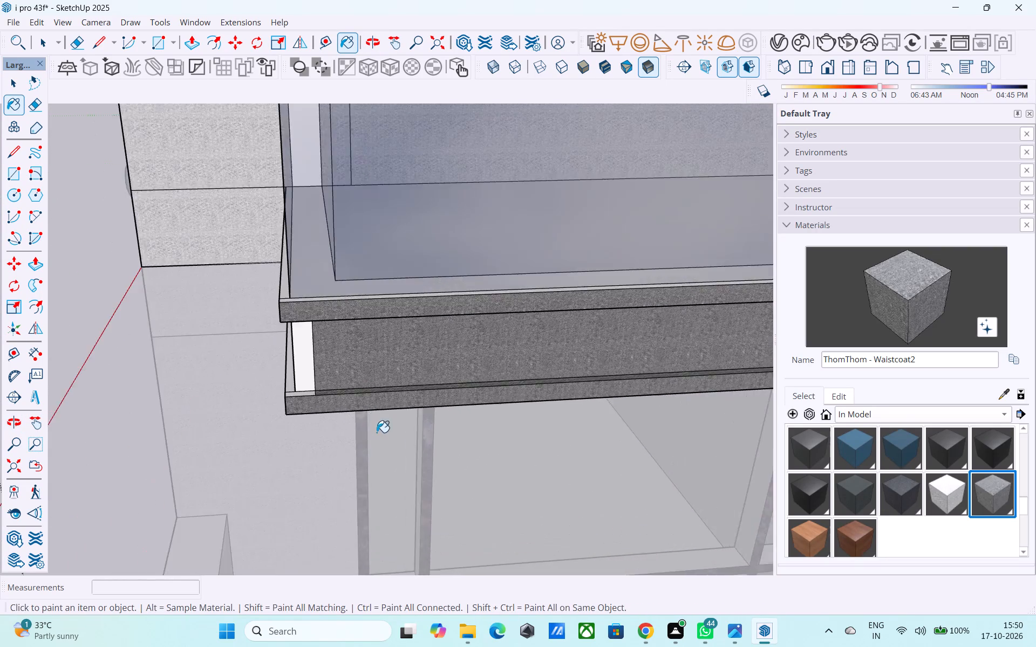
scroll(377, 432, up, 6)
middle_drag(322, 419, 352, 406)
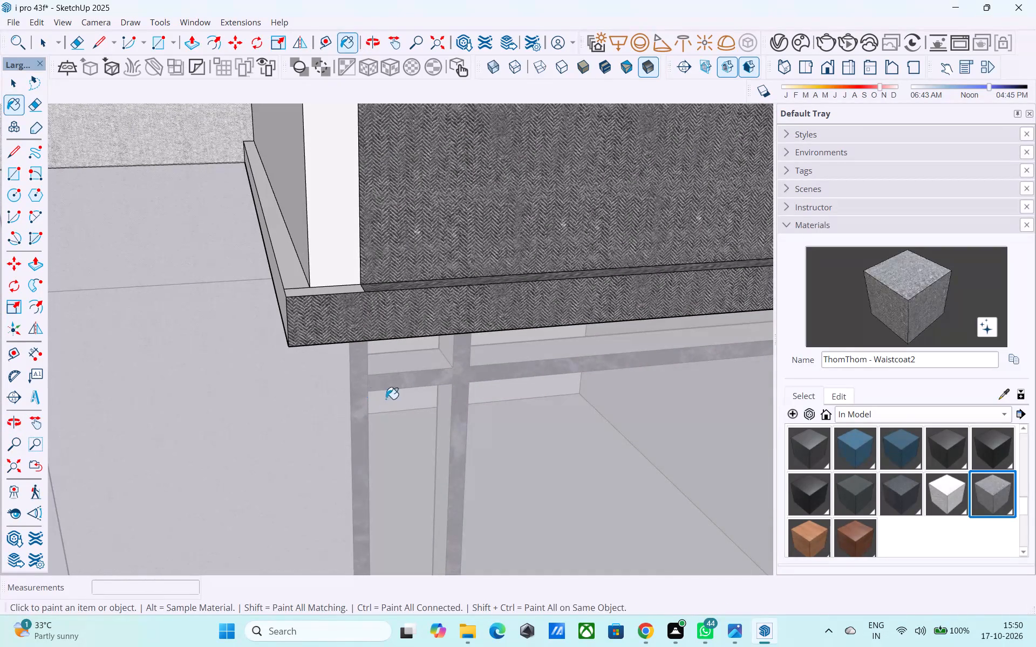
middle_drag(386, 399, 446, 450)
click(553, 403)
click(533, 404)
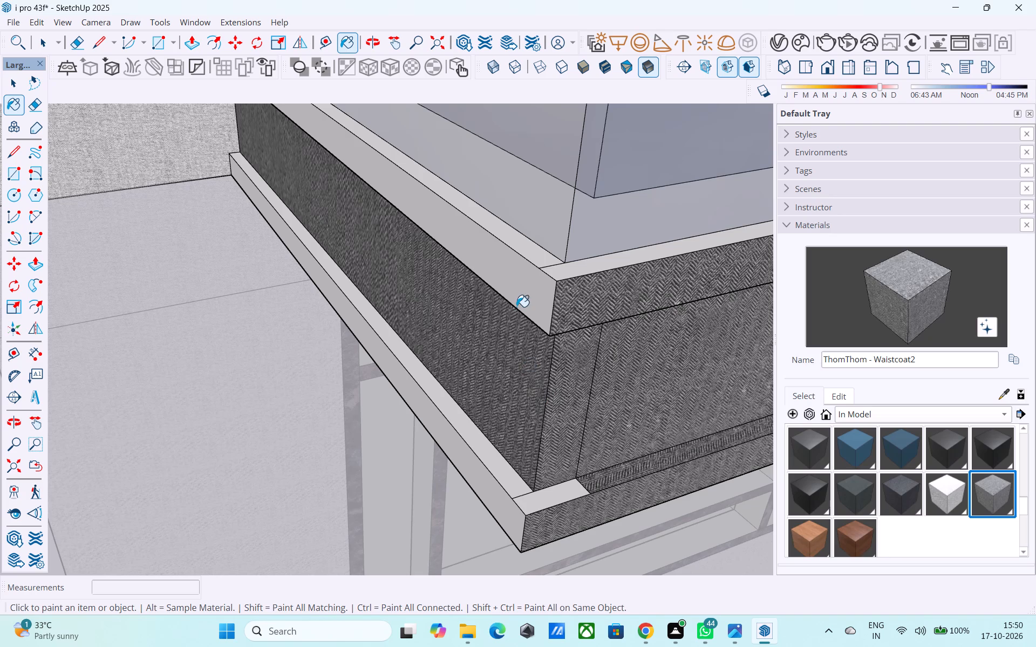
click(522, 300)
click(509, 475)
click(499, 499)
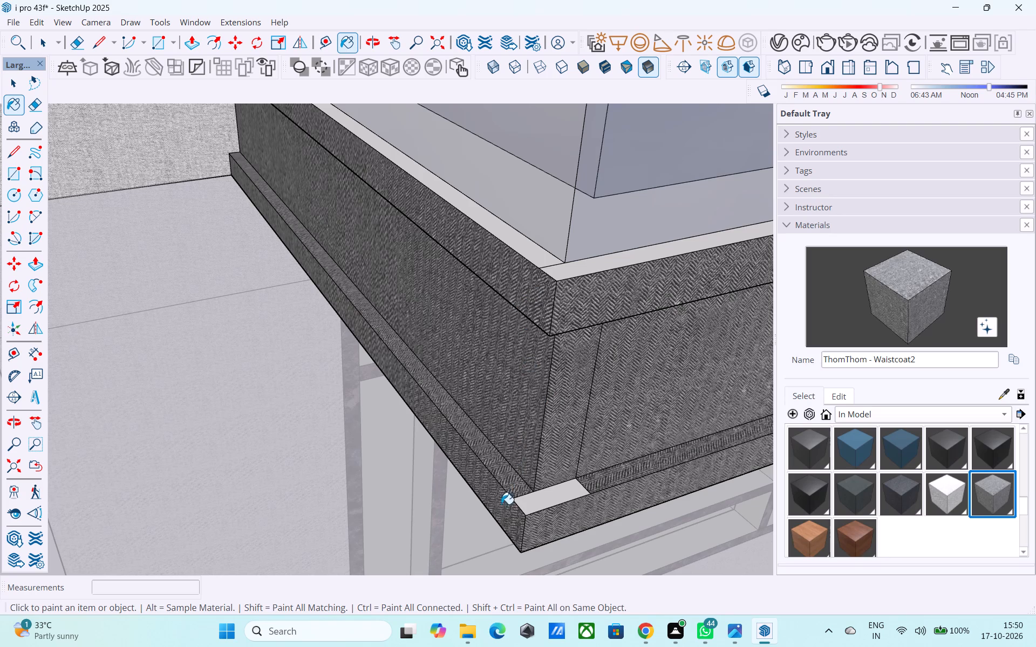
click(525, 500)
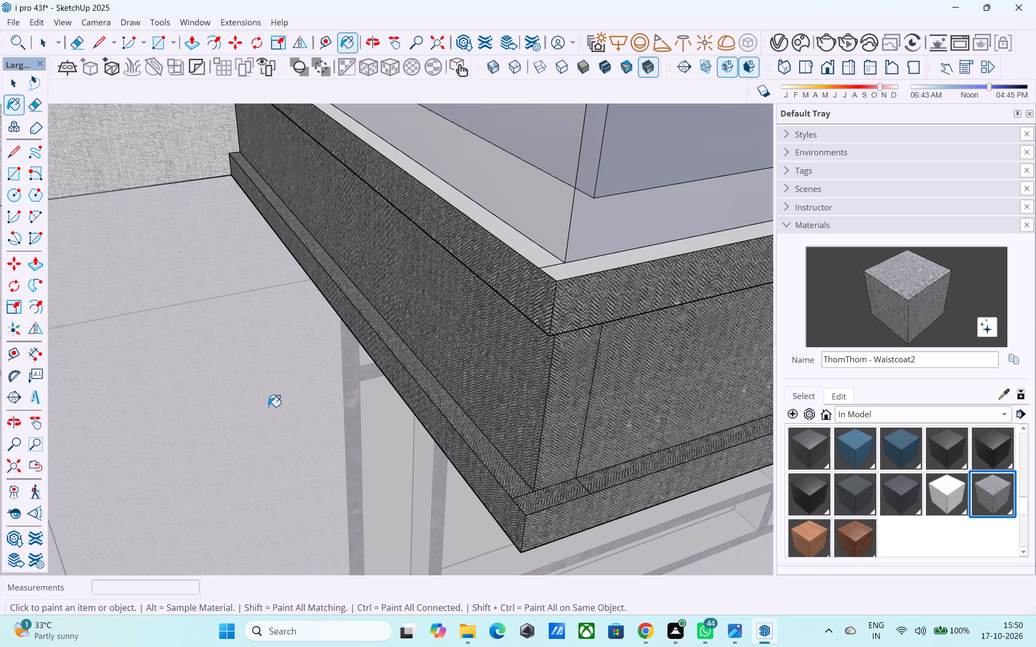
Paint the narrow top rim of the smaller slab's upper border on its front, gap side and outer side with ThomThom - Waistcoat2.
scroll(297, 346, down, 12)
middle_drag(406, 398, 325, 370)
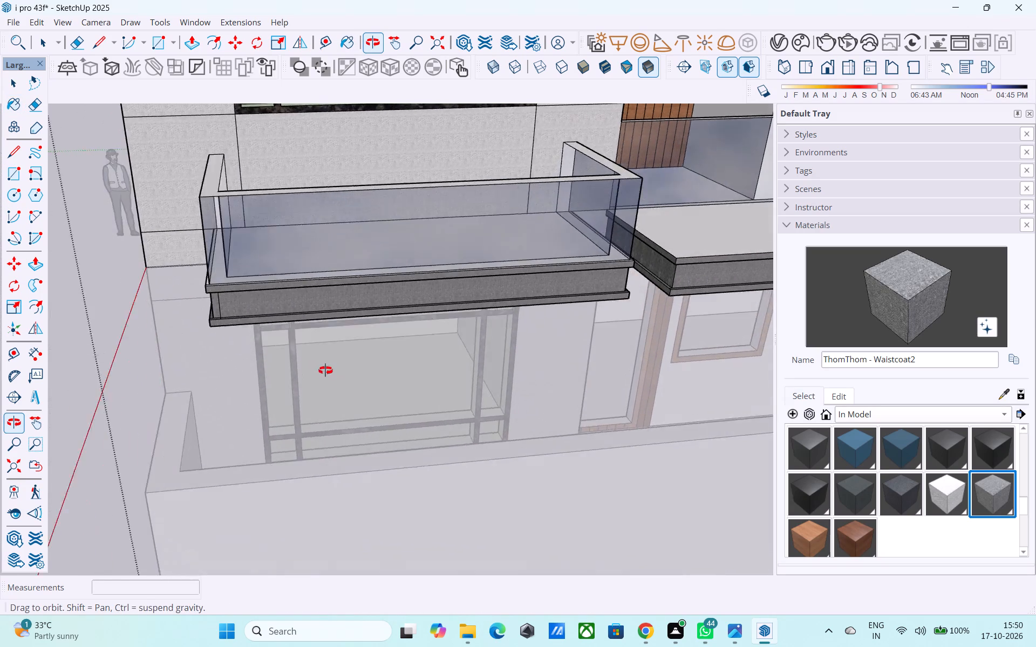
middle_drag(325, 370, 251, 424)
scroll(630, 423, up, 3)
scroll(430, 294, up, 8)
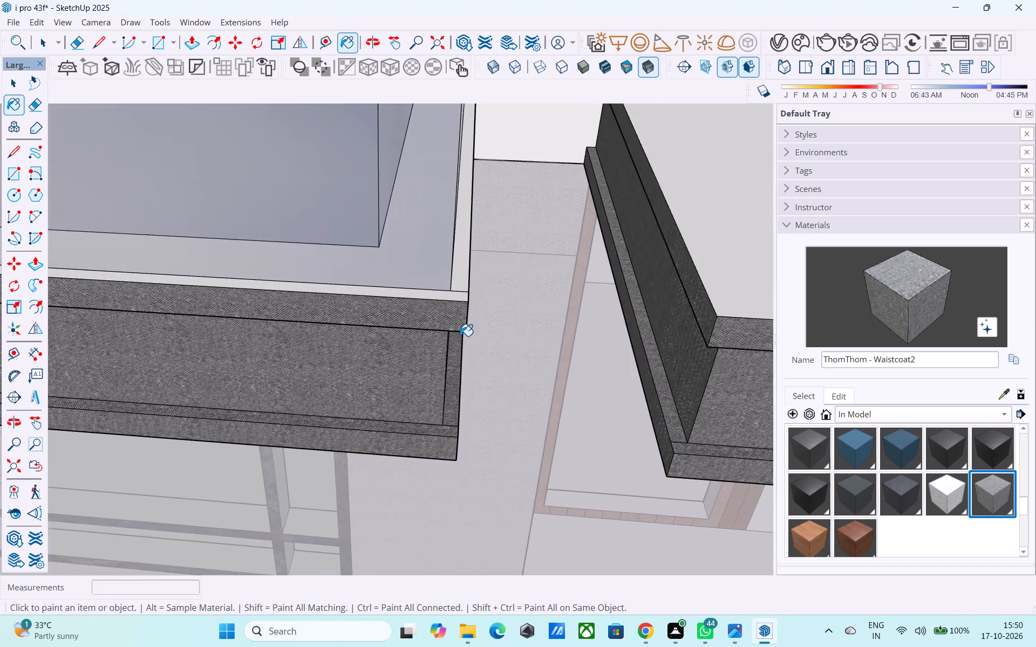
scroll(460, 336, up, 4)
click(459, 285)
click(466, 265)
scroll(489, 319, down, 5)
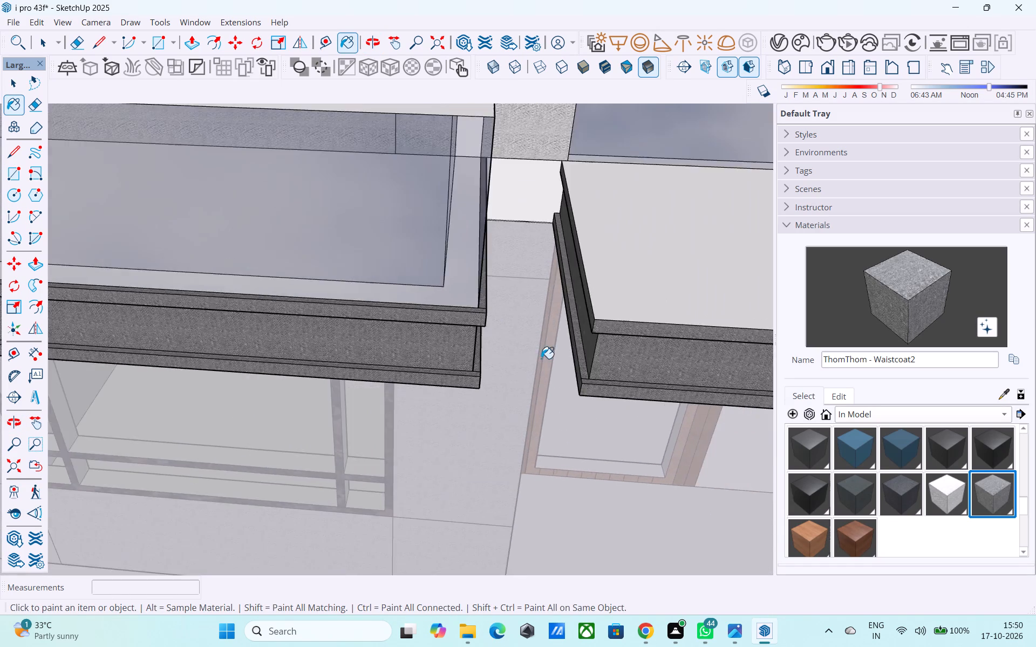
scroll(541, 359, down, 11)
middle_drag(331, 362, 374, 361)
scroll(376, 362, up, 8)
scroll(420, 359, up, 2)
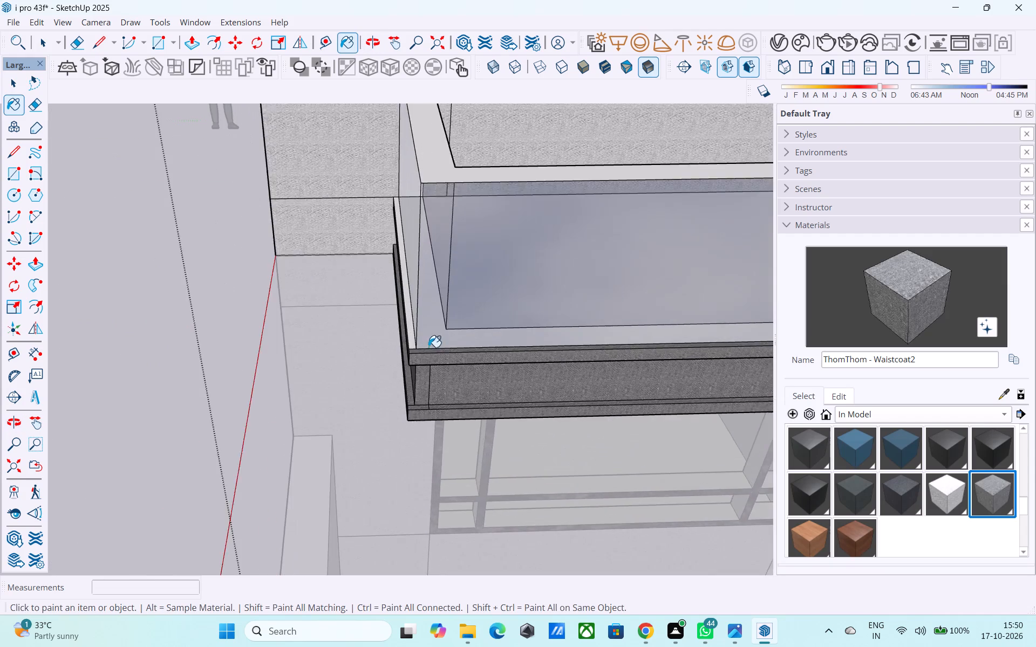
scroll(428, 347, up, 10)
middle_drag(368, 338, 405, 337)
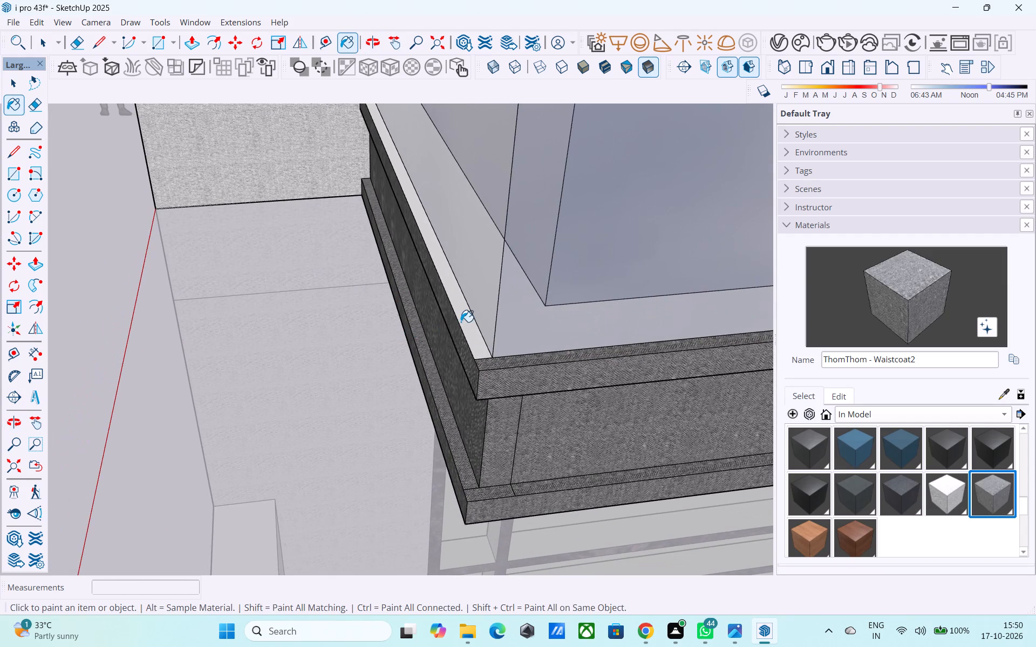
click(461, 322)
Paint the long slab's top surface with ThomThom - Waistcoat2.
scroll(347, 321, down, 20)
scroll(553, 324, up, 10)
scroll(417, 321, up, 4)
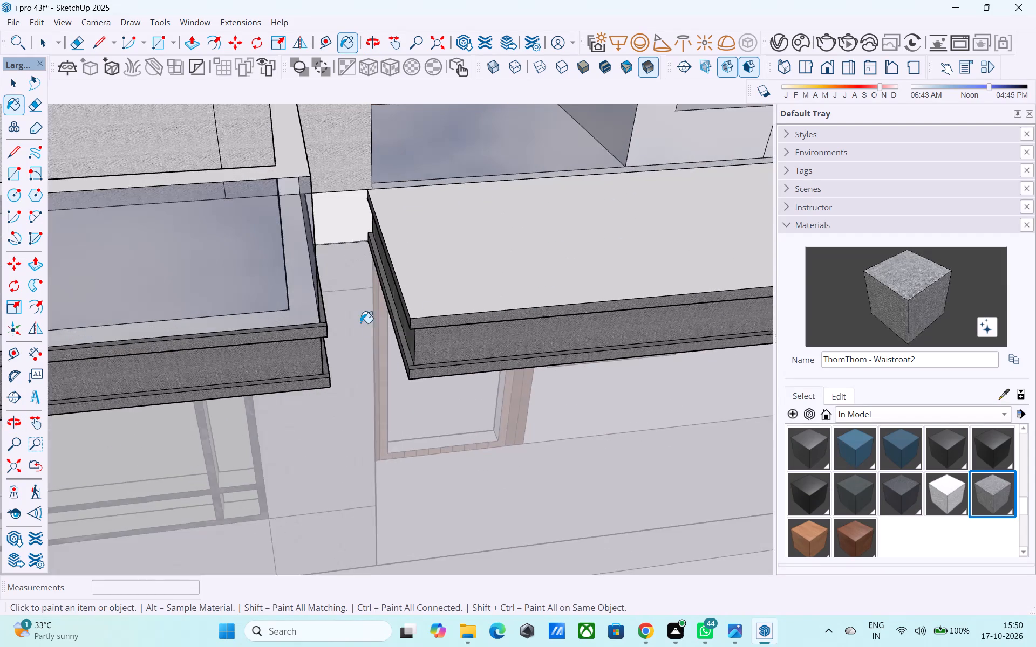
scroll(397, 339, up, 4)
middle_drag(404, 325, 376, 427)
scroll(377, 427, down, 6)
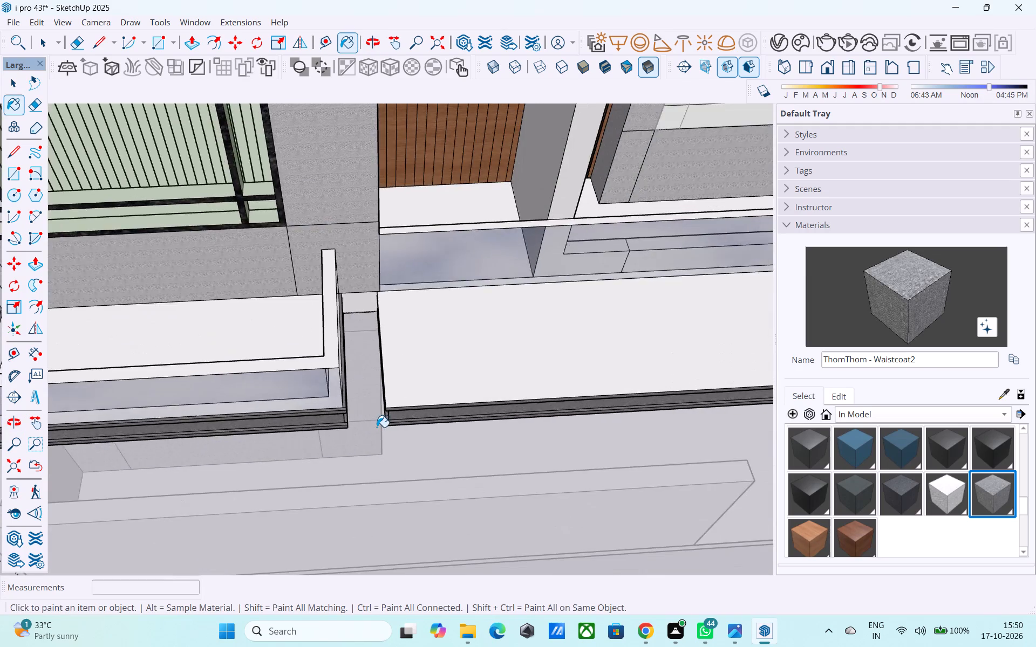
scroll(377, 427, down, 5)
click(420, 389)
Paint the long slab's lower border on its outer side, plus the unpainted ledge pieces around the column corner, with ThomThom - Waistcoat2.
scroll(350, 397, down, 6)
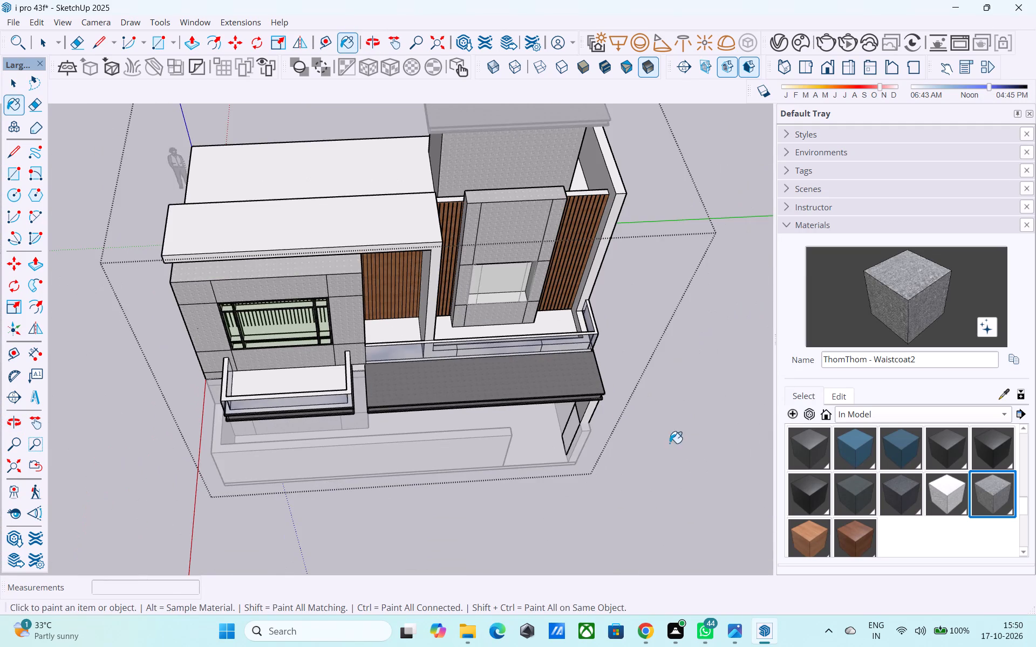
middle_drag(670, 443, 398, 242)
scroll(487, 404, up, 4)
middle_drag(643, 519, 628, 457)
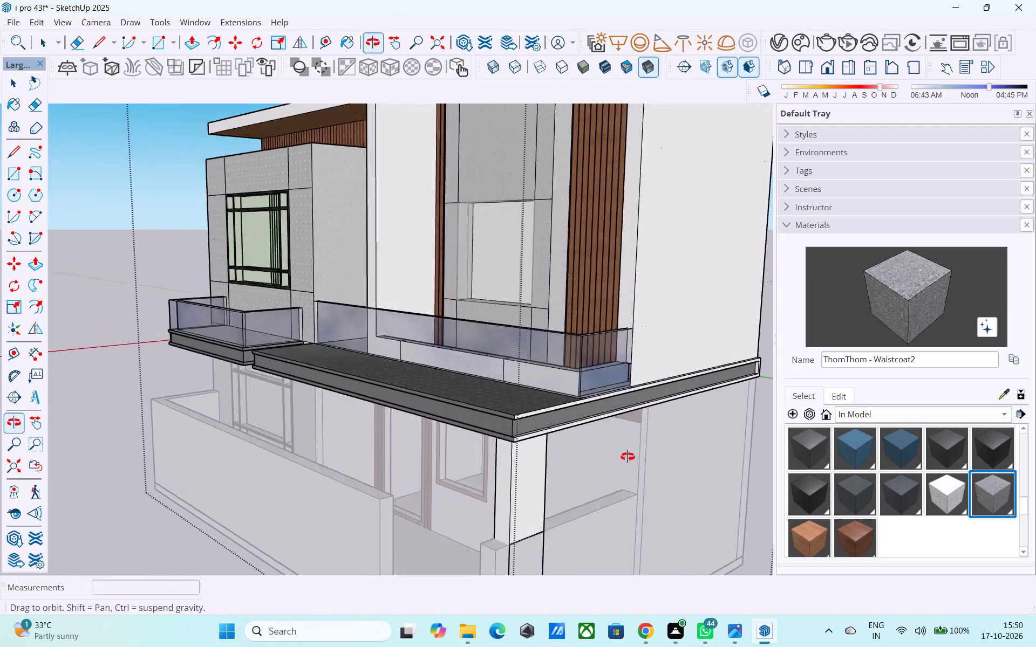
middle_drag(628, 457, 628, 448)
scroll(596, 408, up, 11)
click(451, 374)
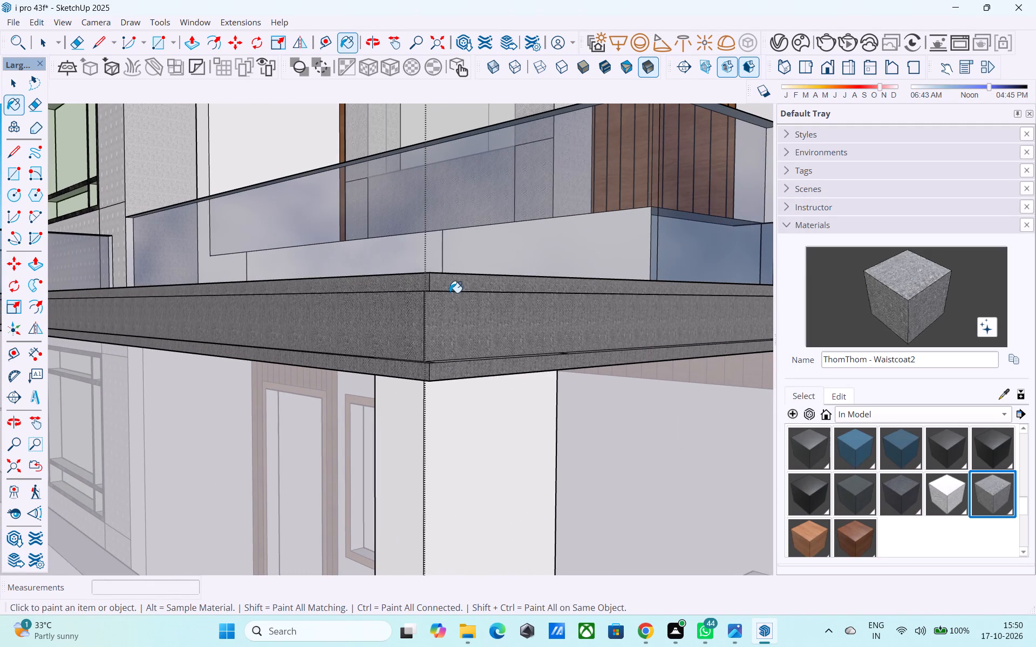
middle_drag(461, 346, 490, 524)
scroll(464, 331, up, 3)
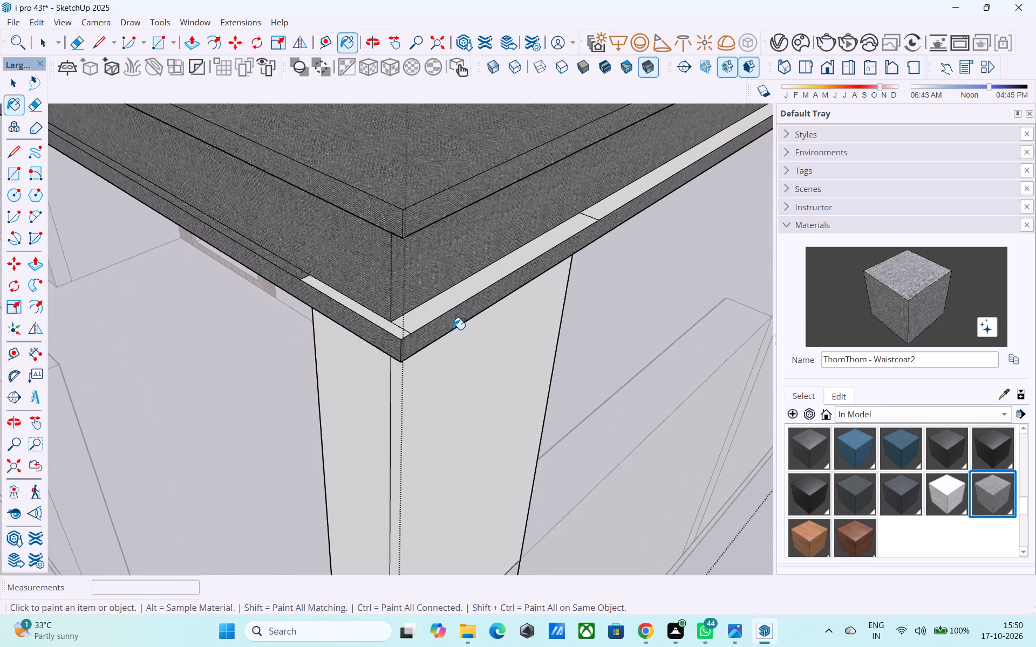
scroll(453, 329, up, 3)
click(385, 333)
click(400, 323)
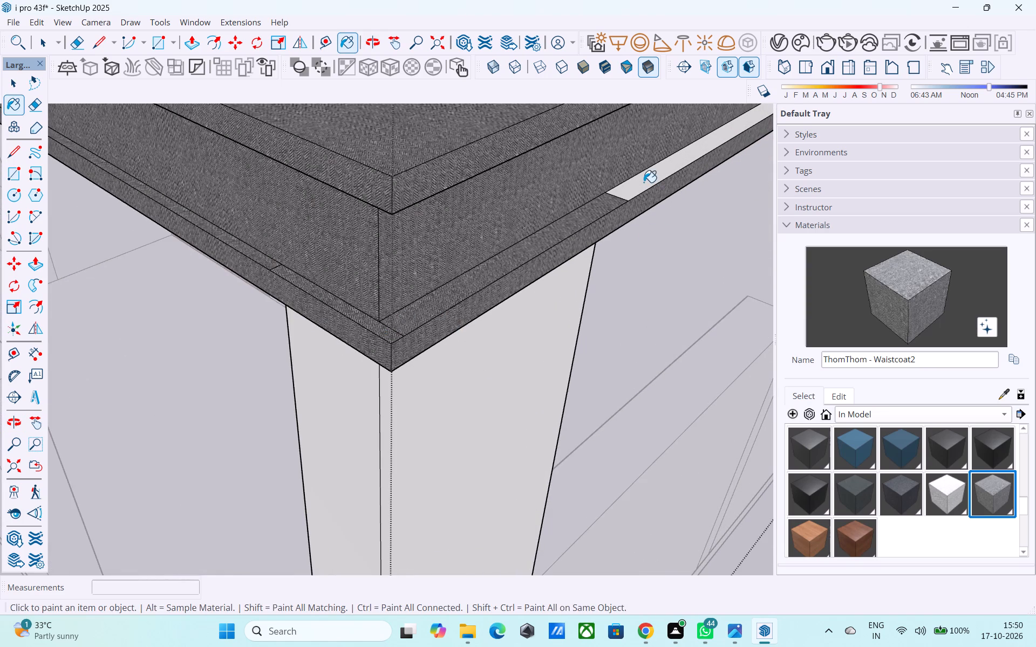
click(644, 182)
scroll(557, 286, down, 15)
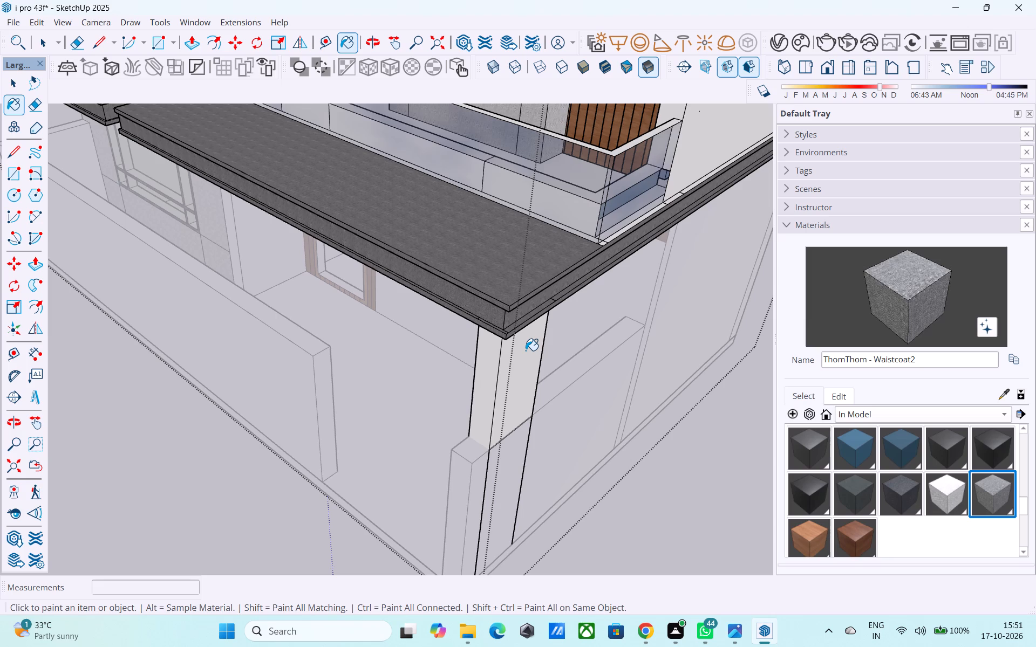
Erase the leftover dividing lines on the long slab's lower ledge, on the side, the front and at the column corner.
key(e)
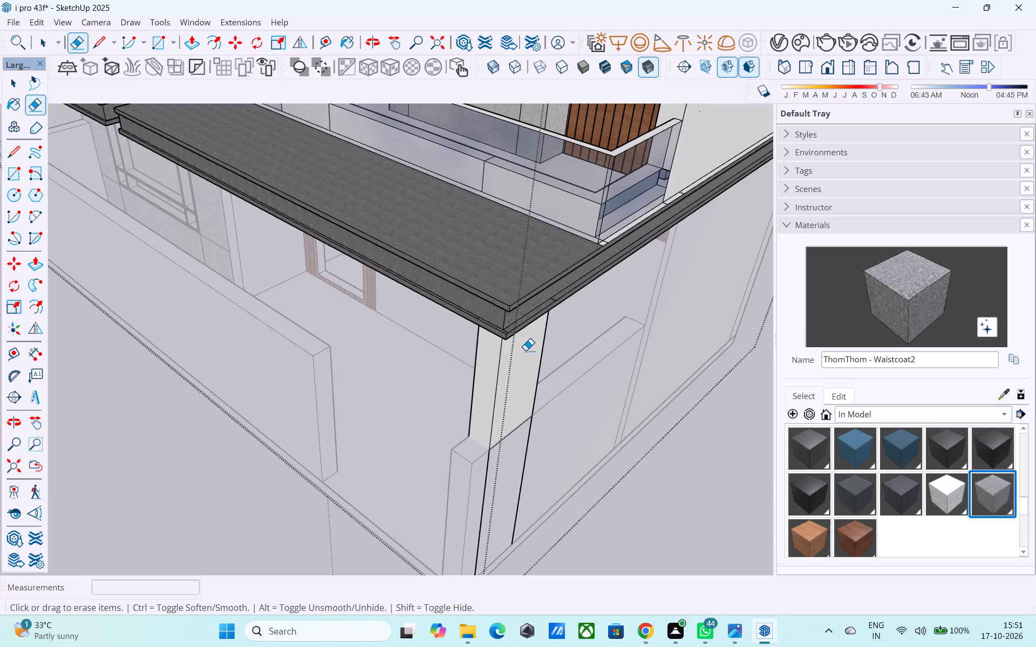
scroll(555, 282, up, 15)
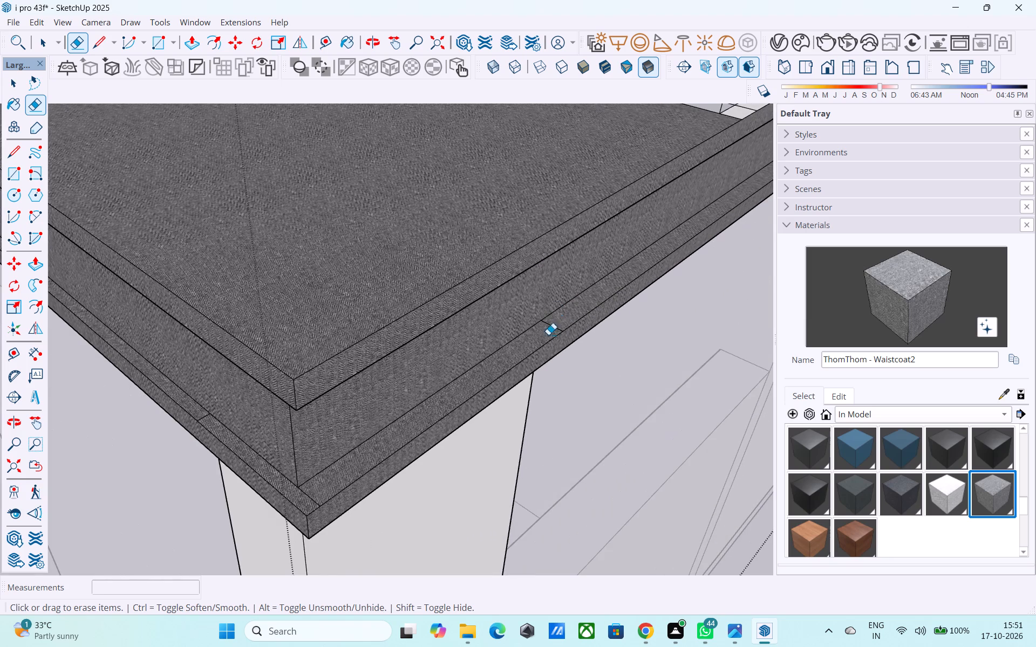
click(558, 329)
scroll(598, 300, down, 5)
middle_click(345, 368)
scroll(351, 362, up, 3)
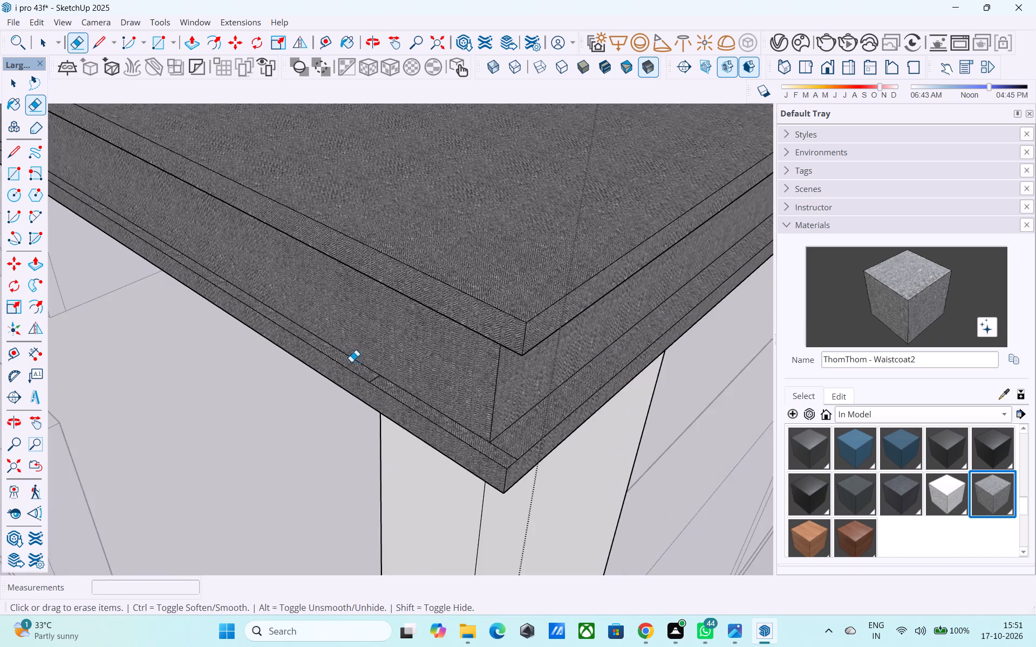
scroll(351, 362, up, 12)
click(389, 378)
scroll(389, 378, down, 6)
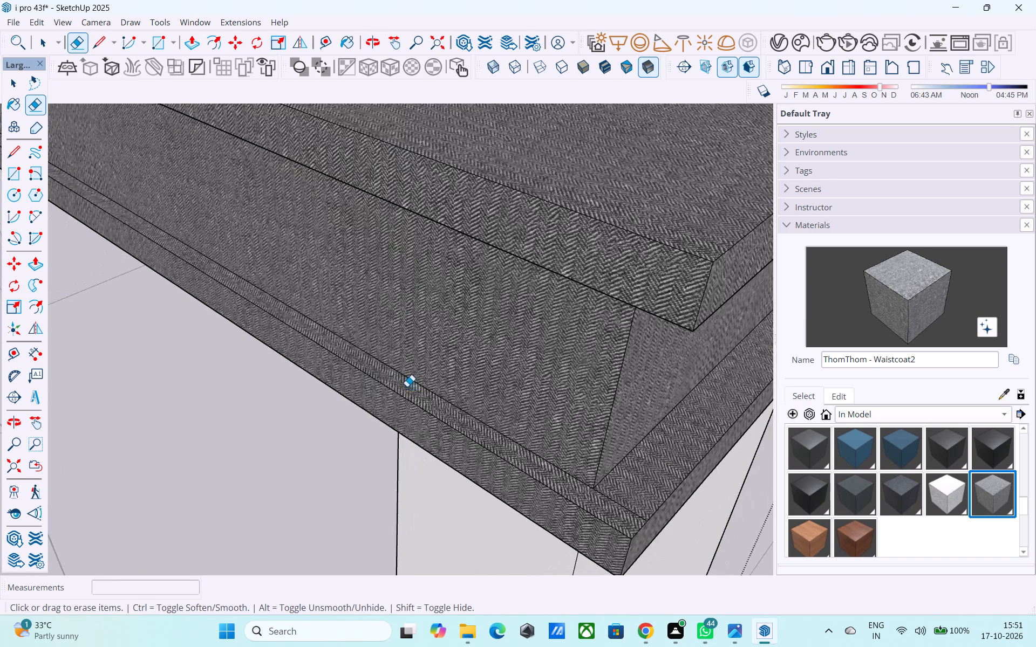
scroll(401, 381, down, 11)
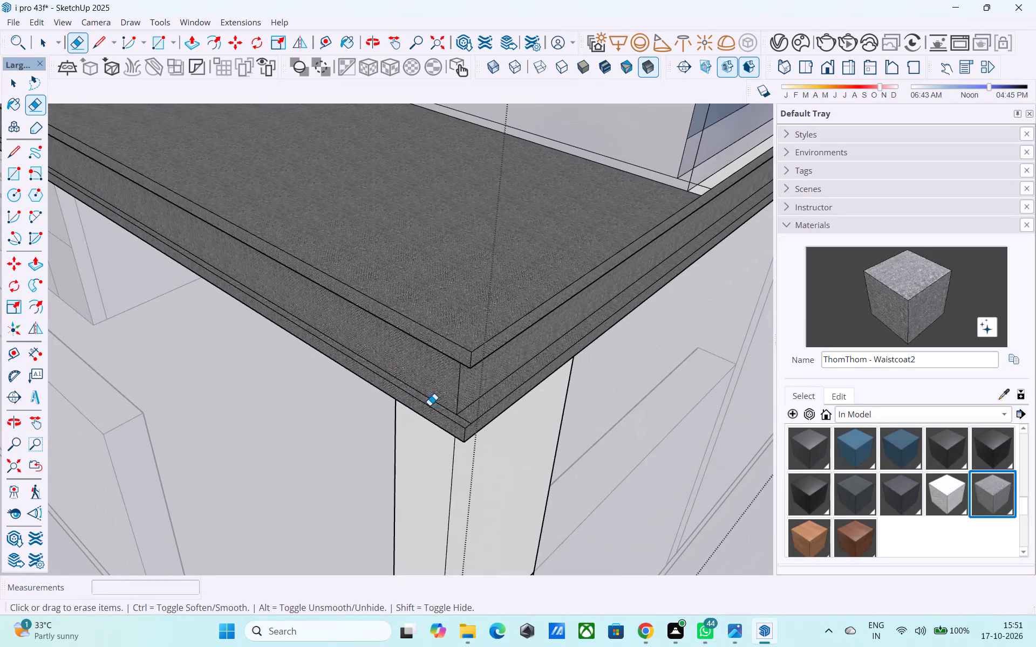
scroll(433, 408, up, 14)
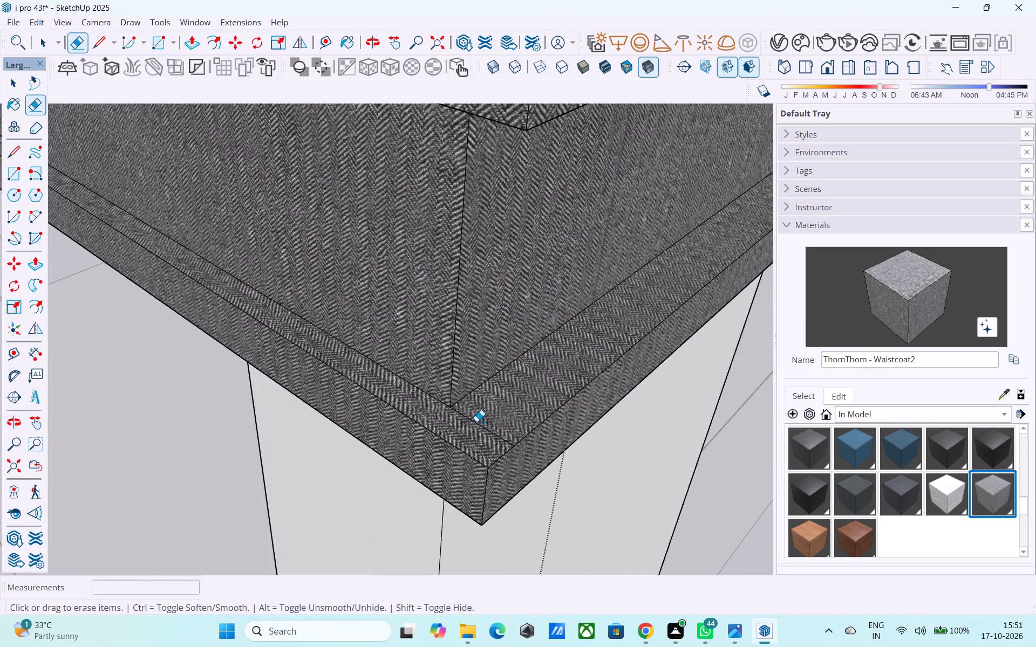
click(476, 422)
scroll(471, 426, down, 18)
Paint all segments of the upper border's underside along the long slab's outer side with ThomThom - Waistcoat2.
middle_drag(480, 458, 483, 417)
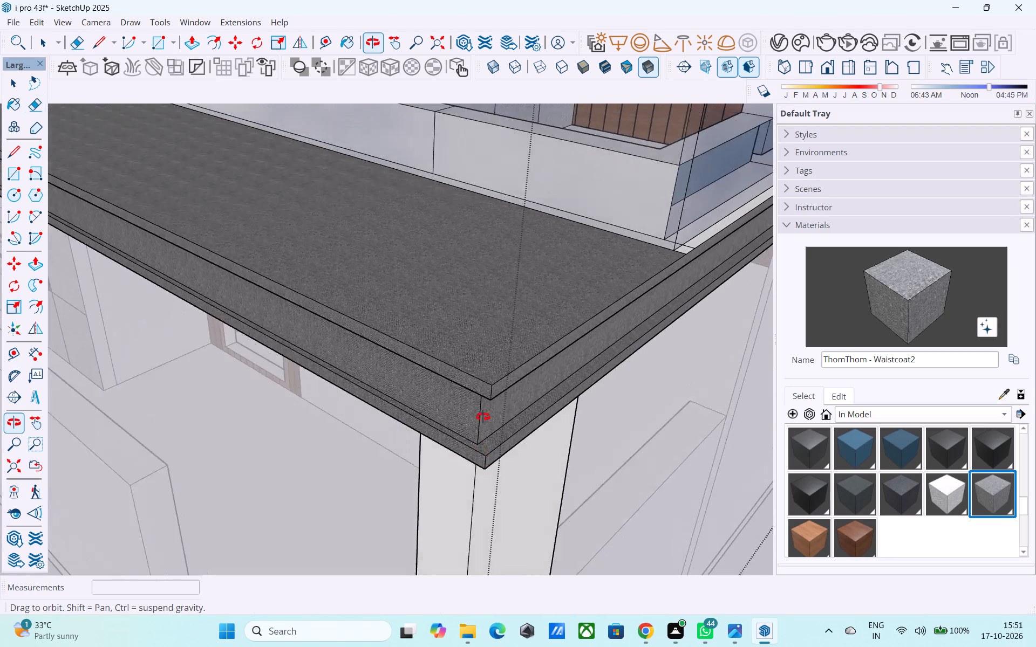
middle_drag(483, 417, 553, 177)
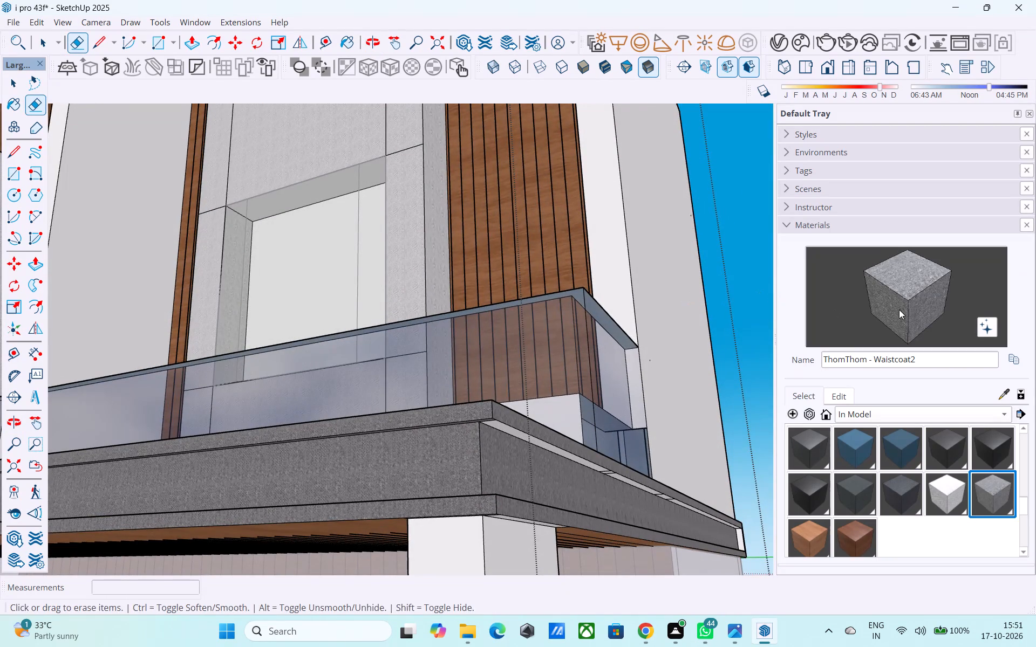
click(899, 307)
middle_drag(733, 435, 655, 394)
scroll(460, 403, up, 8)
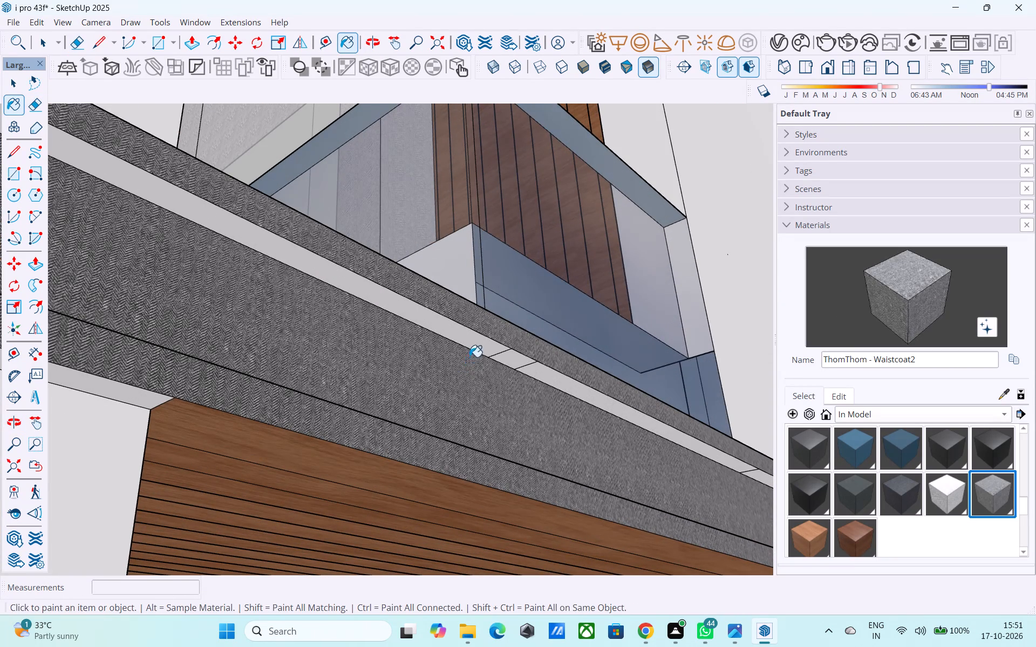
click(481, 349)
click(507, 364)
click(530, 374)
scroll(369, 401, down, 5)
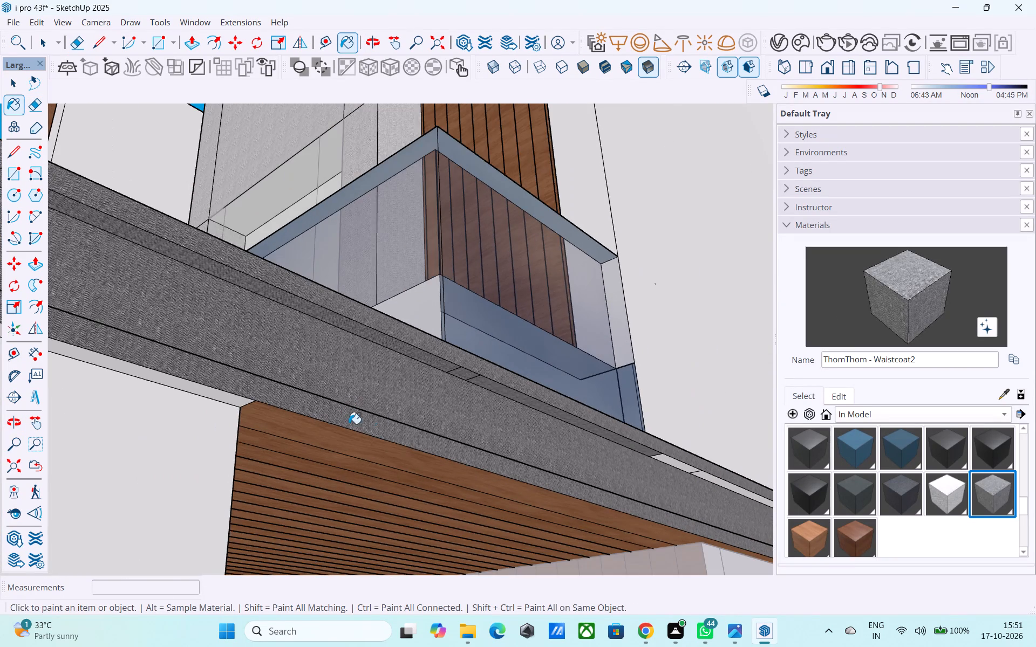
scroll(671, 458, up, 5)
click(686, 469)
click(721, 488)
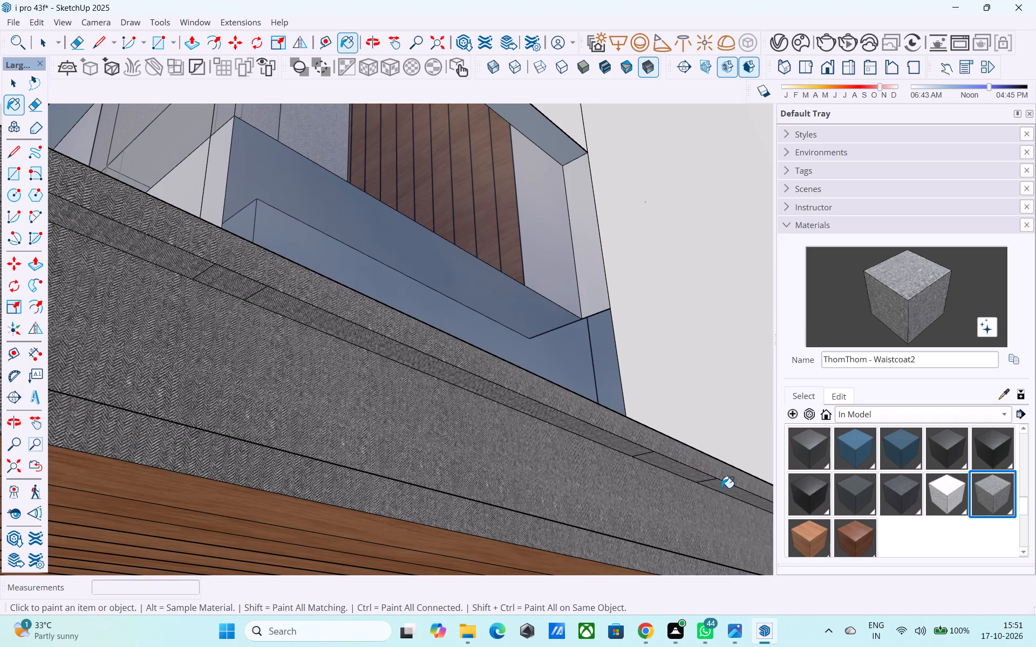
Erase the short dividing lines across the underside of the upper border on the long slab's outer side.
click(72, 39)
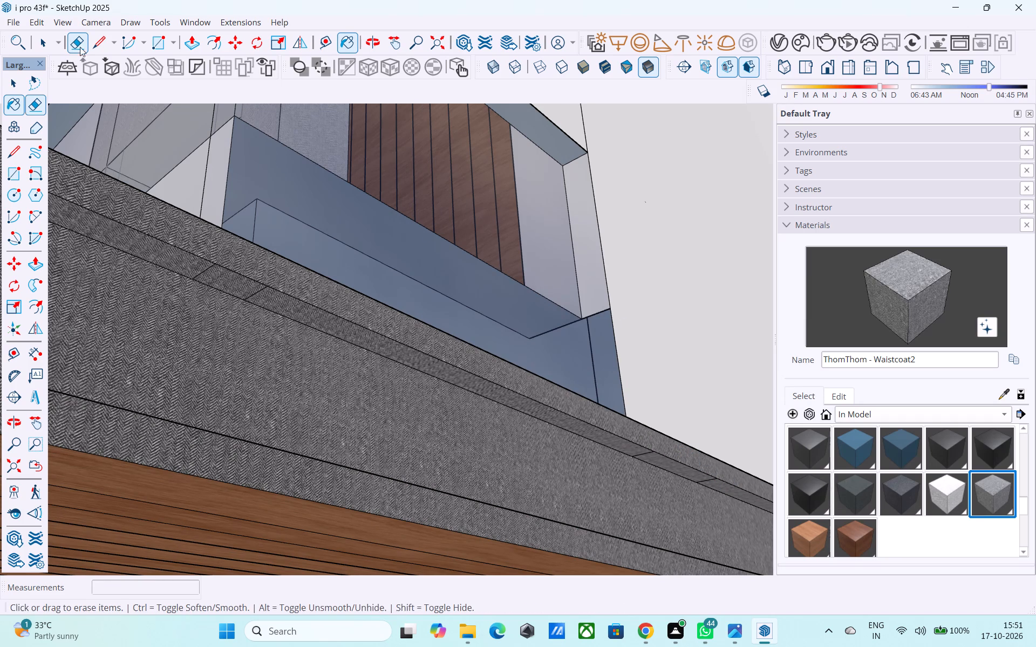
scroll(655, 457, up, 1)
middle_drag(655, 457, 600, 400)
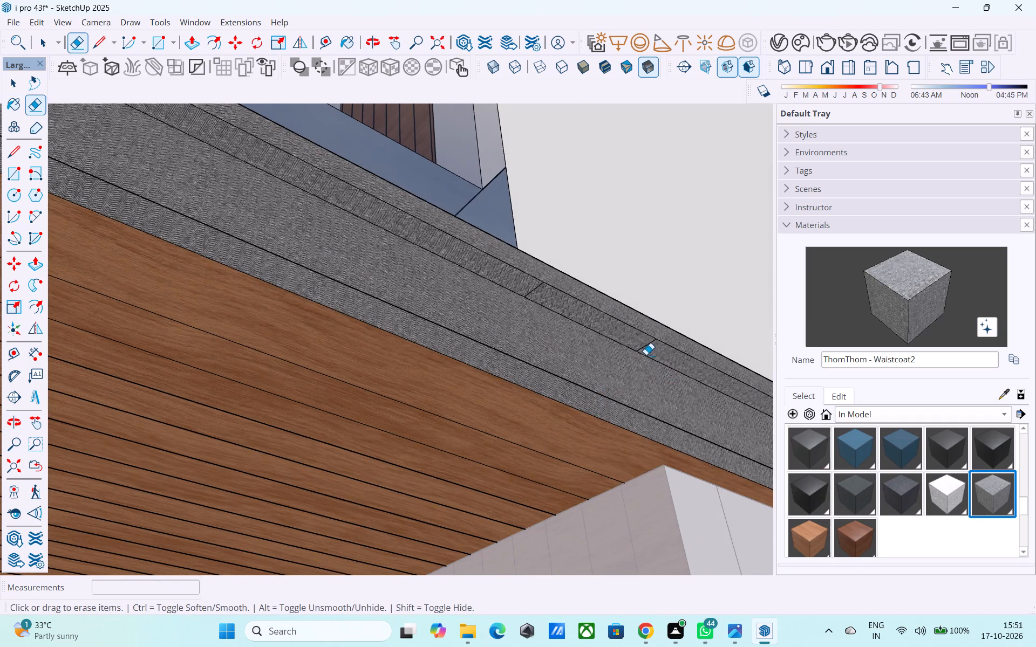
click(647, 349)
drag(540, 292, 529, 288)
scroll(560, 334, down, 14)
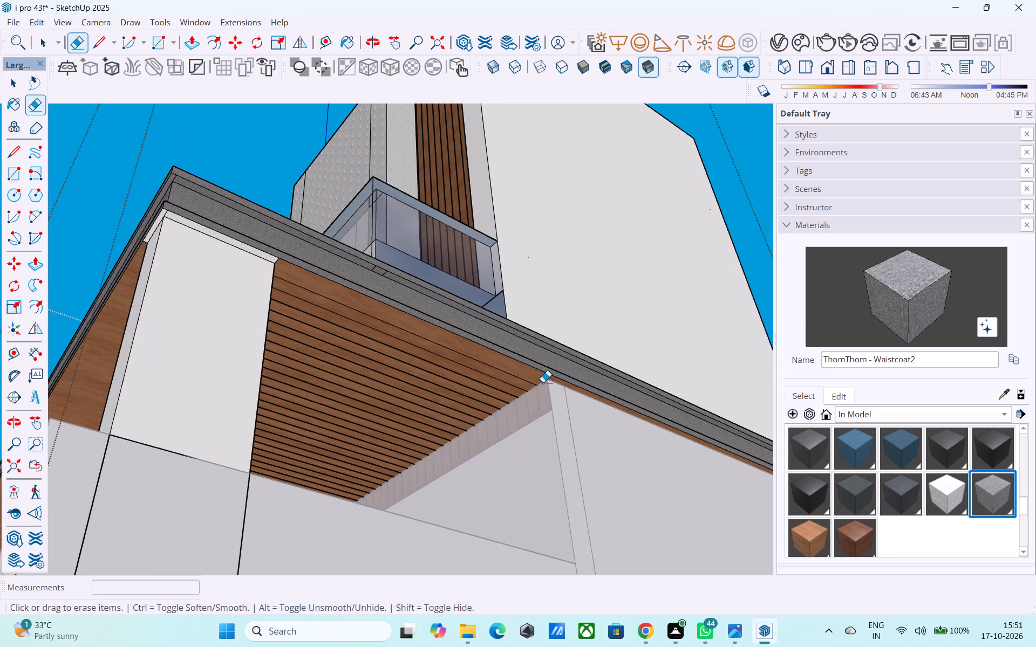
middle_drag(543, 382, 612, 449)
scroll(543, 382, down, 1)
scroll(505, 405, up, 17)
drag(467, 361, 462, 356)
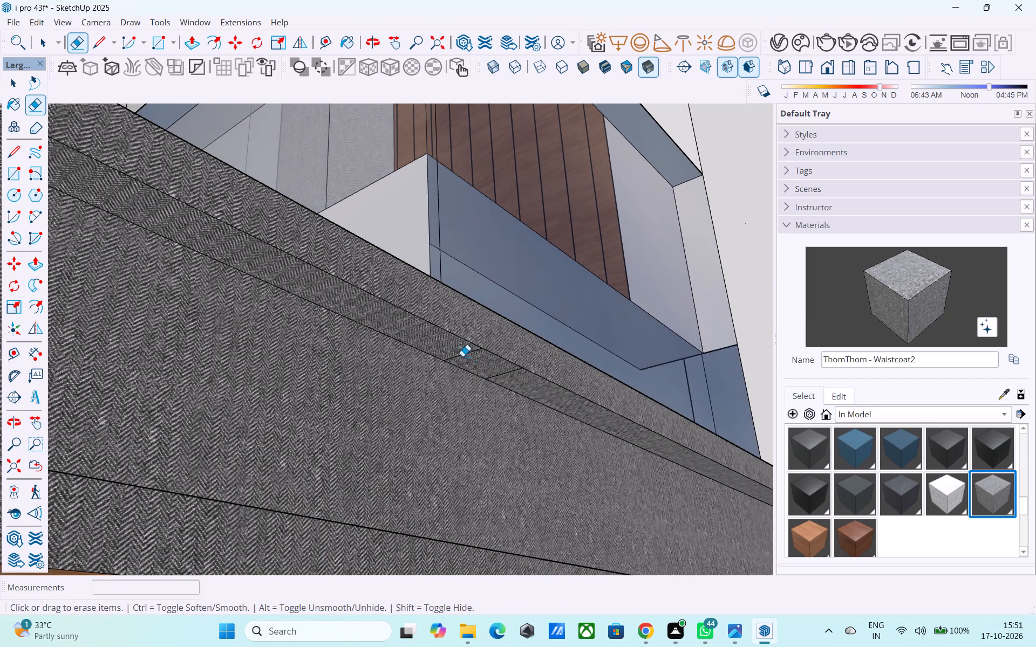
drag(462, 356, 460, 353)
click(512, 377)
scroll(506, 373, down, 10)
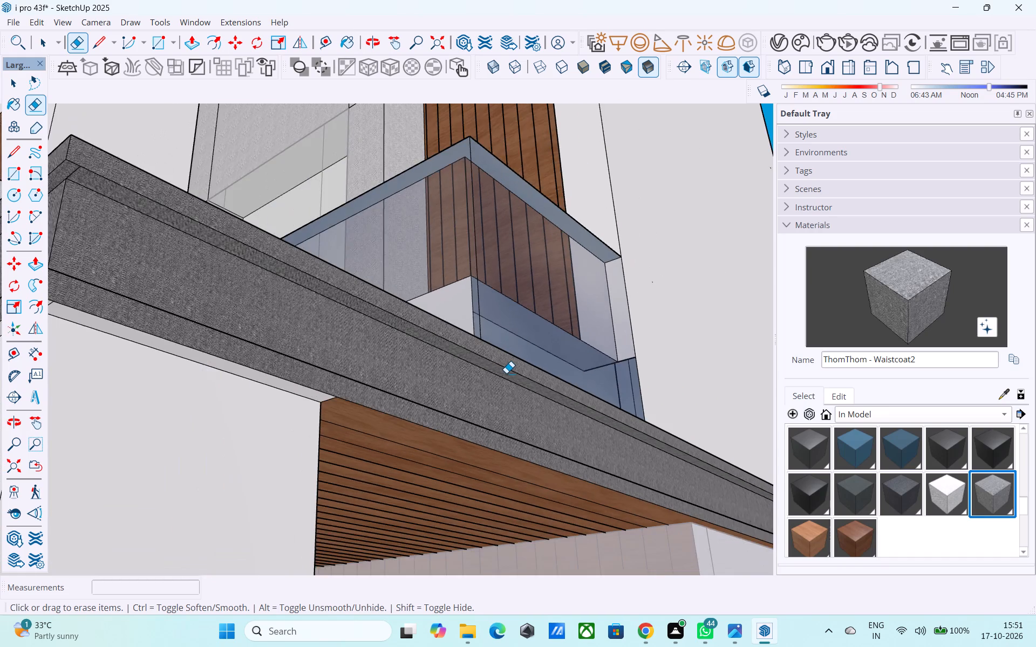
Paint the small unpainted face at the rear end of the long slab's outer side band with ThomThom - Waistcoat2.
scroll(506, 373, down, 5)
scroll(391, 371, down, 5)
click(916, 305)
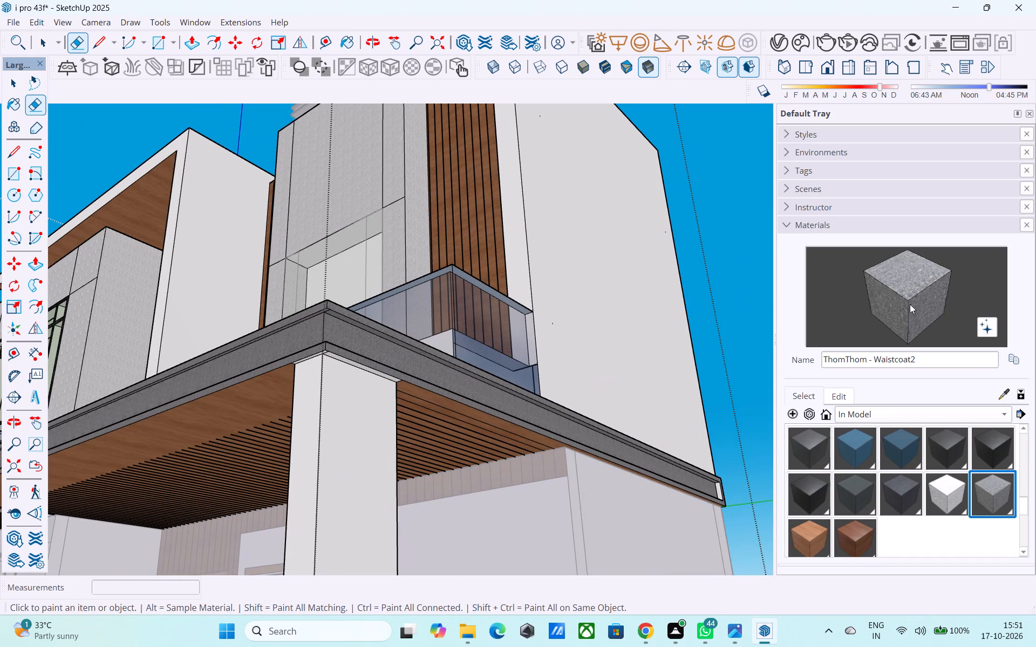
scroll(279, 299, down, 5)
middle_drag(497, 381, 565, 479)
scroll(594, 487, up, 8)
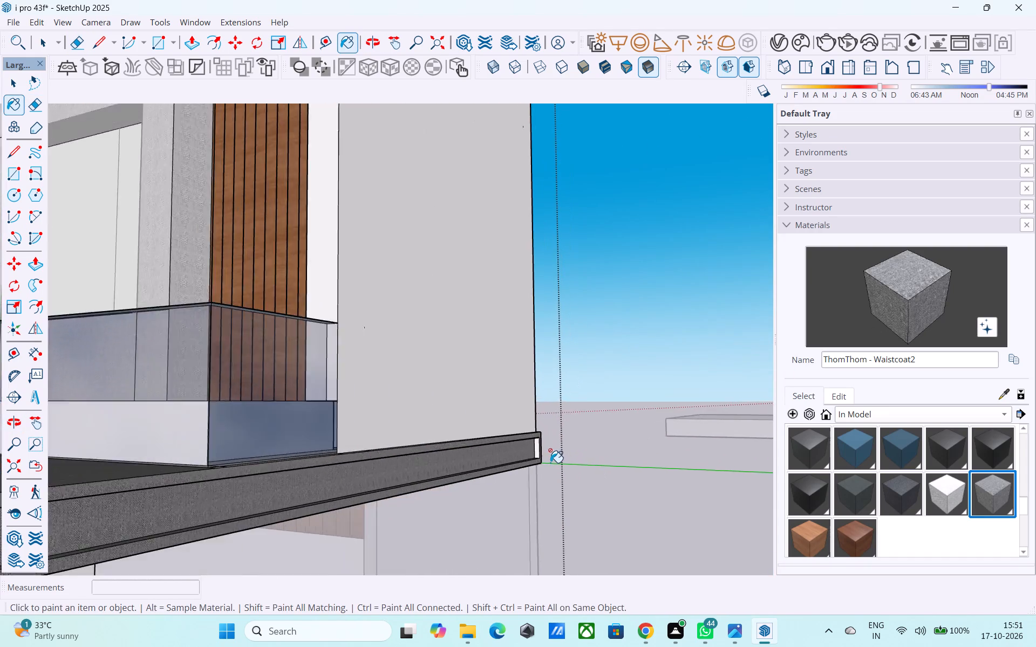
scroll(550, 463, up, 15)
click(534, 425)
scroll(543, 426, down, 12)
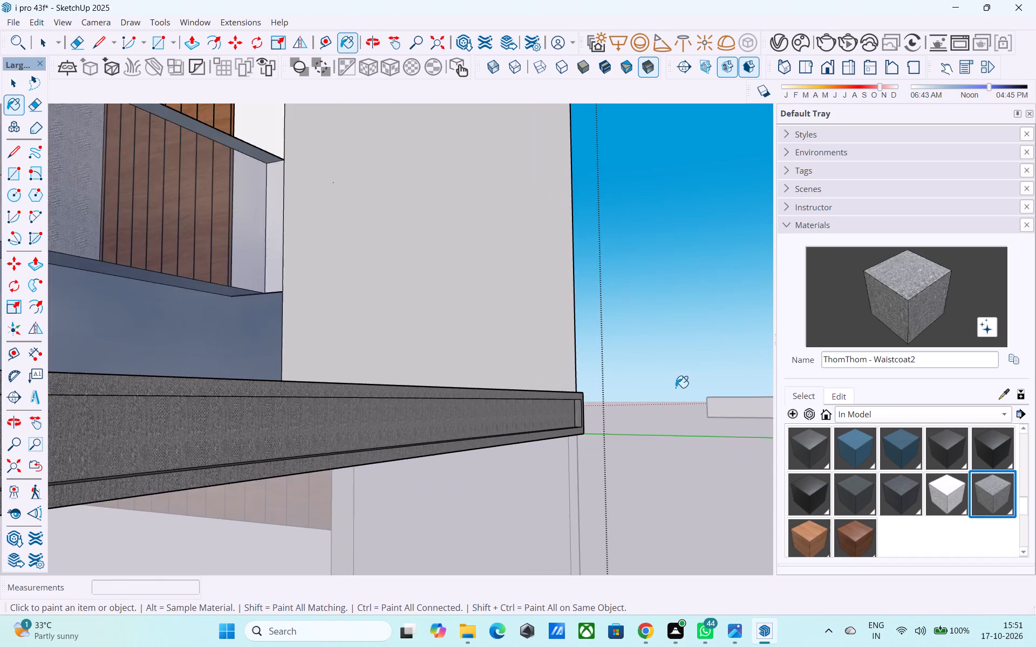
Examine both balcony slabs and the whole front elevation from several sides for remaining unpainted faces.
scroll(676, 388, down, 10)
middle_drag(201, 445, 256, 425)
scroll(646, 375, down, 5)
middle_drag(306, 424, 209, 440)
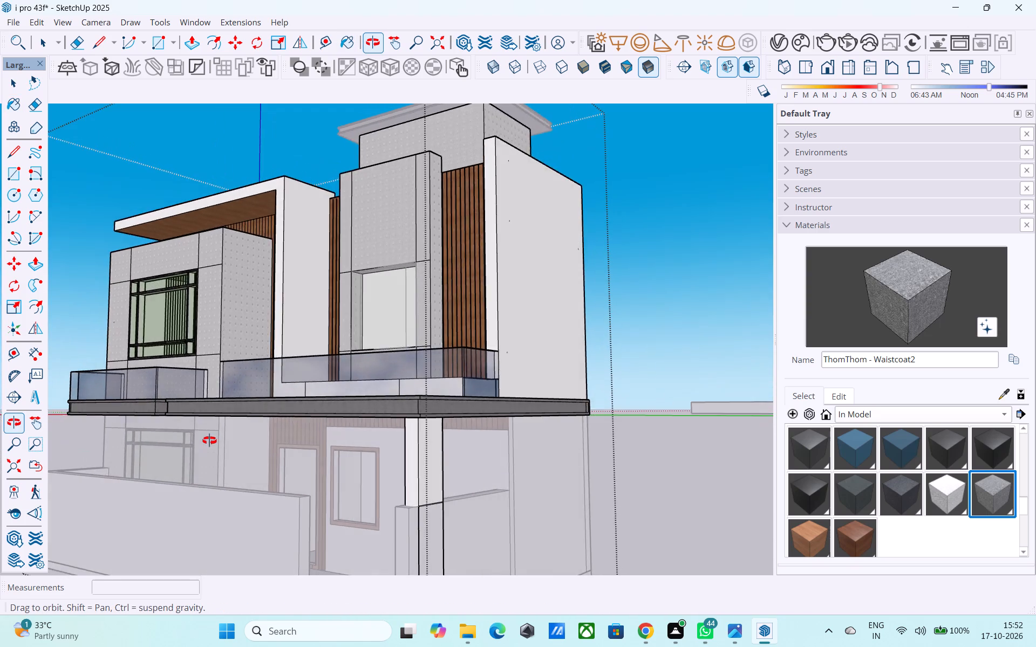
middle_drag(209, 440, 487, 499)
scroll(296, 439, down, 2)
scroll(350, 480, up, 12)
middle_drag(385, 450, 433, 399)
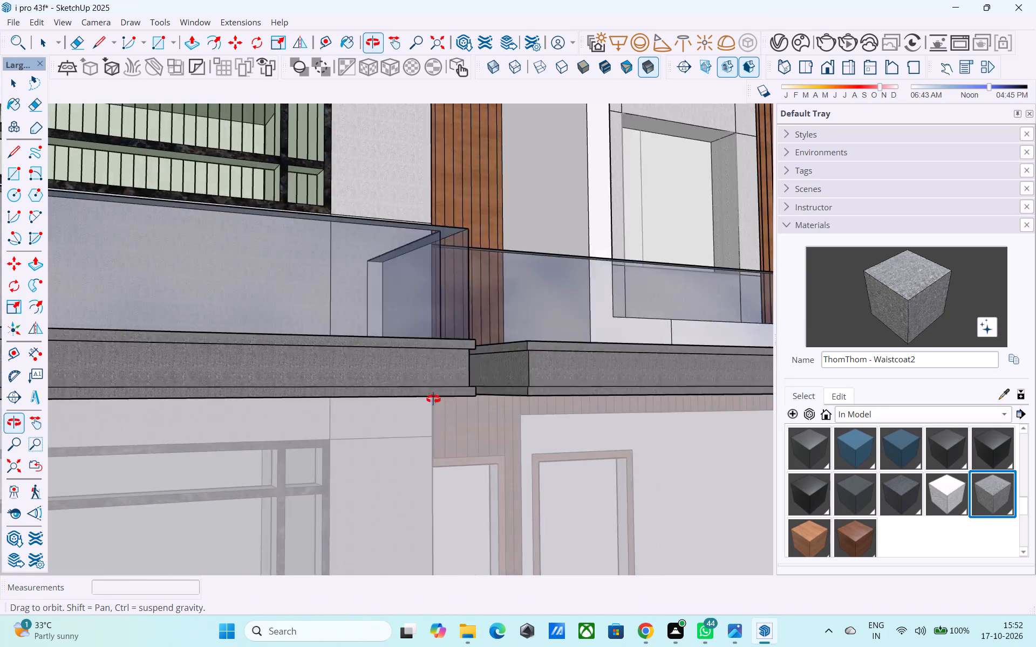
middle_drag(433, 399, 534, 410)
scroll(537, 413, down, 4)
middle_drag(357, 438, 359, 436)
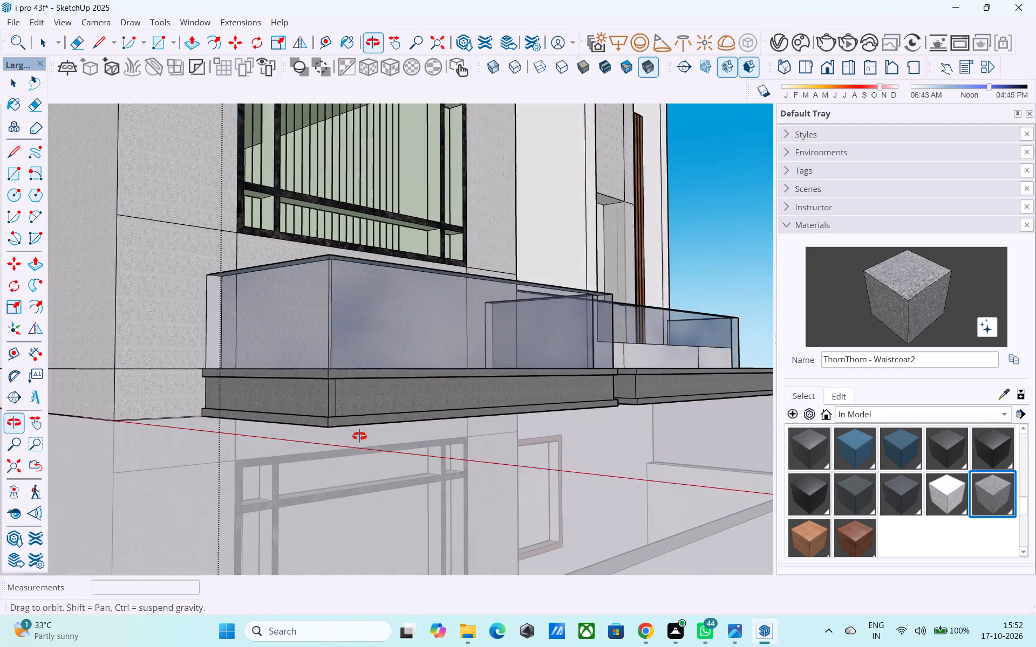
middle_drag(359, 436, 381, 462)
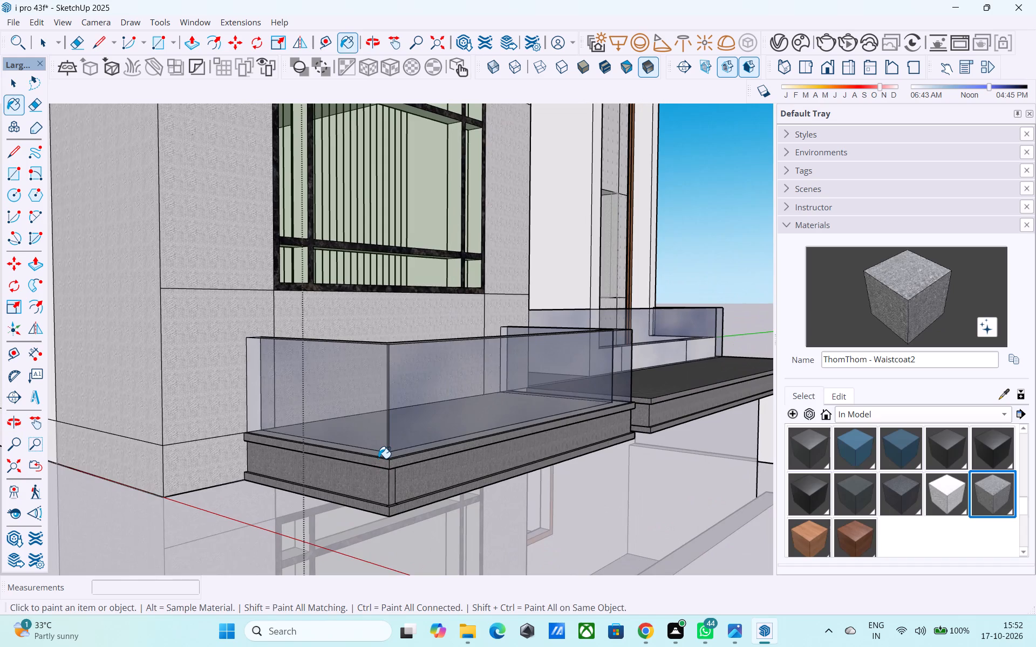
middle_drag(377, 457, 353, 436)
scroll(331, 403, down, 6)
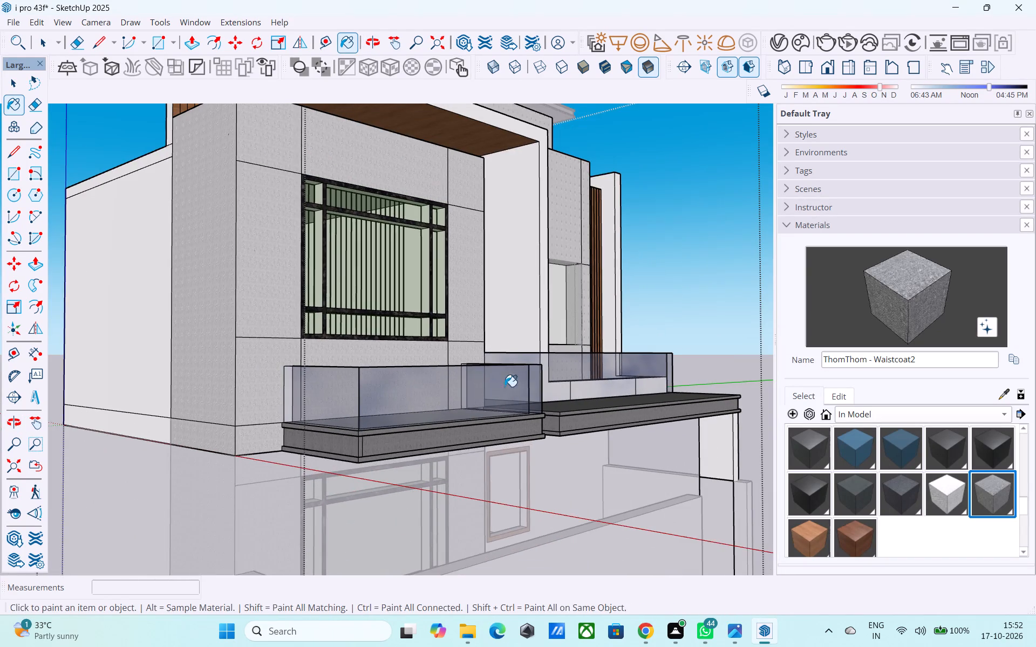
middle_drag(505, 387, 304, 436)
scroll(292, 405, down, 6)
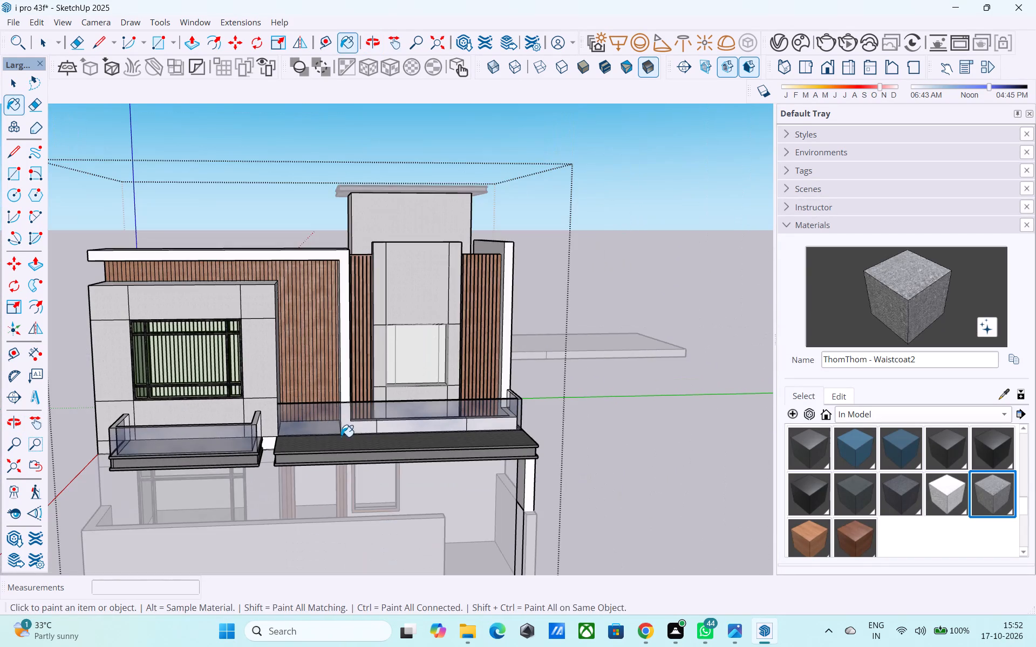
middle_drag(355, 417, 198, 407)
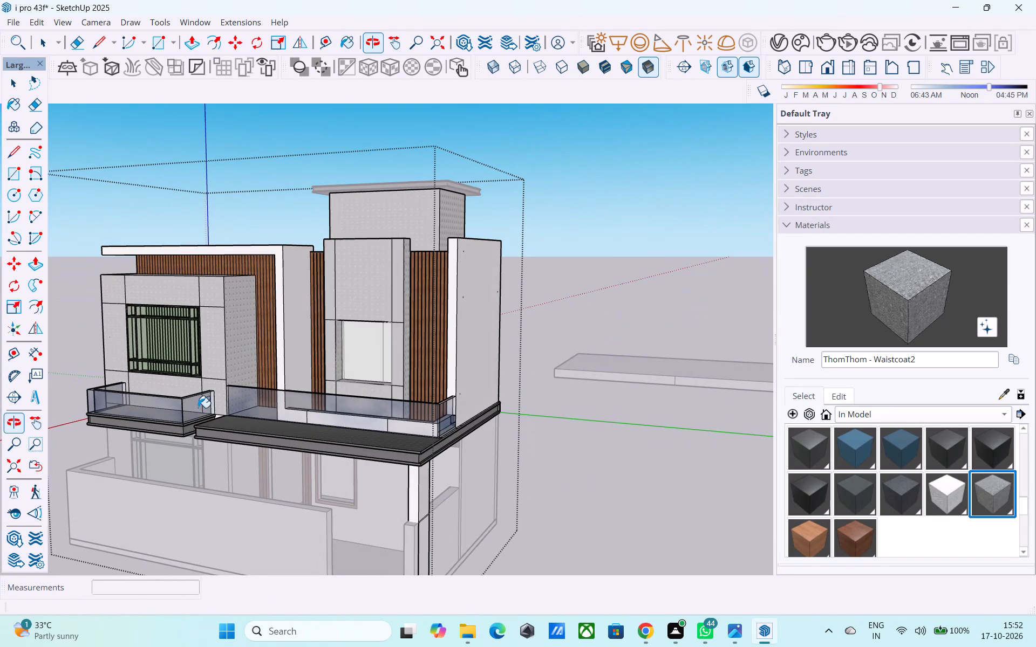
middle_drag(213, 402, 282, 380)
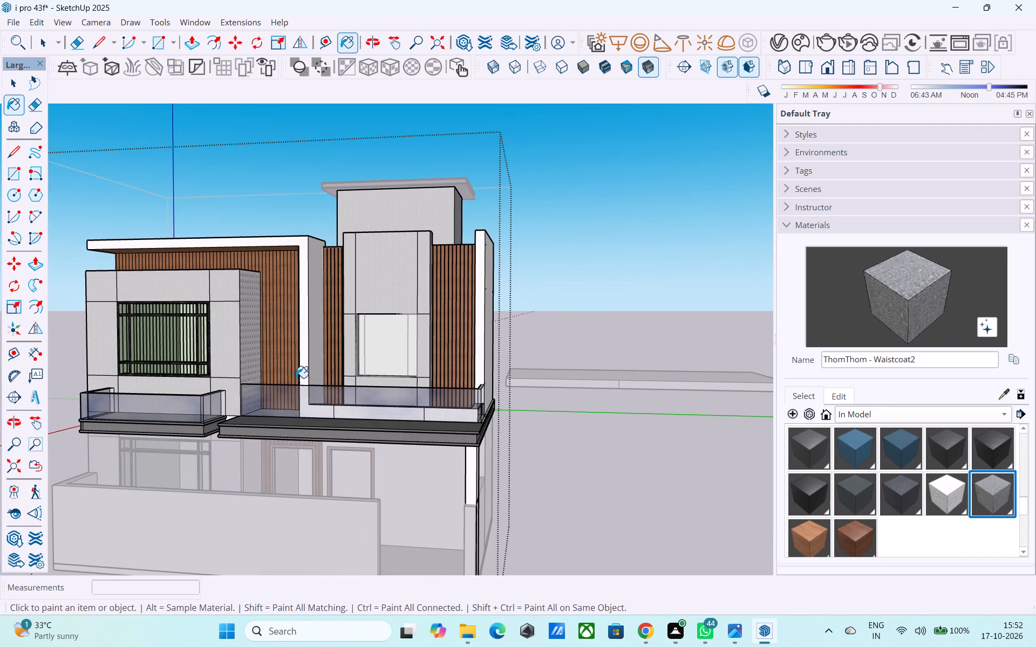
Leave the upper-floor group and examine the whole house from the front and both front corners.
scroll(301, 377, up, 5)
scroll(301, 377, down, 10)
middle_drag(354, 339, 461, 333)
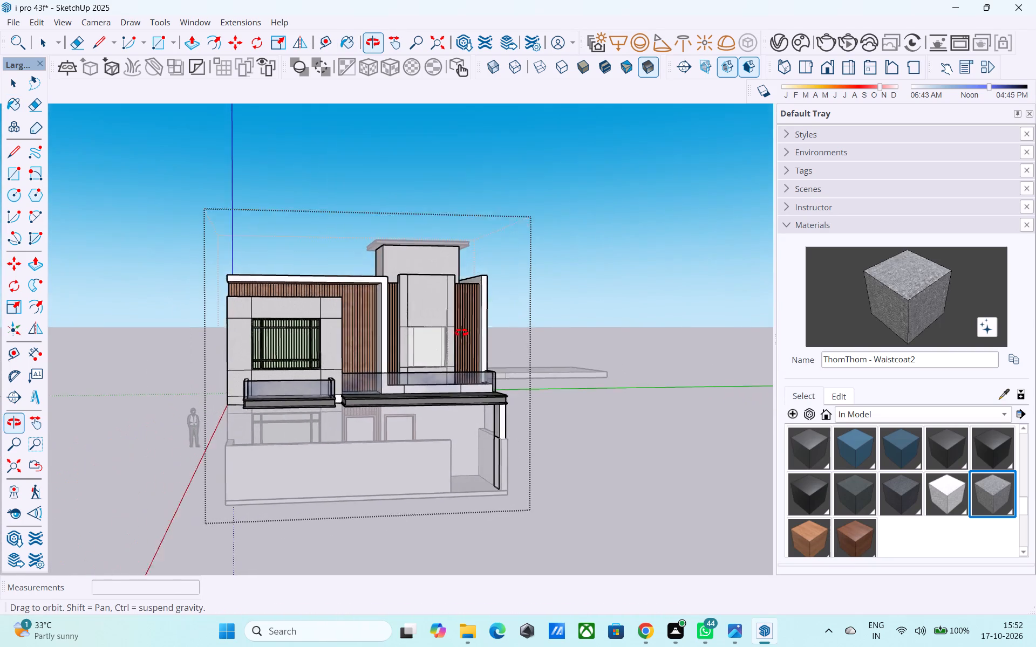
middle_drag(461, 333, 557, 369)
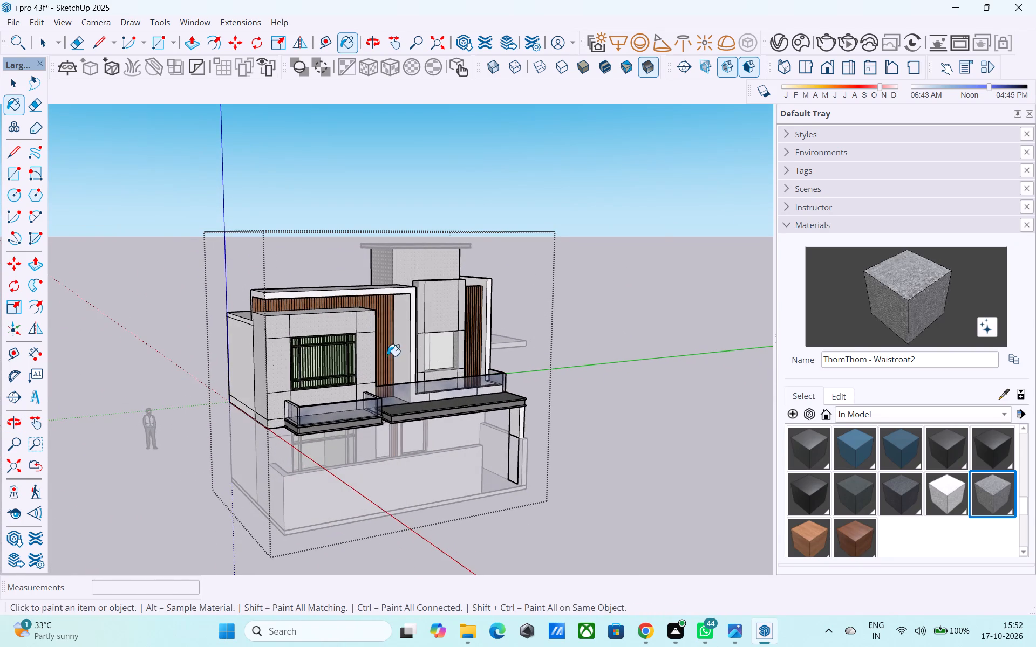
scroll(353, 342, up, 5)
key(space)
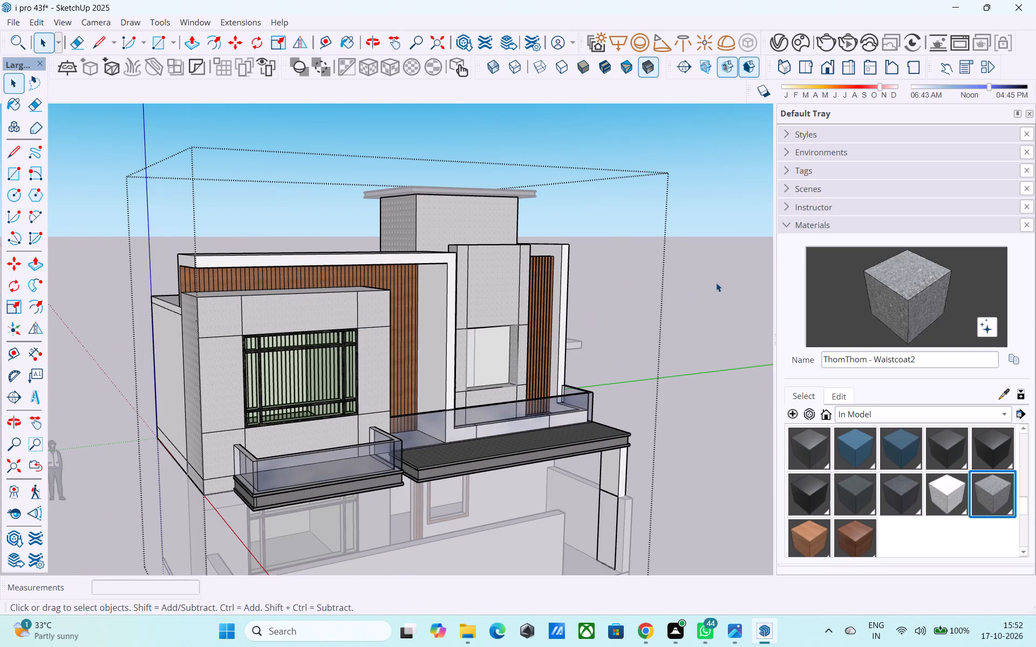
click(716, 283)
middle_drag(649, 297, 421, 273)
scroll(429, 273, down, 5)
middle_drag(492, 387, 485, 347)
scroll(439, 412, up, 5)
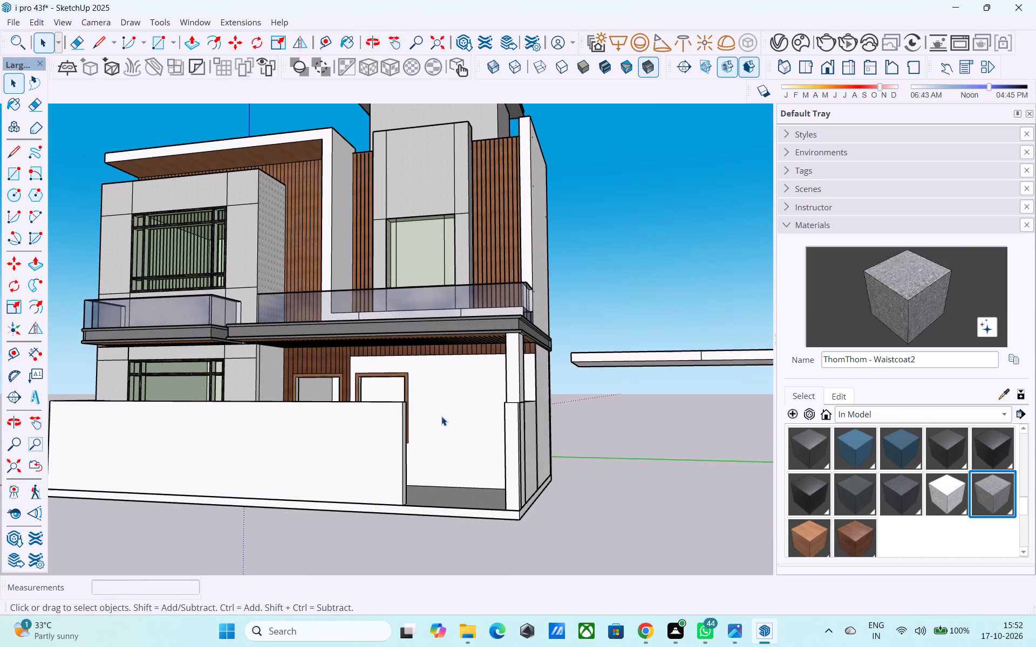
scroll(442, 417, down, 5)
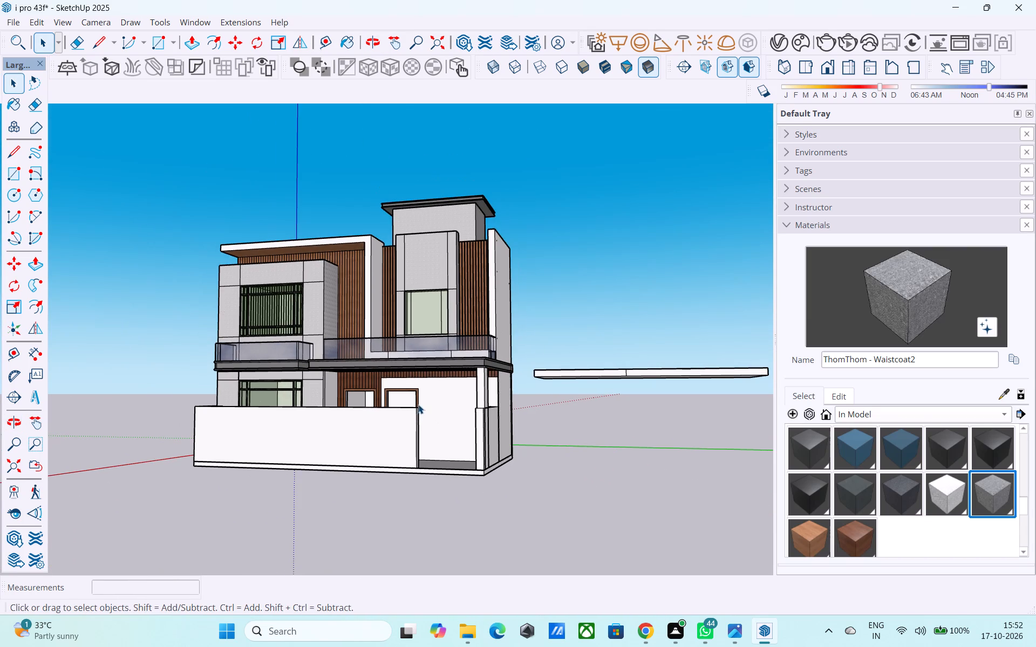
middle_drag(346, 419, 506, 456)
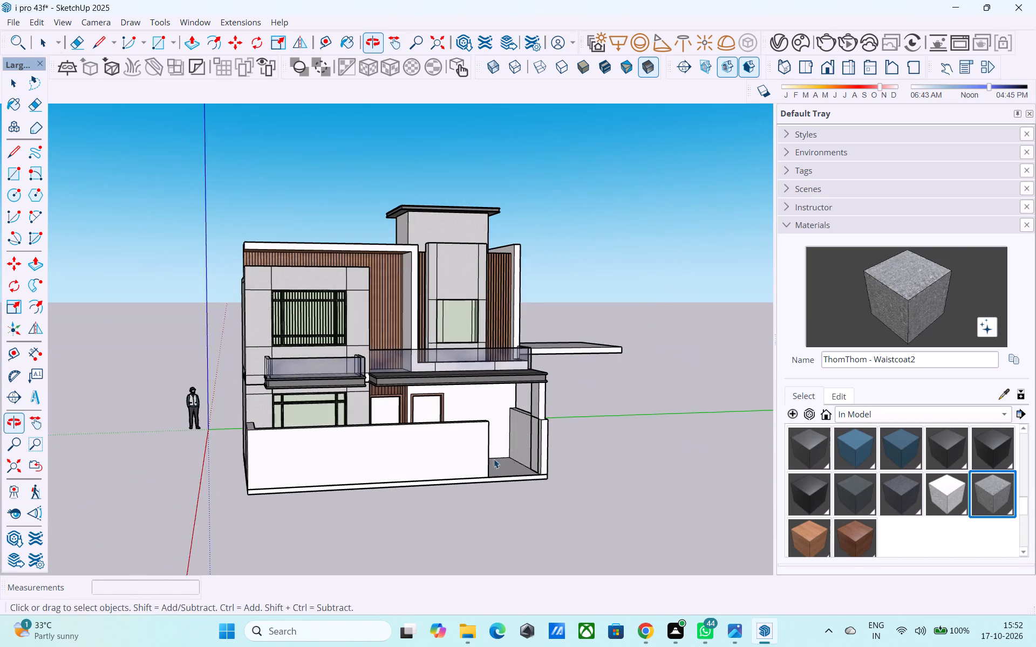
Inside the ground-floor group, copy the front boundary wall's vertical end edge at the gate opening 12' along the wall face.
scroll(276, 428, up, 4)
click(291, 460)
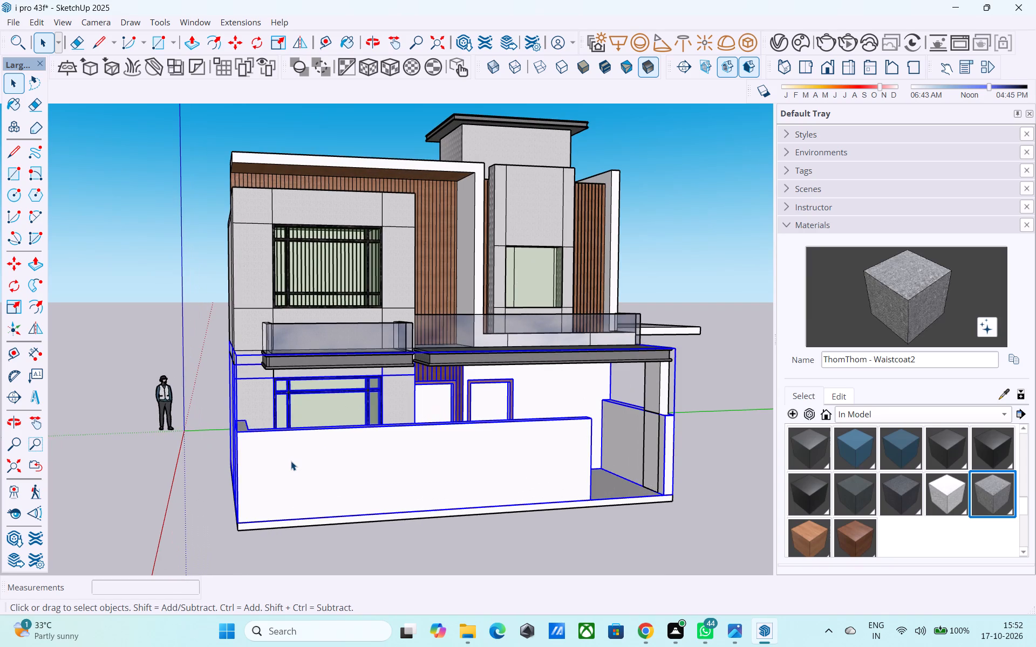
double_click(291, 462)
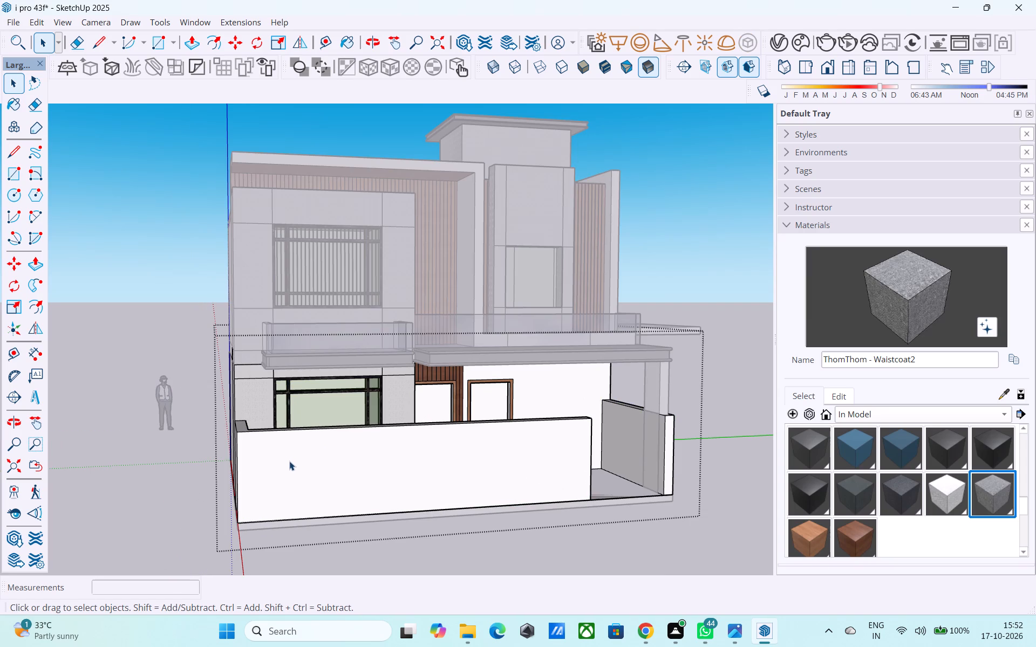
scroll(550, 473, up, 4)
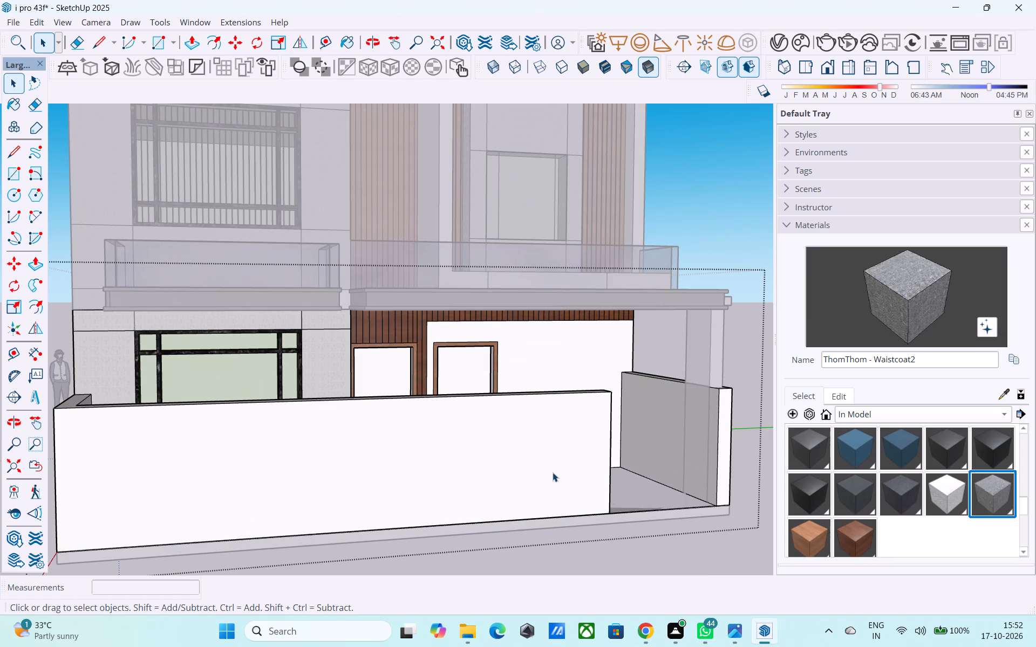
click(611, 464)
key(m)
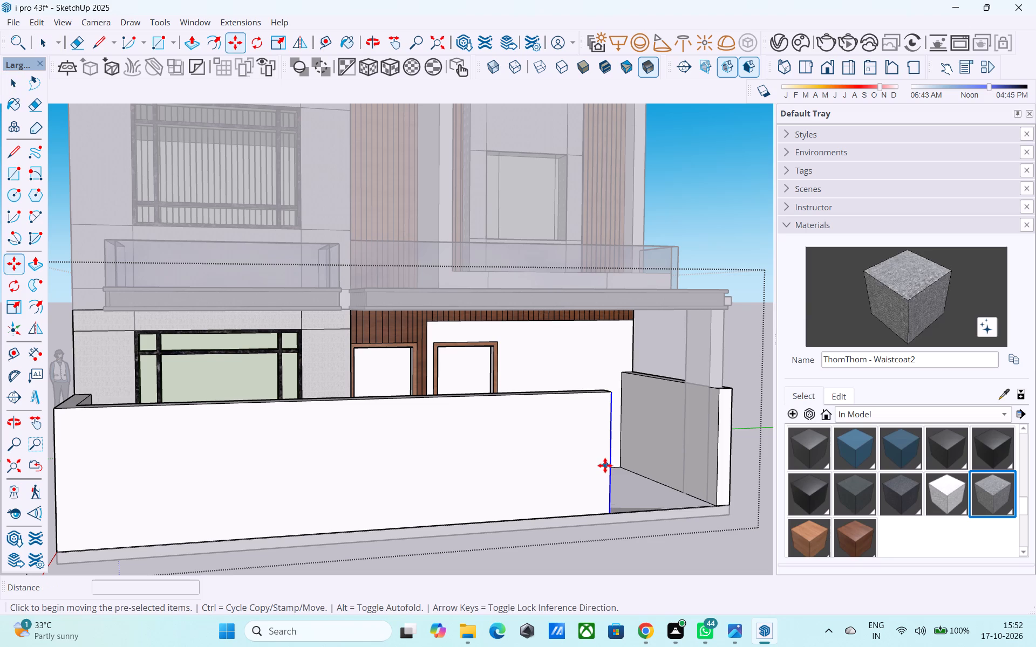
click(609, 392)
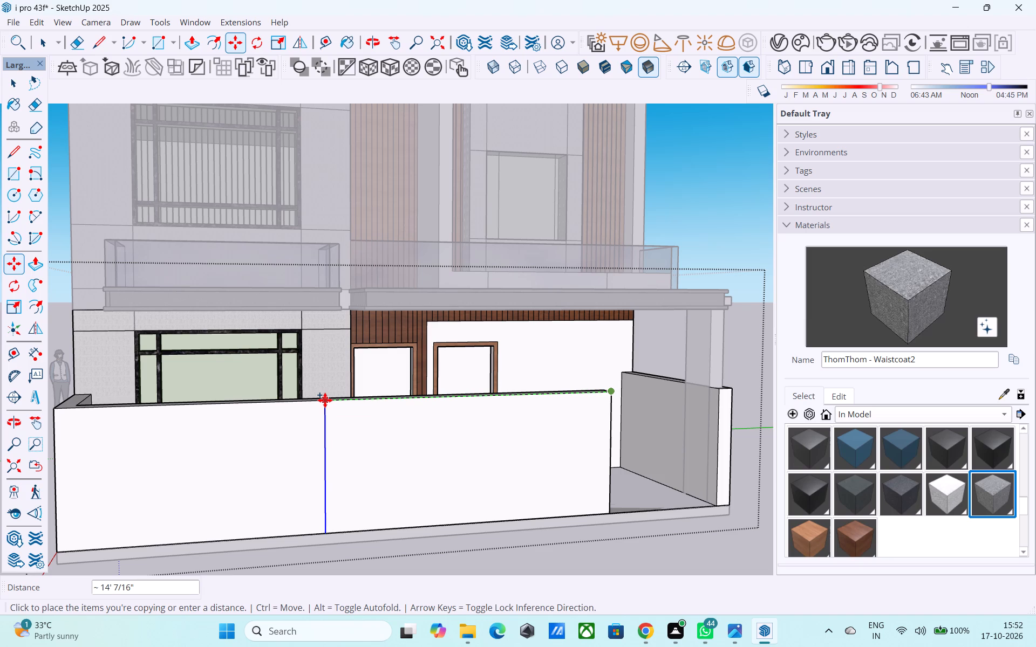
text(14)
key(BackSpace)
key(BackSpace)
key(BackSpace)
text(12')
key(Return)
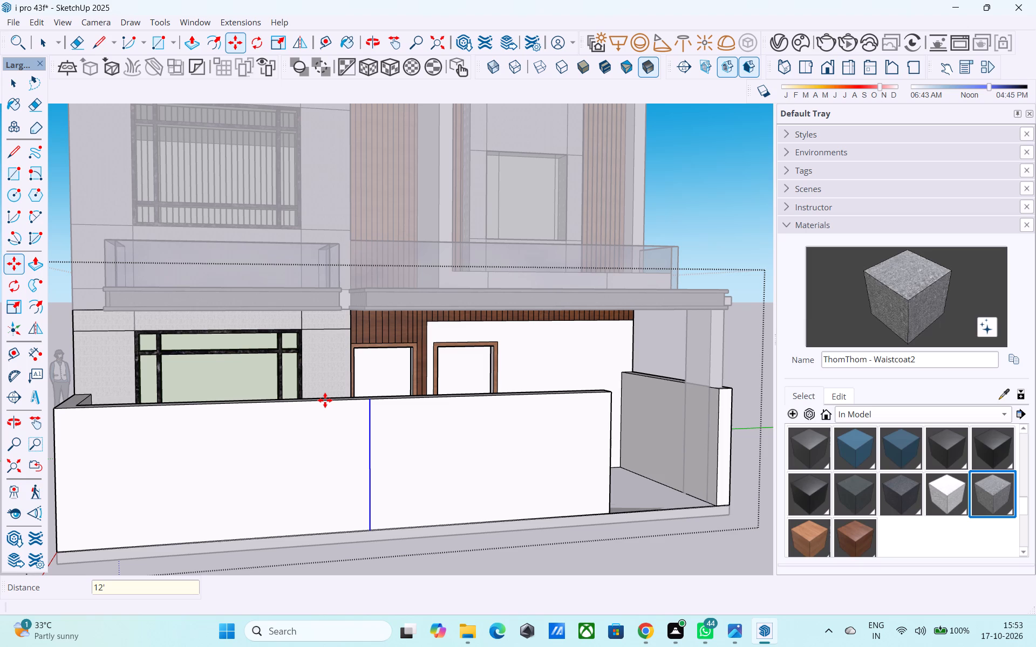
Copy the boundary wall's top front edge, on the section away from the gate opening, 2' down the wall face.
scroll(363, 367, down, 4)
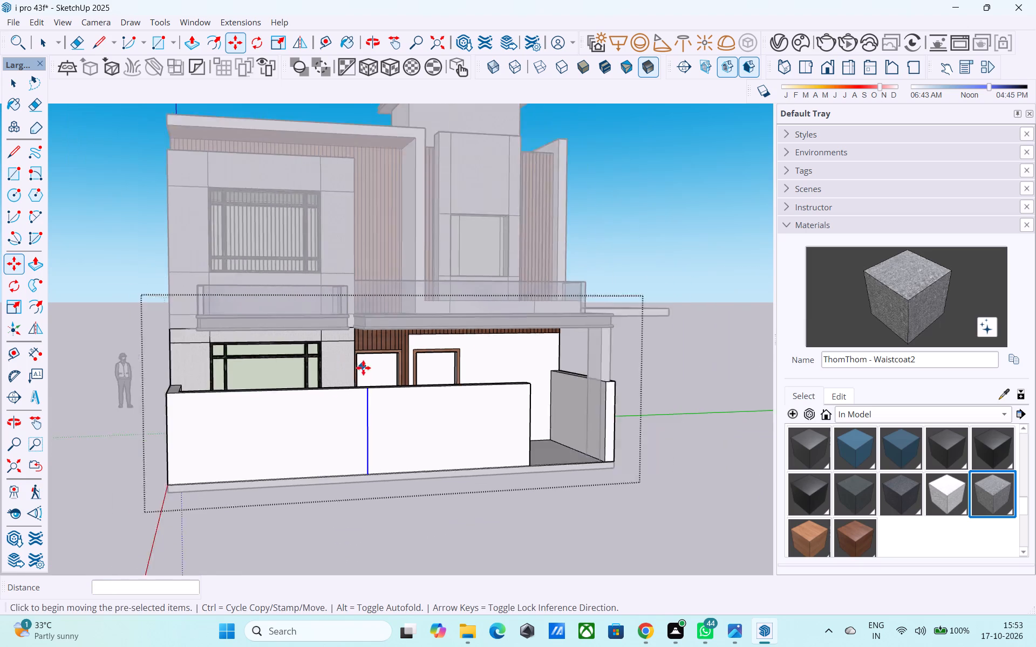
scroll(349, 418, up, 6)
scroll(454, 415, down, 6)
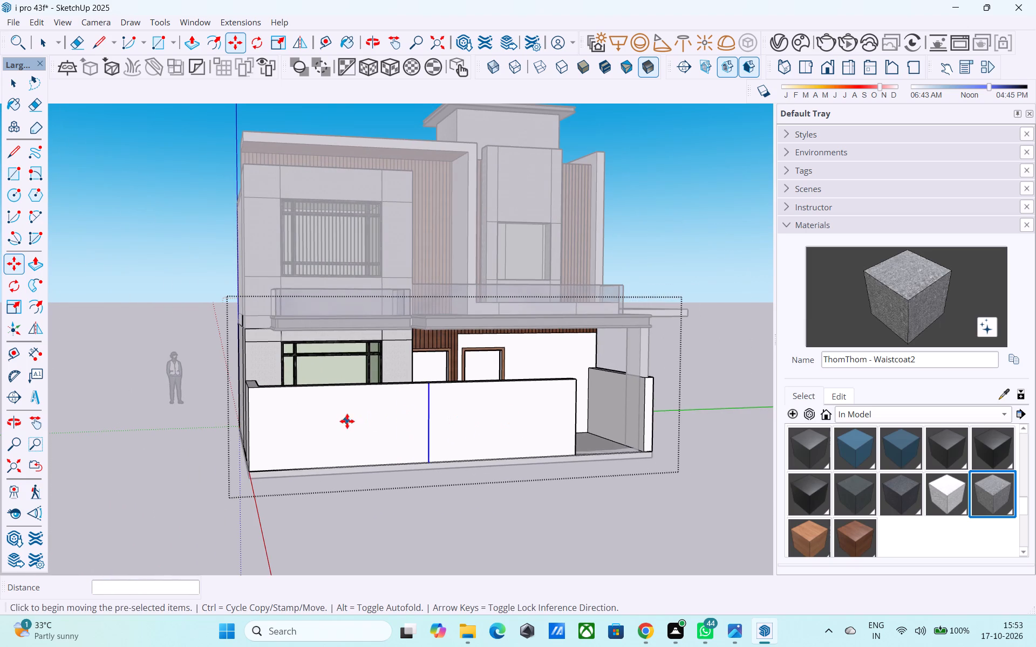
scroll(288, 415, up, 6)
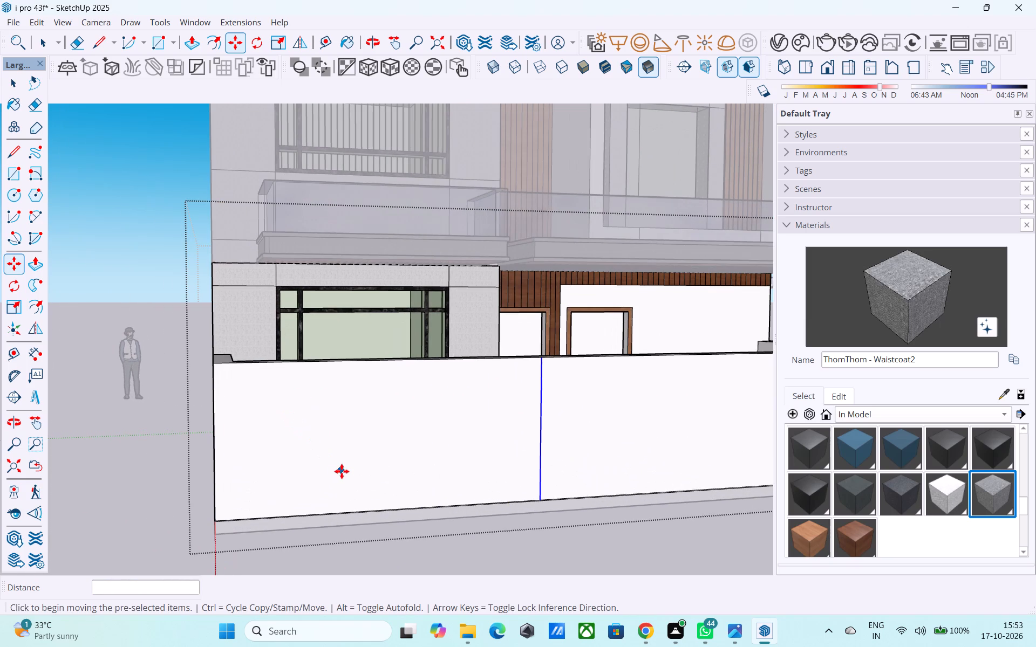
key(space)
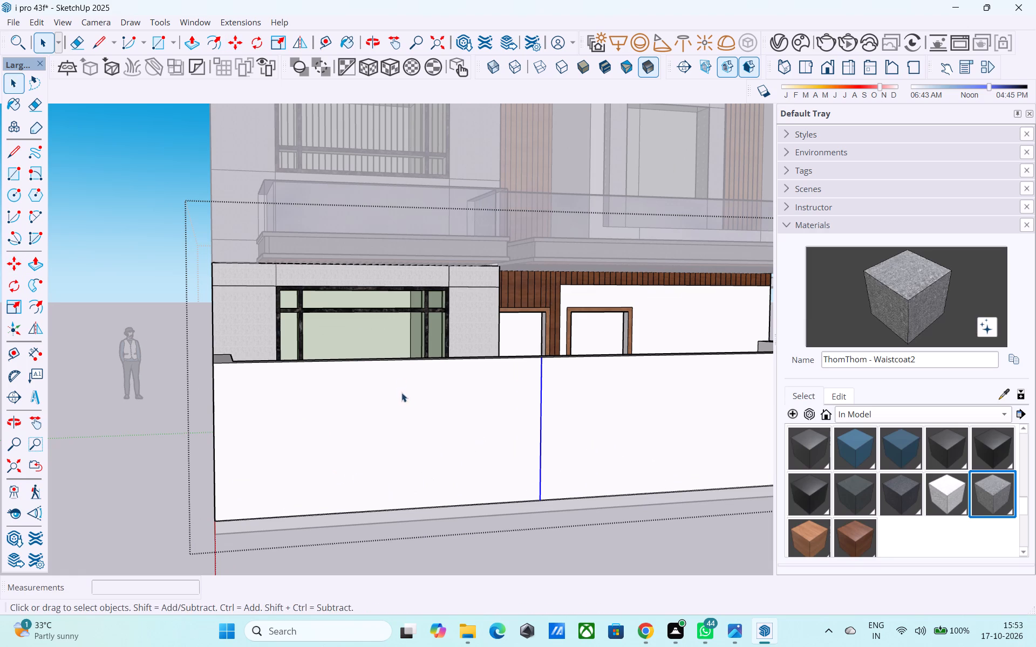
middle_drag(403, 429, 394, 517)
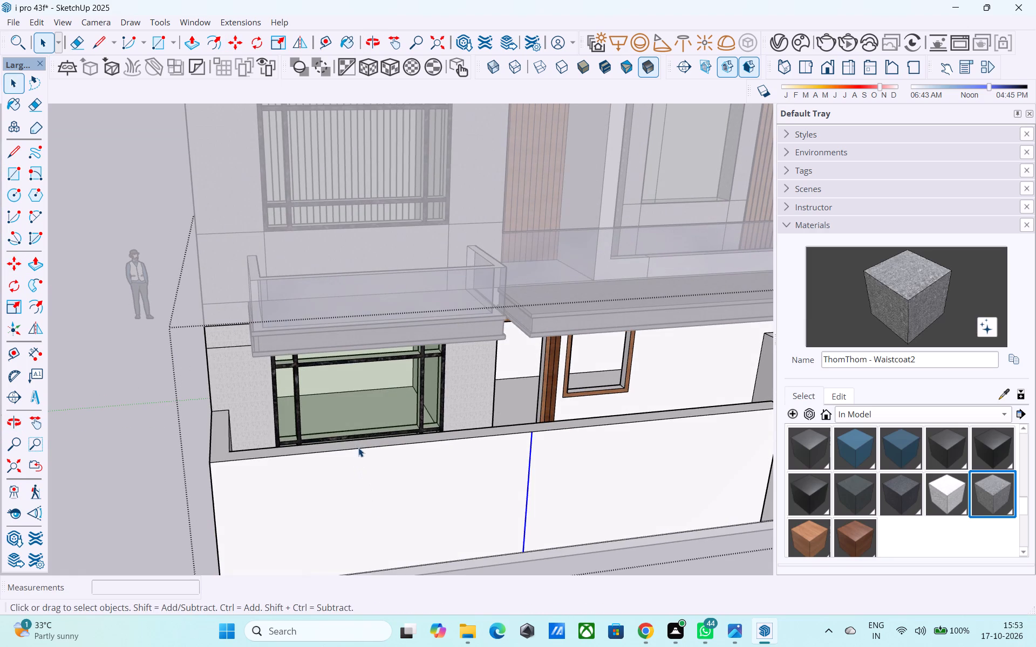
click(359, 448)
key(m)
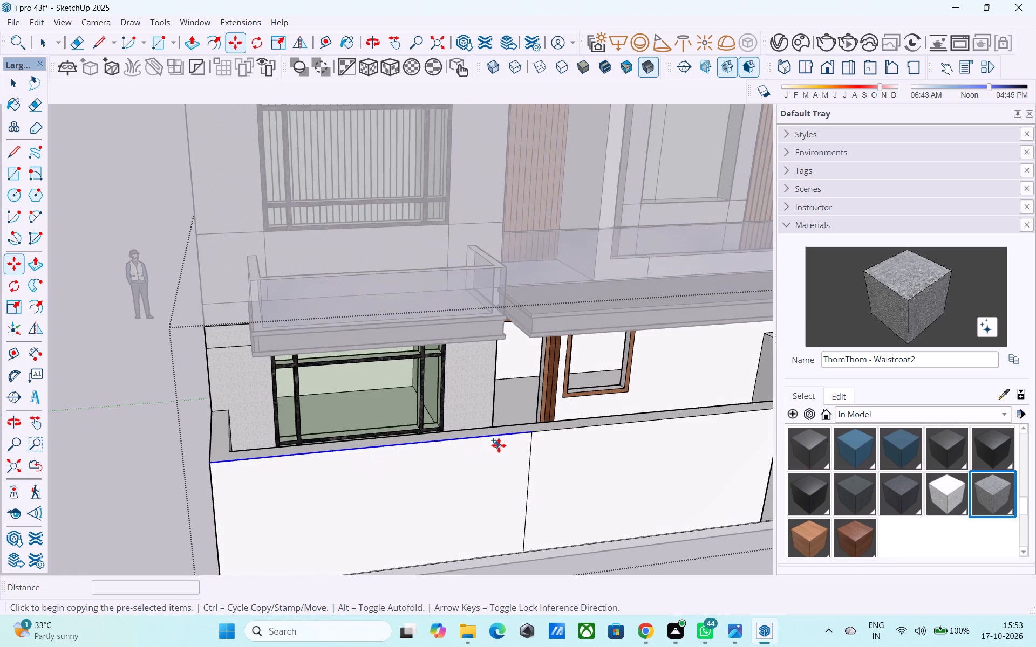
click(529, 437)
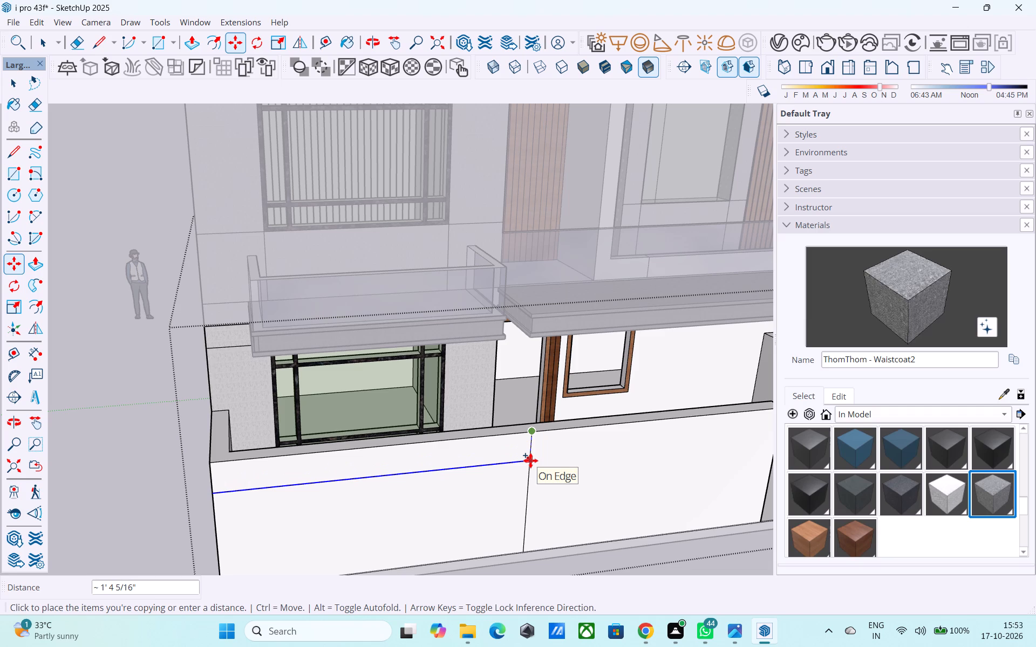
text(2')
key(Return)
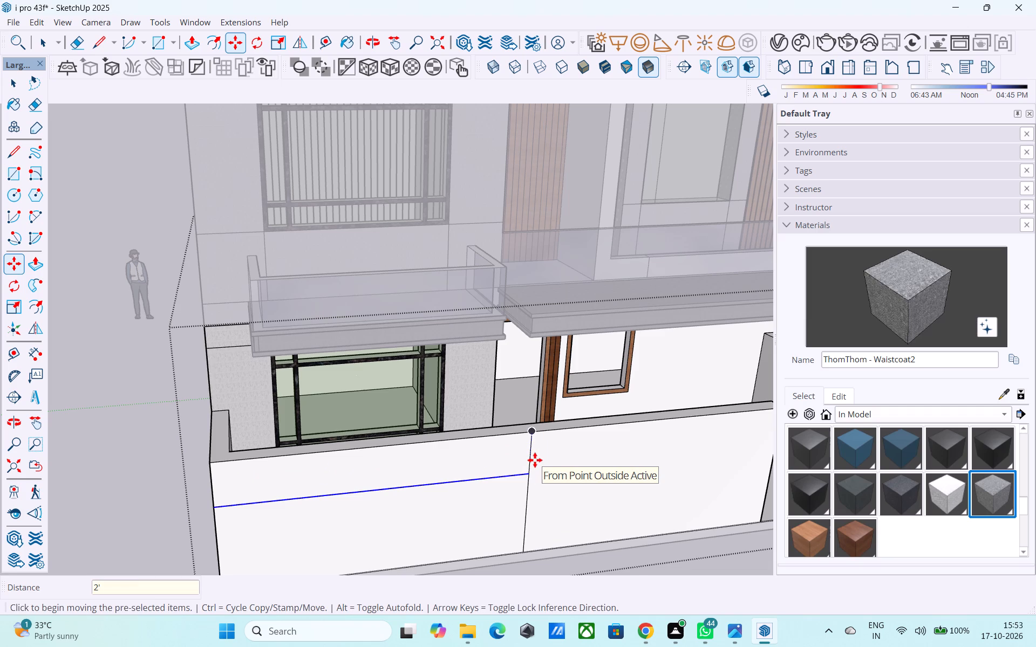
Move the copied horizontal line up the boundary wall face by .5', and again by another 6".
scroll(535, 460, down, 3)
middle_drag(535, 466, 579, 408)
middle_drag(476, 438, 378, 389)
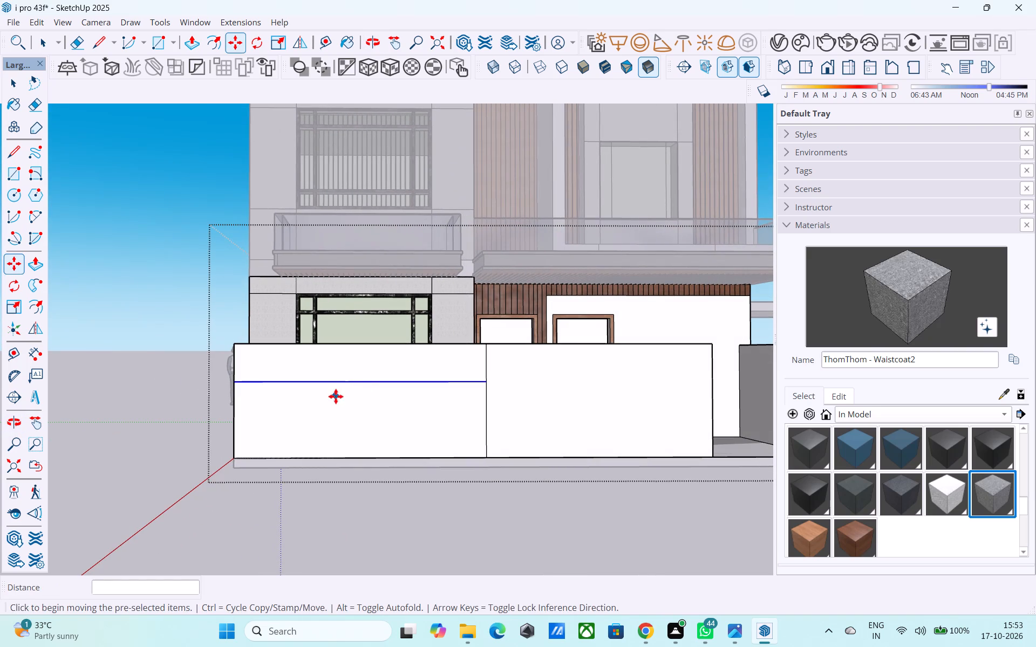
scroll(601, 366, down, 3)
scroll(396, 396, up, 3)
scroll(535, 370, up, 3)
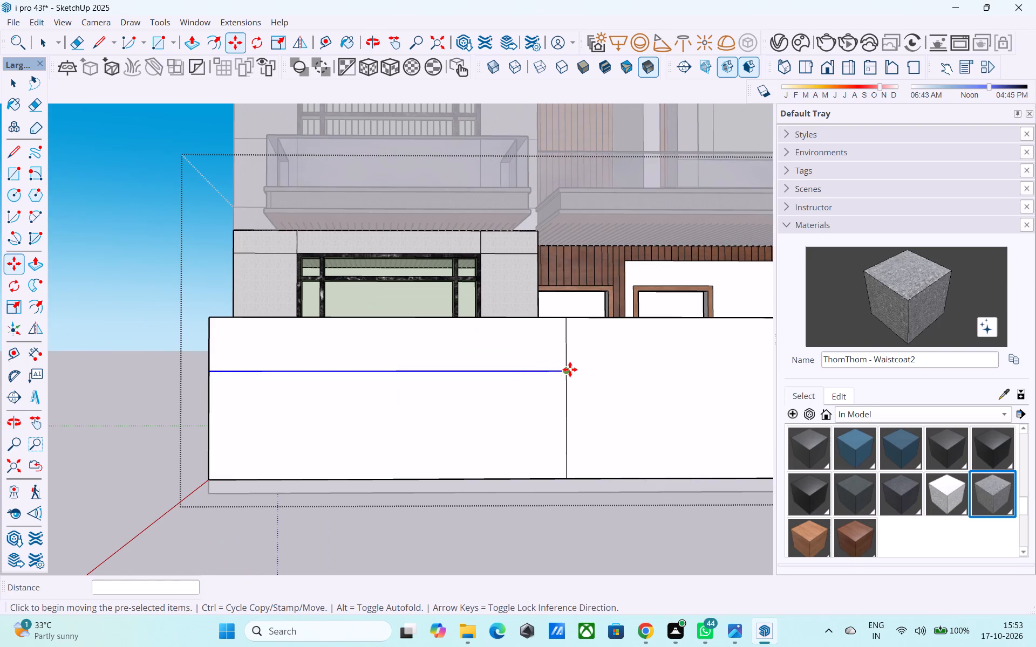
click(568, 369)
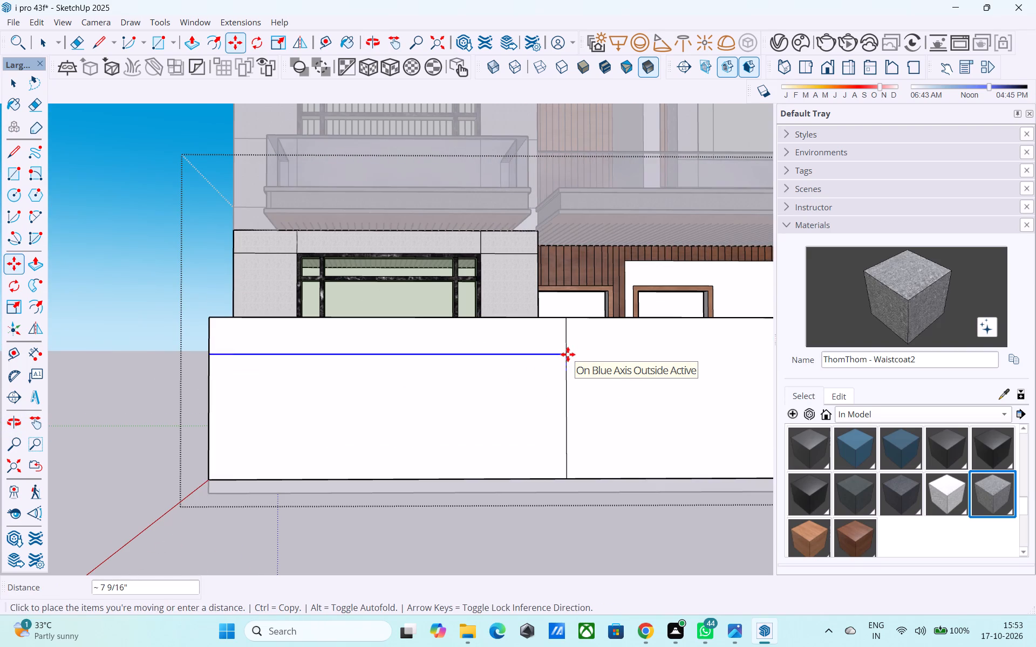
text(.5')
key(Return)
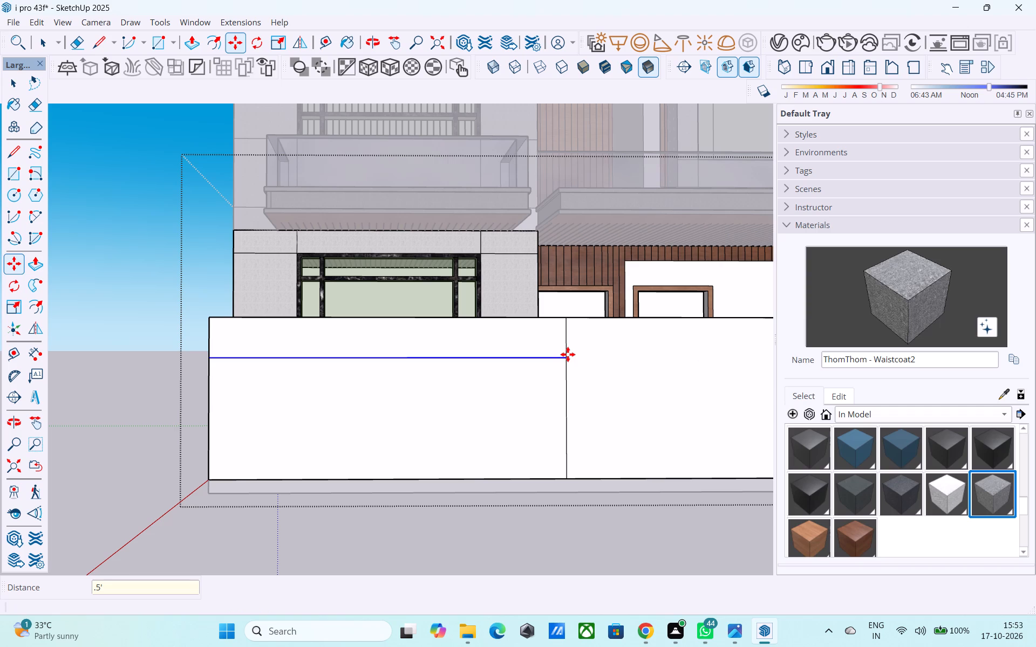
scroll(565, 353, up, 3)
click(565, 359)
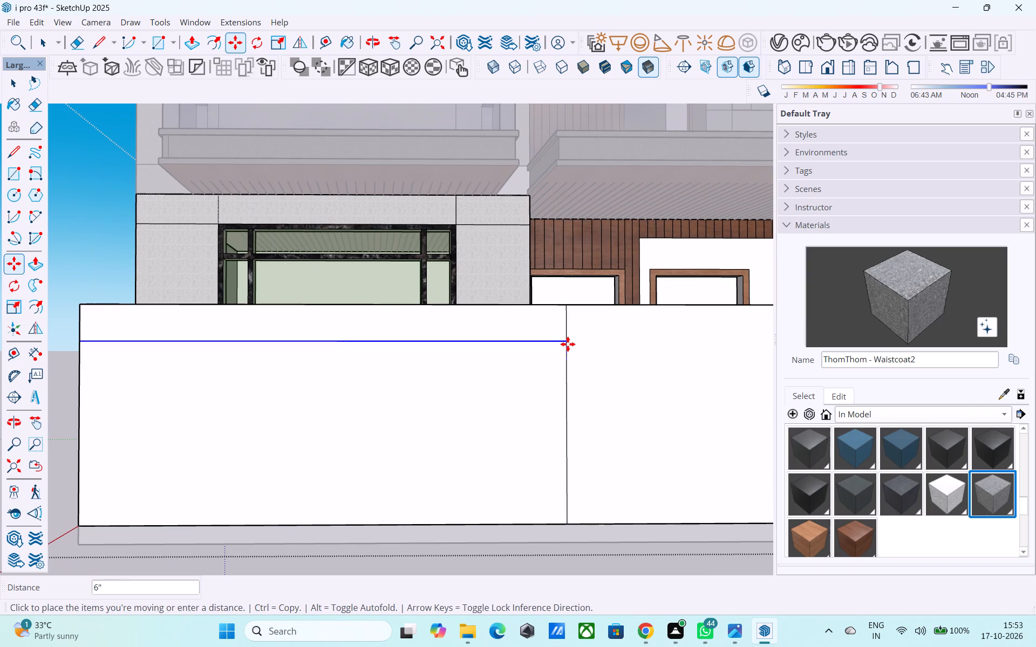
click(568, 344)
key(space)
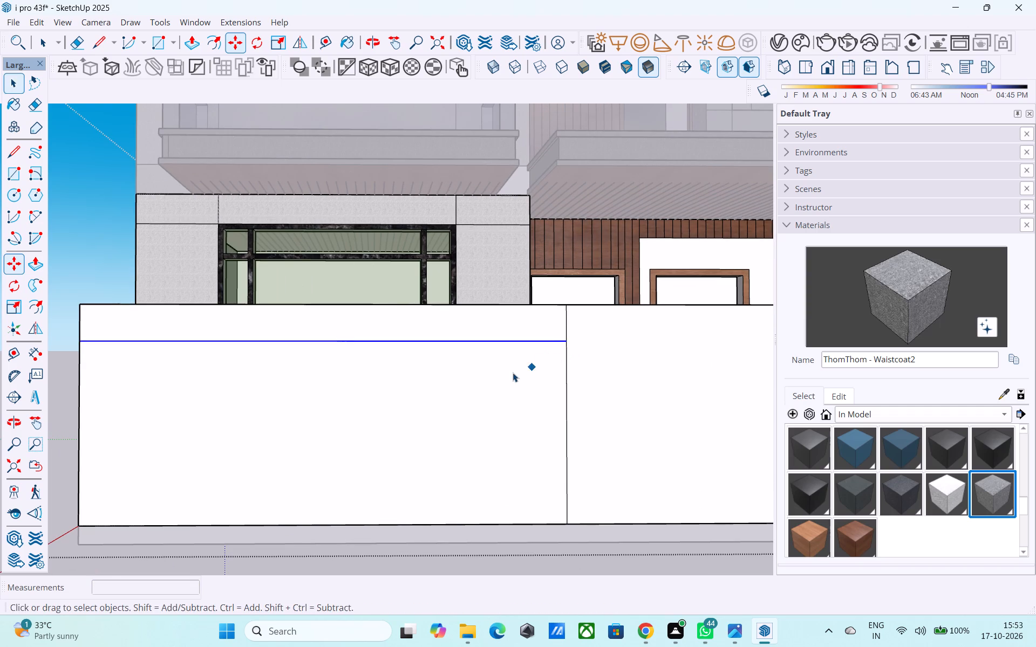
Offset the boundary wall face below the horizontal line inward by 1'.
click(508, 374)
key(f)
click(508, 374)
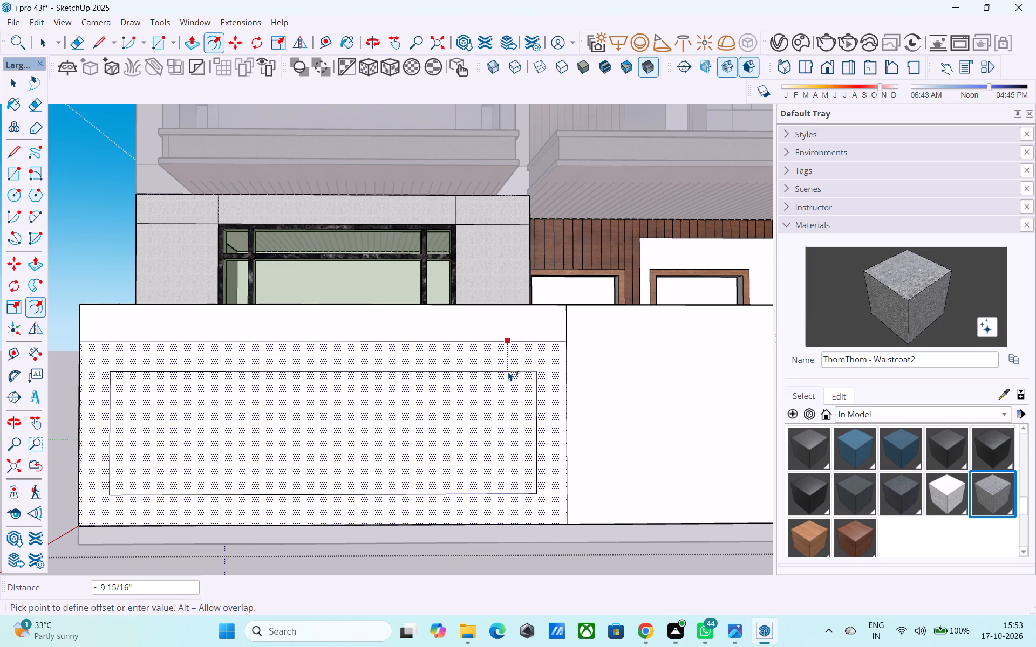
text(6")
key(Return)
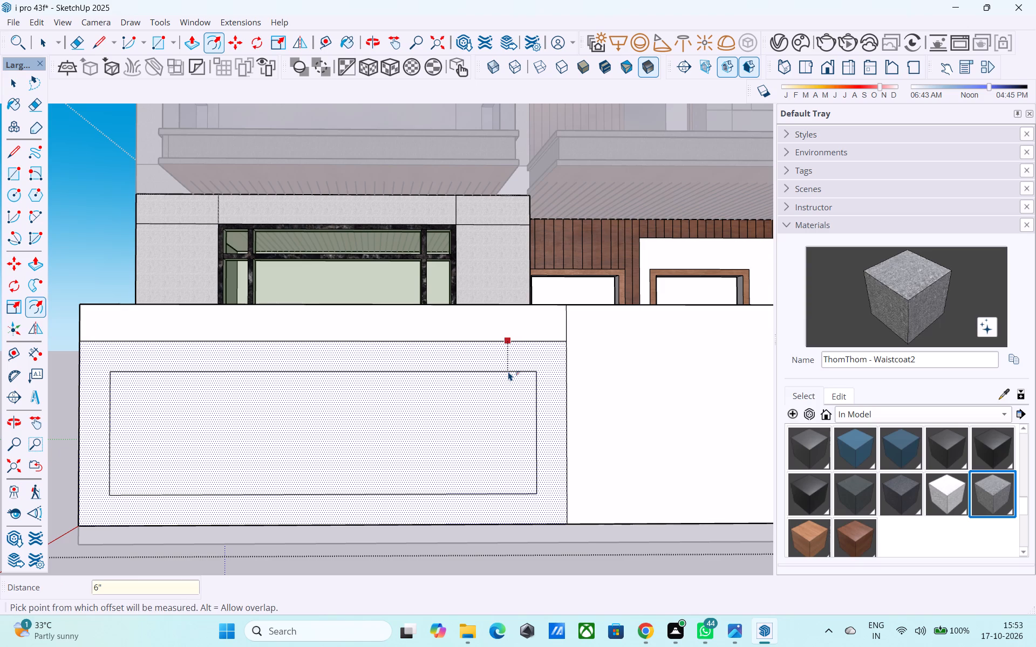
text(1')
key(Return)
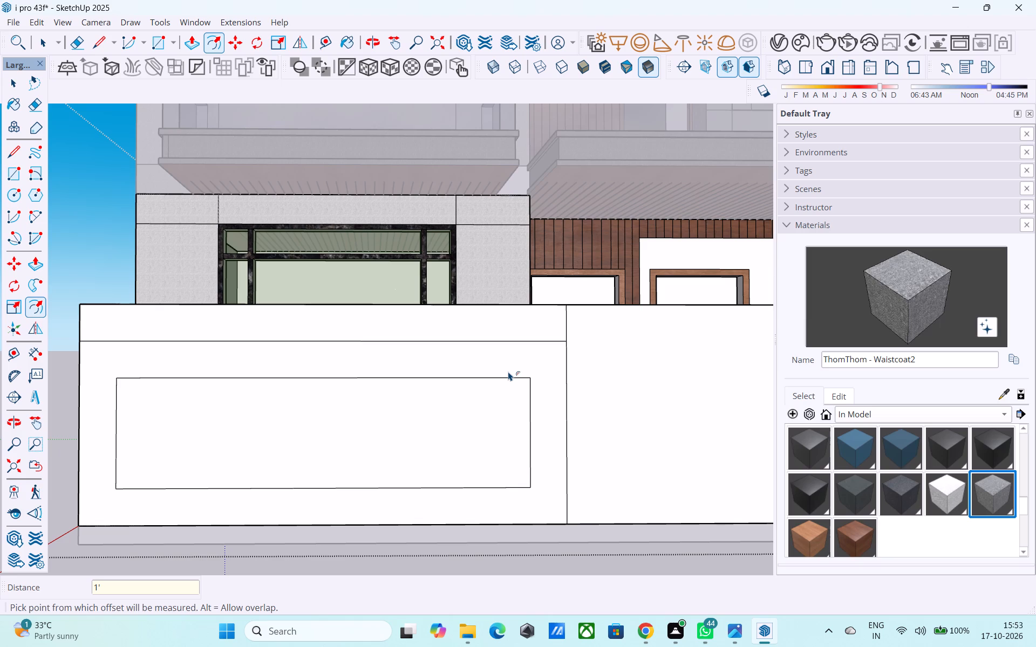
Draw 1' lines from the inset rectangle's lower gate-side corner down to the wall base and from its opposite upper corner to the wall's end.
key(l)
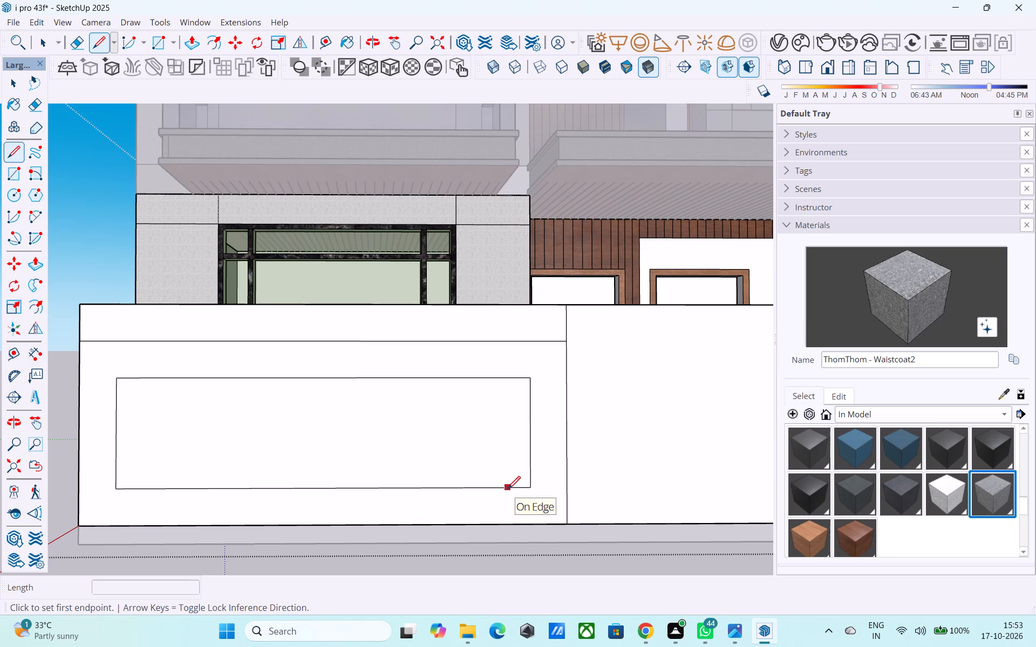
scroll(508, 490, down, 5)
middle_drag(505, 484, 533, 539)
scroll(533, 505, up, 6)
scroll(522, 479, down, 6)
scroll(537, 470, up, 5)
click(523, 502)
click(521, 544)
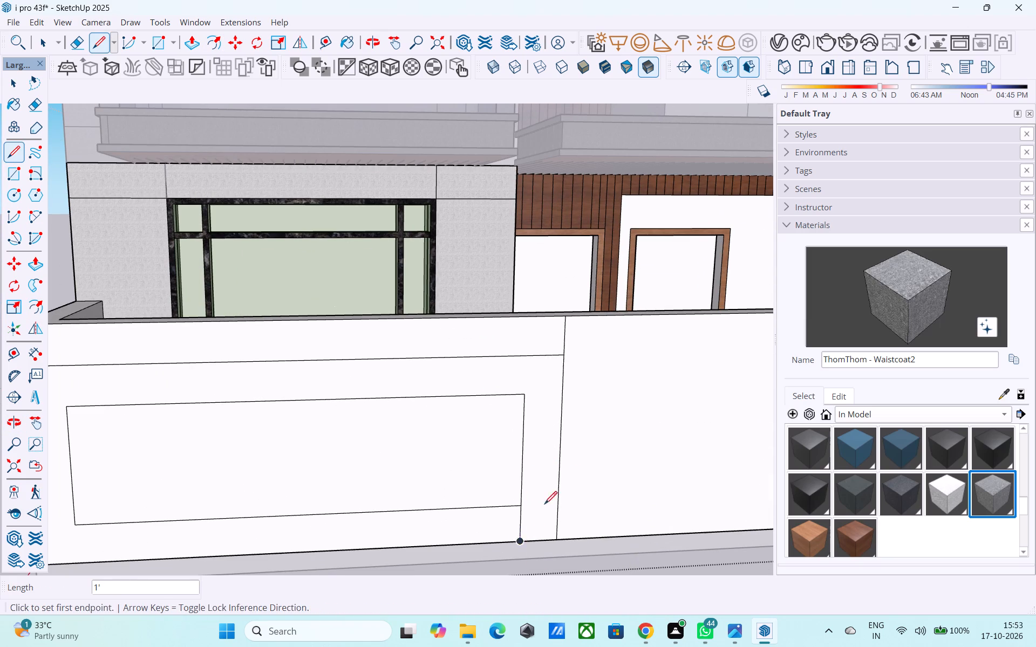
scroll(590, 476, down, 6)
scroll(312, 437, up, 2)
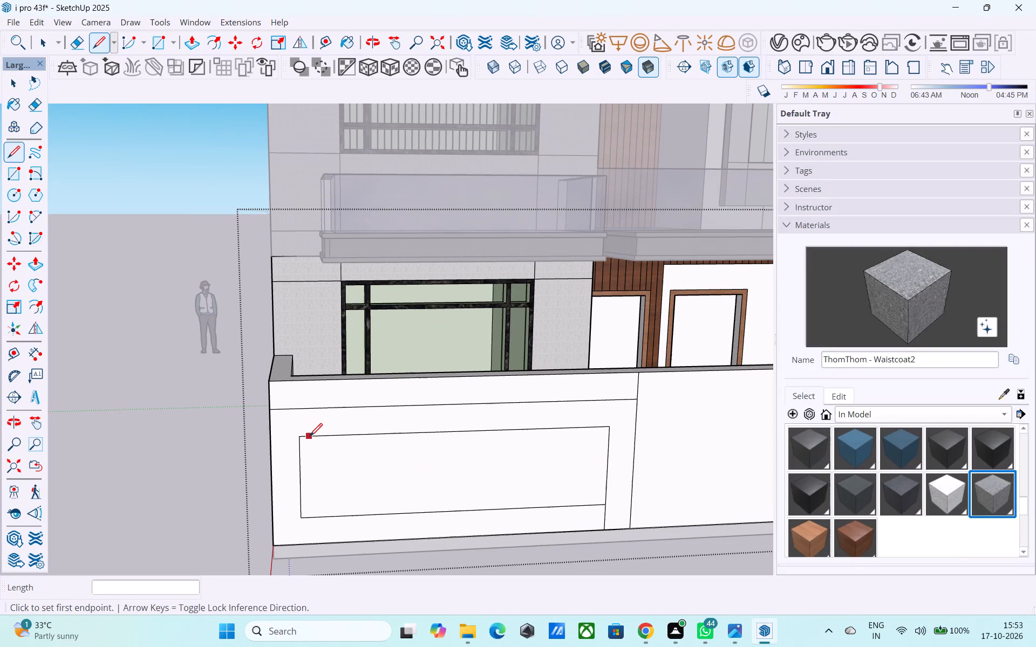
drag(304, 437, 299, 439)
click(272, 438)
Erase the inset rectangle's lower edge and its vertical edge near the boundary wall's end.
click(77, 49)
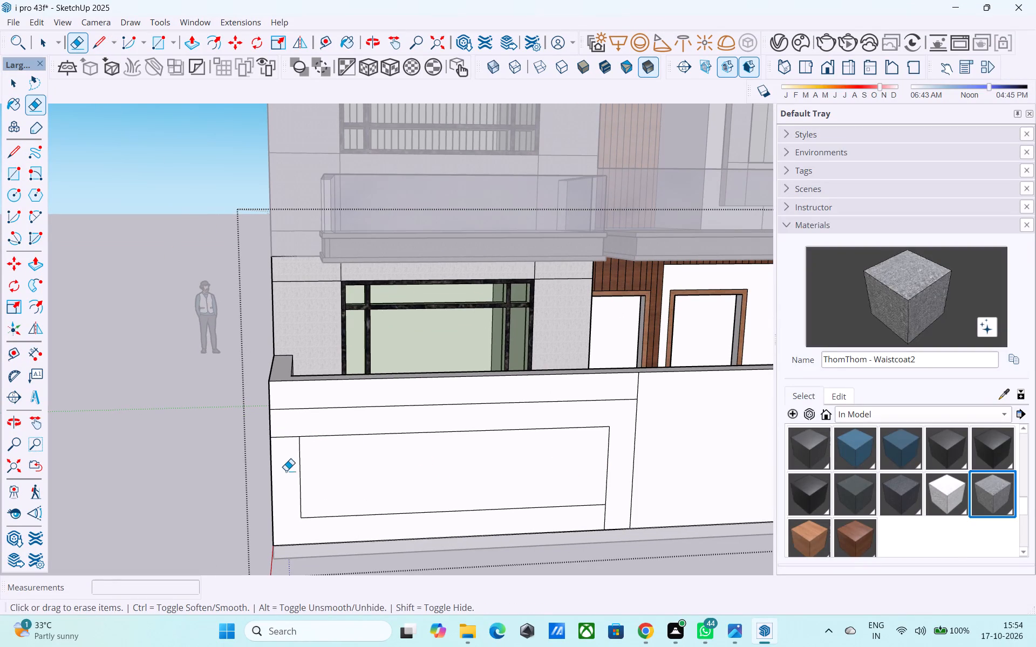
drag(305, 480, 291, 471)
drag(321, 520, 315, 509)
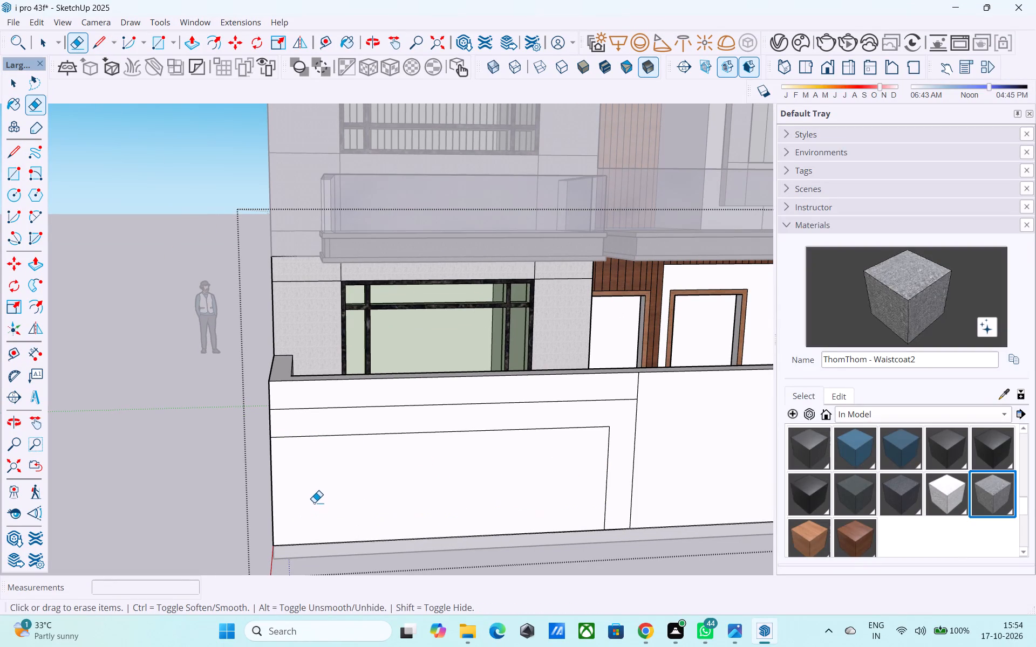
Paint the L-shaped band on the boundary wall face with Wood_Veneer_15_1K.
middle_drag(303, 442, 343, 432)
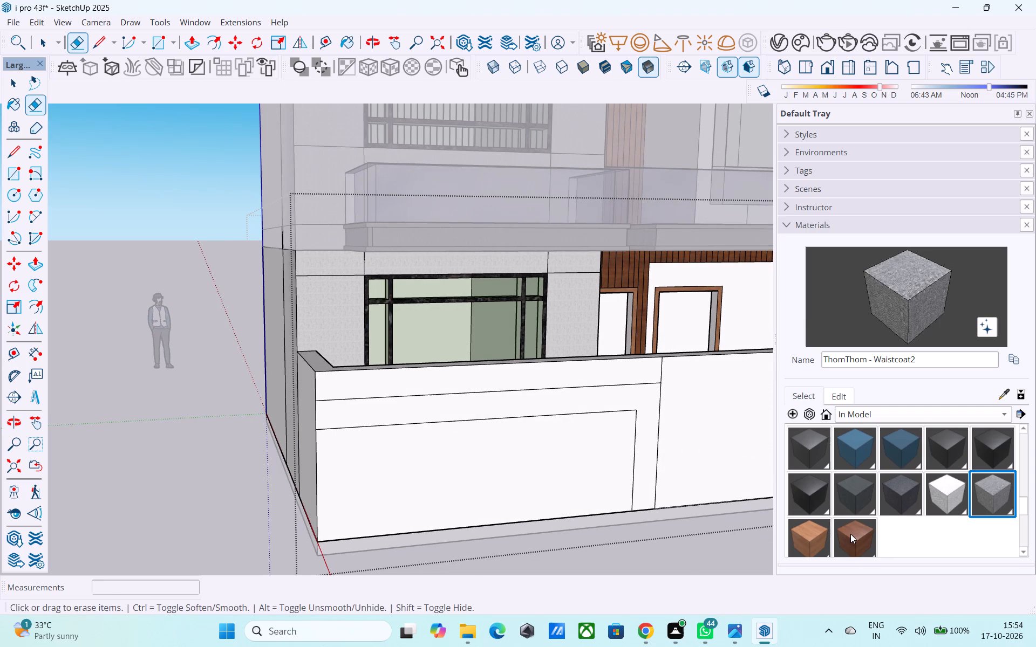
click(820, 539)
click(438, 408)
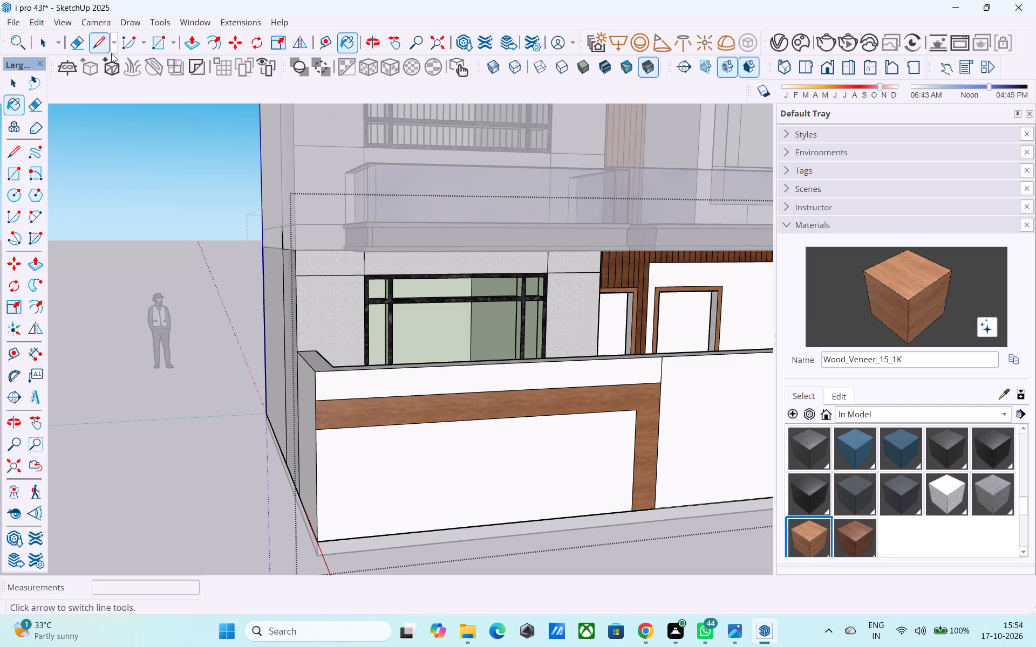
Erase the short vertical line between the wood band's outer corner and the wall's top edge.
click(81, 39)
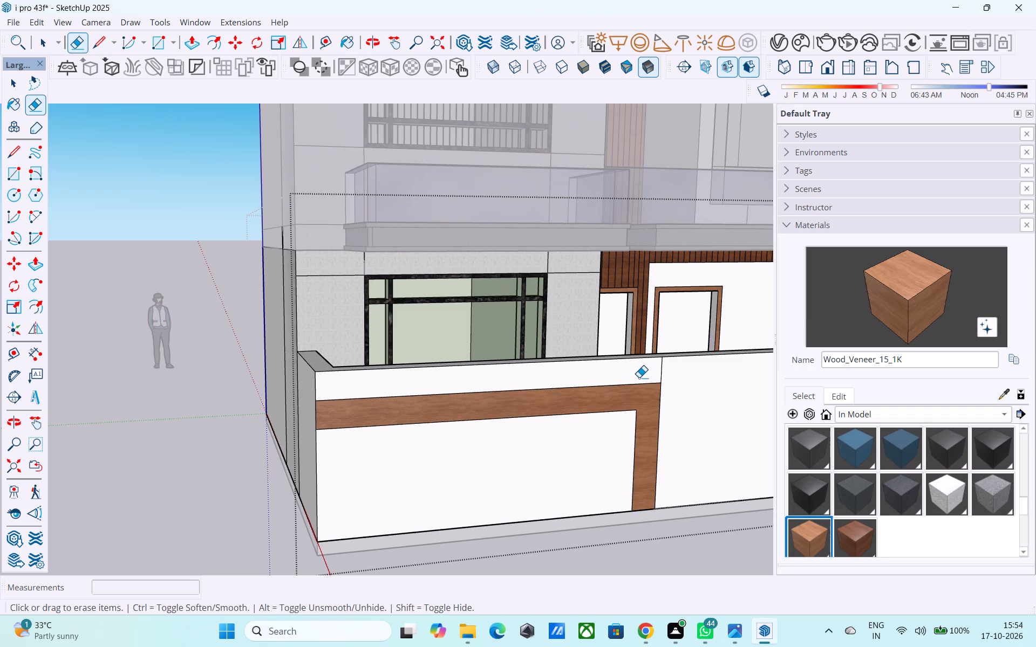
drag(653, 375, 704, 375)
middle_drag(652, 376, 626, 357)
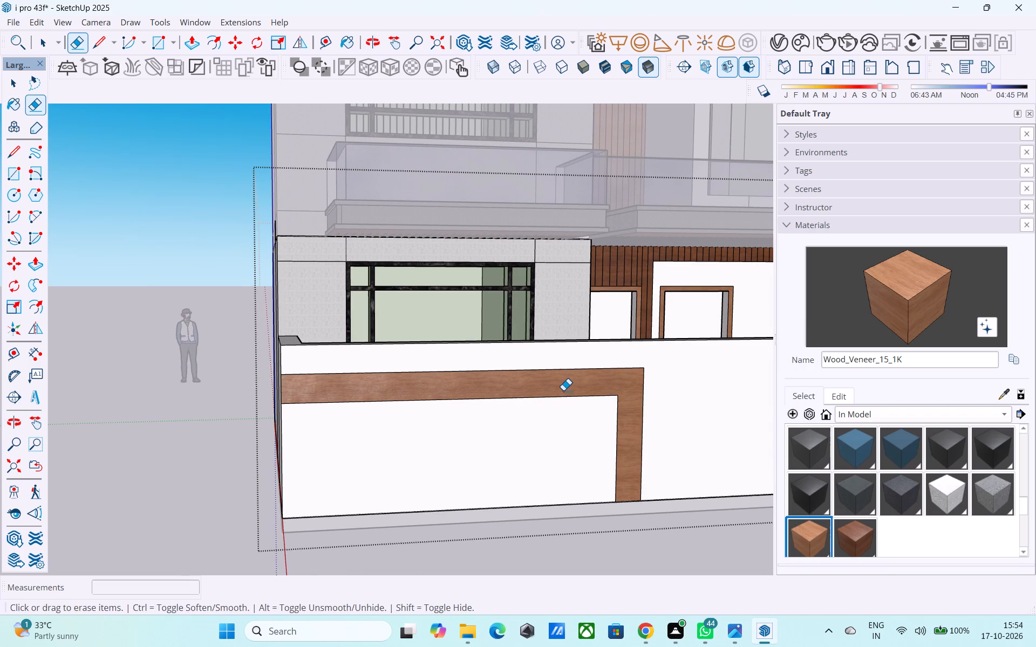
Copy the wood band's outer vertical edge 1' along the wall face towards the gate opening.
scroll(490, 373, down, 6)
middle_drag(487, 380, 471, 396)
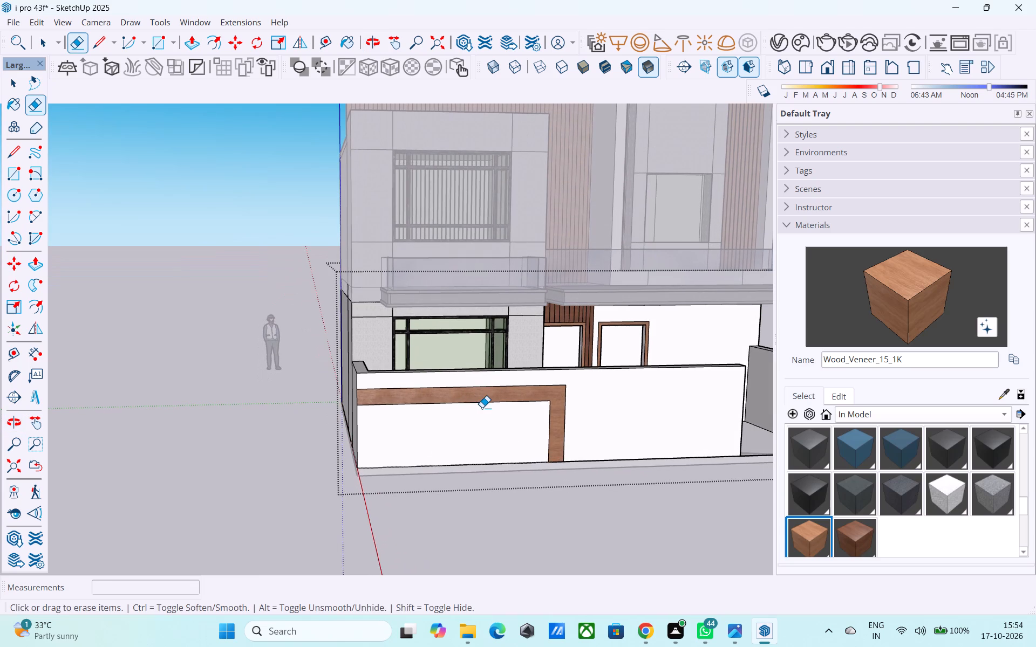
key(space)
scroll(584, 416, up, 1)
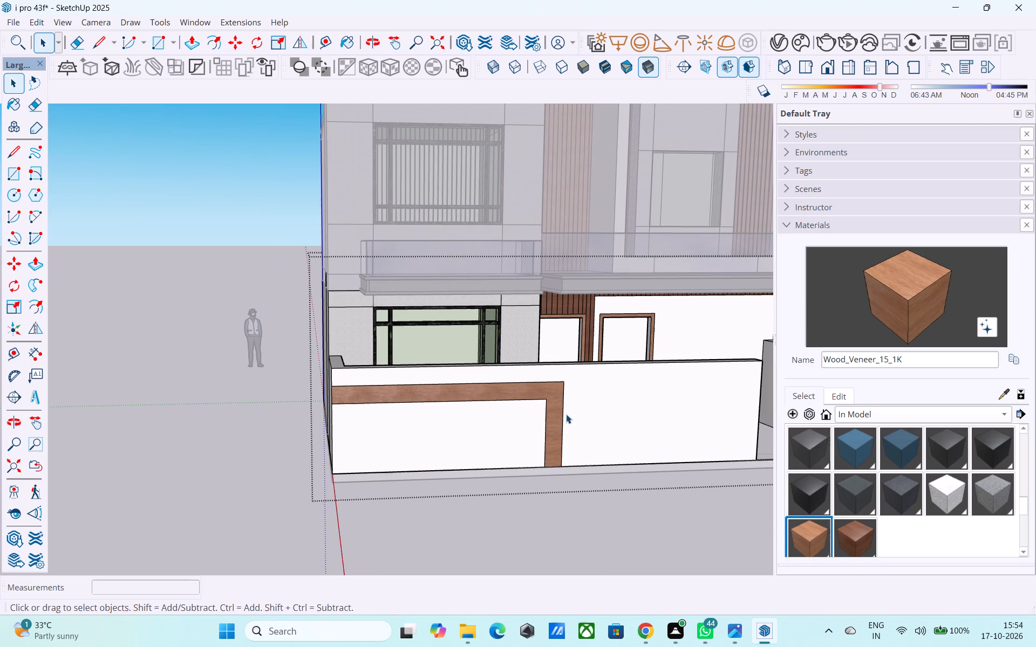
click(563, 412)
key(m)
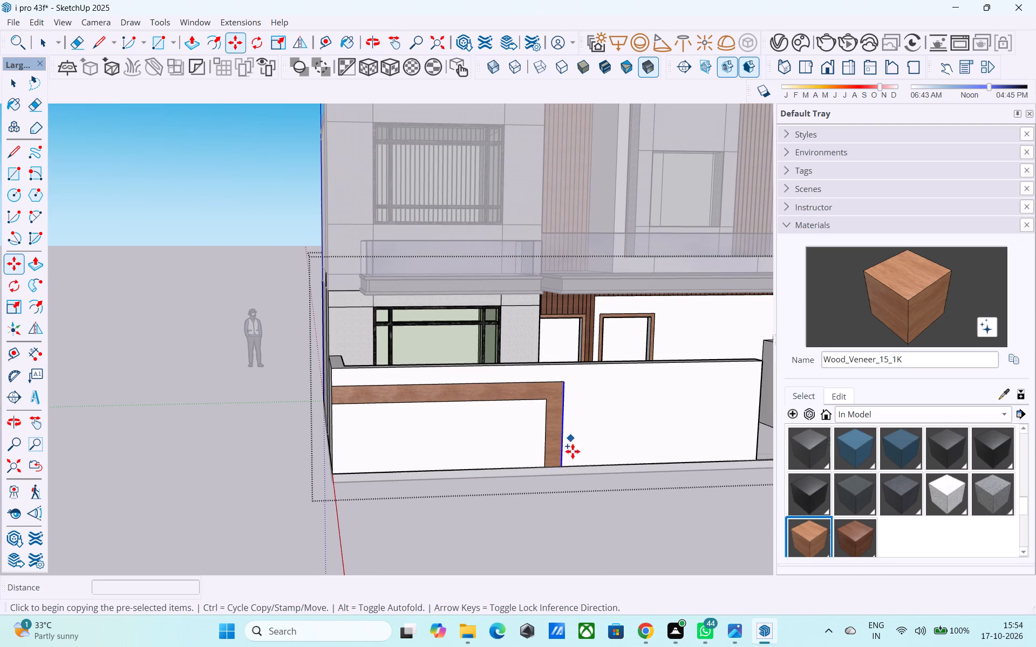
click(563, 383)
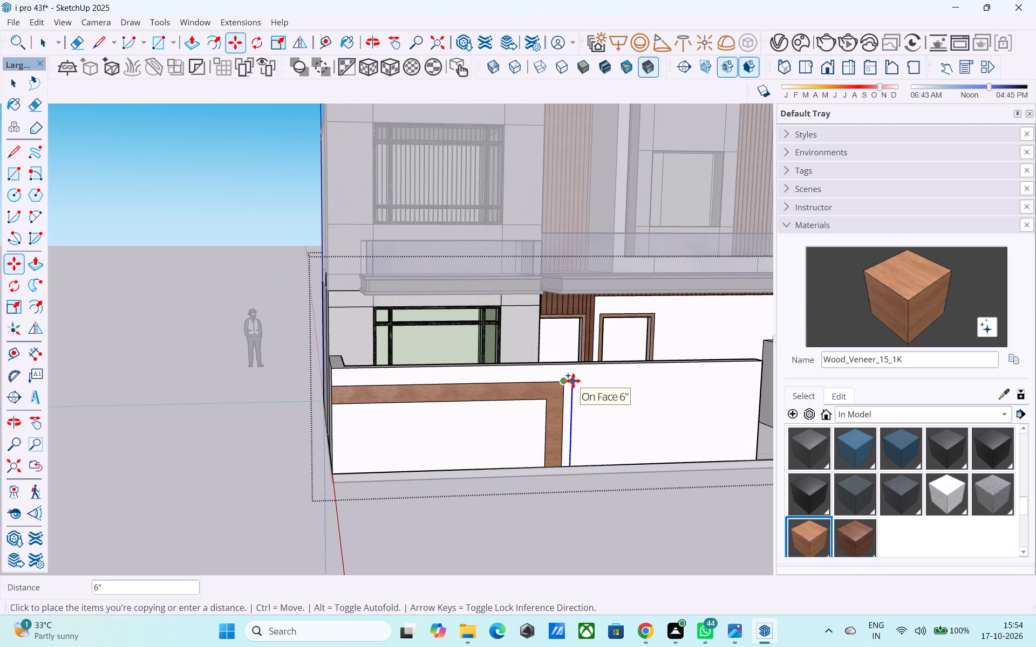
text(2')
key(Return)
text(1')
key(Return)
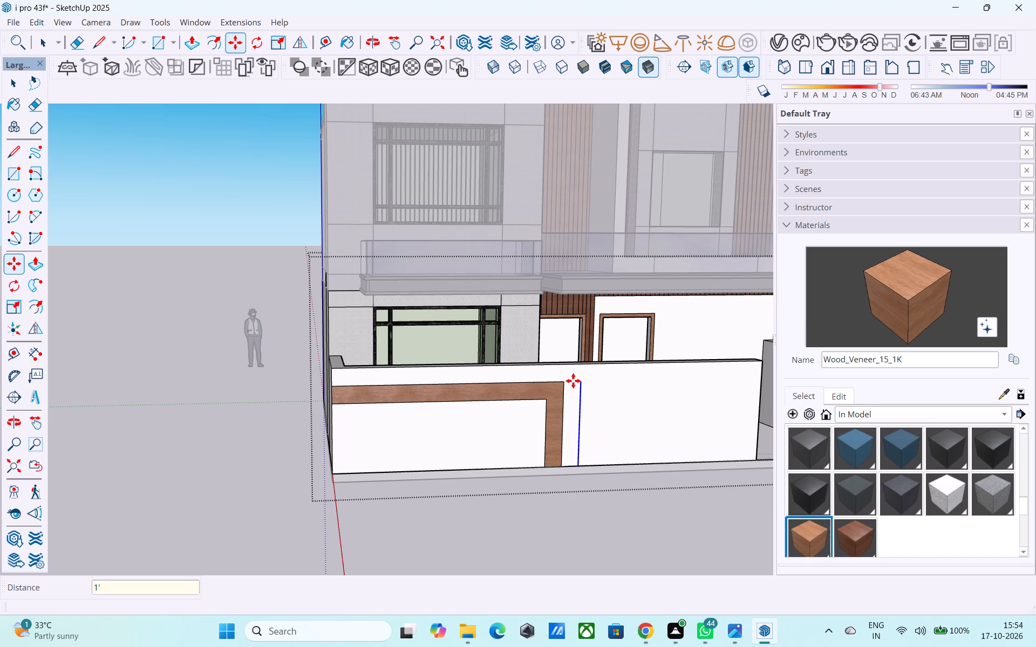
Draw a 1' vertical line from the copied edge's upper end up to the boundary wall's top edge.
scroll(573, 381, up, 1)
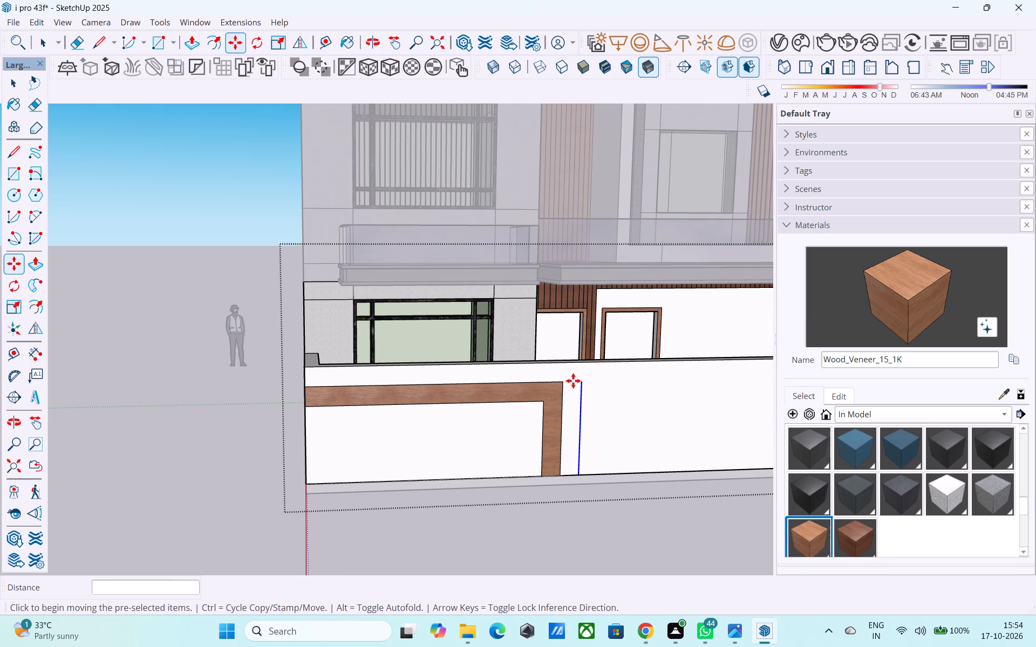
key(l)
click(580, 380)
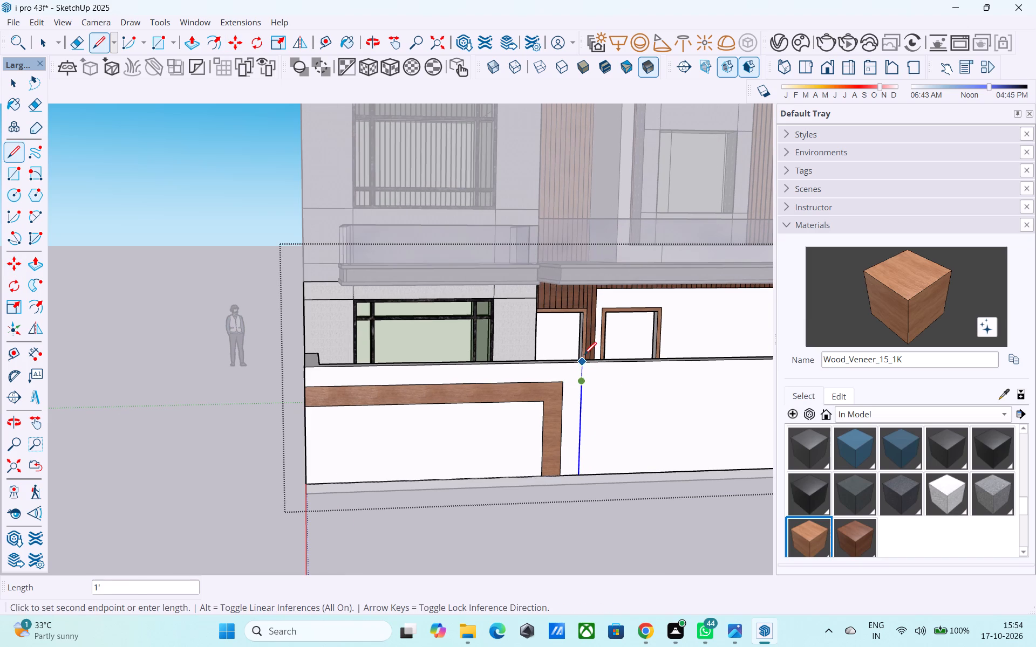
click(583, 364)
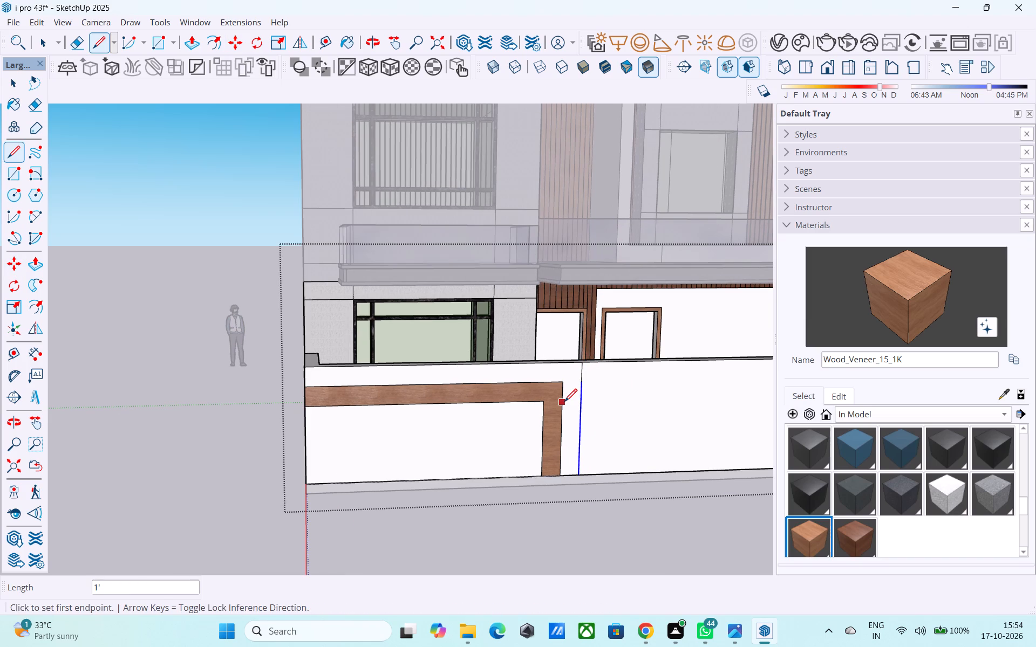
Push the wood veneer band 2" into the boundary wall face.
scroll(564, 403, down, 4)
middle_drag(418, 425, 496, 467)
scroll(515, 414, up, 12)
key(space)
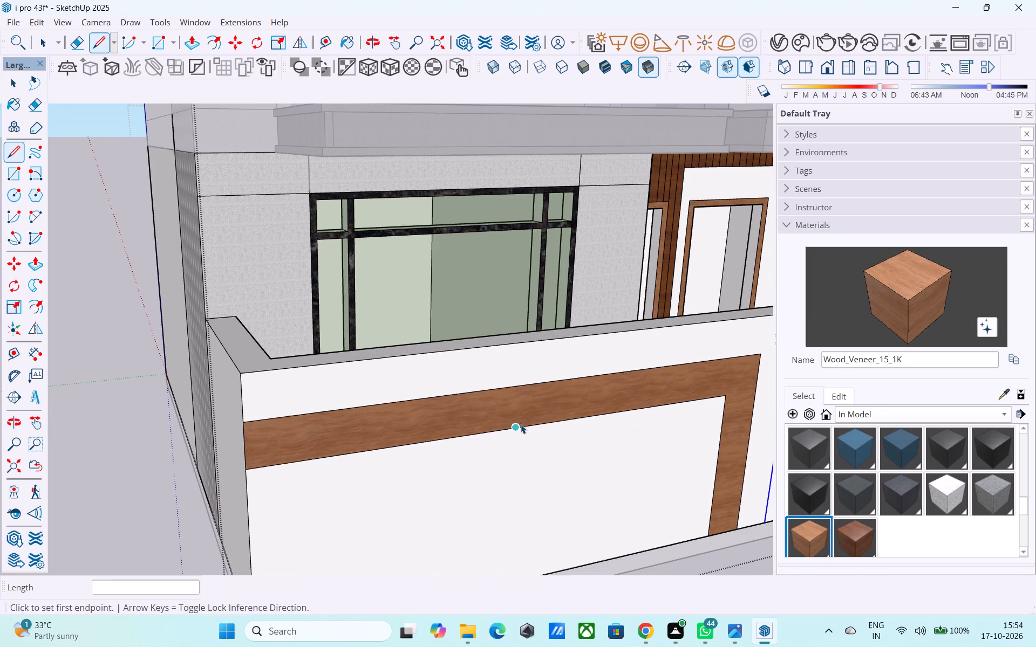
drag(509, 417, 503, 414)
key(p)
click(497, 416)
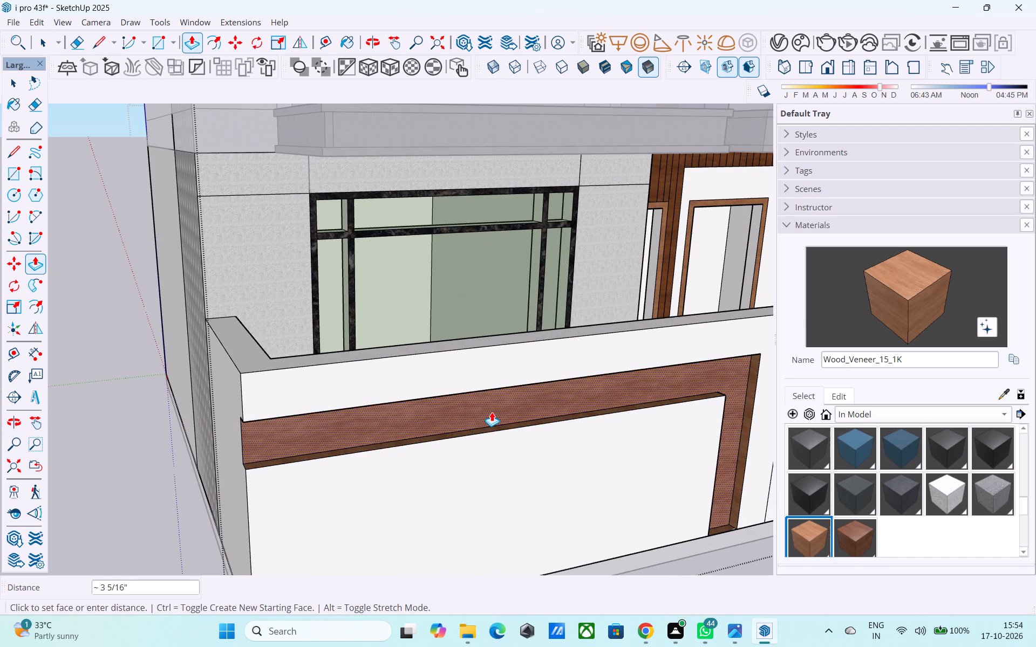
text(2")
key(Return)
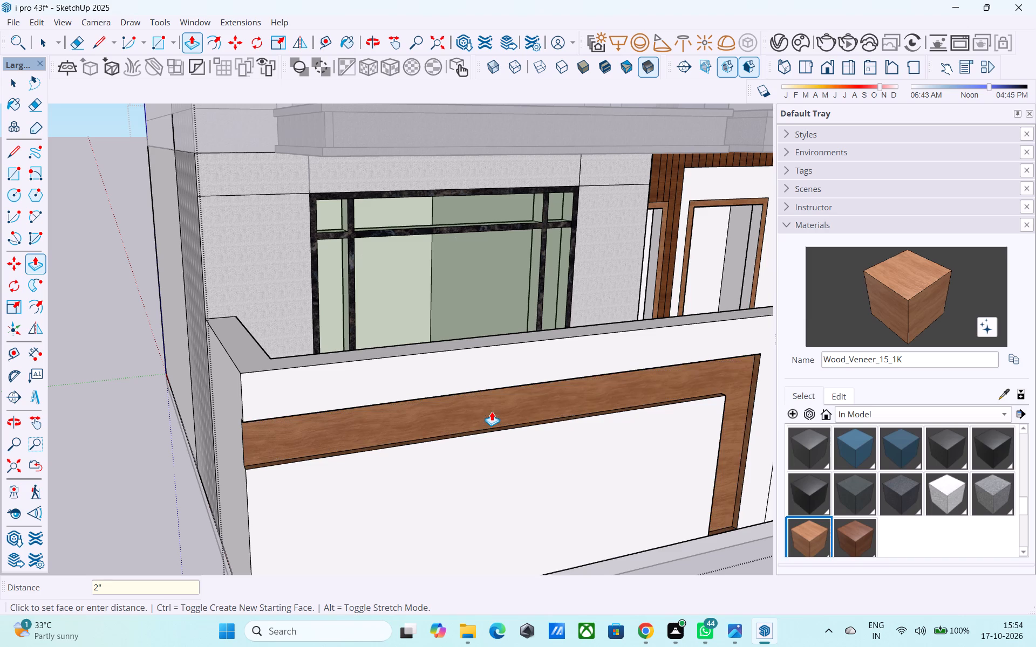
key(space)
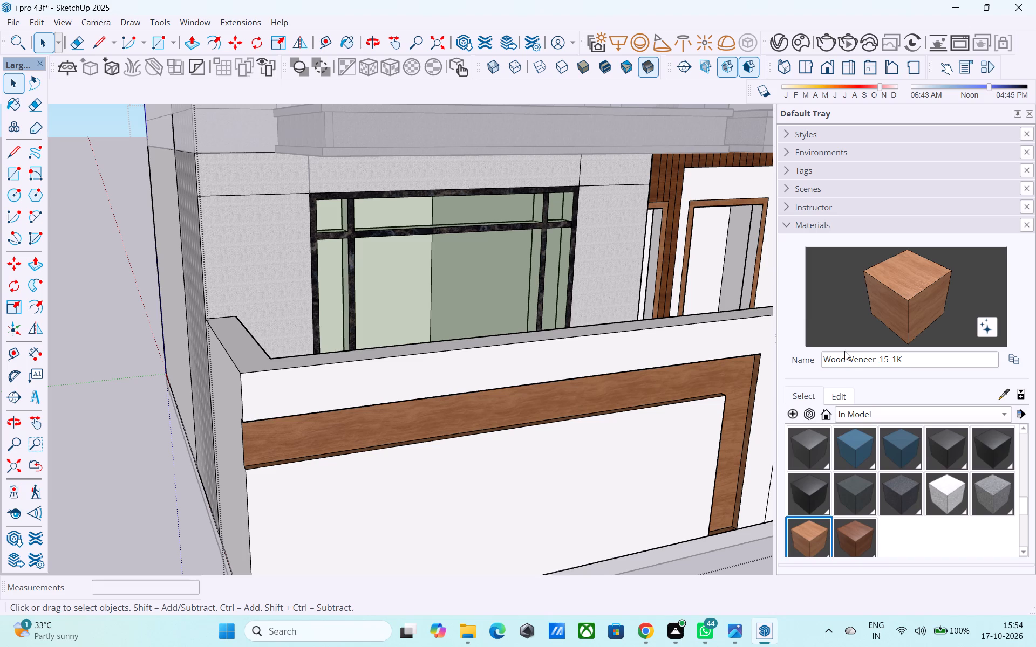
Push the boundary wall's end face at the gate opening back by about 3' 7" to shorten the wall.
scroll(842, 352, up, 1)
scroll(684, 329, down, 6)
middle_drag(410, 380, 373, 347)
middle_drag(472, 395, 363, 372)
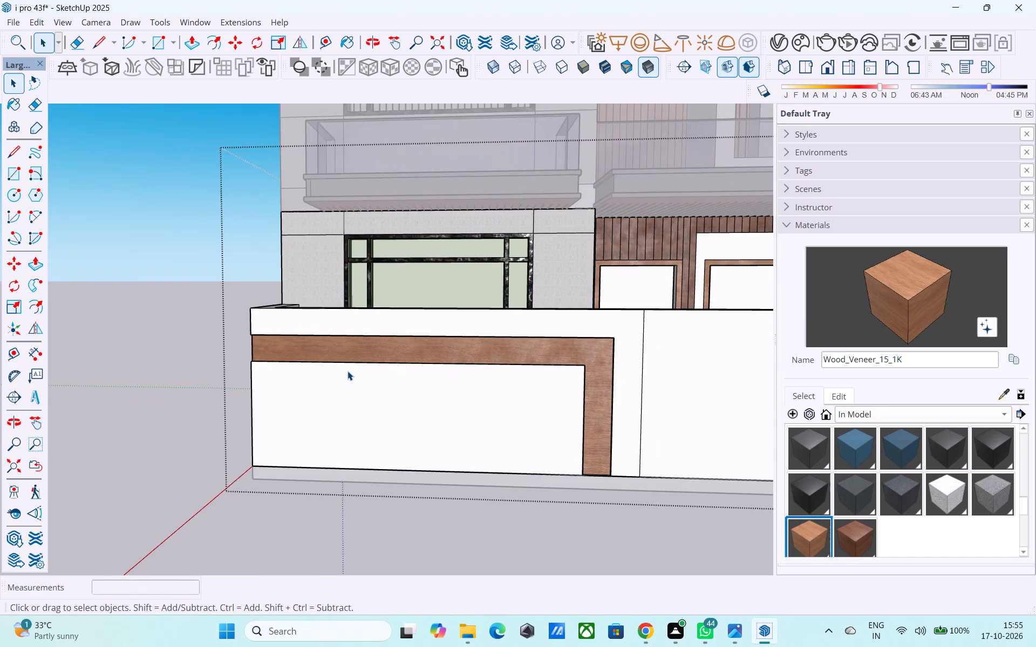
scroll(347, 371, down, 8)
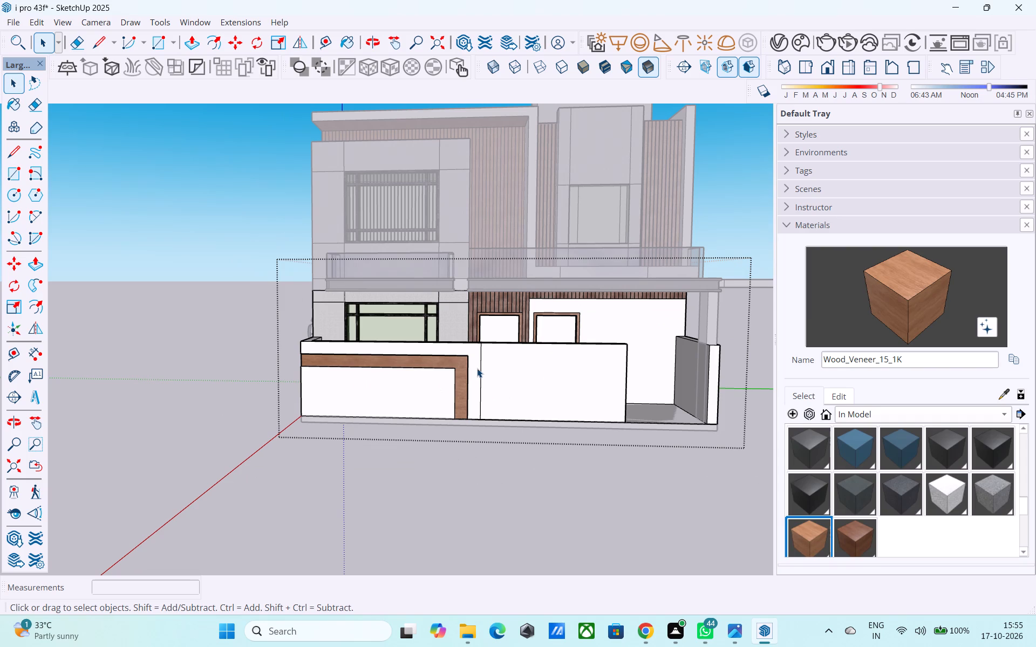
scroll(375, 346, down, 2)
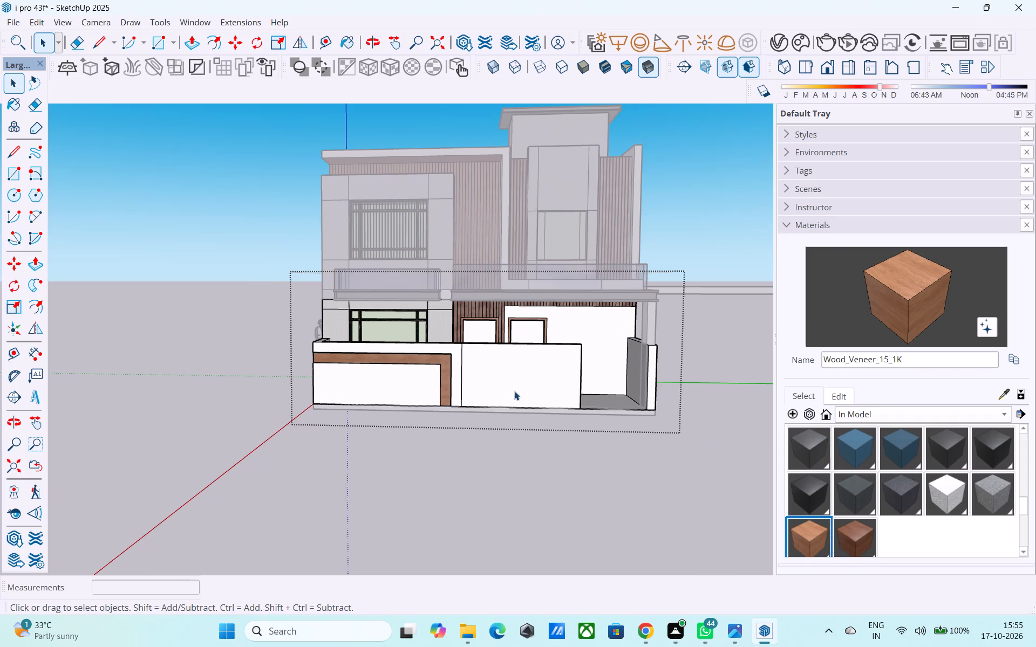
middle_drag(516, 396, 370, 469)
scroll(553, 440, up, 9)
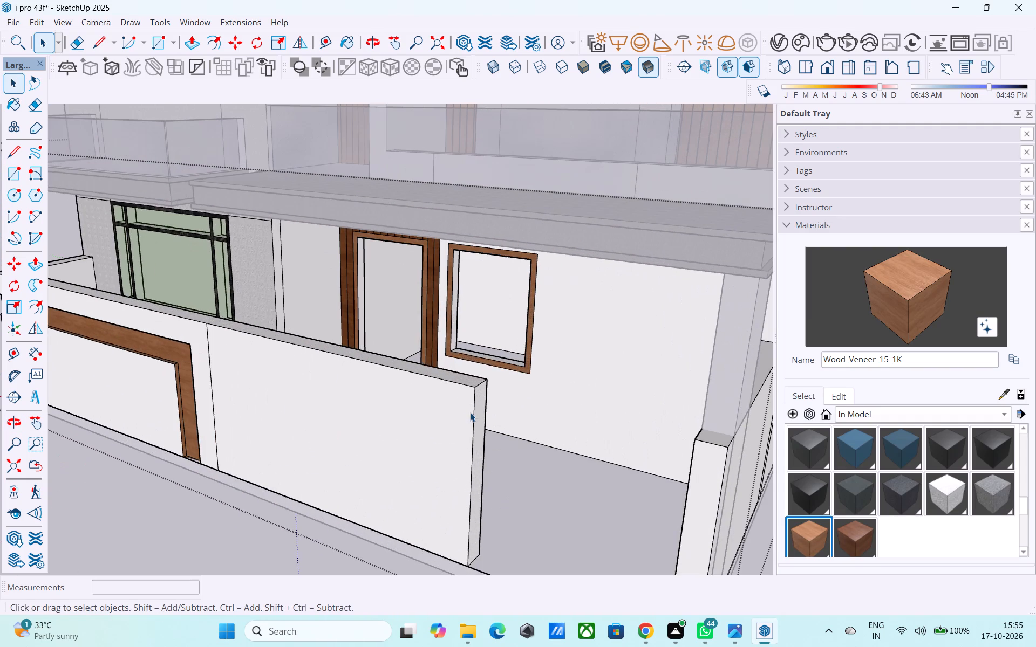
click(476, 413)
key(p)
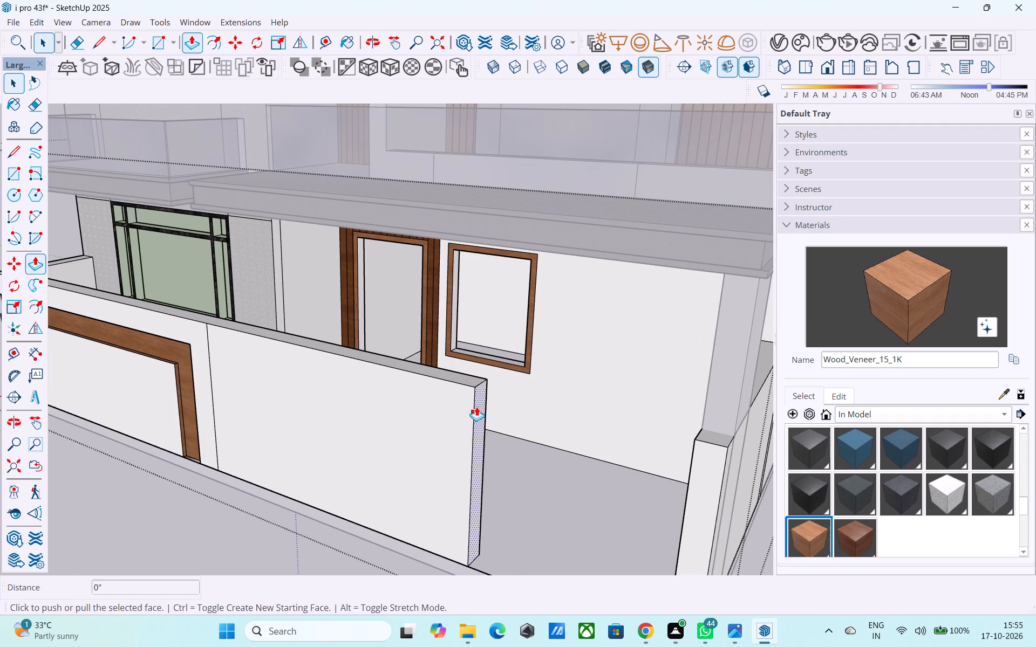
click(477, 403)
click(476, 389)
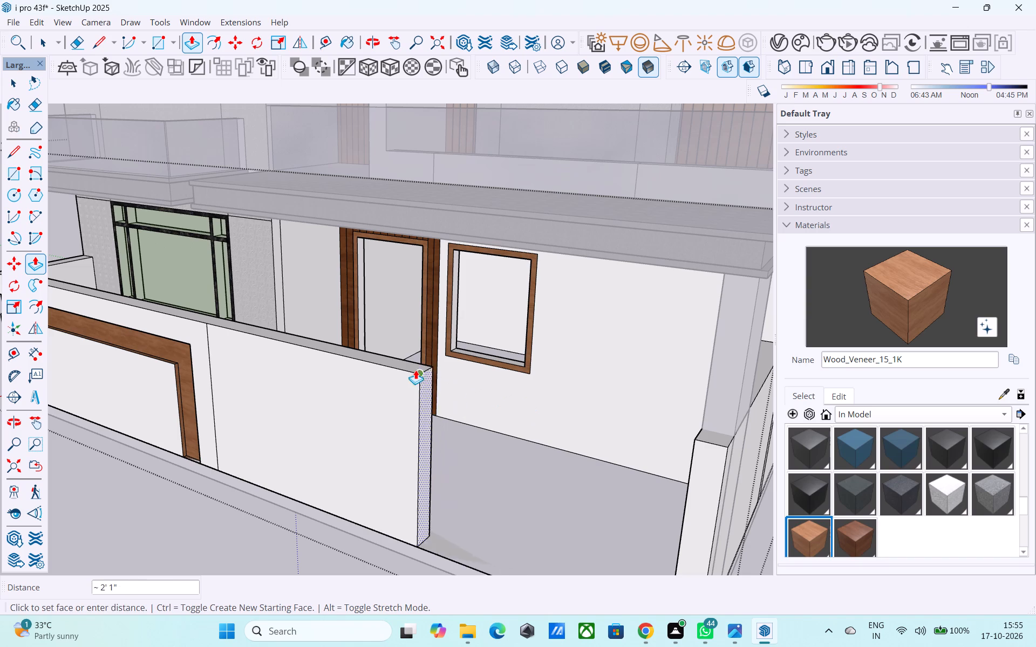
click(376, 365)
Delete the leftover floor-level face in the gate opening beside the shortened wall end.
middle_drag(402, 386, 481, 386)
scroll(402, 389, down, 7)
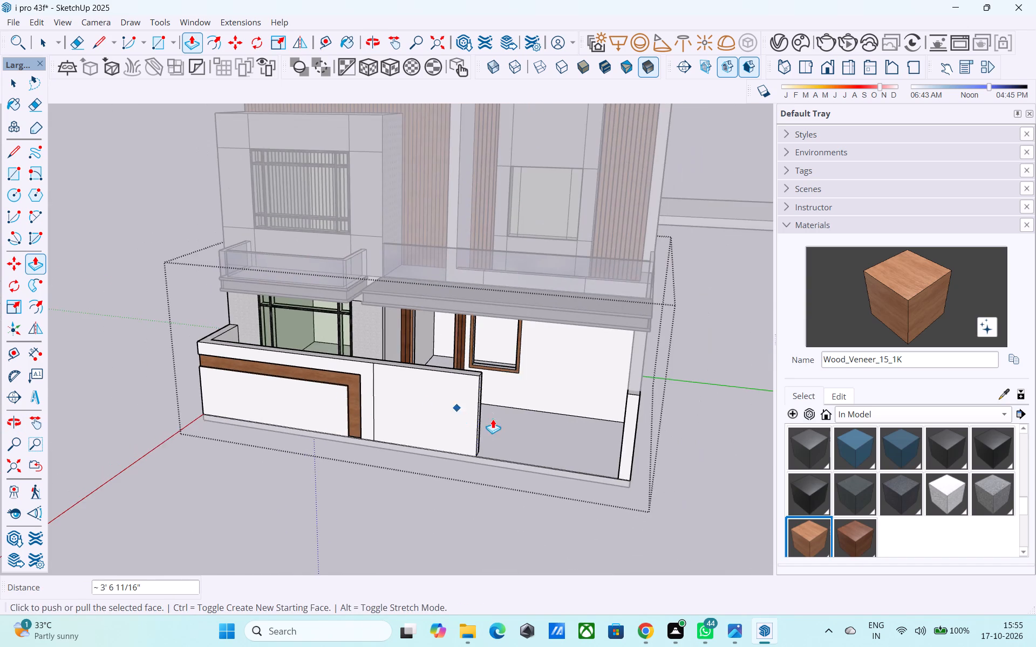
scroll(493, 419, up, 4)
key(space)
click(506, 450)
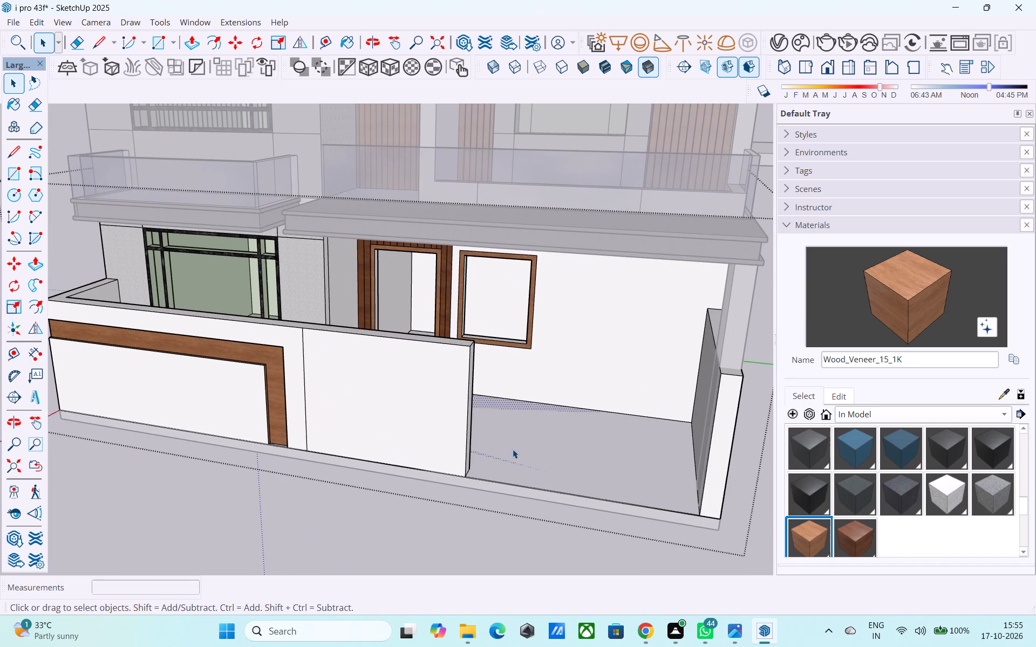
key(Delete)
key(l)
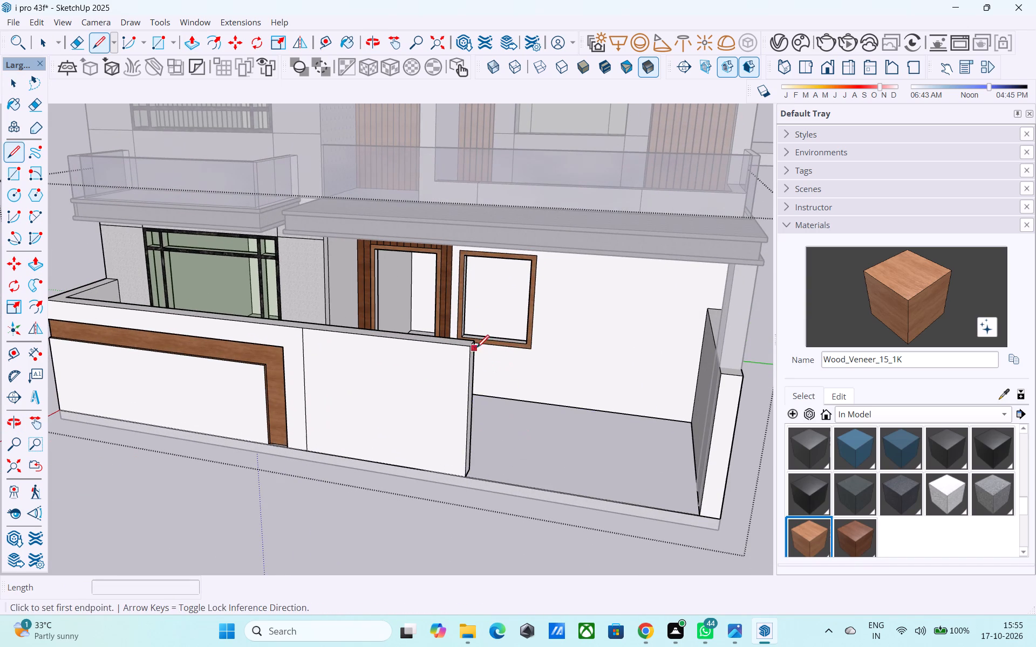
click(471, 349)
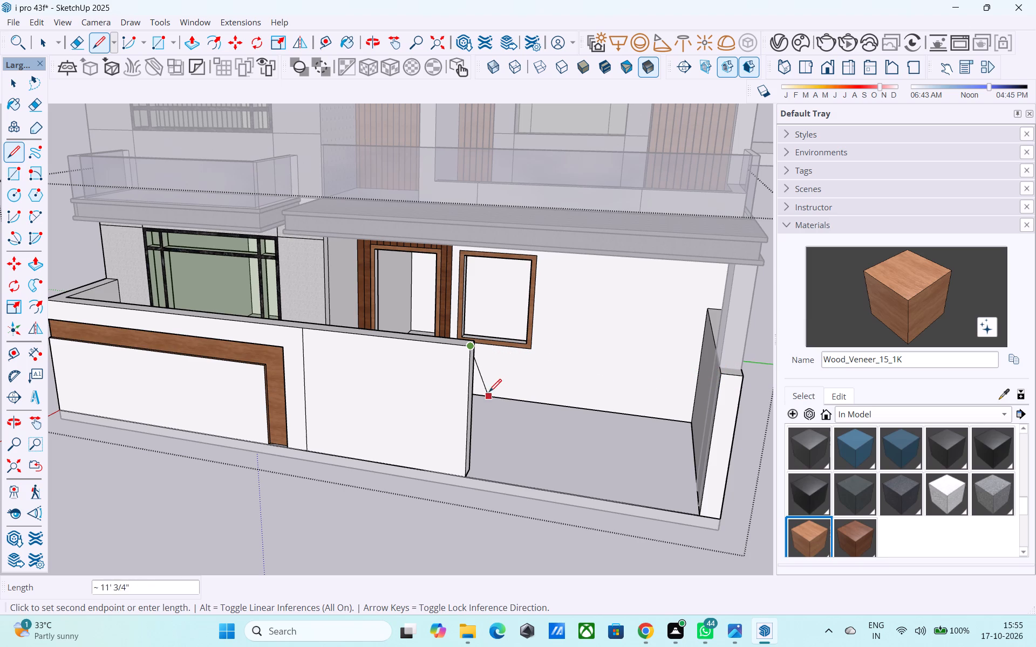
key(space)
Copy the front vertical edge of the wall's gate end 1.5' inward along the wall face.
scroll(485, 395, down, 3)
middle_drag(486, 395, 540, 376)
middle_drag(514, 380, 528, 391)
scroll(528, 391, up, 4)
middle_drag(515, 383, 428, 398)
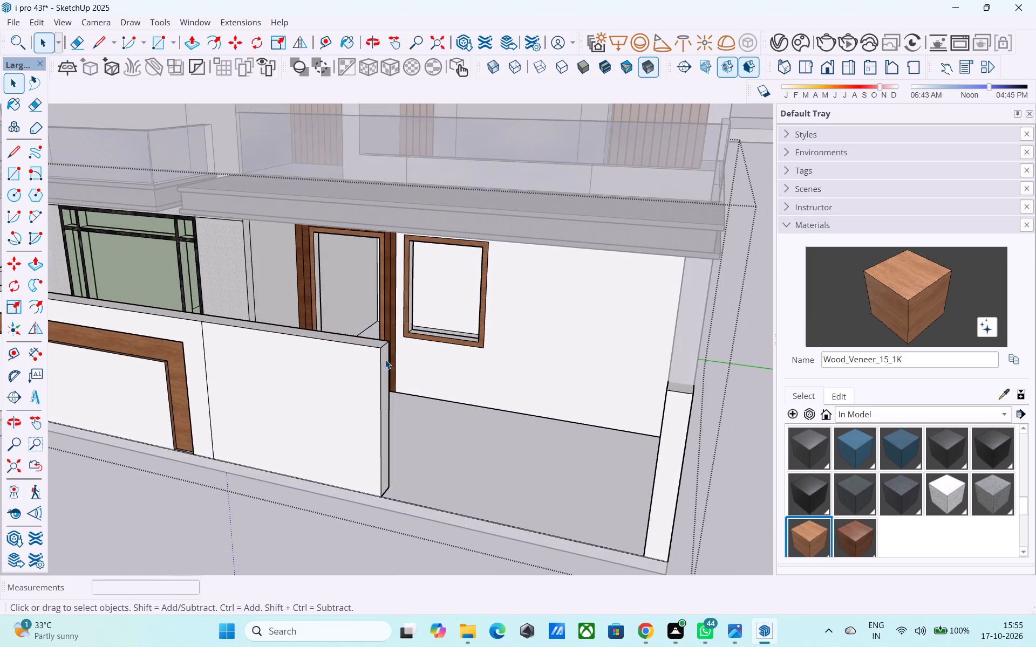
scroll(385, 360, up, 1)
click(378, 356)
key(m)
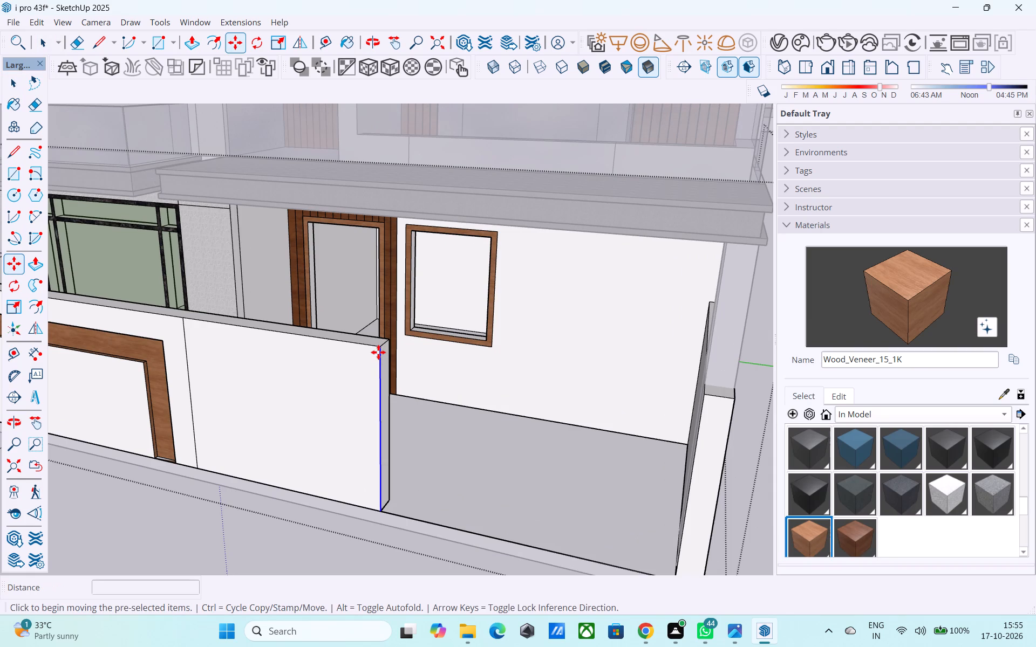
click(381, 349)
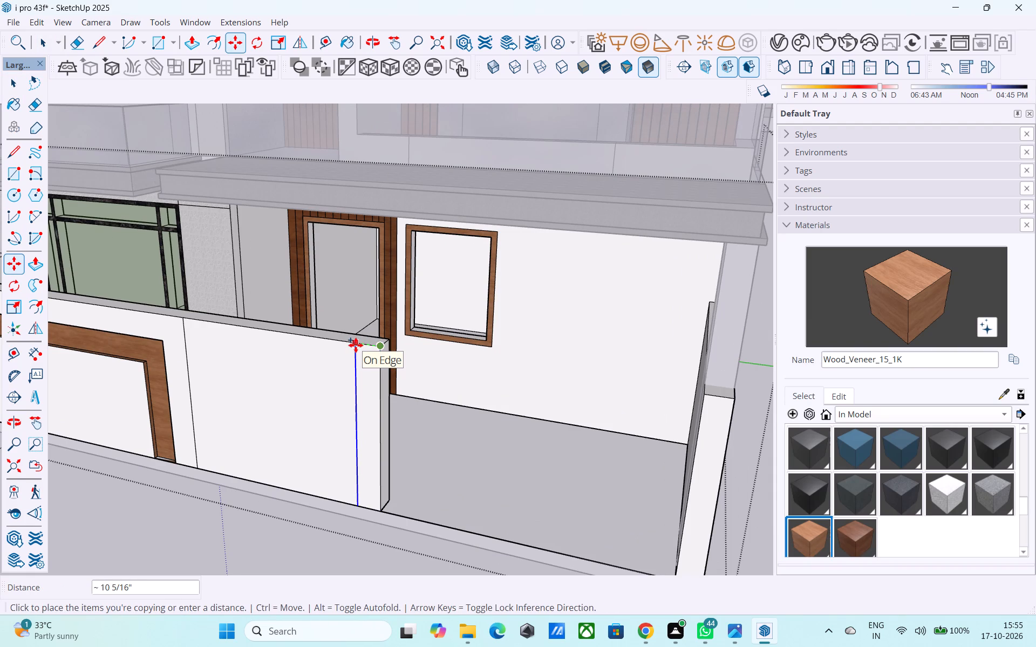
text(1.5')
key(Return)
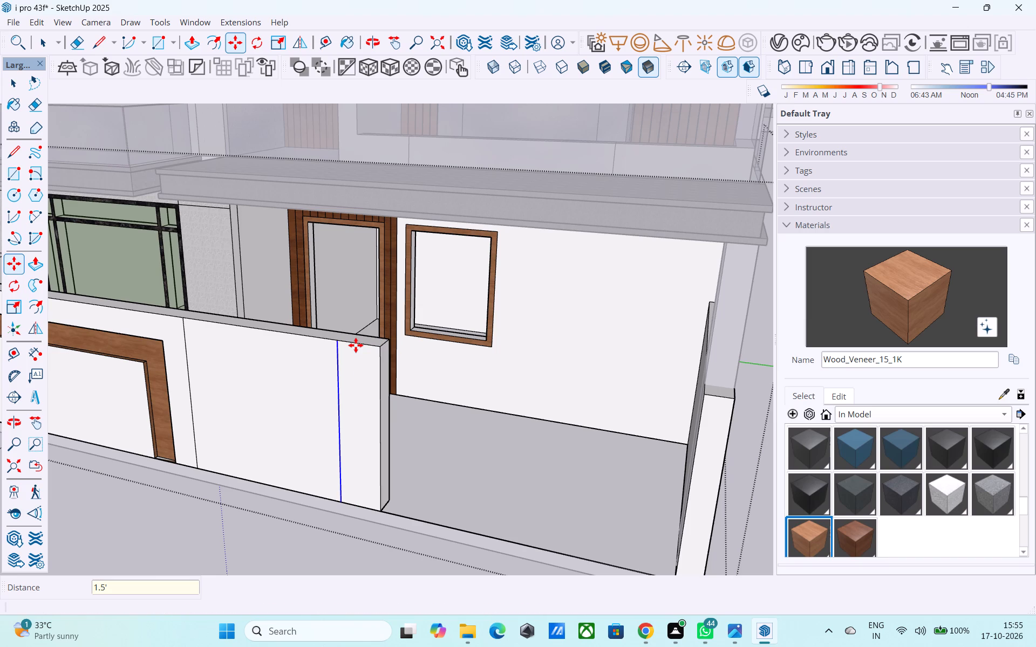
Copy the new vertical line about 6' across the wall face to the line beside the veneer band, dividing the span by 4.
scroll(362, 343, down, 5)
middle_drag(365, 354, 456, 342)
scroll(437, 345, up, 4)
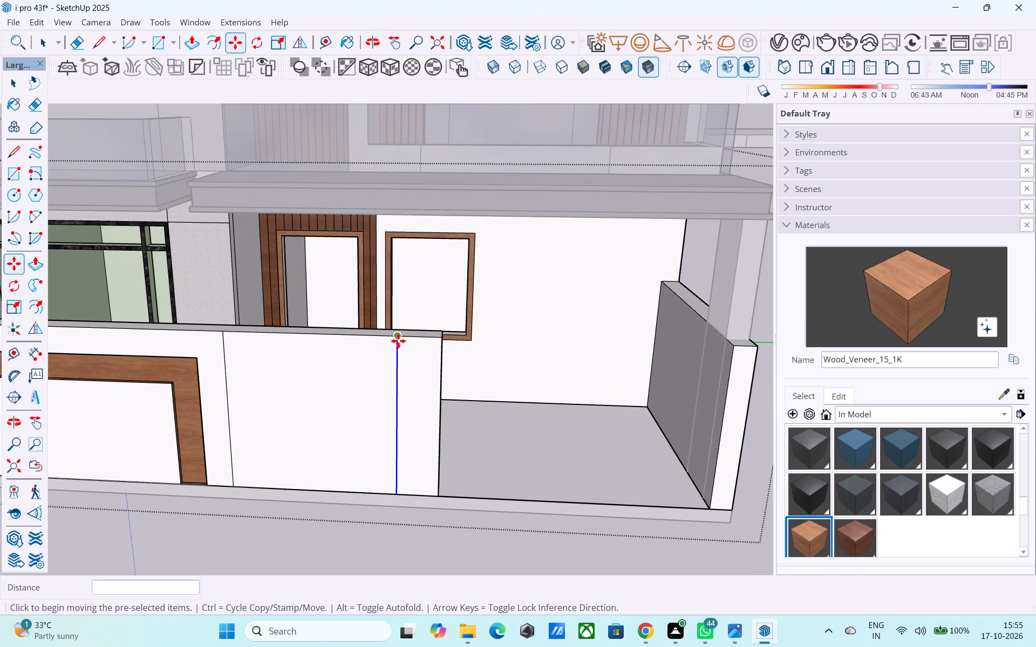
click(398, 340)
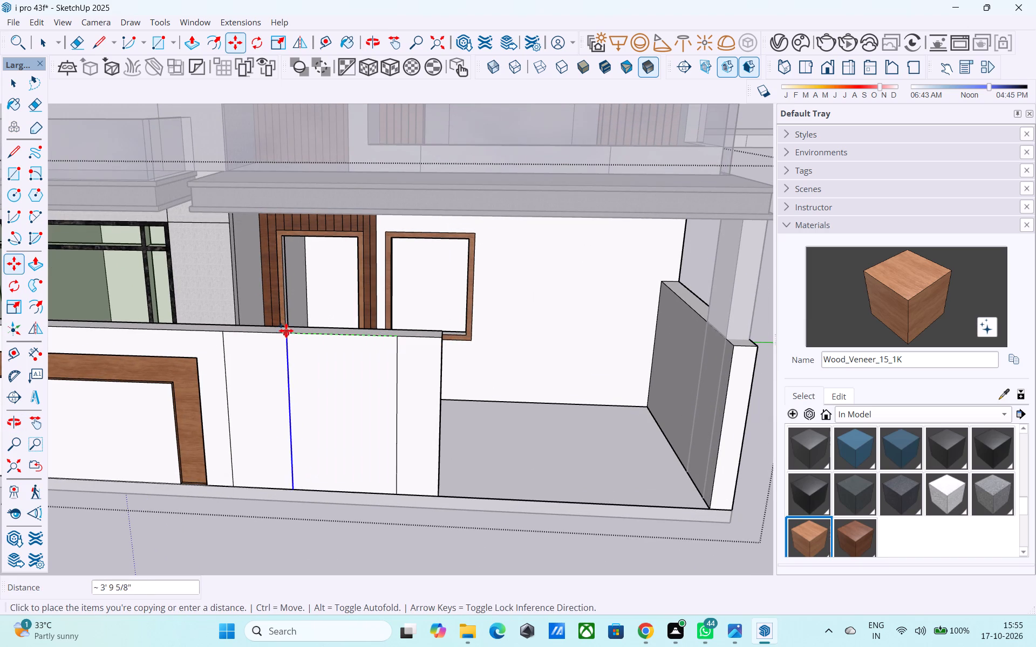
click(224, 329)
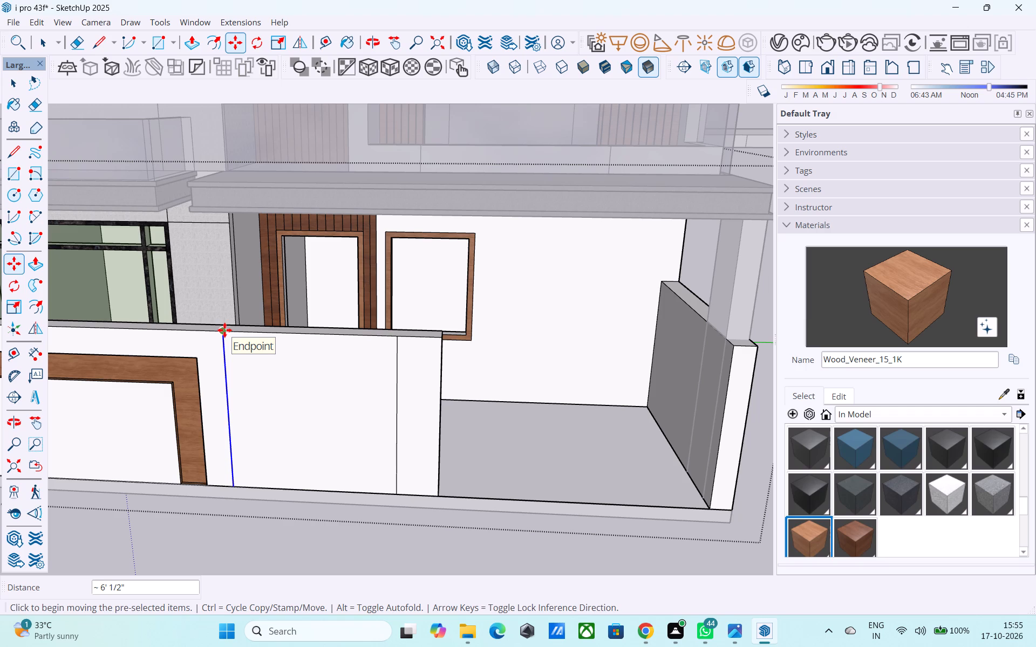
text(/4)
key(Return)
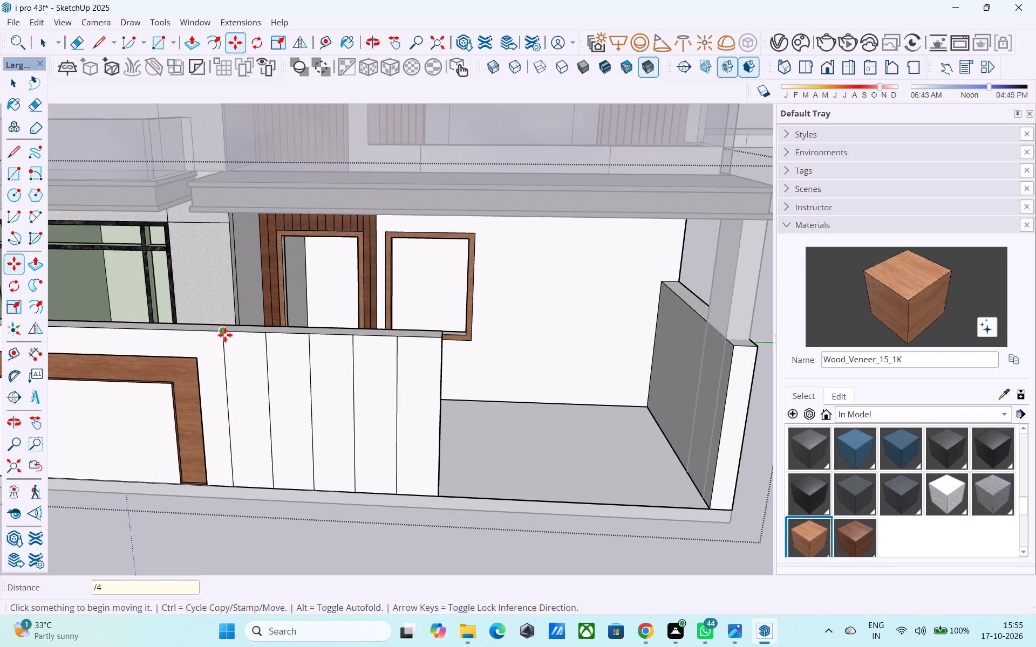
scroll(227, 336, down, 4)
scroll(244, 341, up, 6)
key(space)
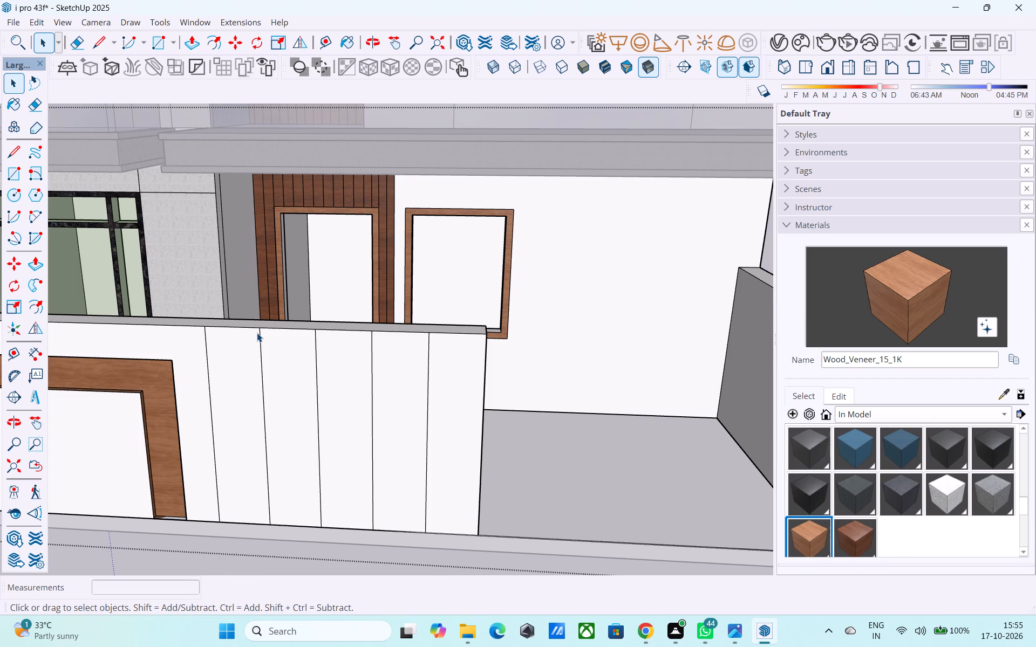
Examine the panel divisions on the boundary wall and the whole front elevation from several angles.
scroll(257, 333, up, 1)
scroll(257, 335, down, 3)
middle_drag(257, 336, 290, 370)
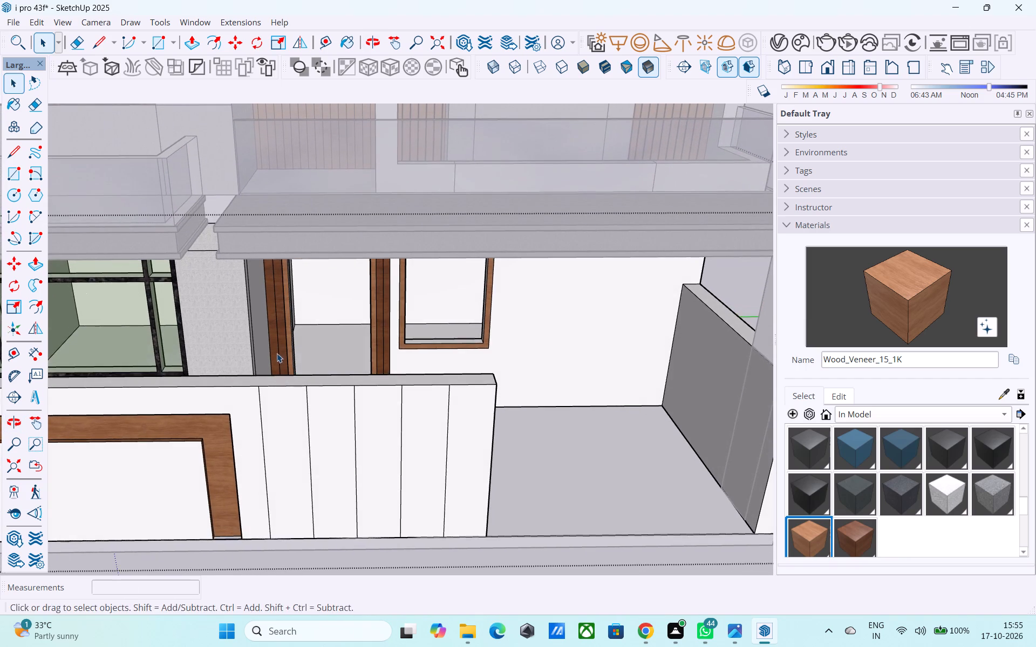
middle_drag(277, 395, 258, 360)
scroll(252, 358, up, 1)
scroll(246, 352, down, 14)
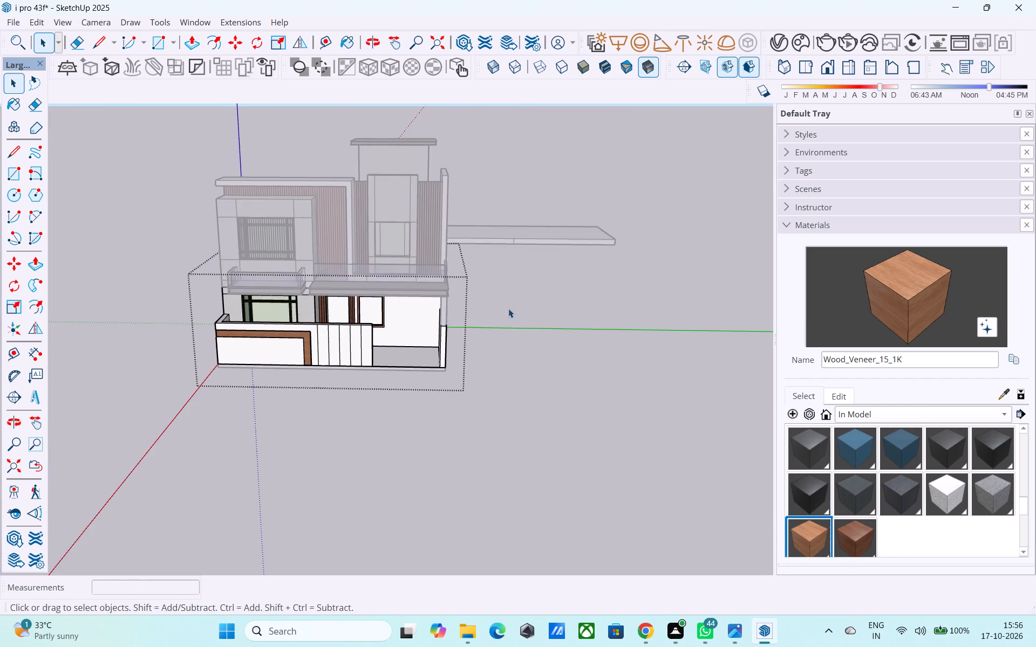
click(520, 304)
middle_drag(345, 264, 462, 202)
scroll(292, 213, up, 9)
middle_drag(359, 257, 188, 313)
scroll(301, 291, down, 3)
middle_drag(350, 292, 336, 254)
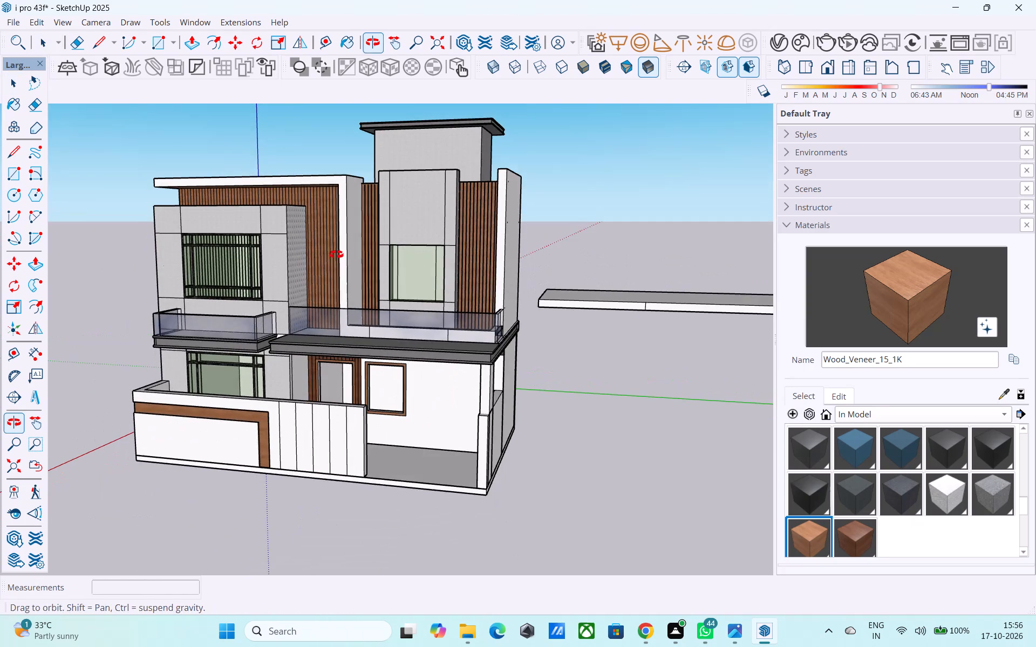
middle_drag(336, 254, 337, 255)
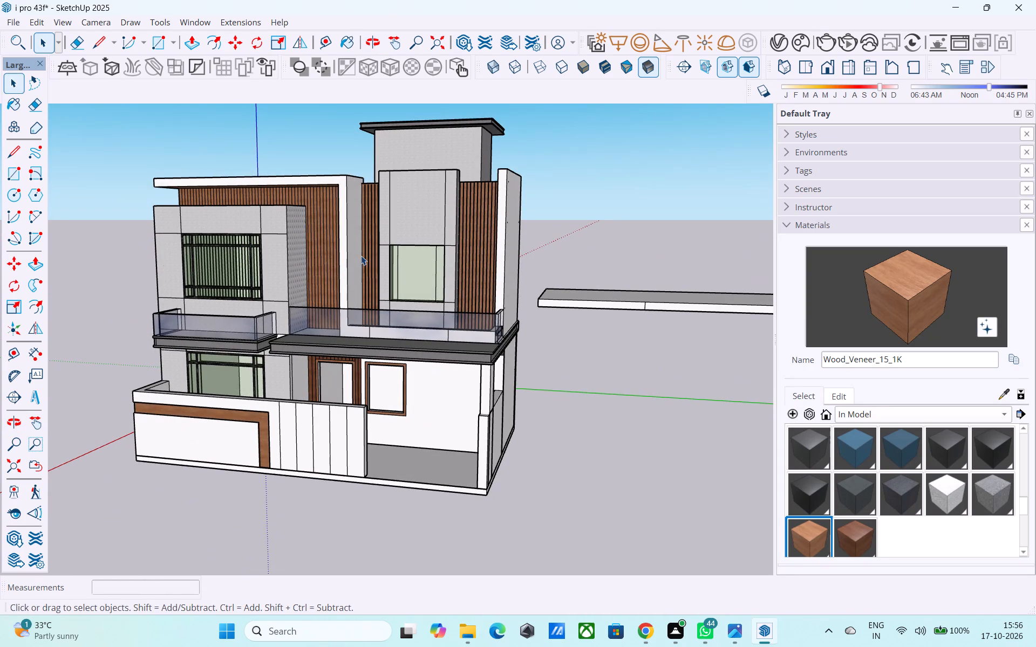
scroll(364, 257, up, 3)
scroll(288, 345, down, 6)
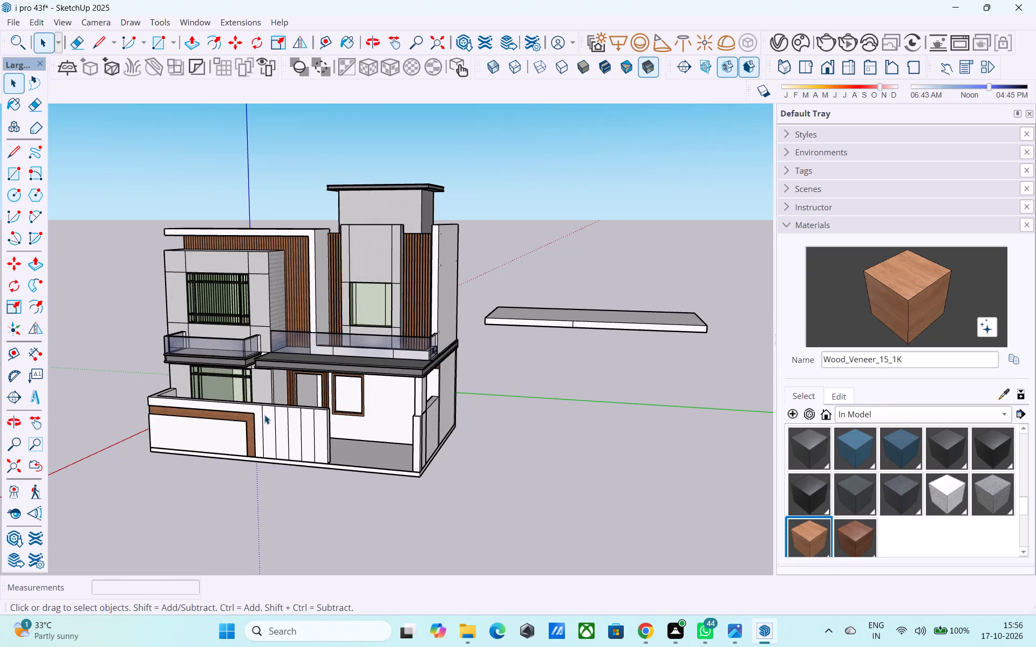
Copy the boundary wall's vertical line nearest the veneer band 3" toward the gate opening to outline a narrow strip.
scroll(267, 424, up, 7)
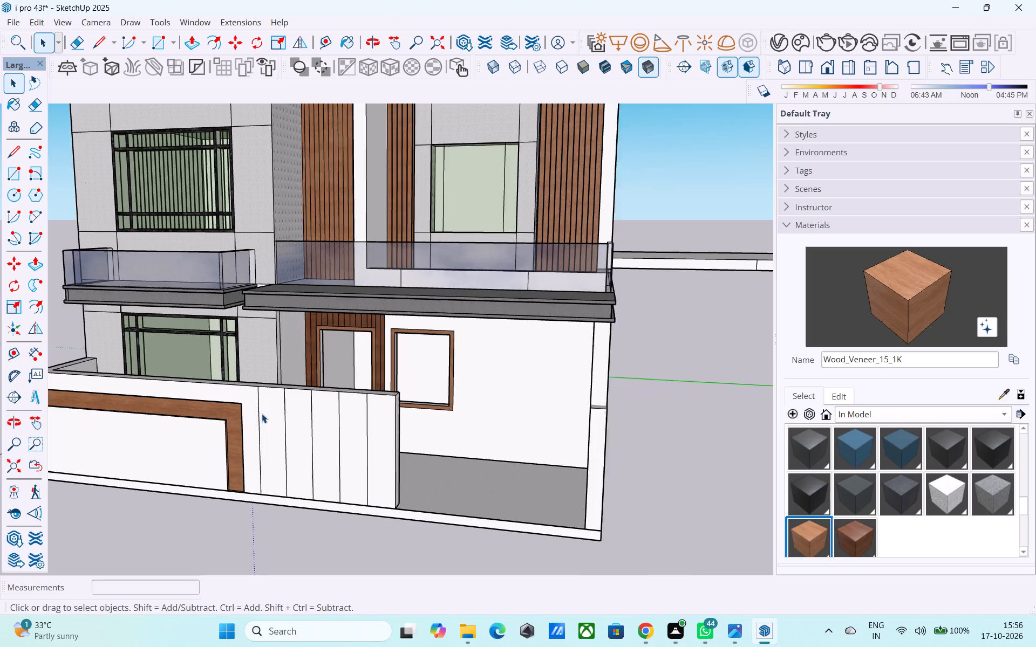
scroll(262, 414, up, 2)
click(257, 407)
double_click(257, 407)
click(257, 407)
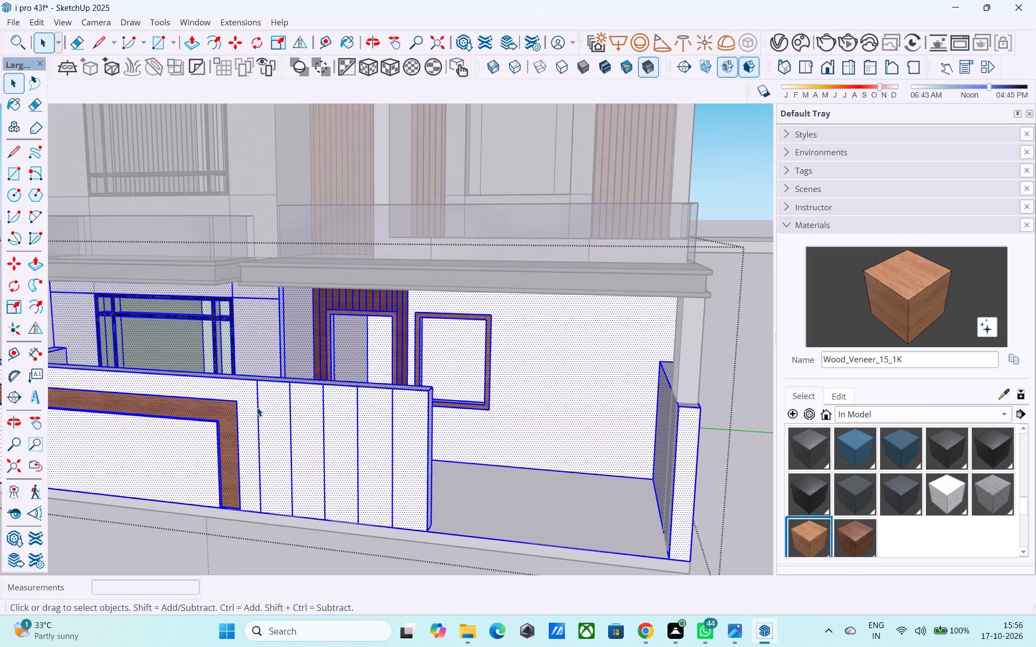
click(257, 407)
click(265, 424)
click(258, 414)
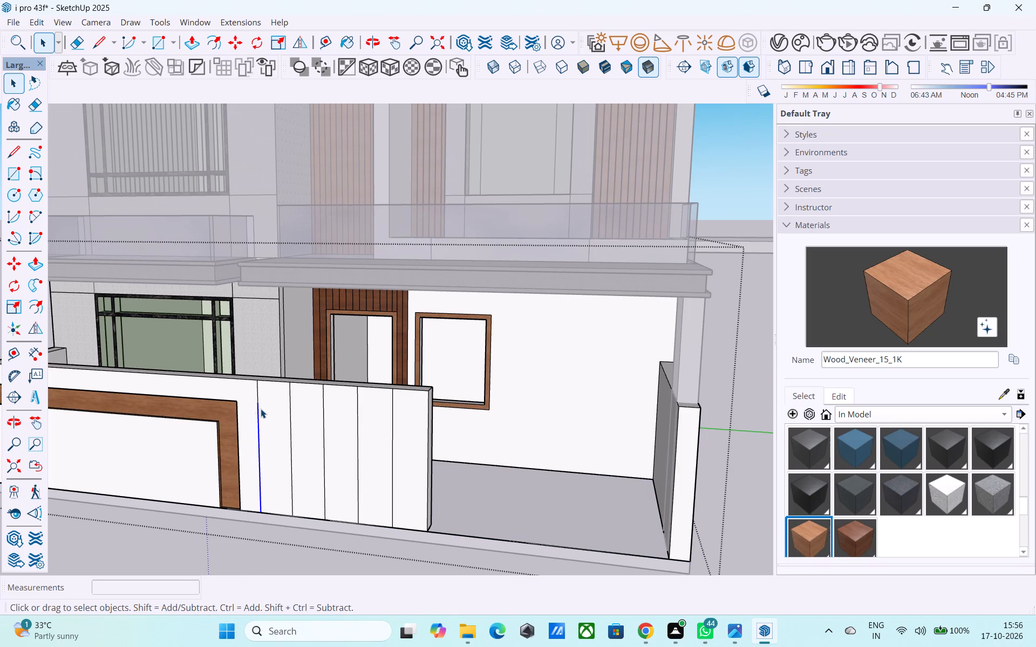
scroll(260, 397, up, 2)
shift+click(257, 394)
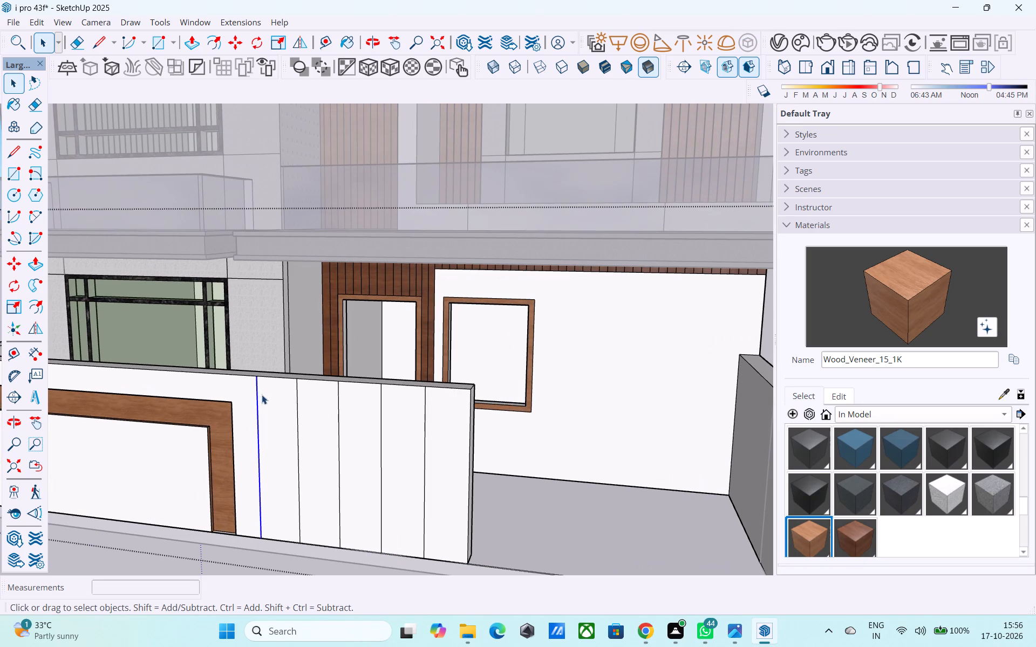
key(m)
click(256, 381)
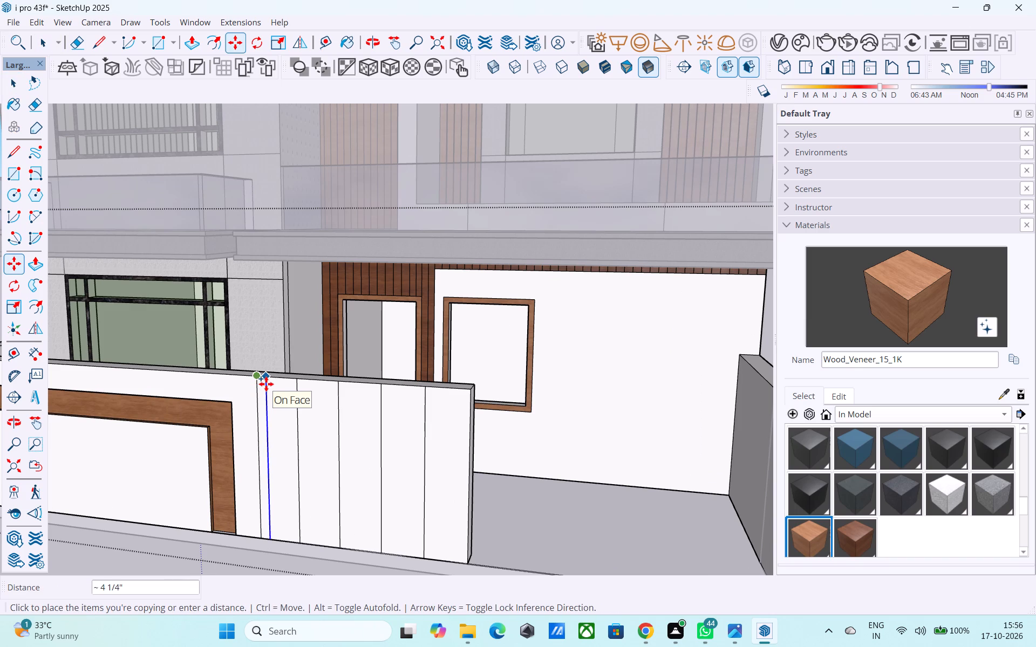
text(3")
key(Return)
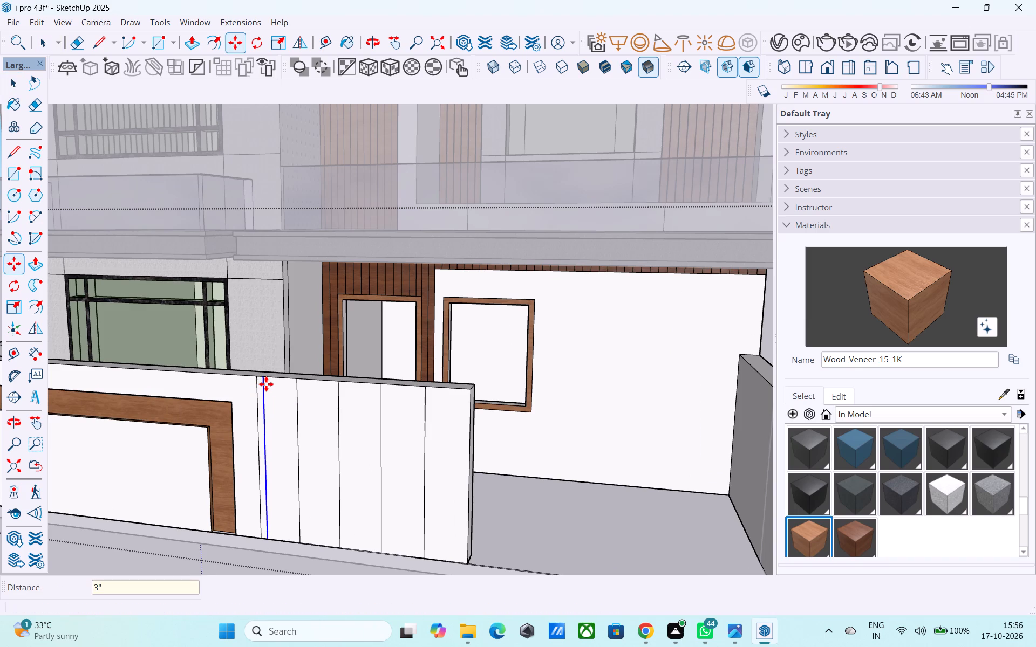
key(space)
Copy the second and third vertical division lines from the veneer band 3" each toward the gate opening.
scroll(266, 384, up, 2)
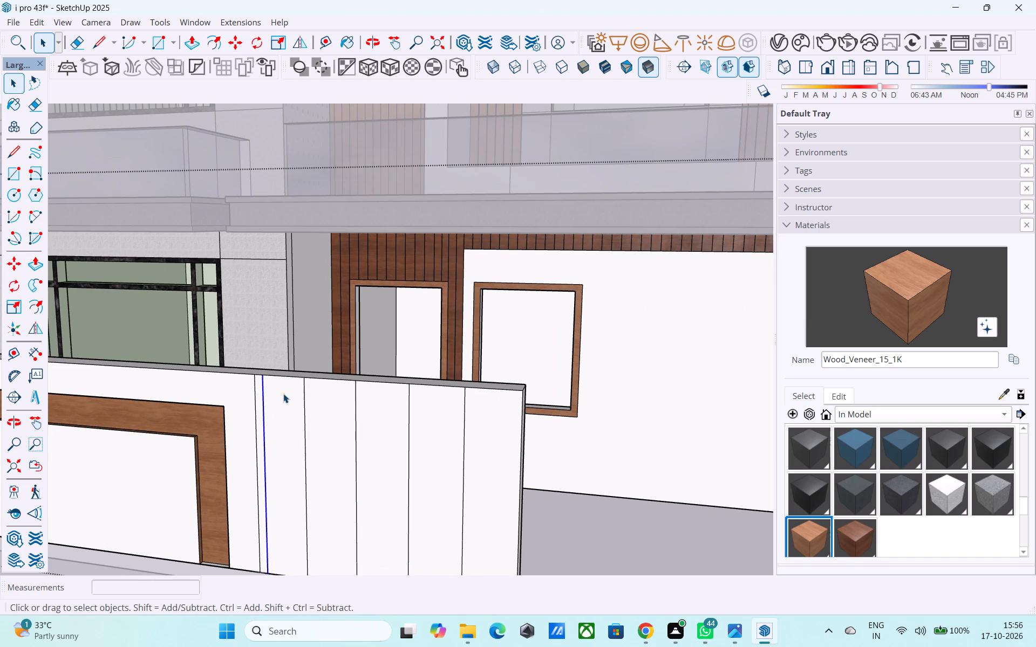
click(304, 394)
key(m)
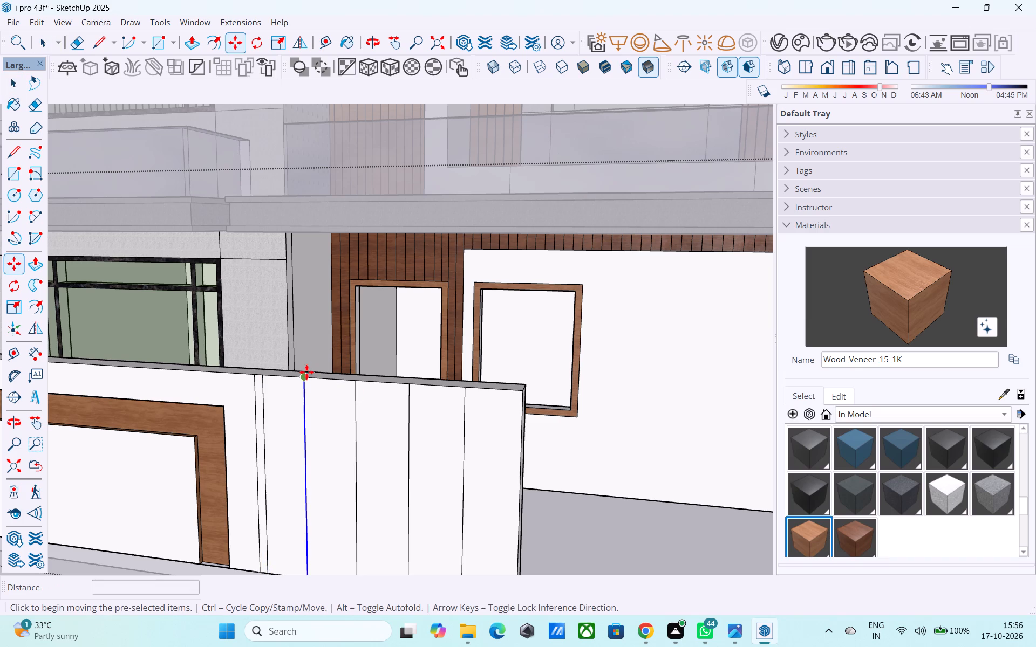
click(305, 375)
click(315, 382)
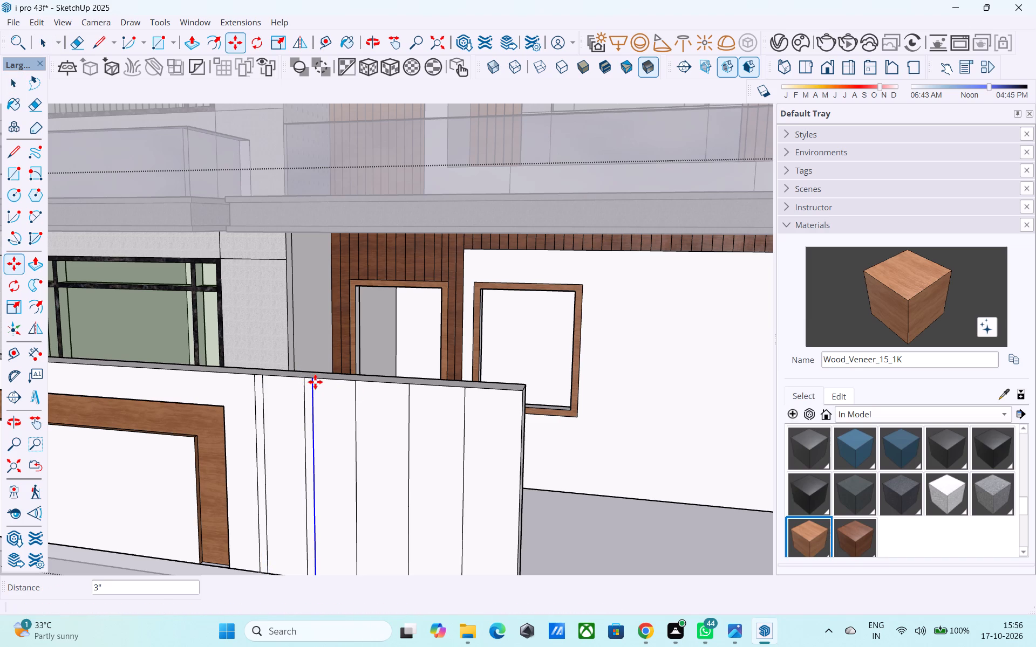
key(space)
click(355, 408)
key(m)
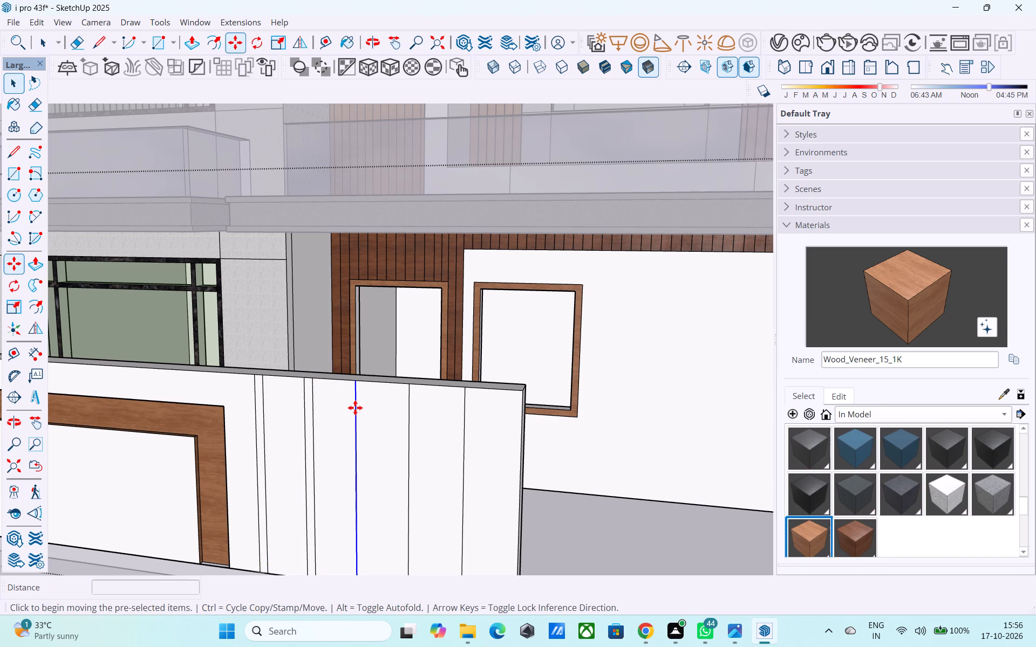
click(353, 387)
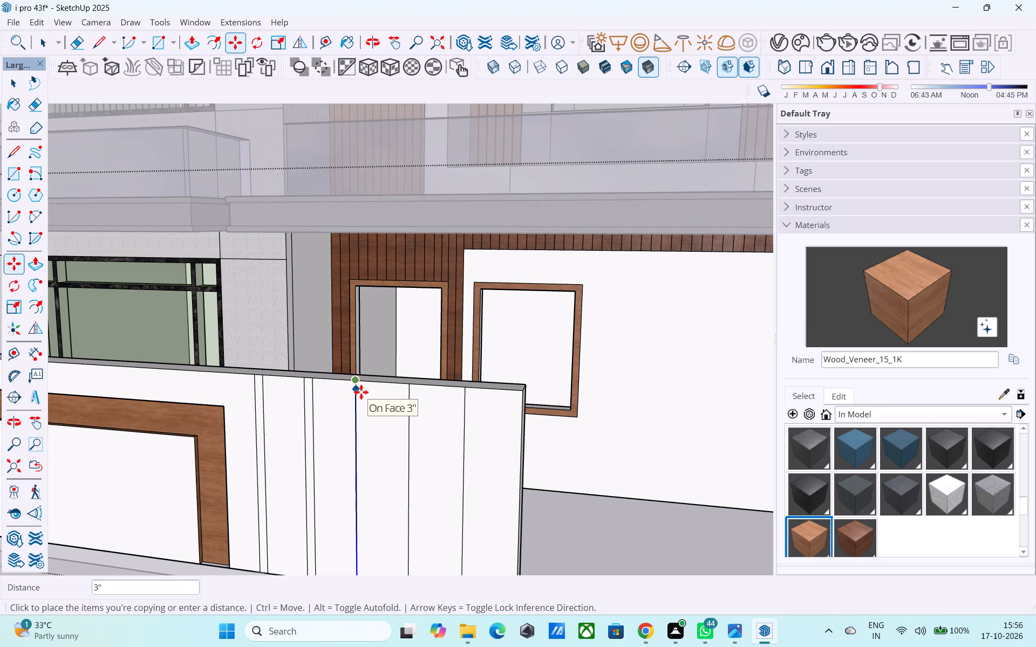
scroll(360, 391, up, 4)
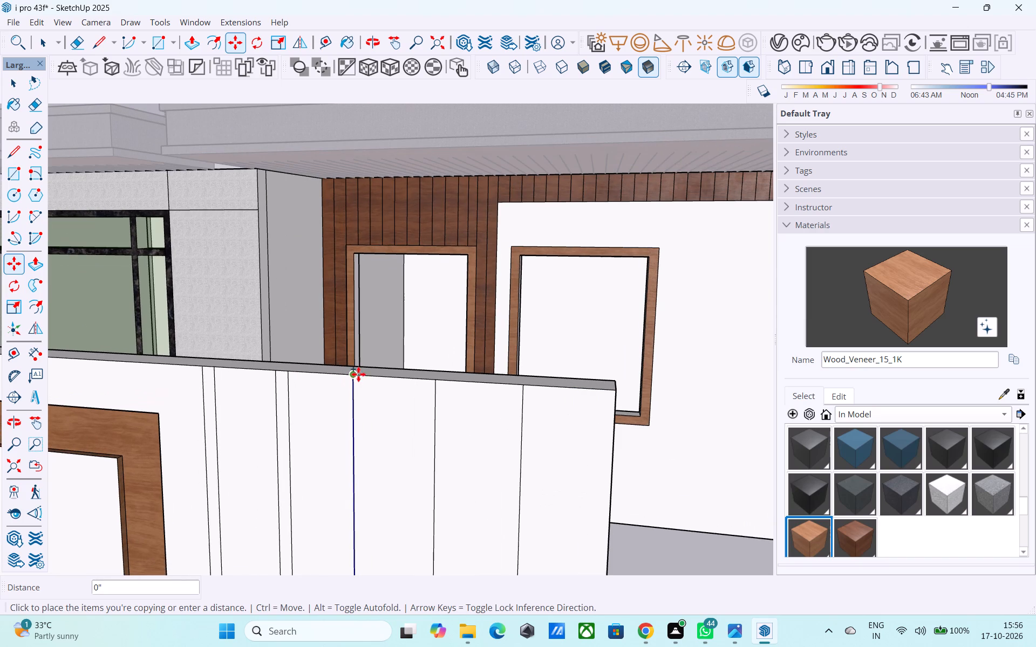
click(369, 378)
key(space)
Copy the fourth and fifth vertical division lines from the veneer band 3" each toward the gate opening.
scroll(446, 404, up, 3)
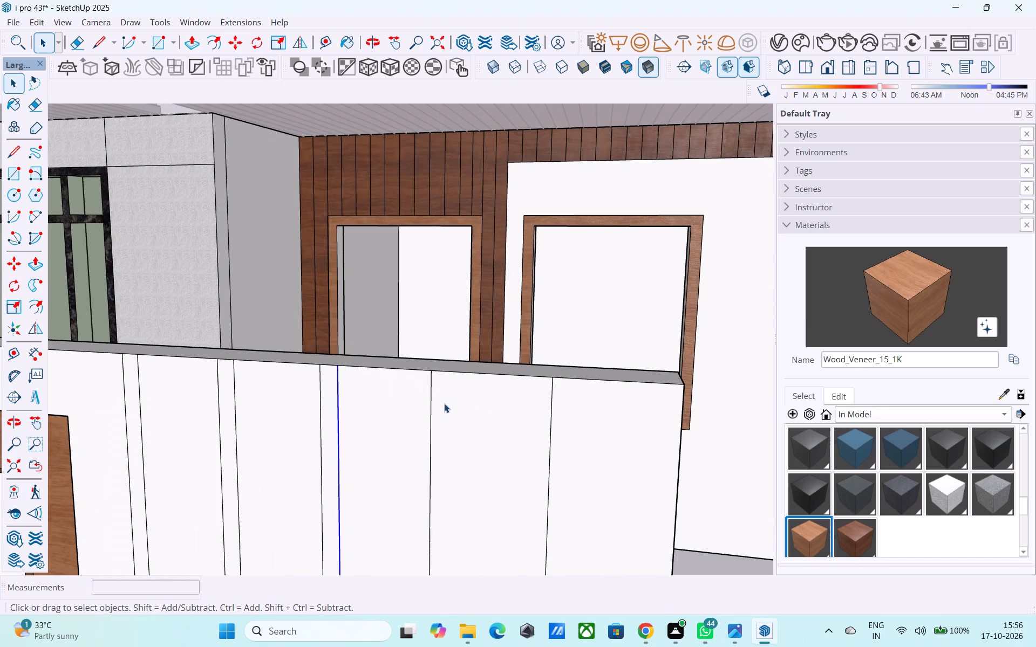
click(430, 400)
key(m)
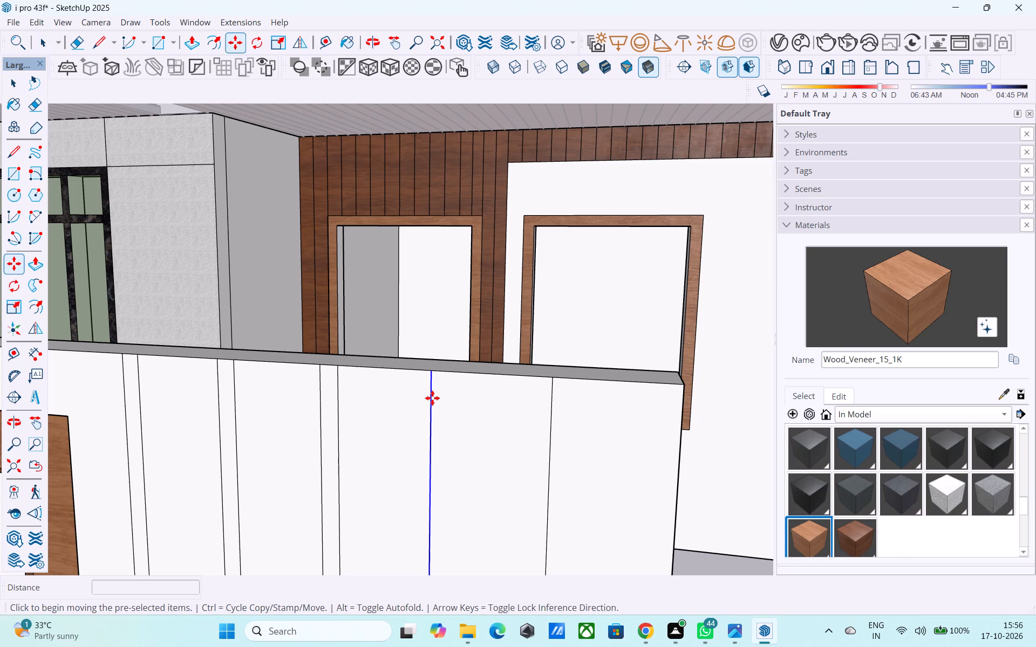
click(430, 375)
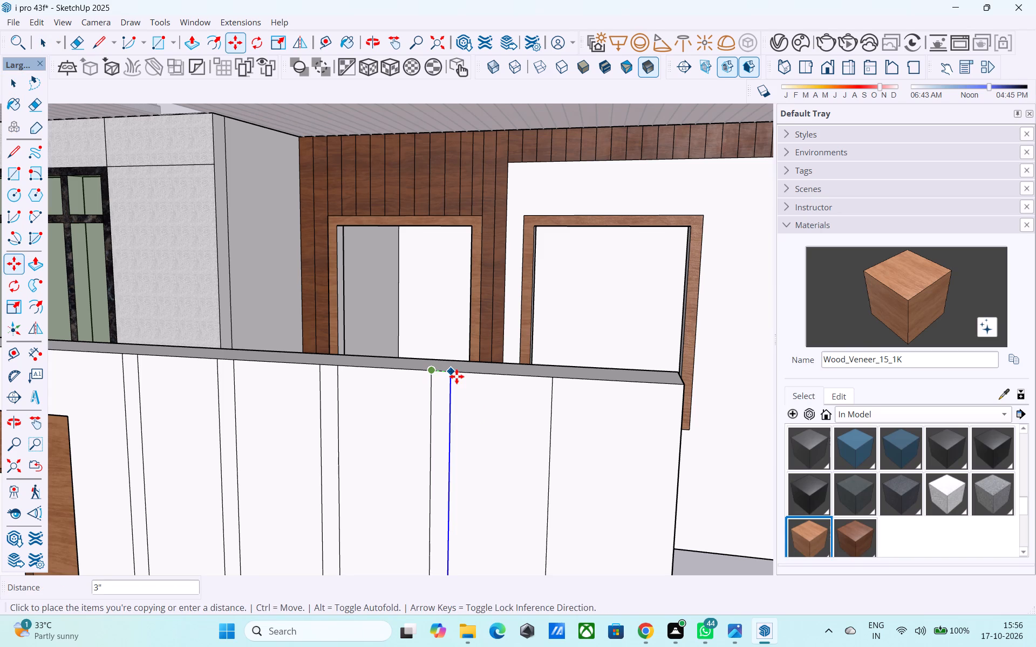
click(456, 376)
key(space)
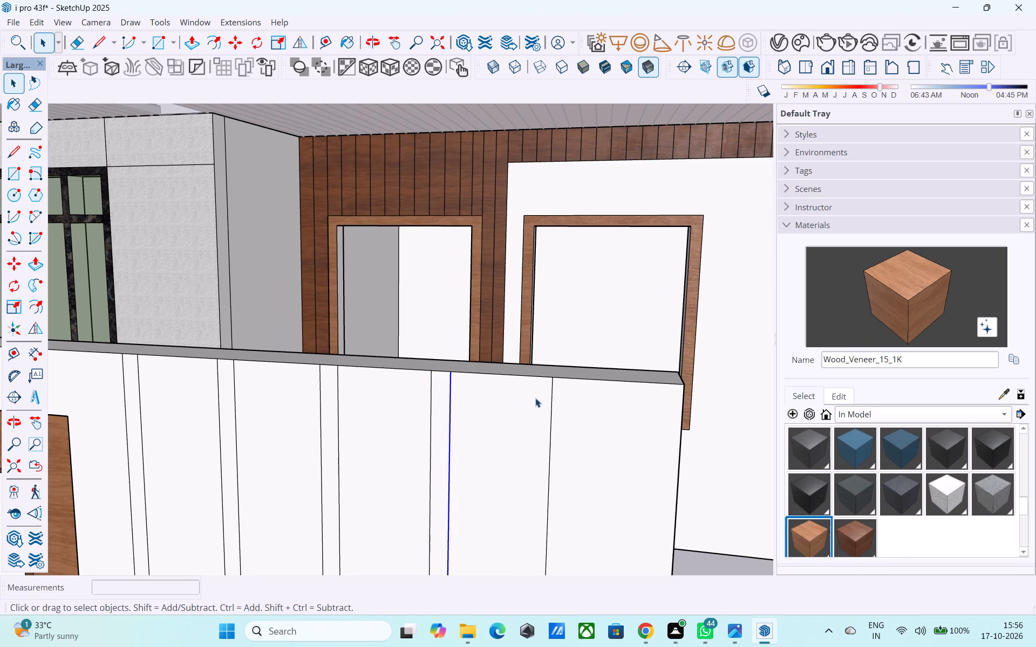
click(553, 402)
key(m)
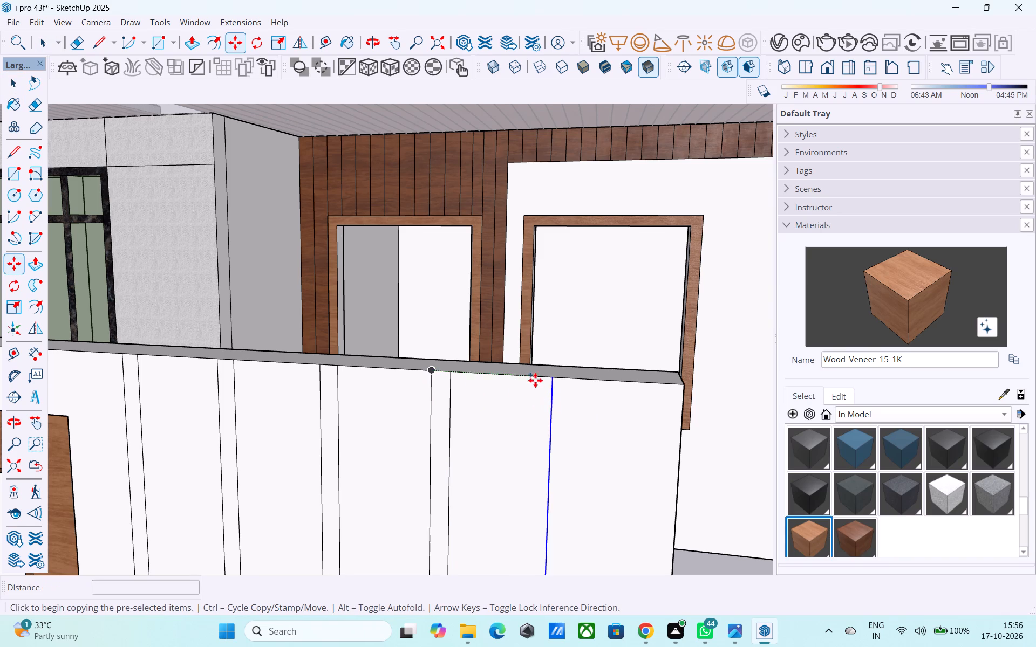
click(550, 382)
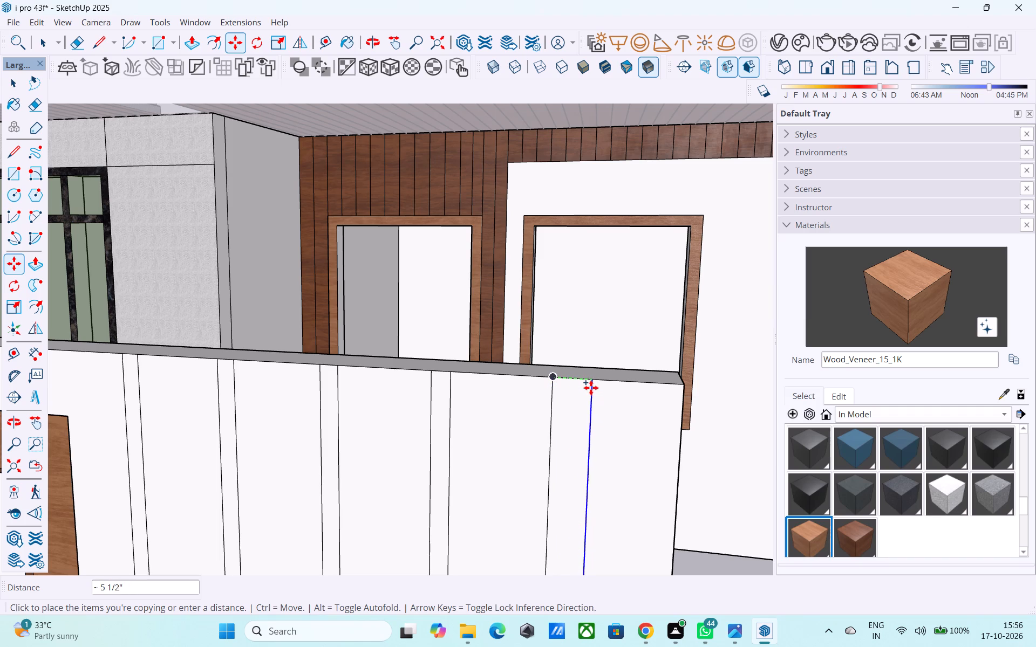
text(3")
key(Return)
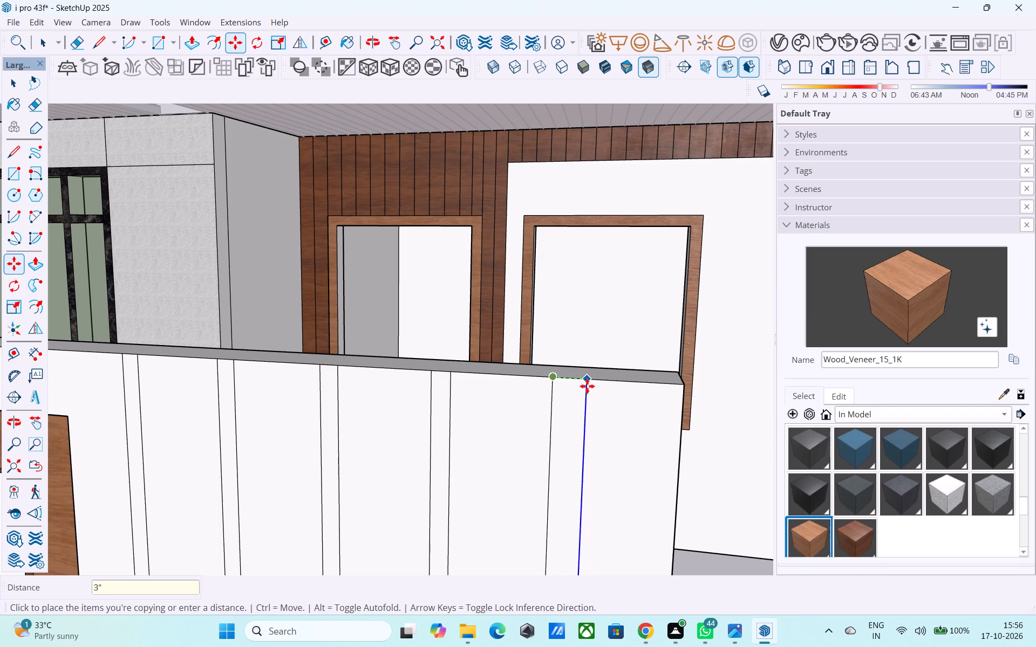
key(space)
Push the narrow strip nearest the gate opening 9" back through the wall thickness and inspect the groove from both sides.
scroll(587, 386, down, 6)
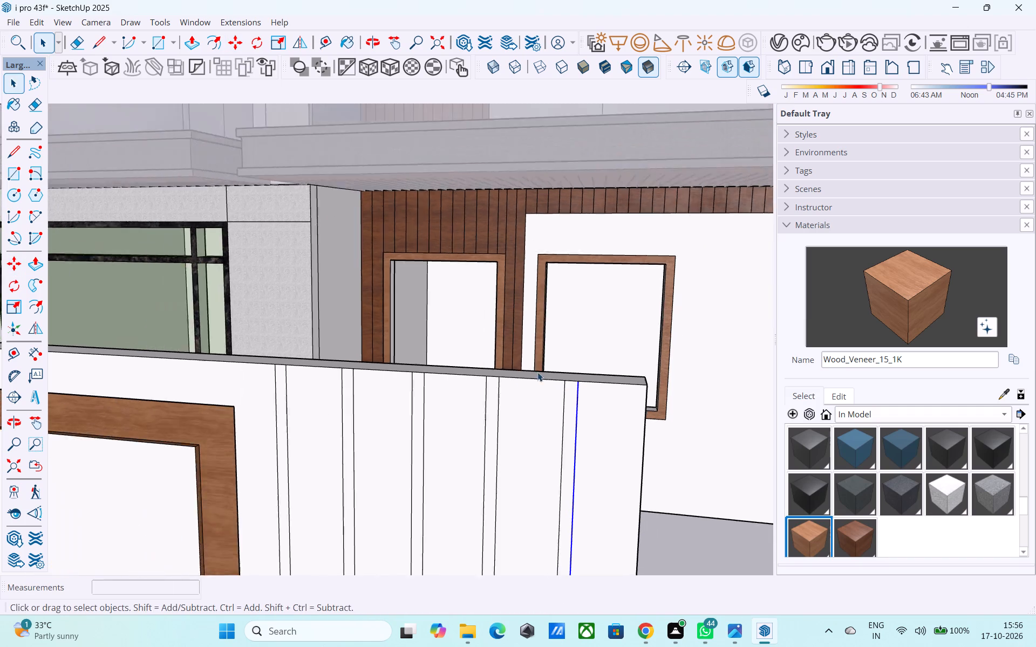
scroll(537, 372, down, 6)
scroll(487, 343, down, 1)
middle_drag(489, 350, 459, 346)
scroll(476, 366, up, 8)
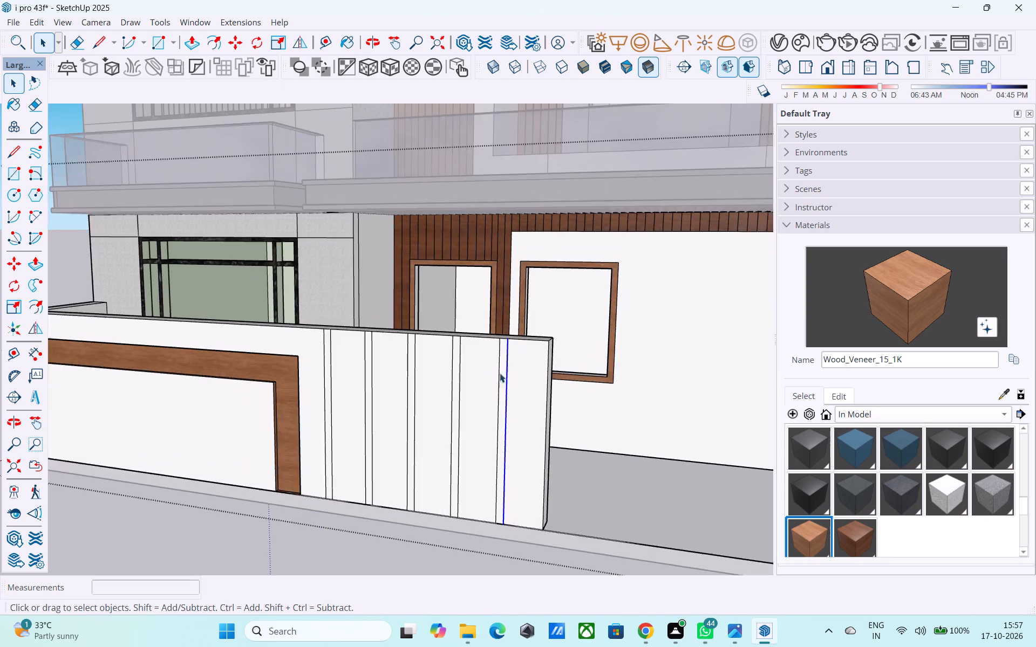
scroll(500, 373, up, 7)
click(502, 367)
key(p)
click(503, 367)
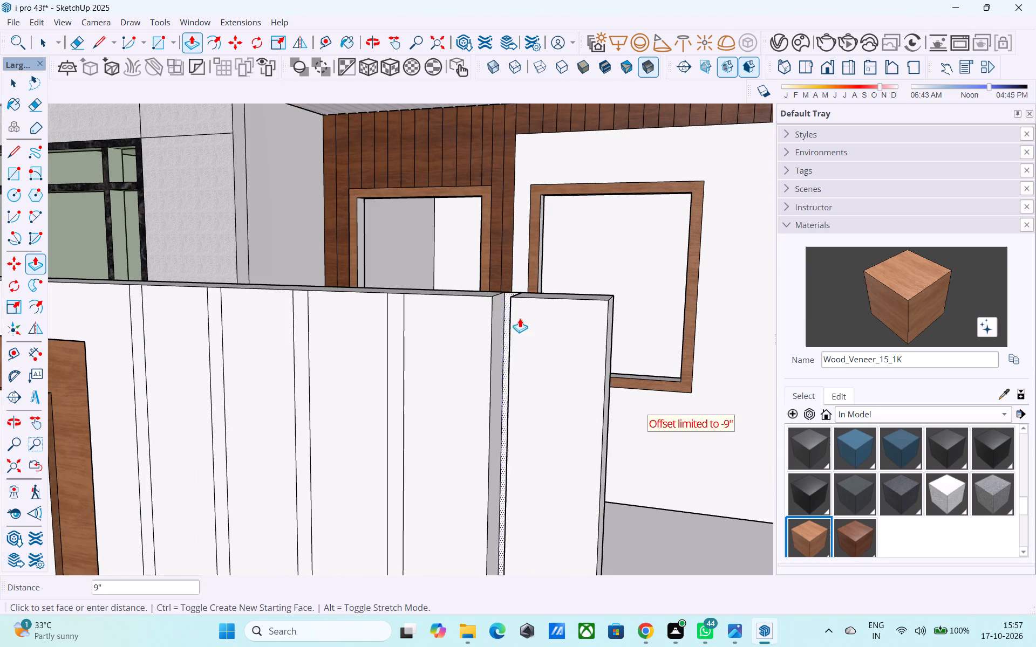
middle_drag(520, 318, 460, 483)
click(586, 295)
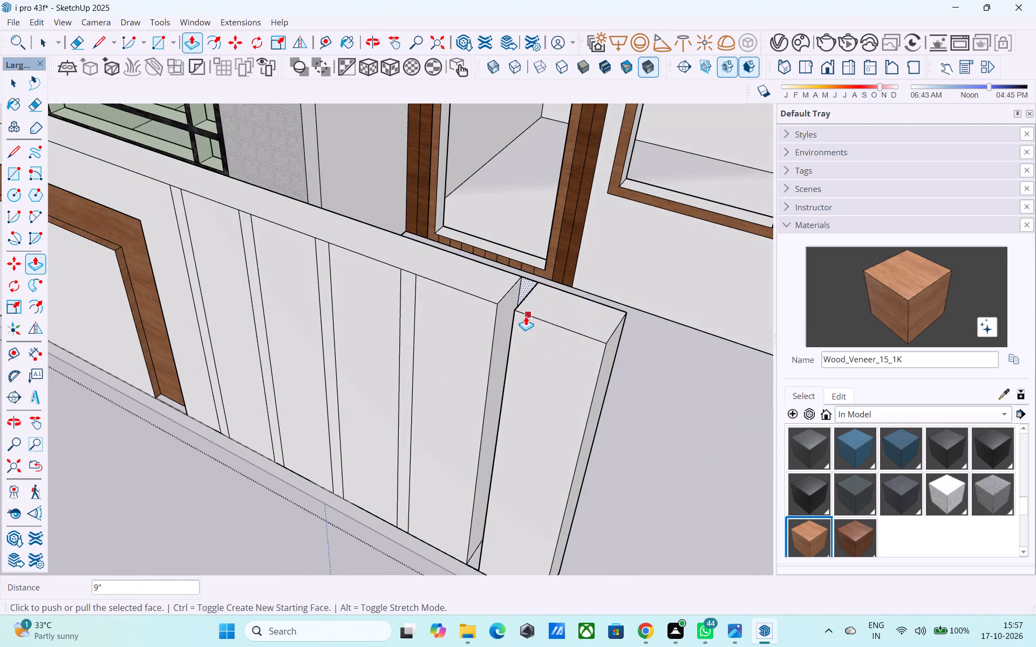
middle_drag(526, 316, 644, 348)
middle_drag(557, 300, 185, 290)
middle_drag(427, 359, 352, 298)
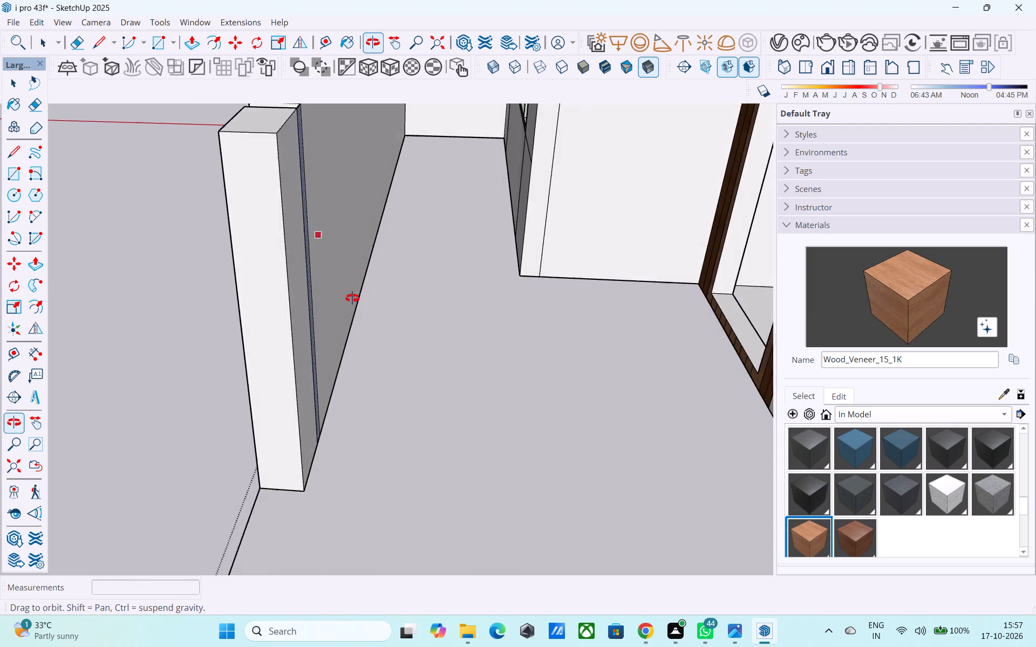
middle_drag(352, 298, 355, 300)
middle_drag(304, 264, 741, 339)
scroll(761, 340, down, 5)
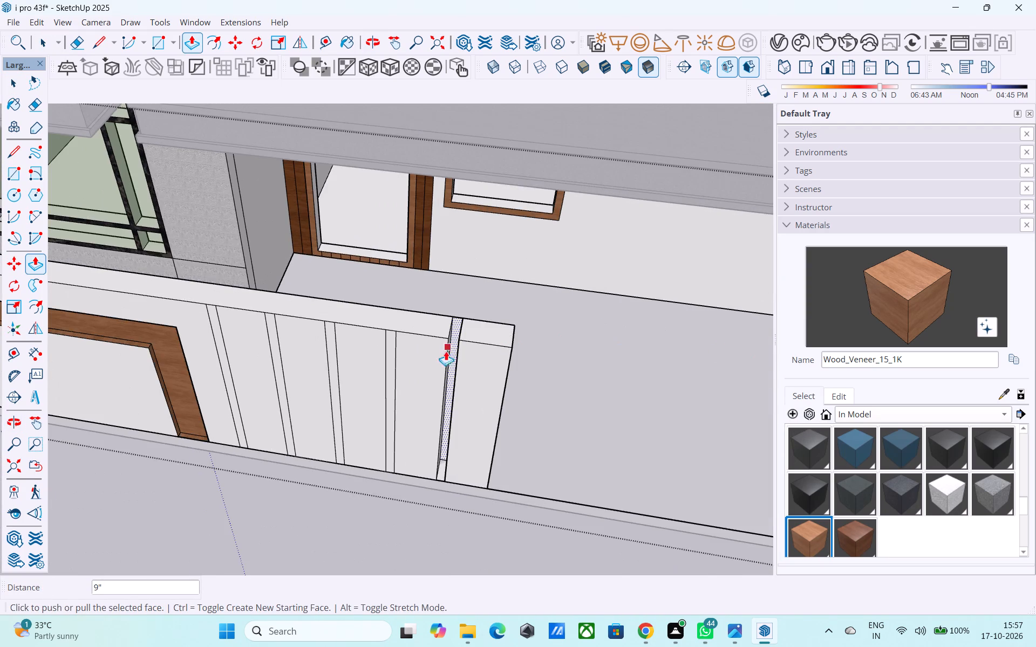
Push the four remaining narrow strips of the boundary wall 9" back through the wall thickness.
scroll(403, 356, up, 7)
key(space)
click(385, 340)
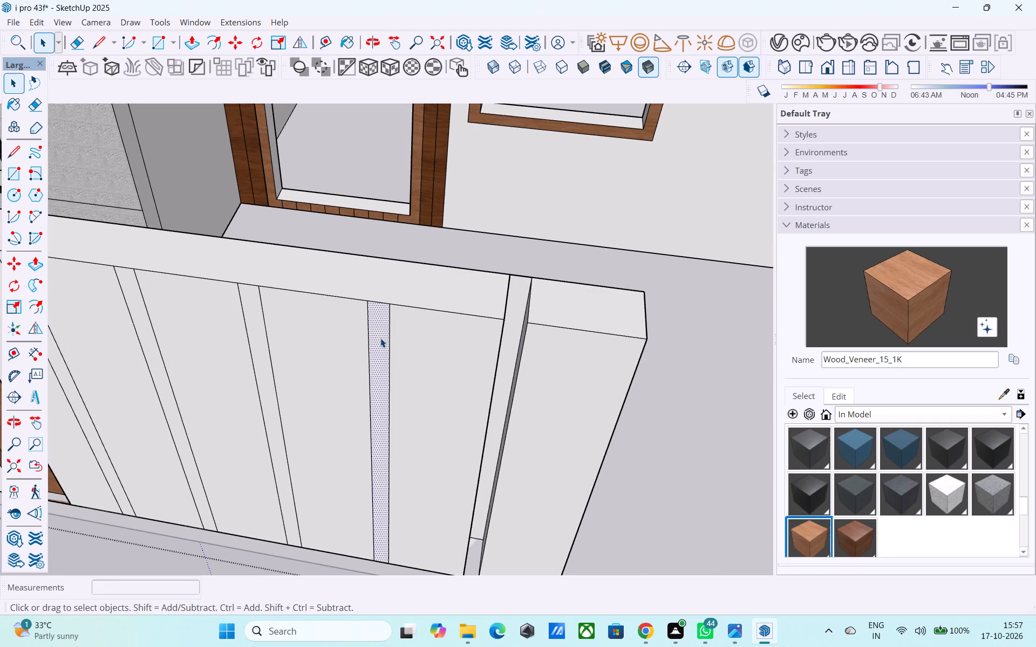
key(p)
double_click(380, 337)
key(space)
click(260, 335)
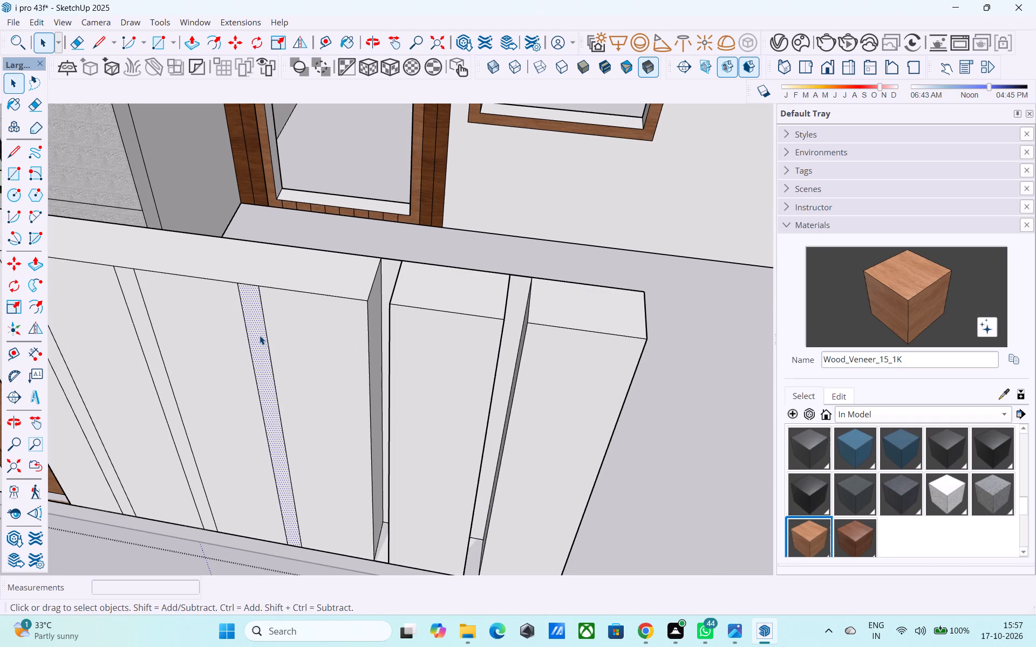
key(p)
double_click(260, 335)
scroll(559, 346, down, 5)
scroll(299, 343, up, 3)
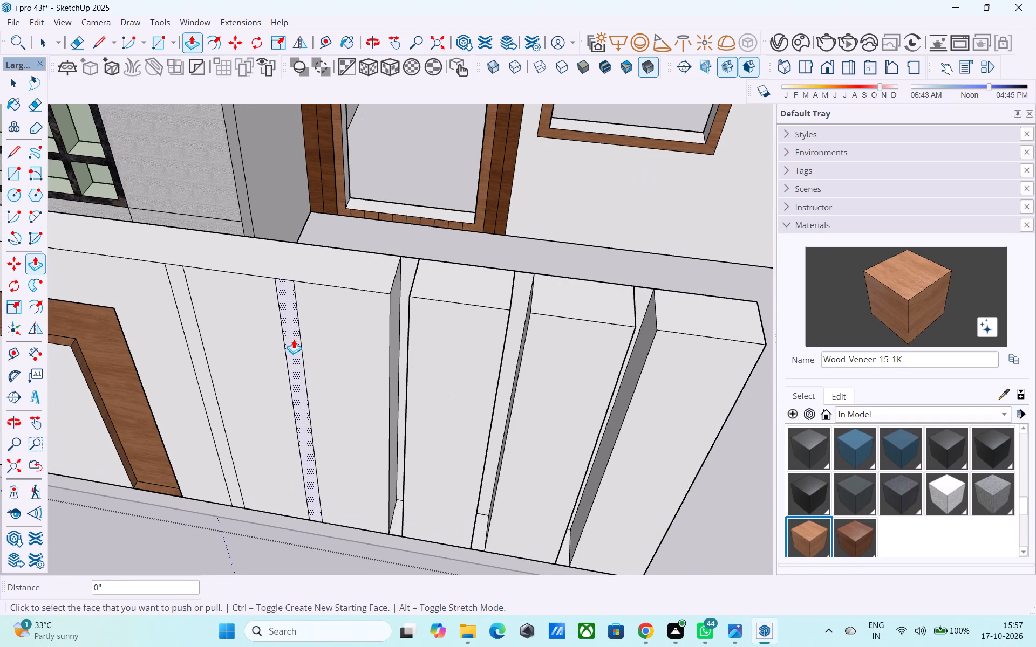
double_click(294, 339)
double_click(189, 323)
scroll(199, 336, down, 2)
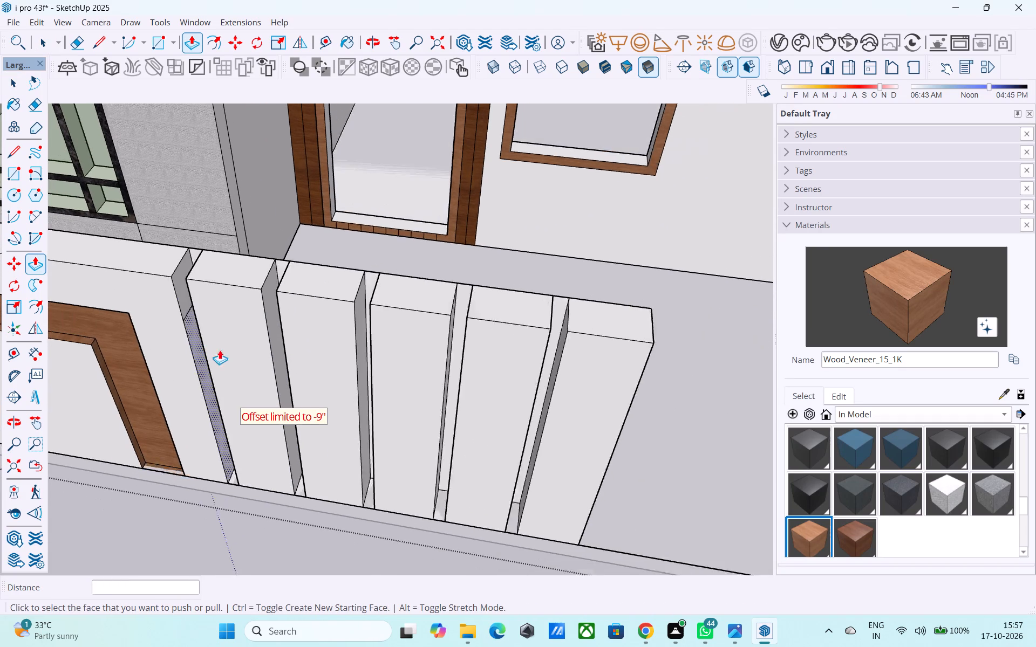
Delete the thin back face closing the groove nearest the gate opening, on the wall's inner side.
scroll(220, 350, down, 5)
middle_drag(305, 423, 481, 262)
scroll(475, 312, down, 3)
middle_drag(452, 397, 497, 314)
scroll(501, 326, down, 7)
middle_drag(581, 432, 380, 548)
scroll(261, 363, up, 3)
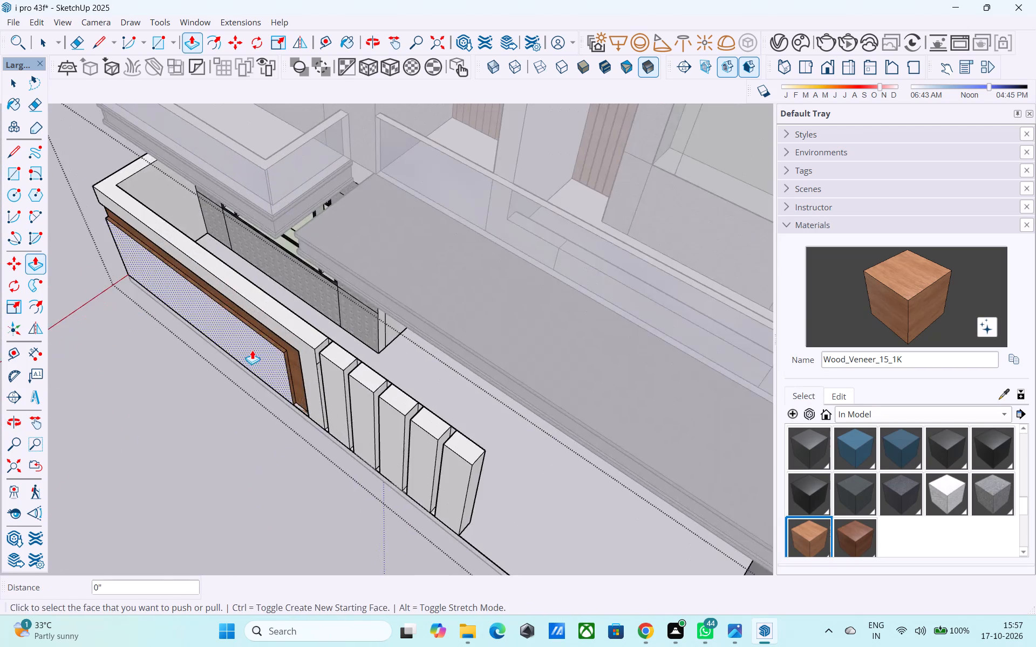
scroll(252, 350, up, 2)
middle_drag(436, 384, 157, 175)
middle_drag(311, 251, 291, 261)
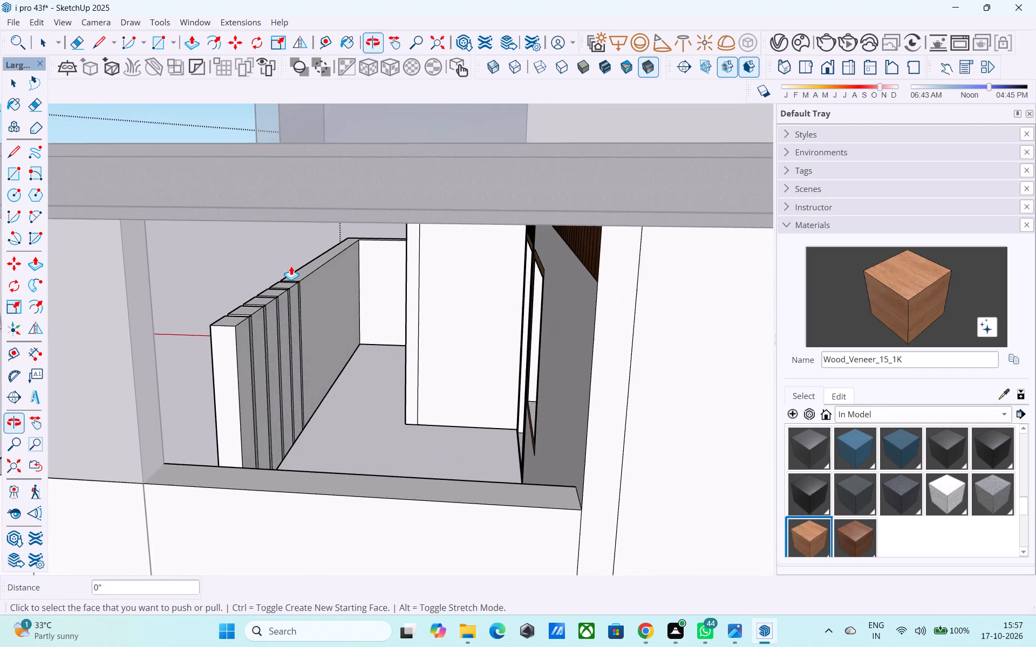
scroll(258, 336, up, 12)
key(space)
click(236, 337)
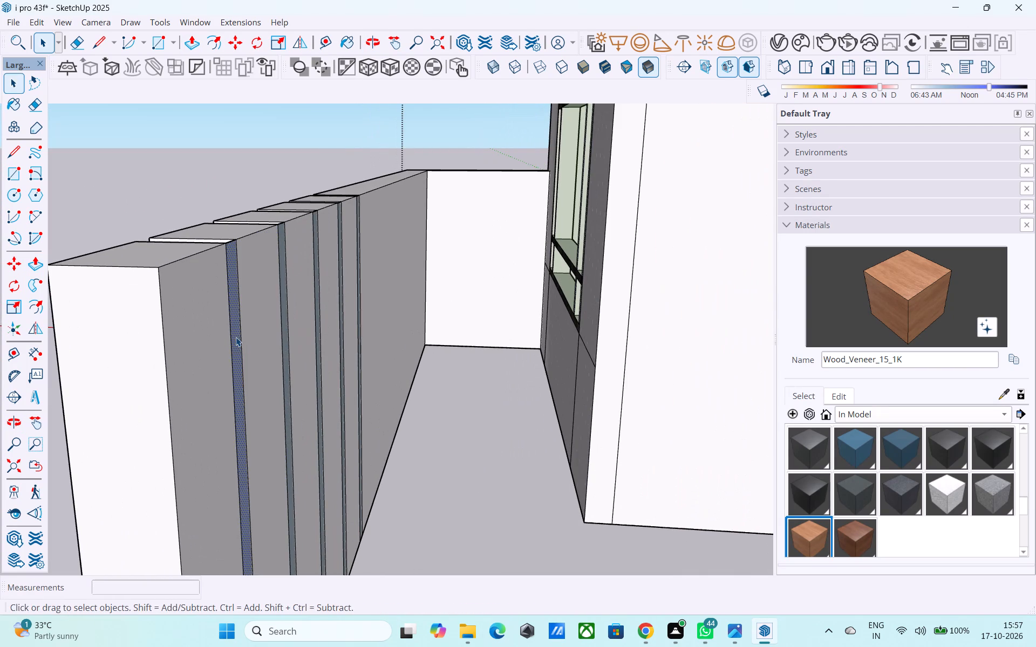
key(Delete)
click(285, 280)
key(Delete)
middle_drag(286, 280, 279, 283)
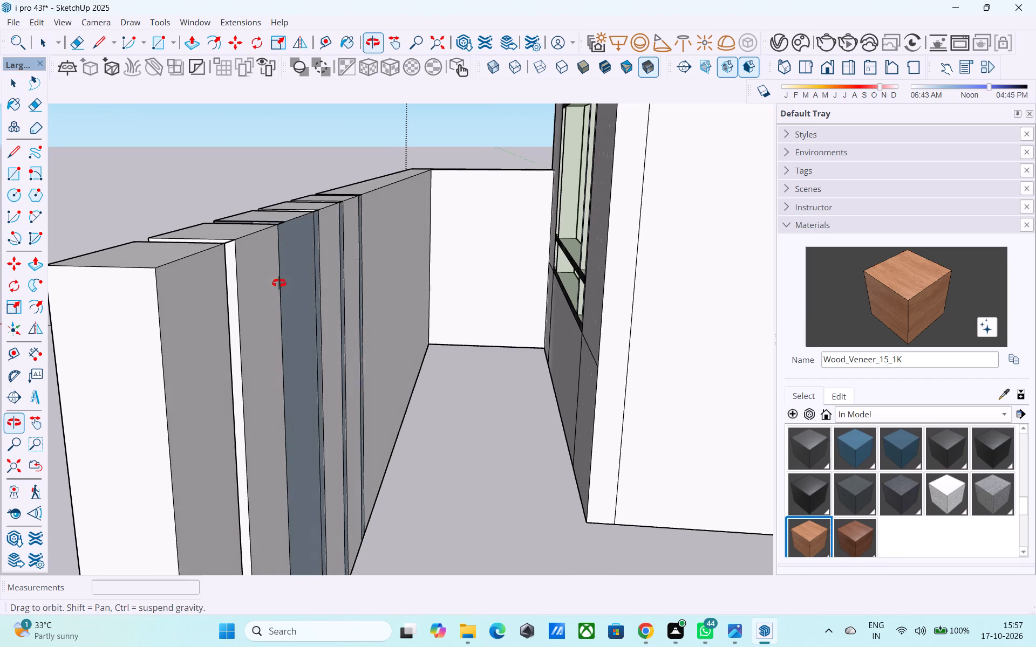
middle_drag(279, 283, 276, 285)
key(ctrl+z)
Delete the thin back faces of the other four grooves on the wall's inner side to open them through.
middle_drag(280, 287, 275, 291)
scroll(273, 290, up, 7)
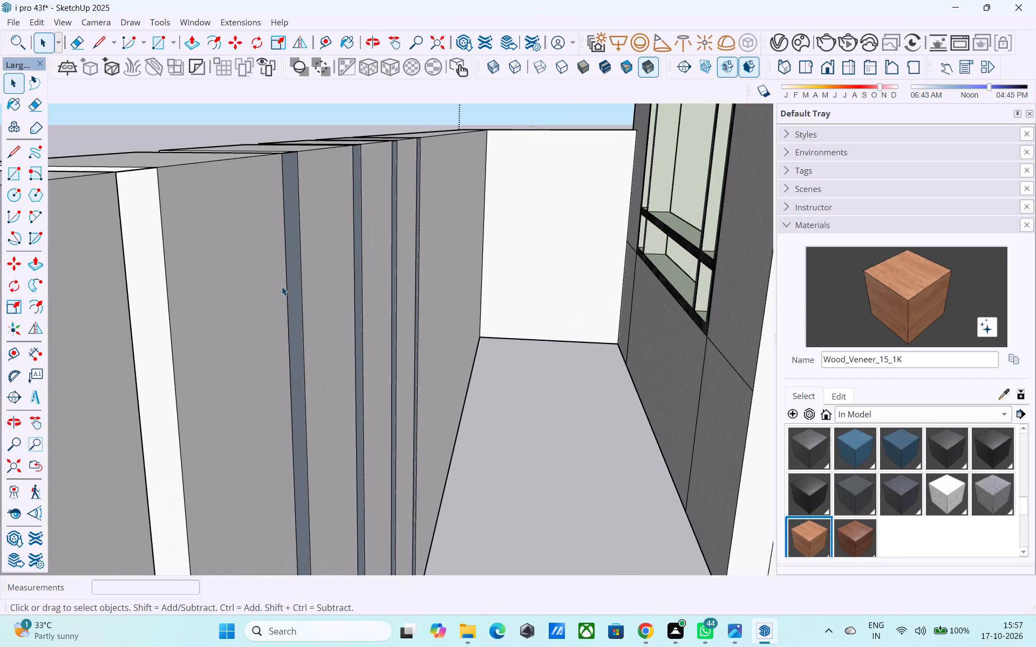
click(299, 276)
key(Delete)
middle_drag(297, 279, 263, 301)
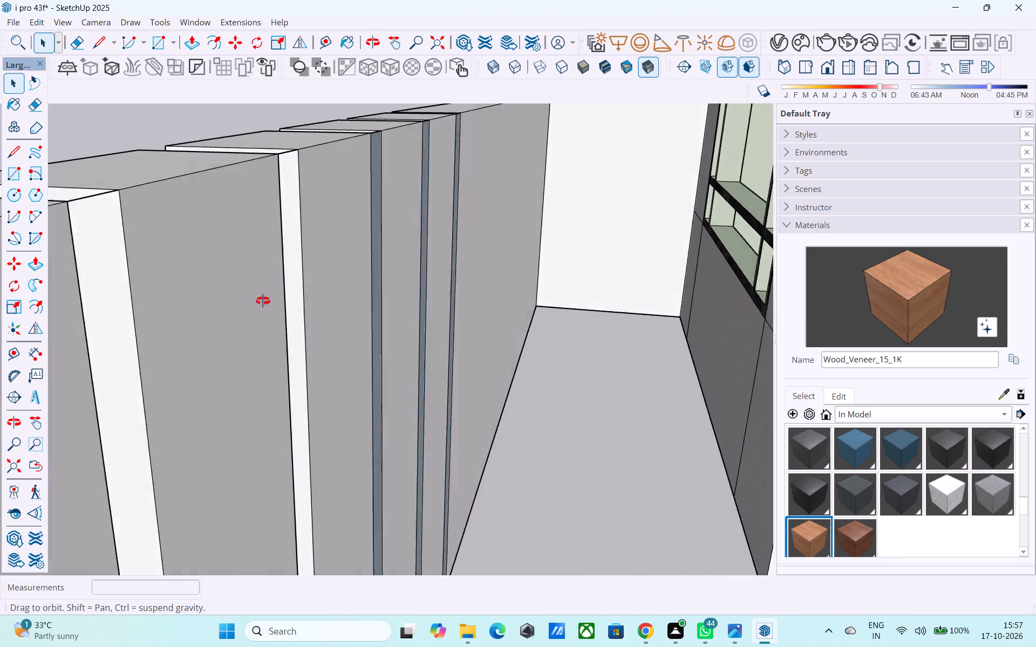
middle_drag(263, 301, 231, 313)
click(406, 247)
key(Delete)
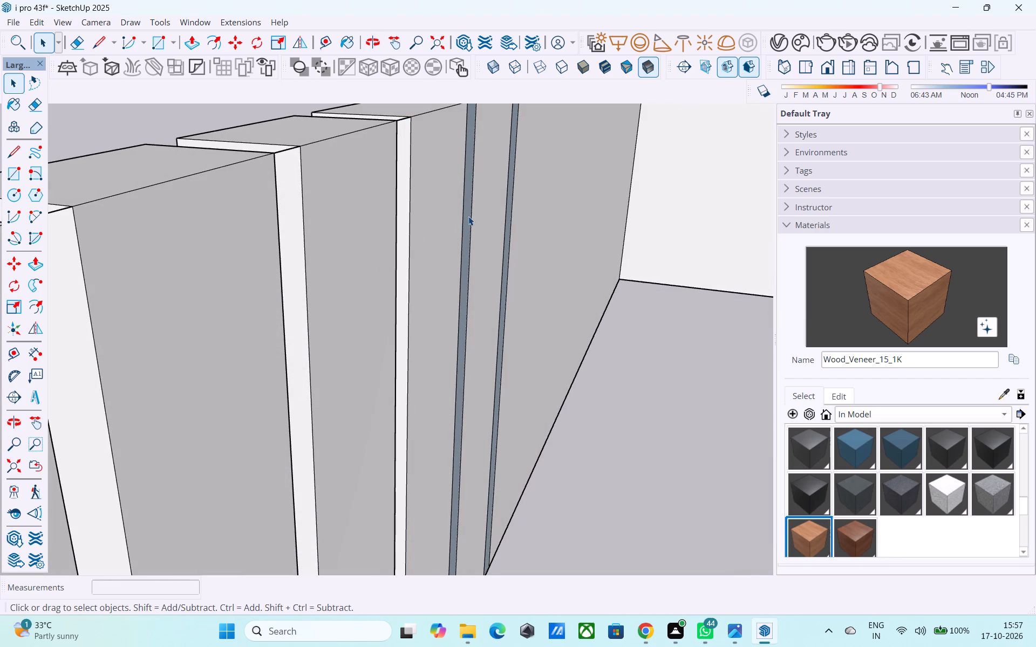
click(468, 216)
scroll(302, 263, down, 5)
scroll(461, 164, up, 6)
key(Delete)
click(452, 156)
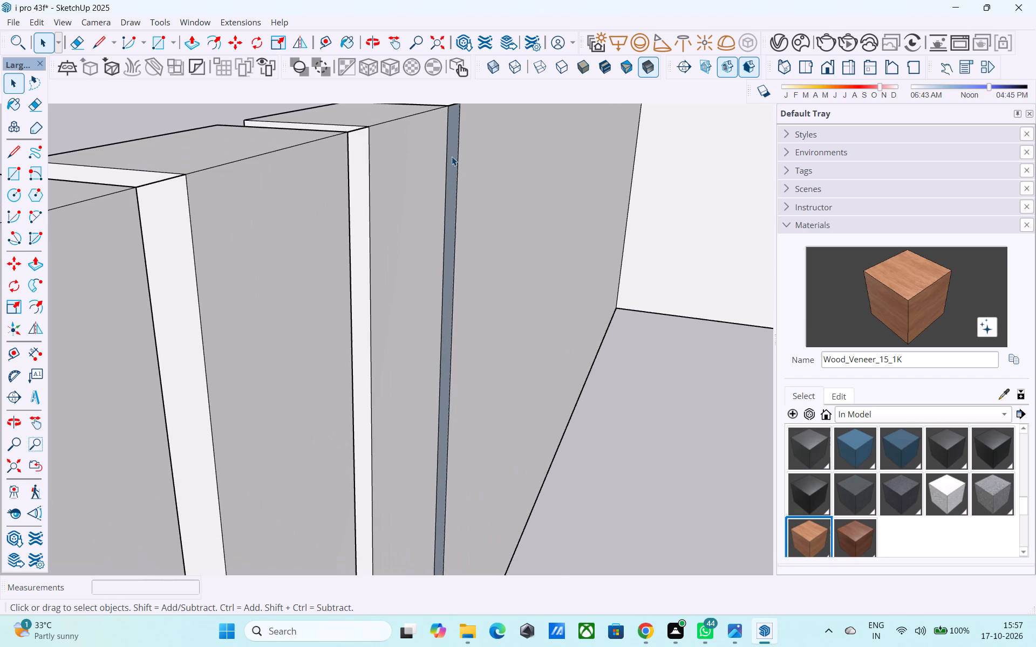
key(Delete)
Erase the short stray line inside the groove nearest the veneer band.
scroll(419, 184, down, 1)
middle_drag(412, 189, 784, 242)
scroll(663, 230, down, 6)
scroll(416, 309, up, 3)
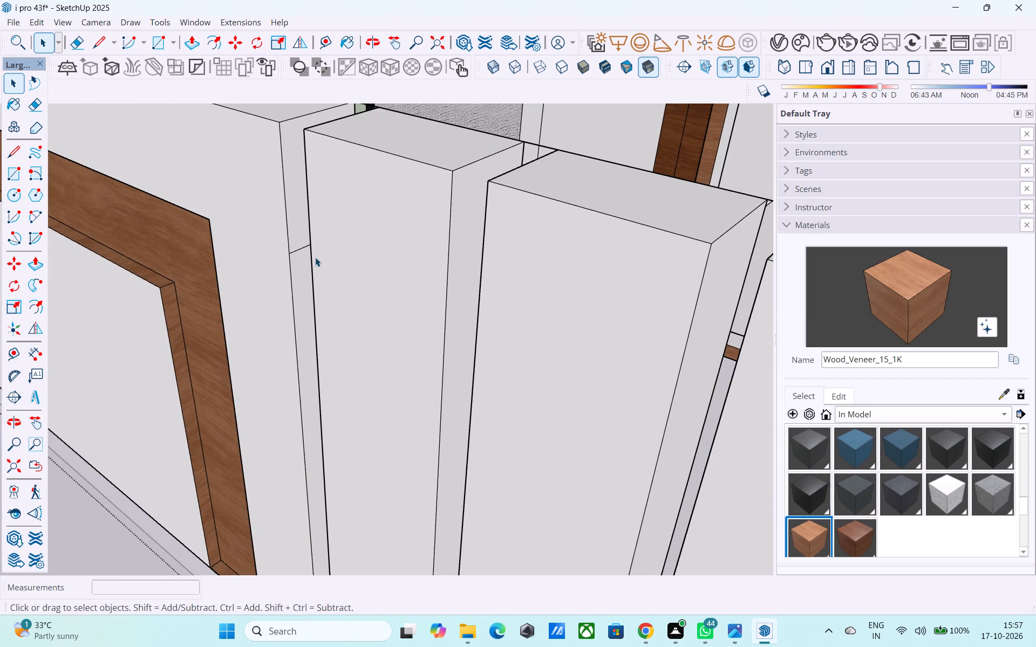
key(e)
click(302, 250)
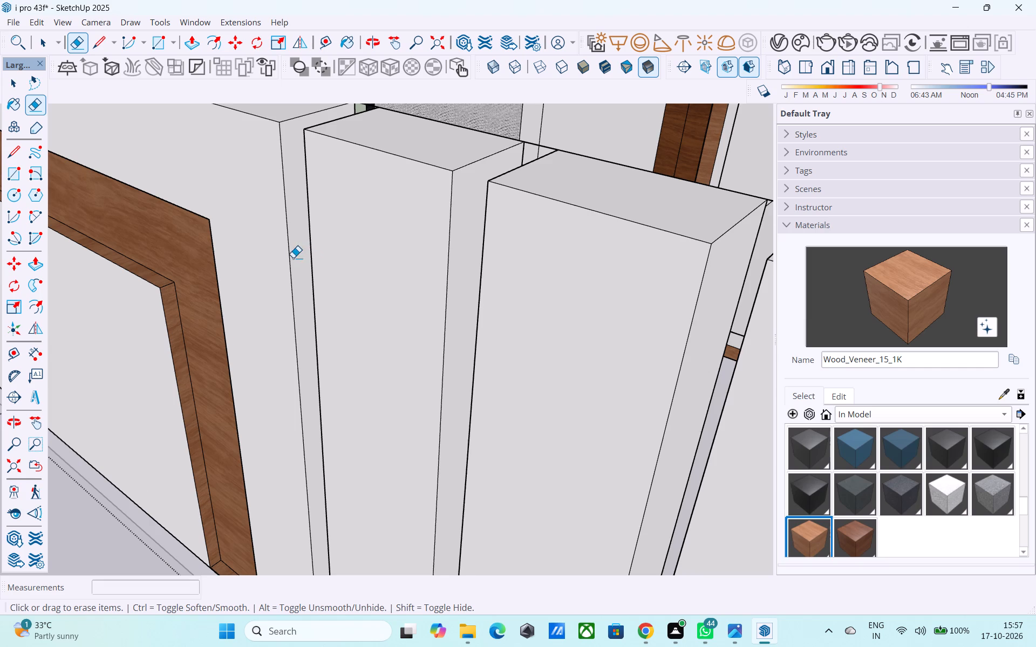
Examine the grooved panels from the front and the veneer band's end at the wall's outer corner.
scroll(293, 258, down, 6)
middle_drag(280, 283, 349, 246)
scroll(344, 250, down, 6)
middle_drag(276, 283, 438, 259)
scroll(520, 239, down, 5)
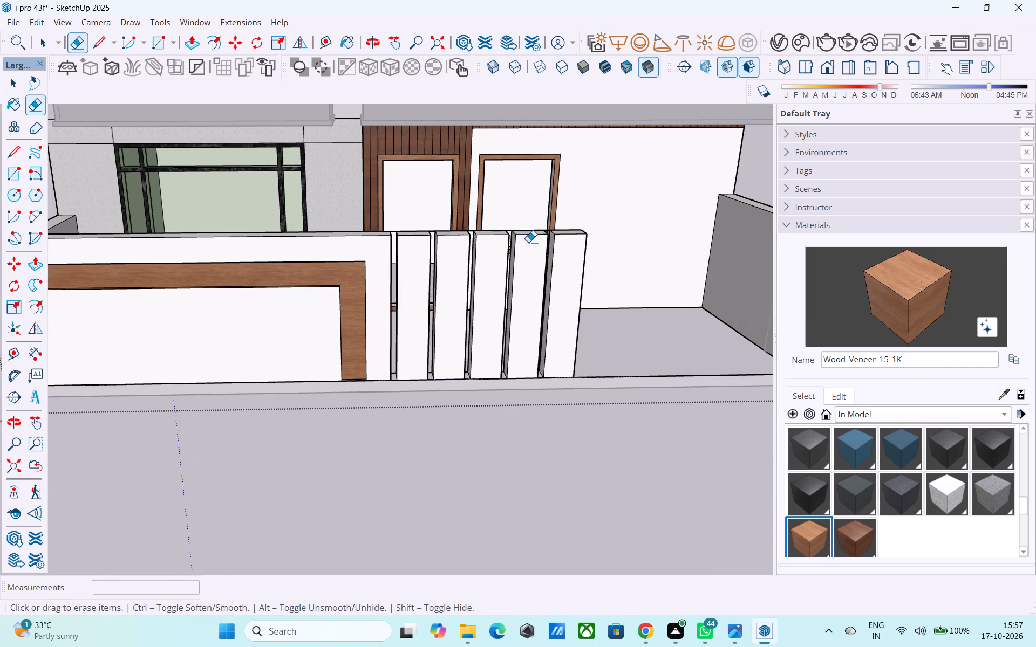
scroll(488, 279, down, 5)
middle_drag(229, 304, 278, 260)
scroll(248, 256, up, 3)
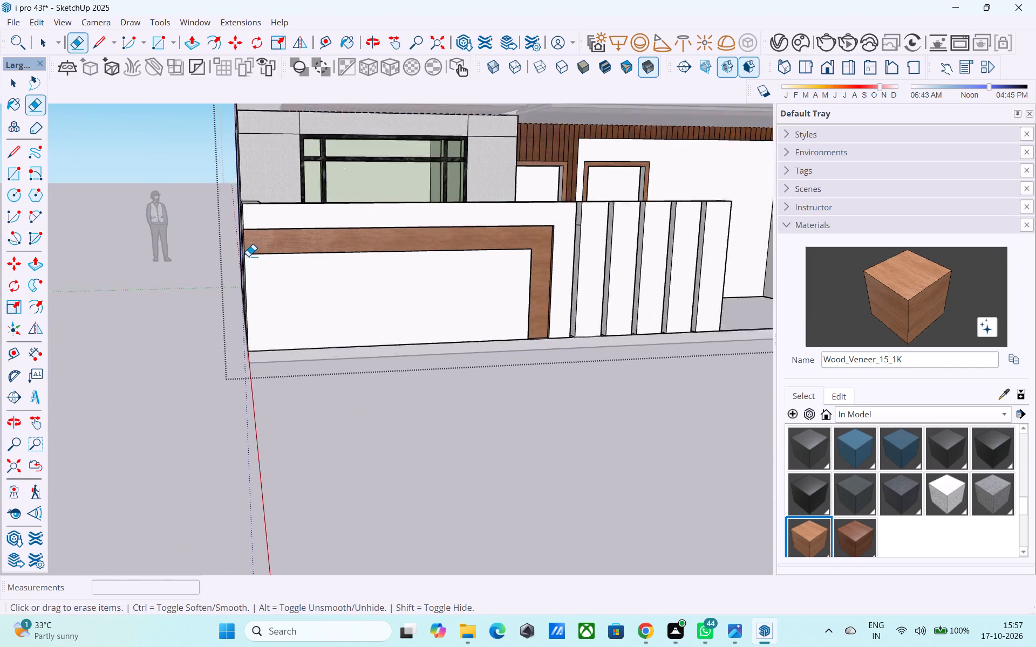
scroll(248, 256, up, 3)
middle_drag(264, 258, 335, 277)
scroll(316, 259, up, 5)
scroll(316, 259, down, 1)
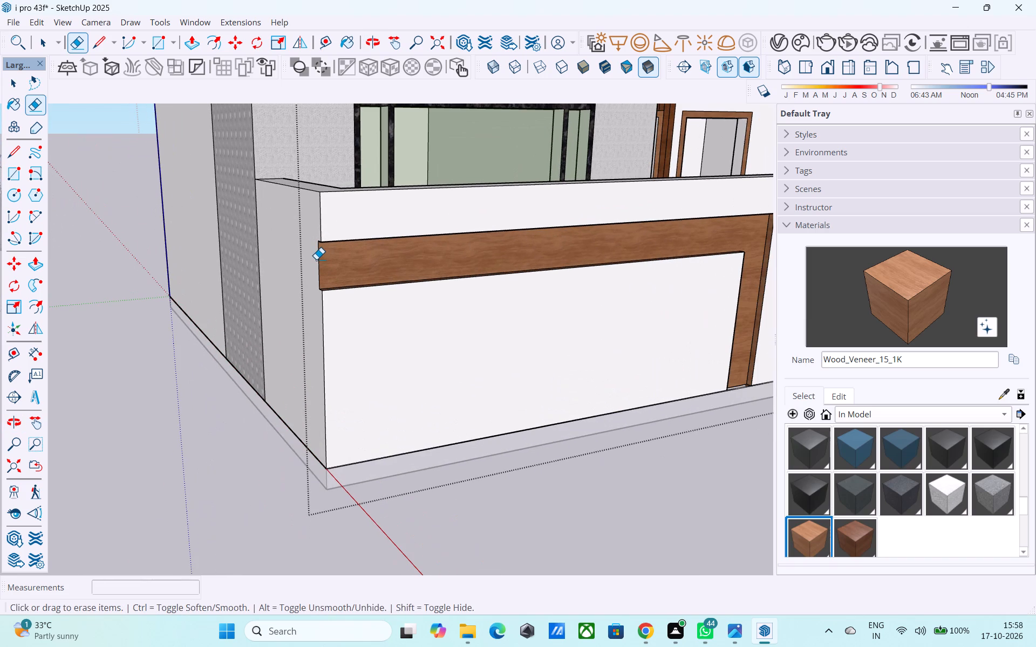
middle_drag(401, 226, 452, 139)
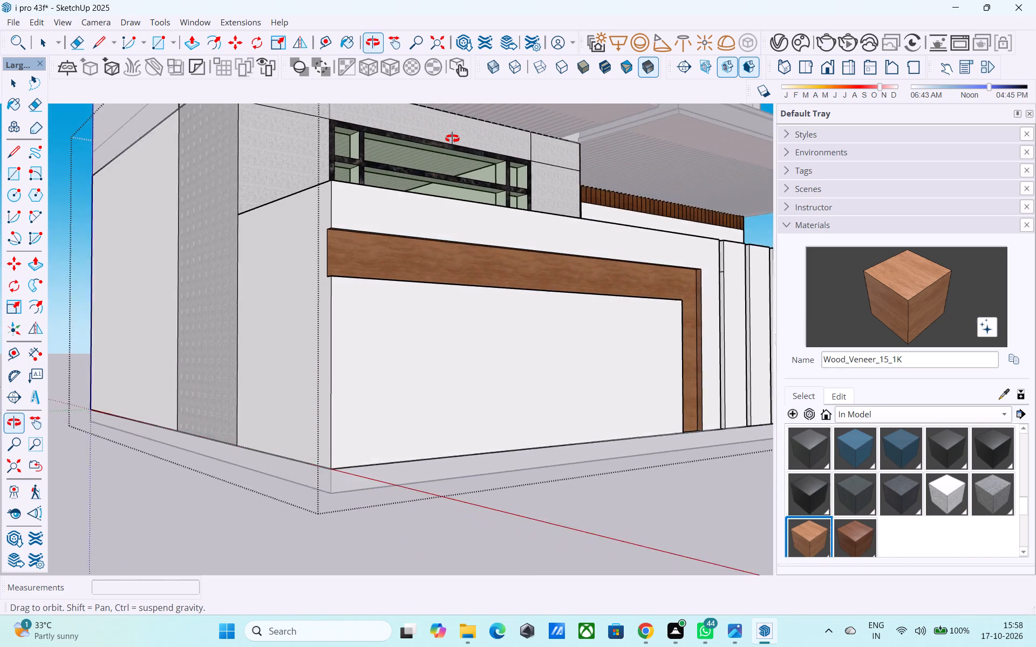
middle_drag(452, 139, 454, 163)
scroll(342, 202, up, 3)
scroll(326, 253, up, 1)
middle_drag(326, 253, 369, 266)
scroll(369, 266, up, 1)
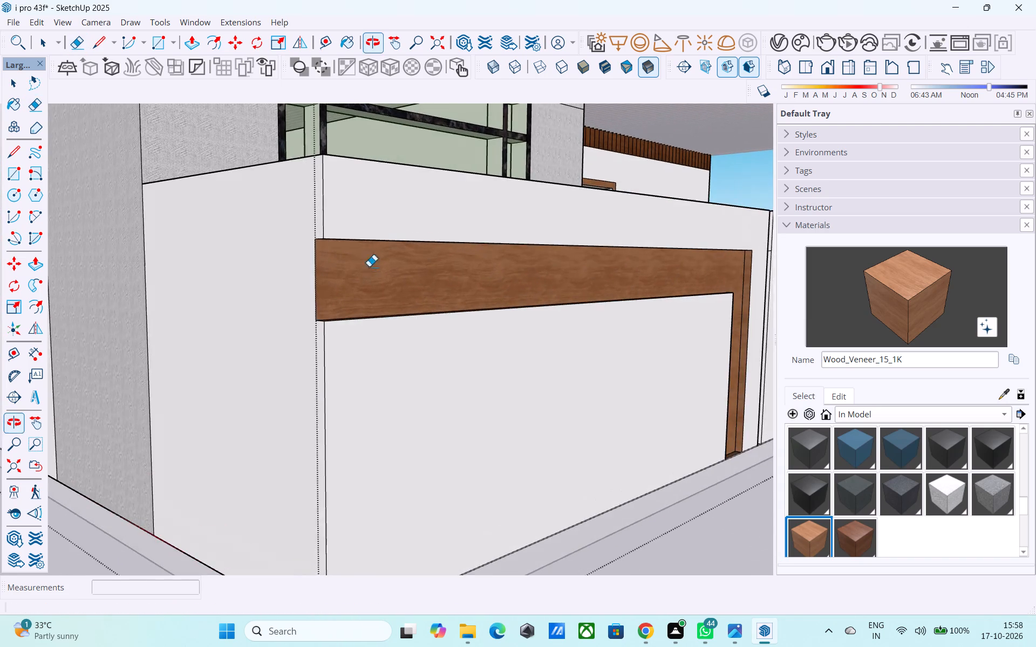
middle_drag(329, 237, 304, 152)
Copy the horizontal veneer band's top front edge 1' down to its lower edge and divide the span into 6 equal strips.
key(space)
scroll(338, 258, up, 2)
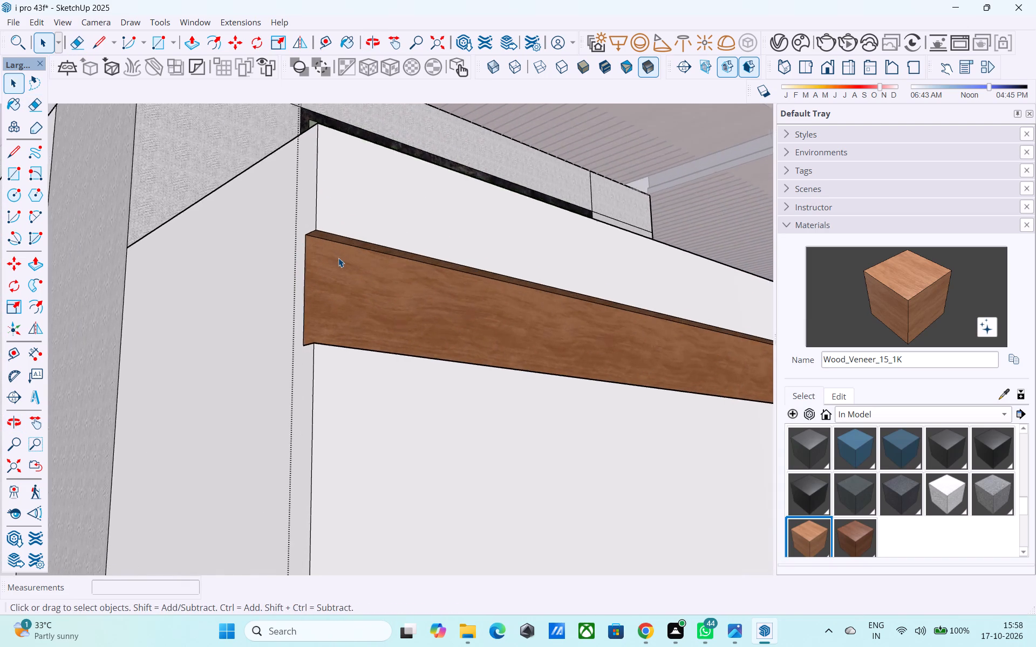
scroll(338, 258, up, 7)
click(328, 229)
key(m)
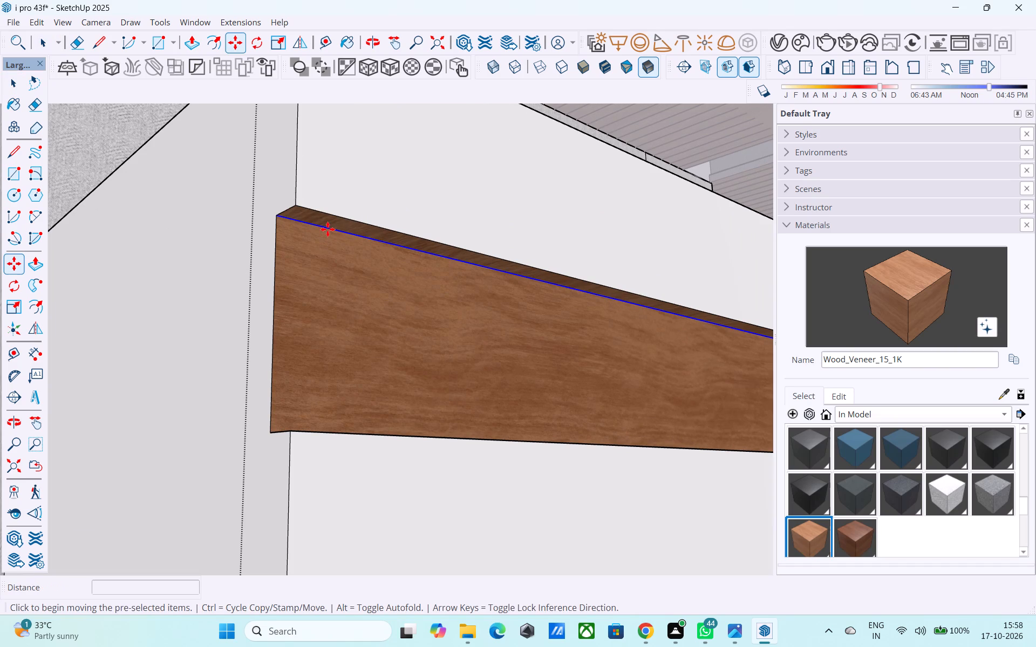
scroll(328, 229, down, 5)
middle_drag(328, 229, 412, 386)
scroll(312, 257, up, 4)
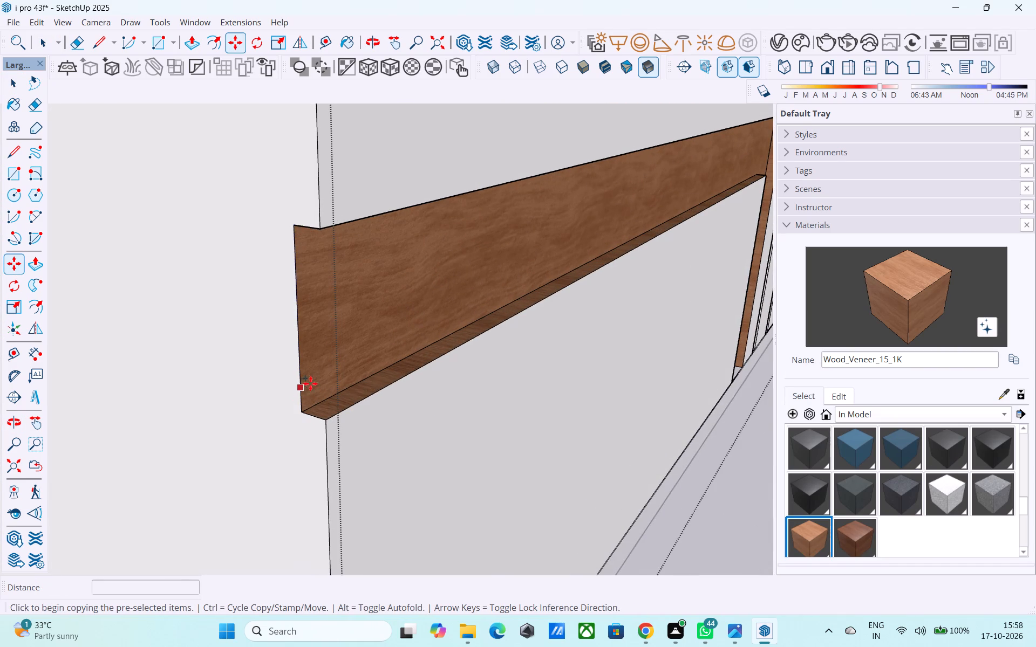
middle_drag(401, 361, 343, 218)
key(space)
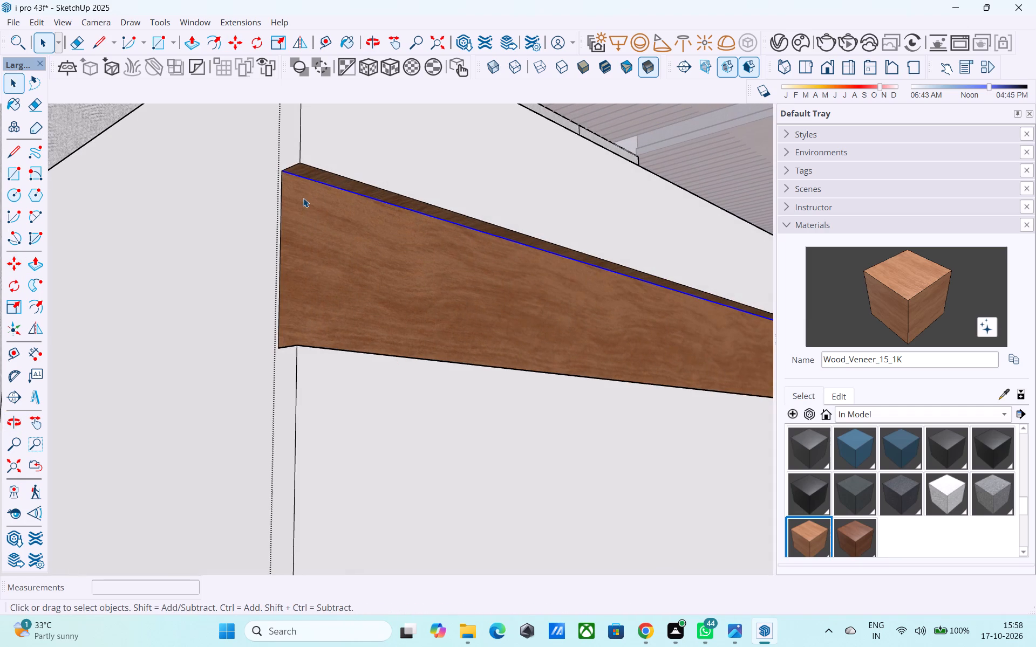
key(m)
click(280, 169)
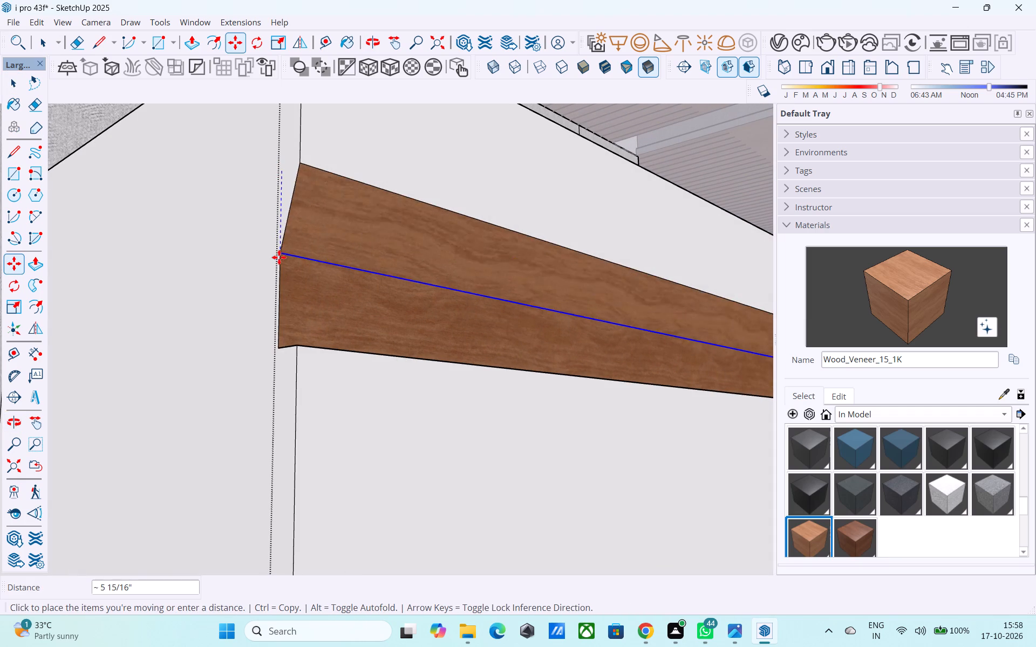
scroll(281, 260, down, 4)
middle_drag(282, 260, 299, 430)
scroll(296, 318, up, 4)
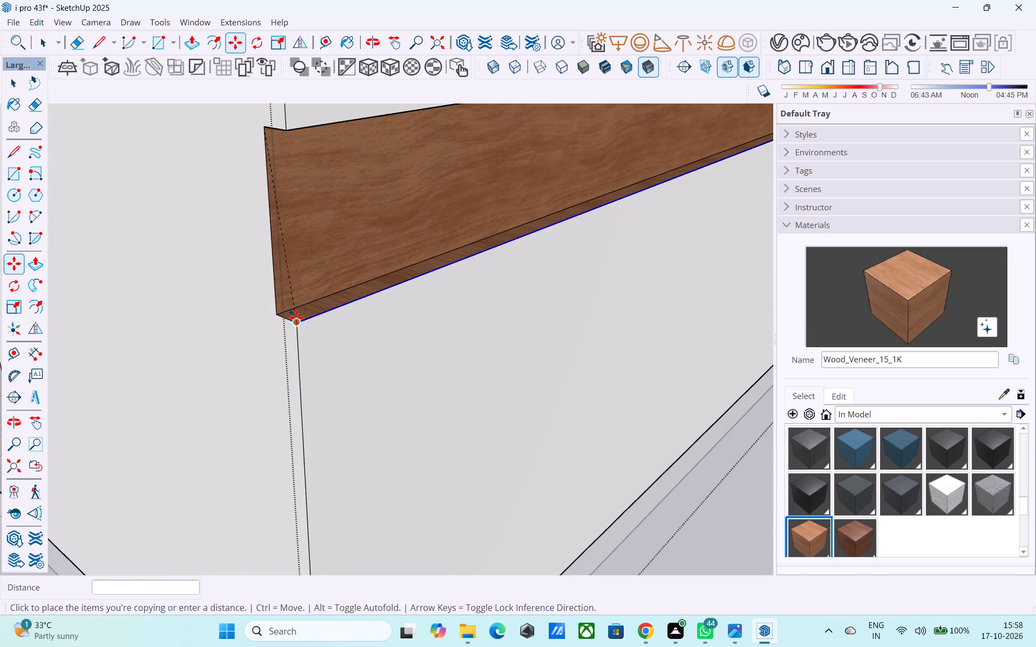
click(281, 312)
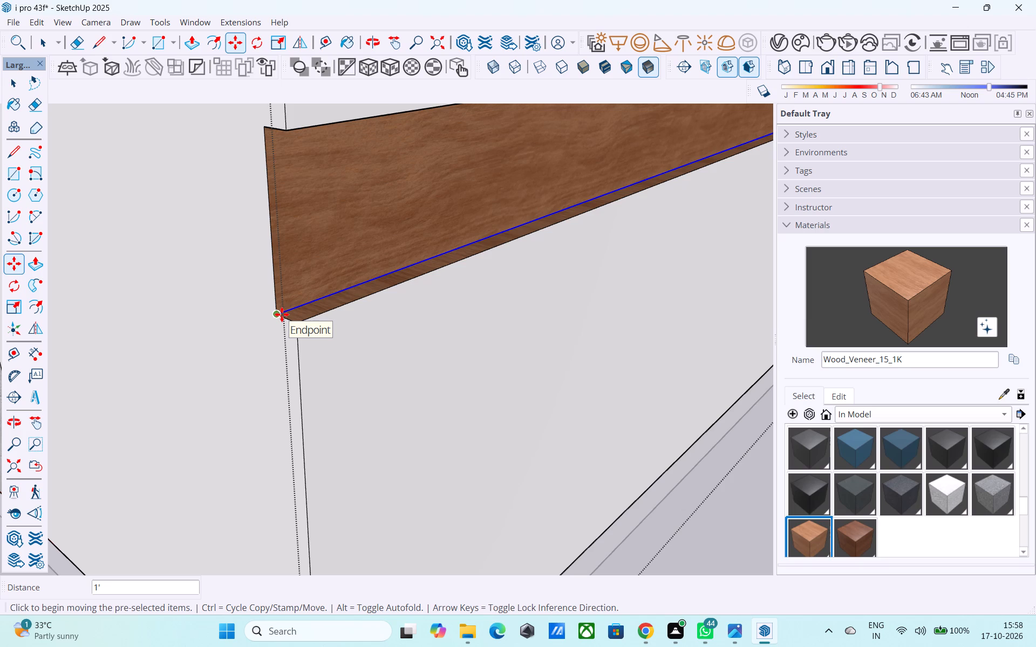
key(slash)
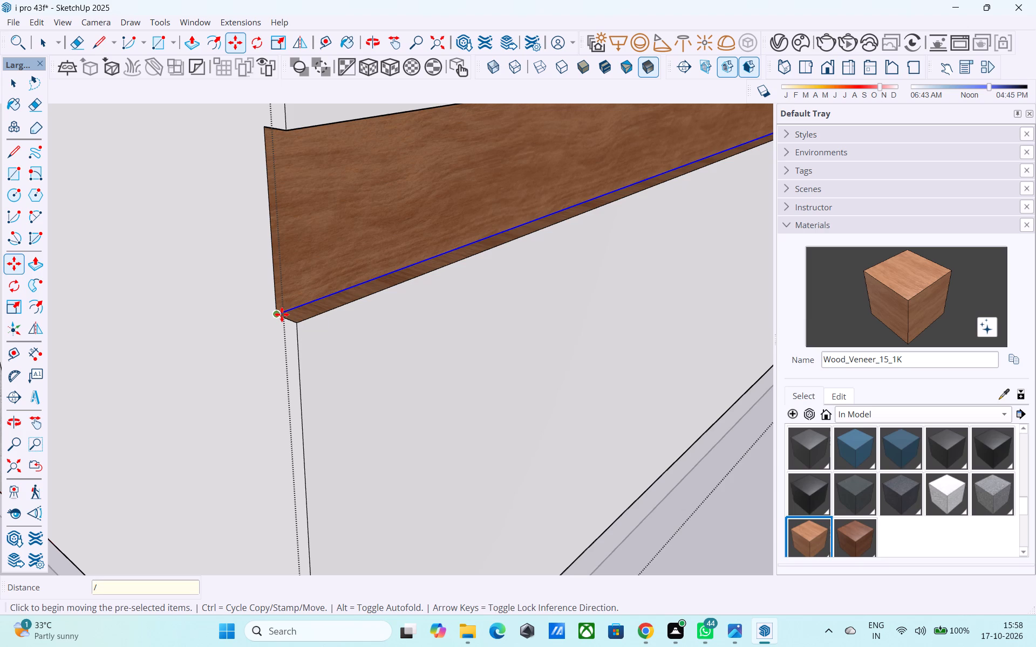
key(6)
key(apostrophe)
key(Return)
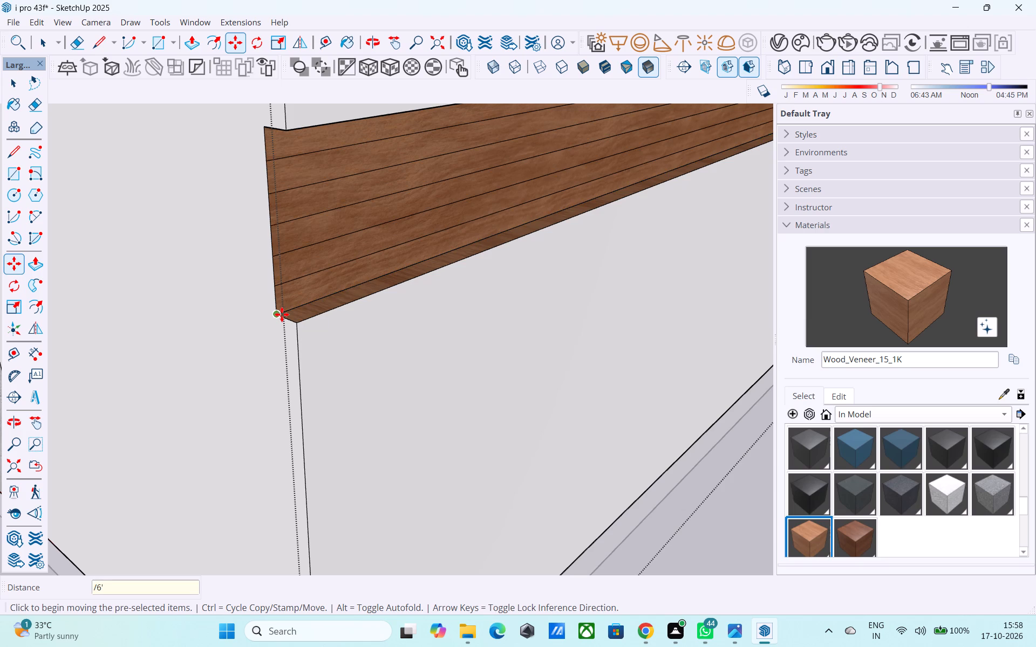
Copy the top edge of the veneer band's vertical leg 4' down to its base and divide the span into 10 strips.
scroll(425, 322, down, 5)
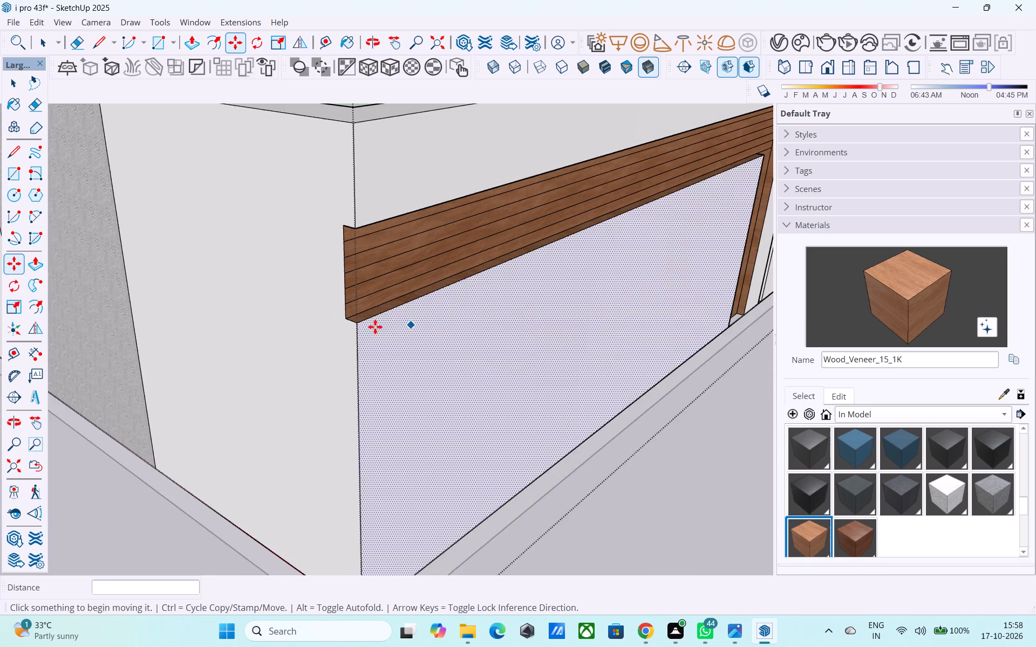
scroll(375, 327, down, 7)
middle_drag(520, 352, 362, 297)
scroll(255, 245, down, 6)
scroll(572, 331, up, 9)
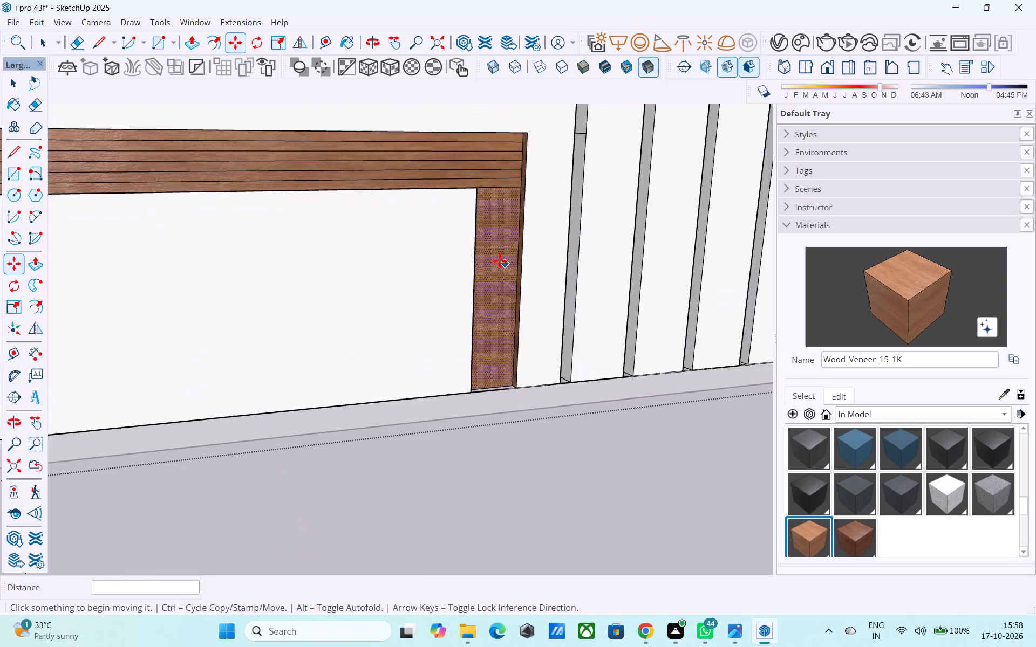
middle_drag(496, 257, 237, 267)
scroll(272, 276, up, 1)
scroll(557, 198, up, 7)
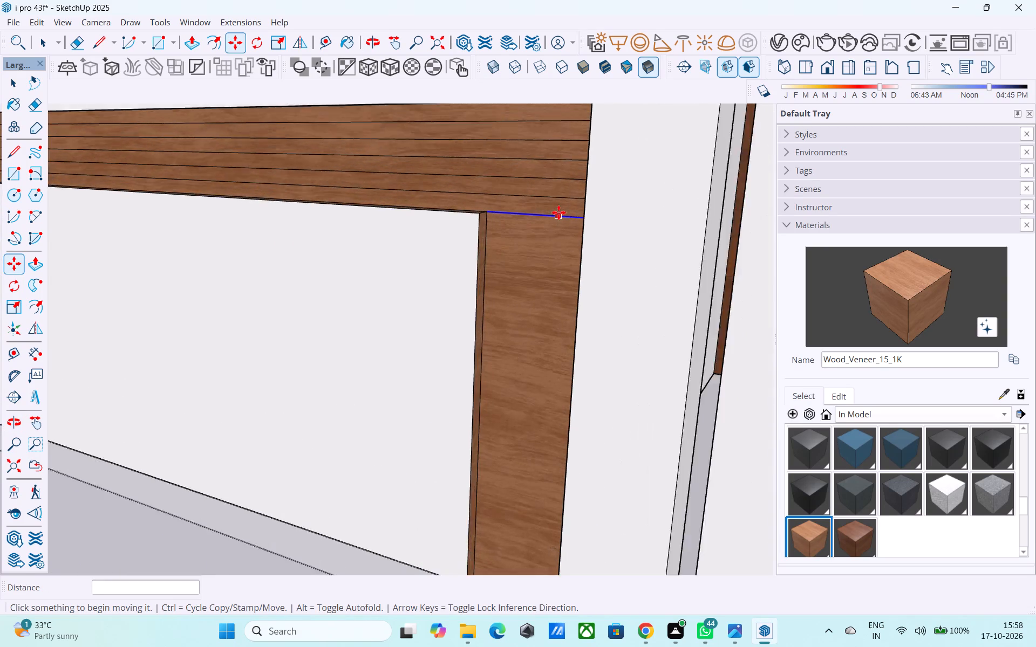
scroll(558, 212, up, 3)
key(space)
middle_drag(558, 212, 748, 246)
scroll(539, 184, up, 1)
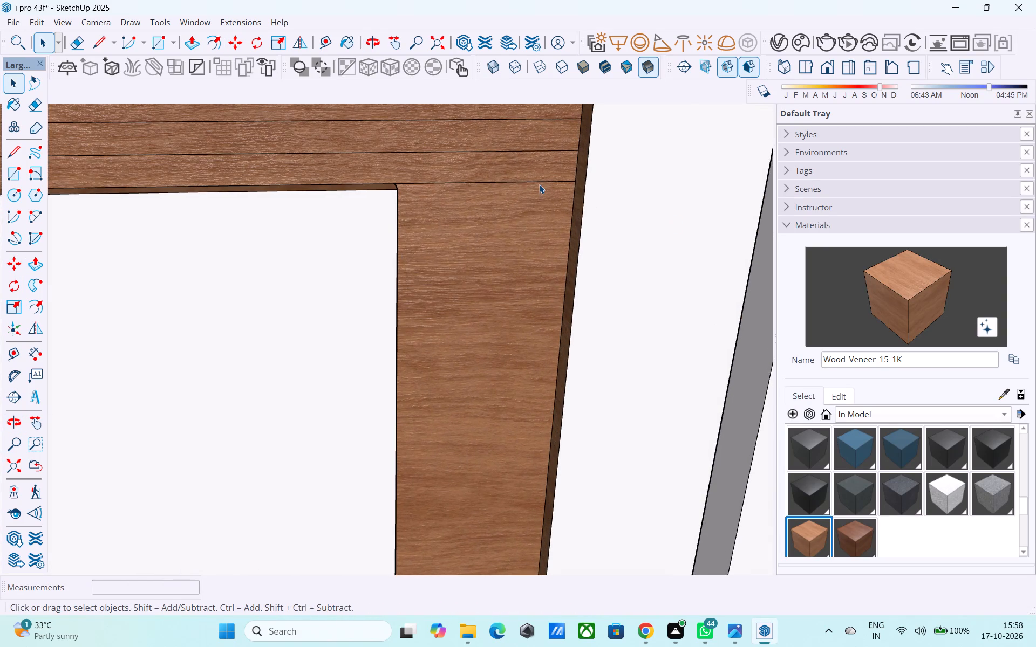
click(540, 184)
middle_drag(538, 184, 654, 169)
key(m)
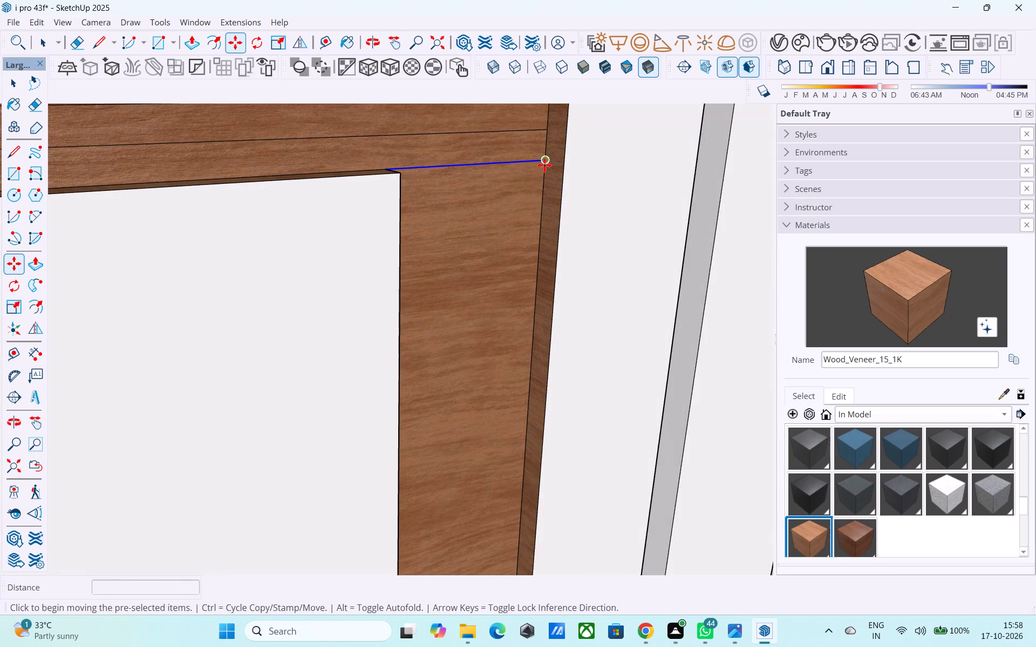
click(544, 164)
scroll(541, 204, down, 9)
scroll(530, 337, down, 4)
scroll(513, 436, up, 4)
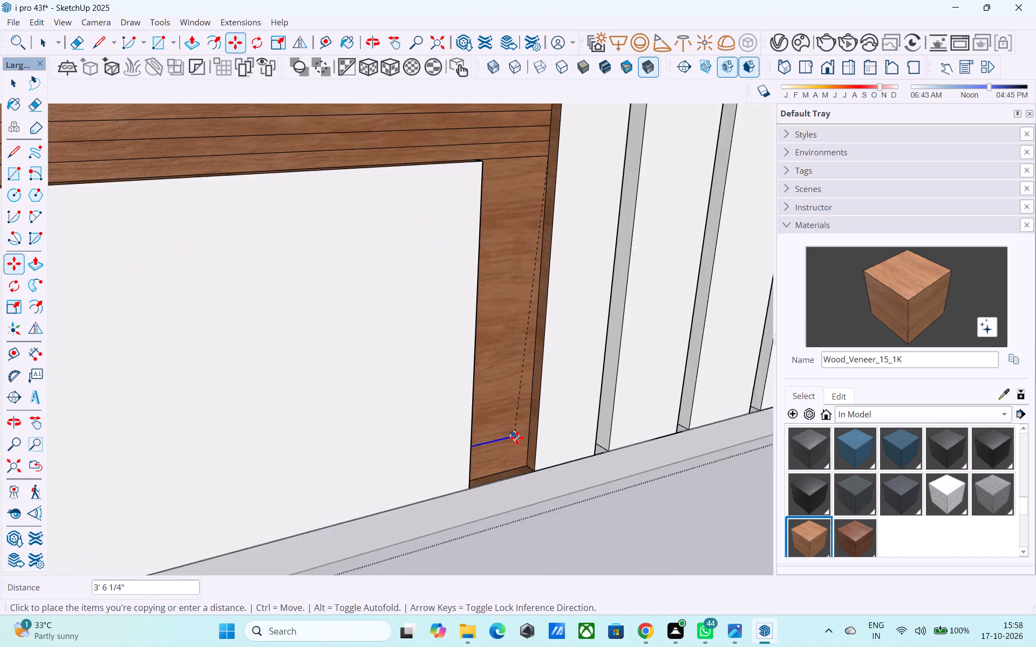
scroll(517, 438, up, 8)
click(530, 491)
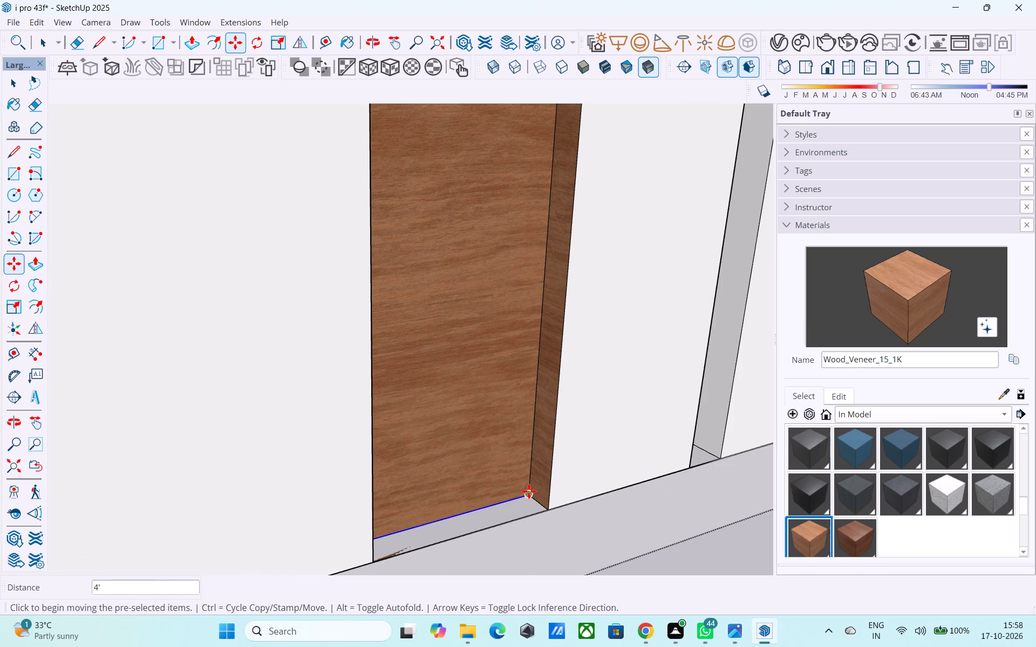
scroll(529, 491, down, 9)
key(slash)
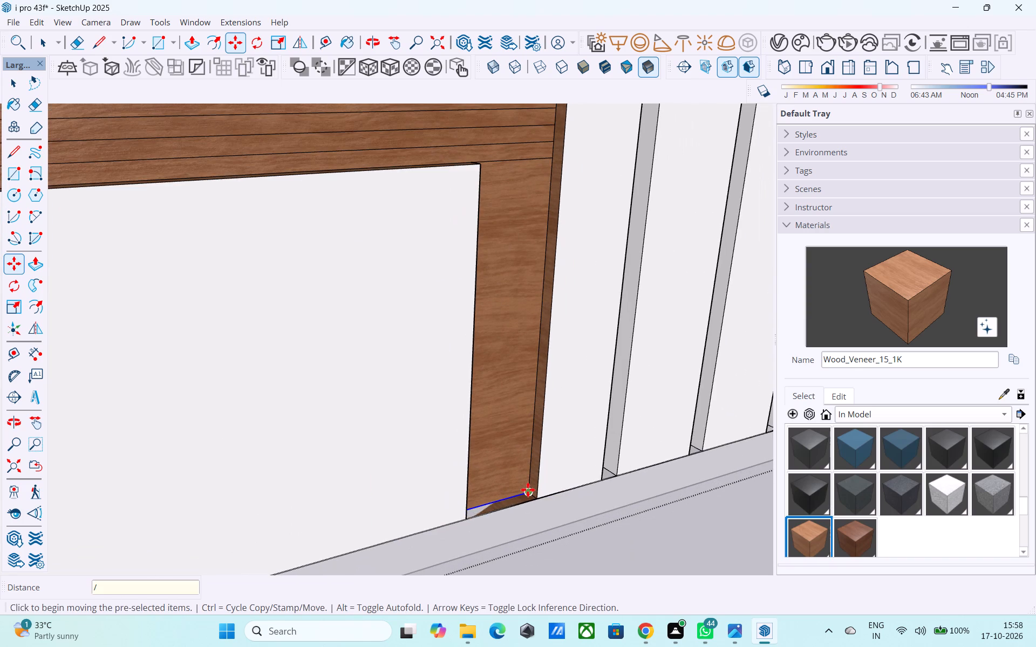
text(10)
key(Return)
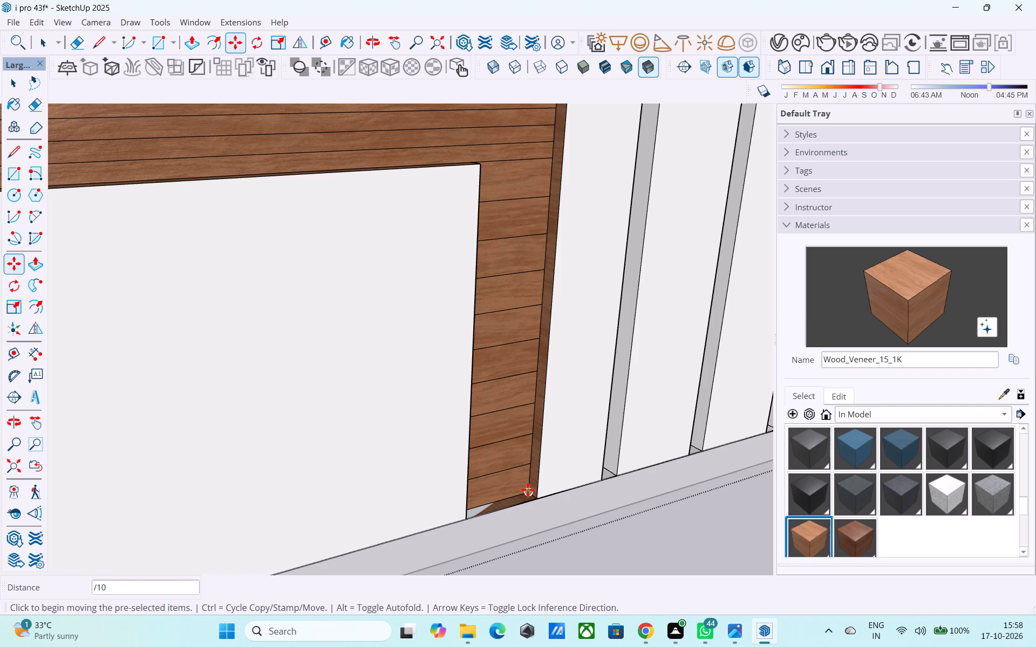
Delete the narrow bottom face at the base of the veneer band's vertical leg.
scroll(503, 490, down, 7)
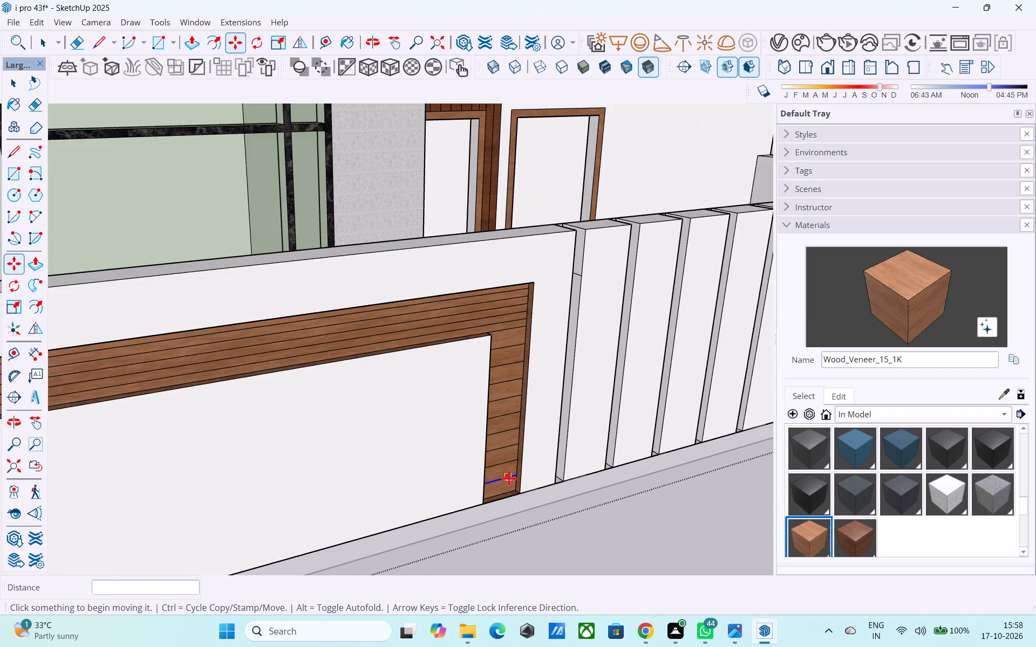
scroll(512, 469, down, 2)
middle_drag(502, 451, 461, 342)
scroll(456, 337, down, 5)
middle_drag(455, 340, 498, 492)
scroll(536, 552, up, 6)
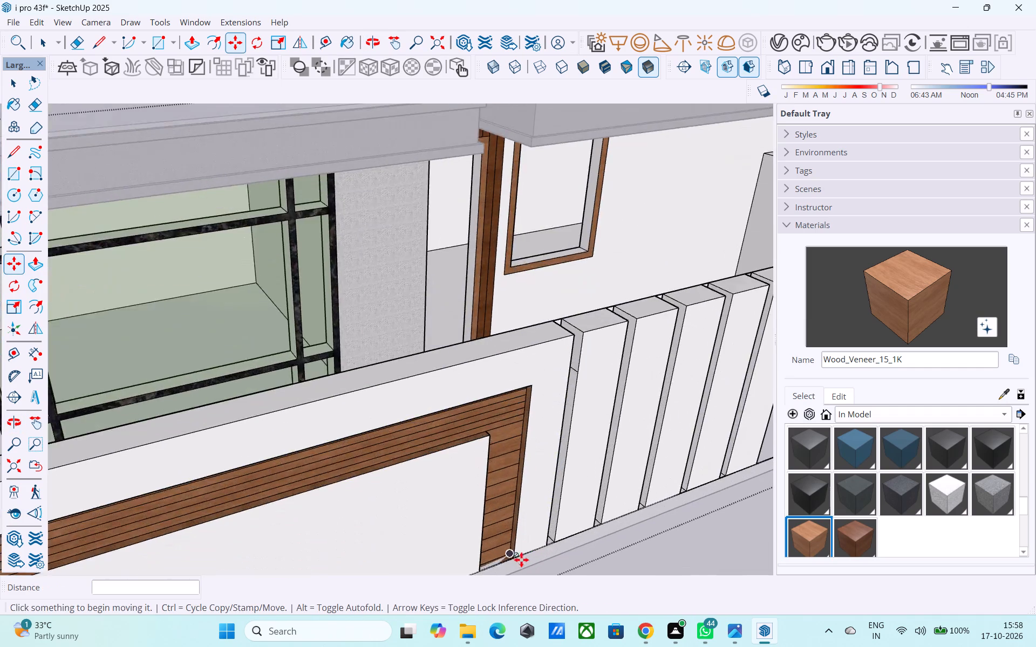
scroll(521, 560, up, 11)
key(space)
click(476, 554)
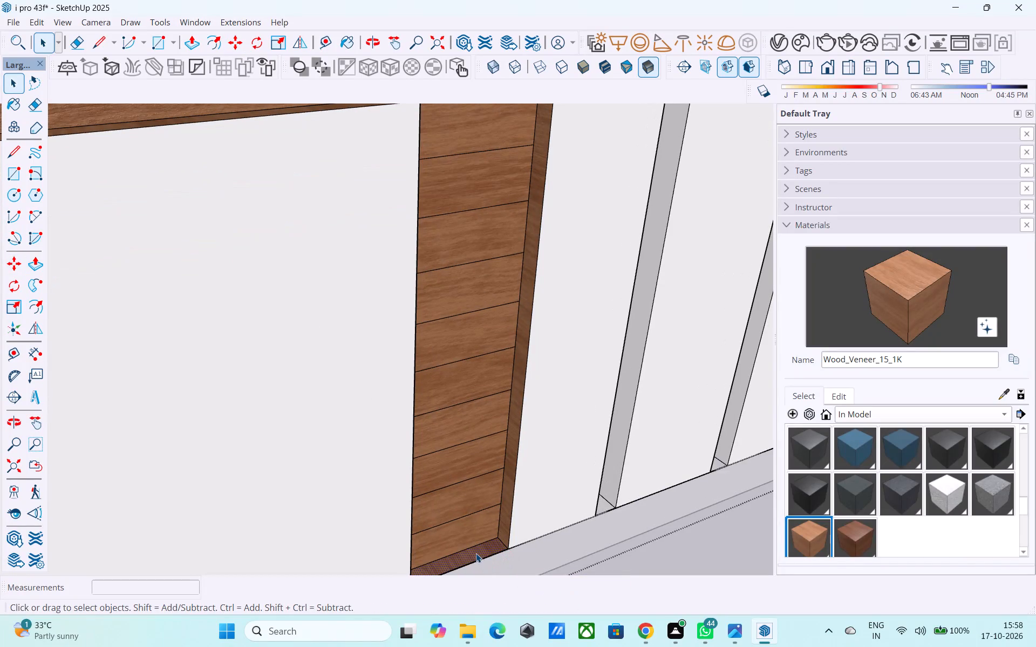
key(Delete)
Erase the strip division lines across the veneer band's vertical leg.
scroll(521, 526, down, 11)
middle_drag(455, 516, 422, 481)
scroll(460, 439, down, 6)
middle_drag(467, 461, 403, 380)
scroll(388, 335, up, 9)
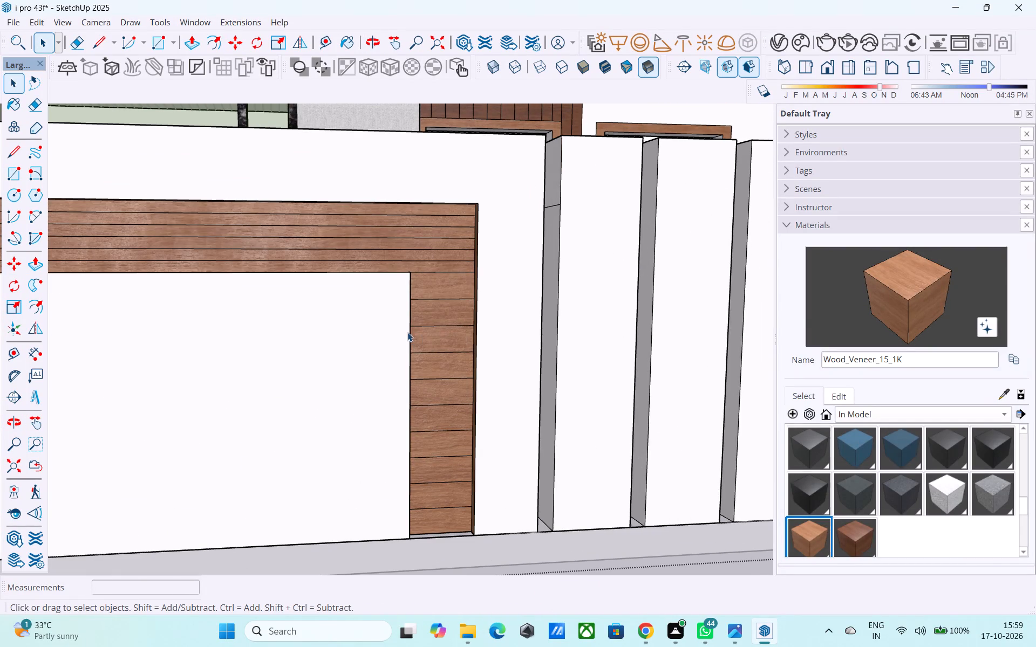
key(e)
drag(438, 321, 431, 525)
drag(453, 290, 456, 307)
Copy the vertical leg's top edge 4' down to its base and divide the span into 16 equal strips.
middle_drag(450, 305, 493, 335)
scroll(487, 331, up, 1)
key(space)
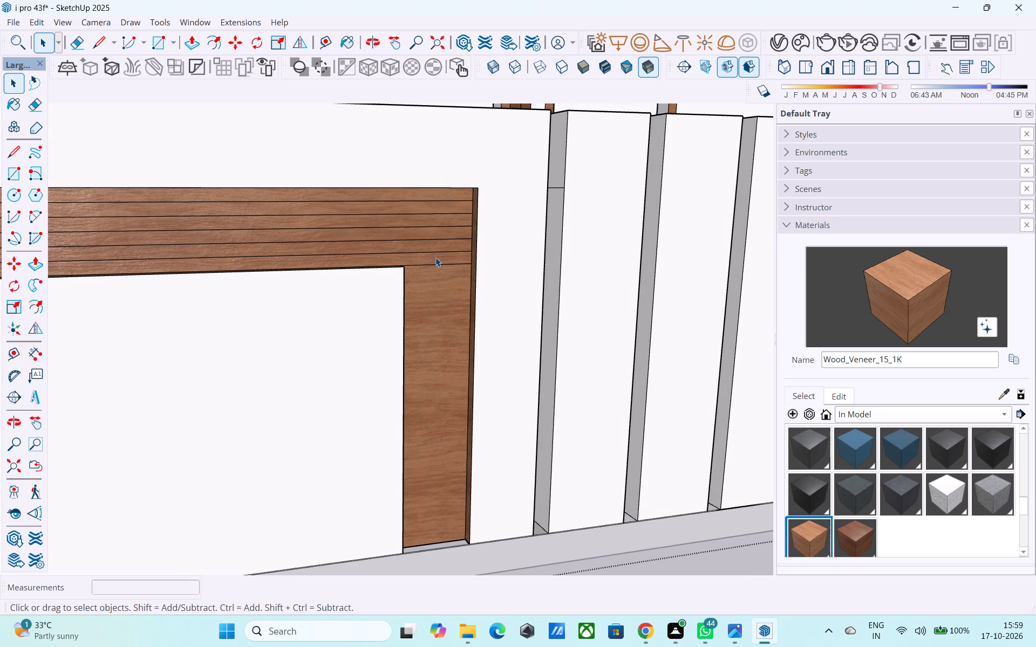
click(445, 265)
key(m)
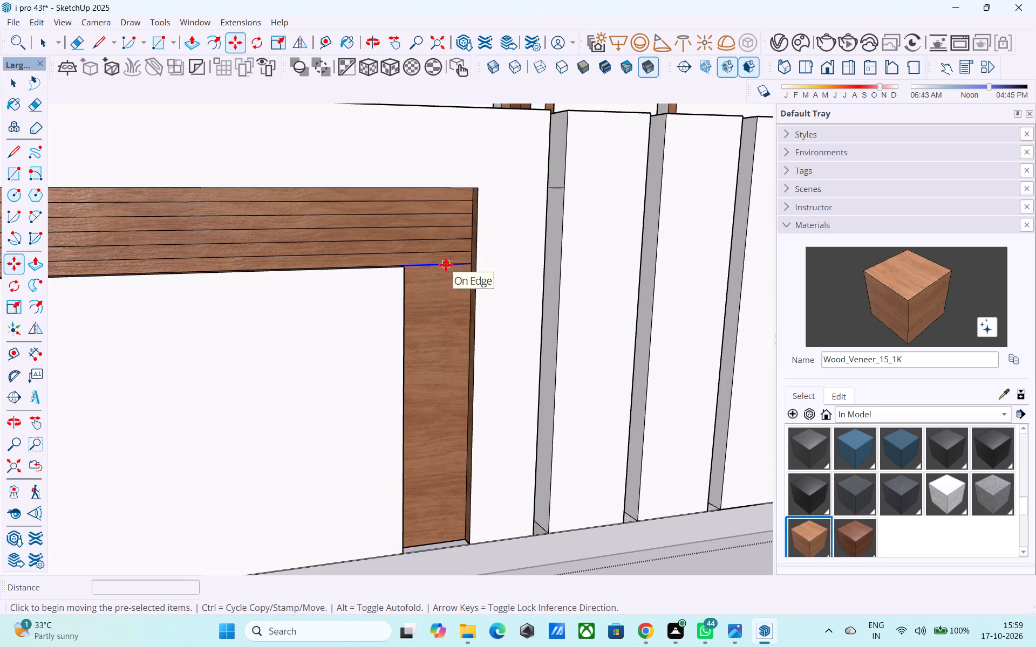
middle_drag(446, 265, 607, 285)
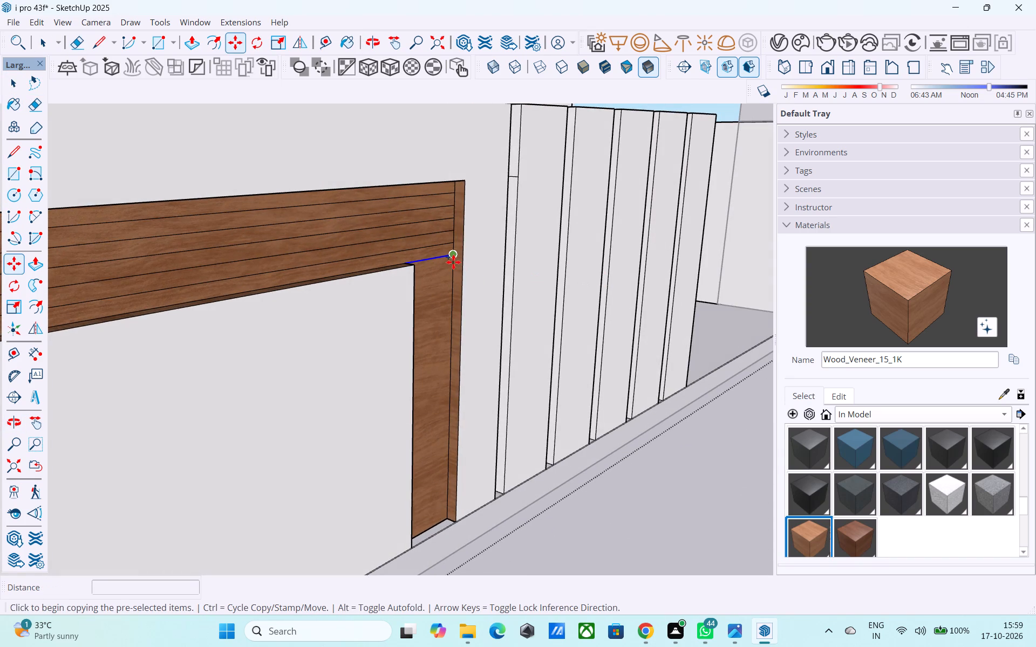
click(452, 260)
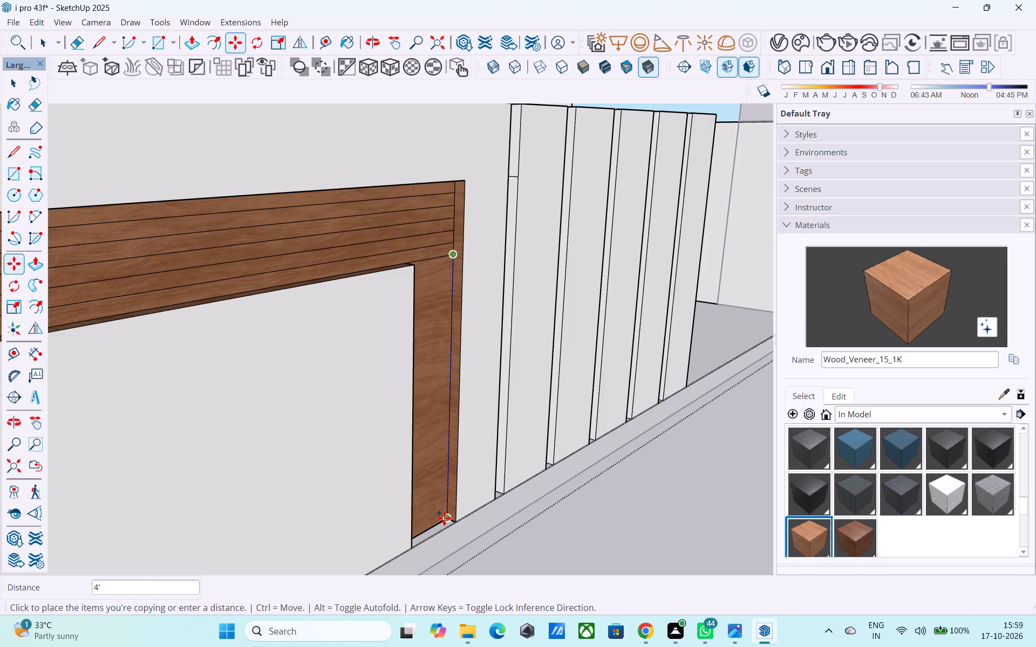
click(444, 518)
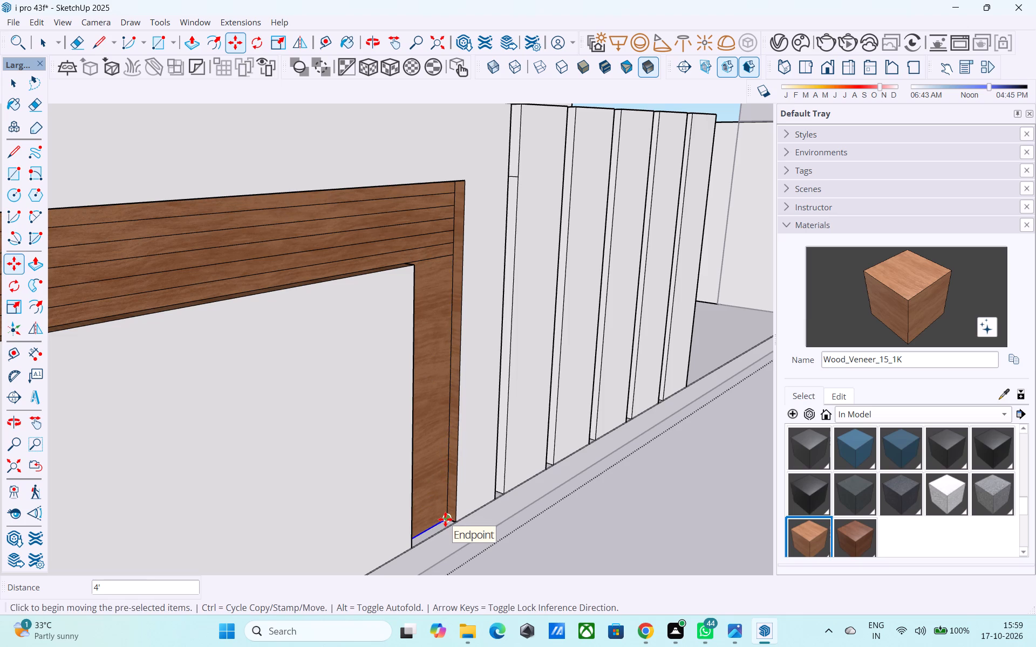
key(slash)
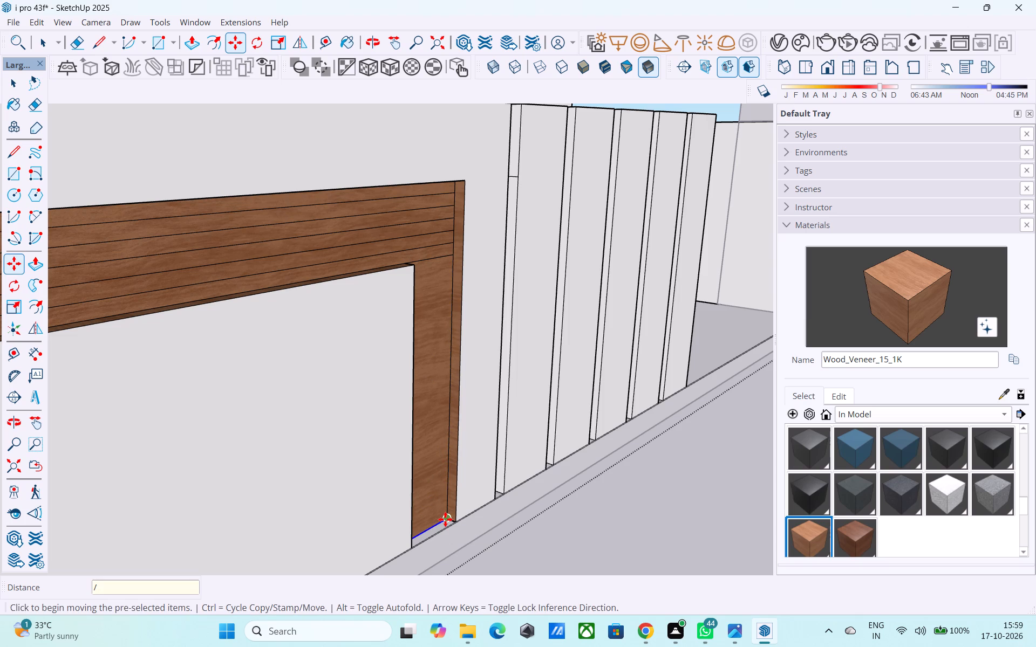
text(16)
key(Return)
Paint the boundary wall's front faces inside and around the veneer band with the ThomThom - Waistcoat1 material.
scroll(441, 518, down, 6)
middle_drag(441, 518, 431, 508)
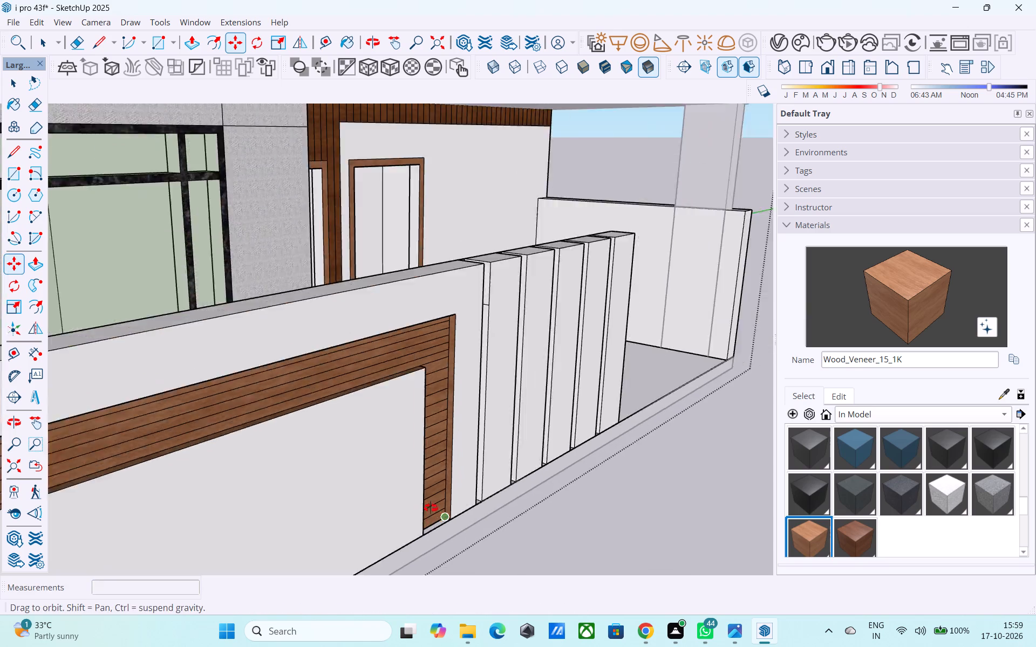
middle_drag(431, 508, 377, 456)
scroll(524, 425, down, 5)
scroll(587, 435, down, 9)
middle_drag(598, 448, 537, 464)
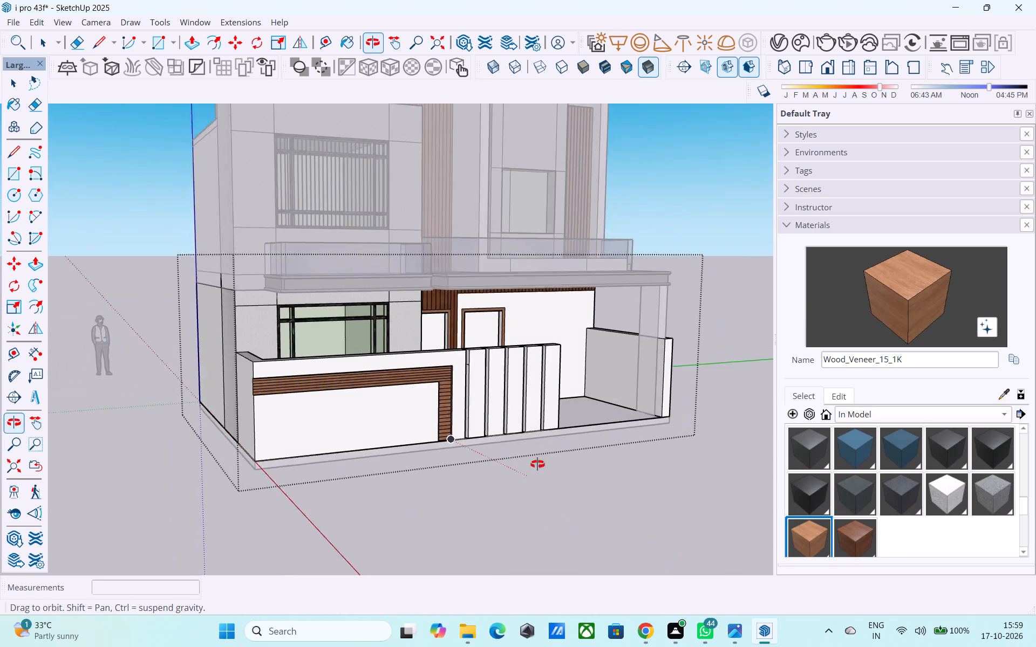
middle_drag(537, 464, 576, 503)
middle_drag(323, 395, 303, 382)
scroll(303, 382, up, 1)
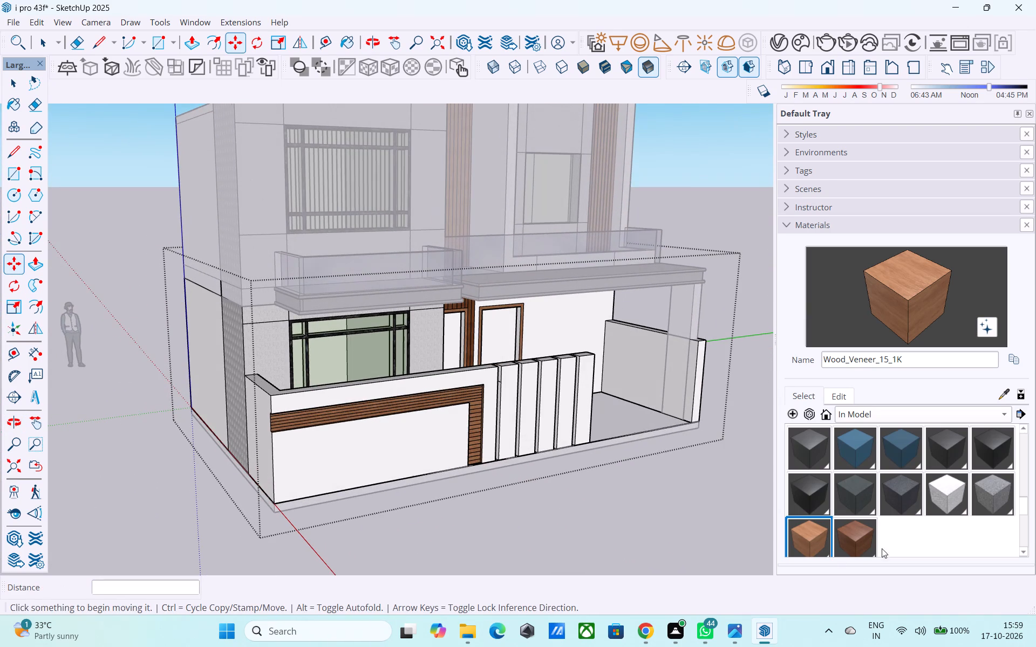
click(944, 498)
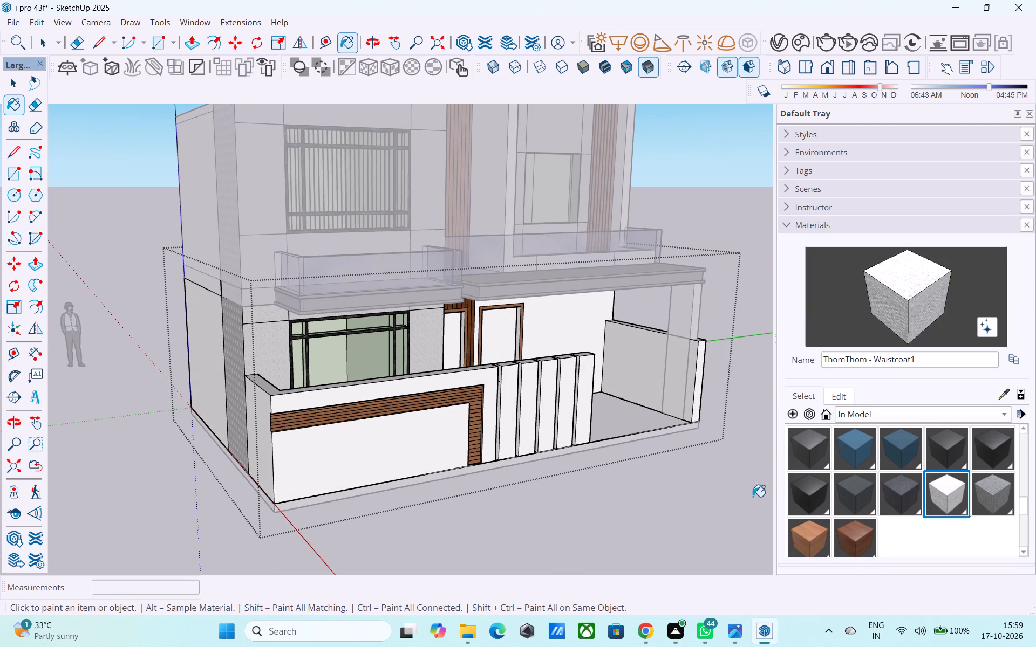
click(401, 461)
click(378, 388)
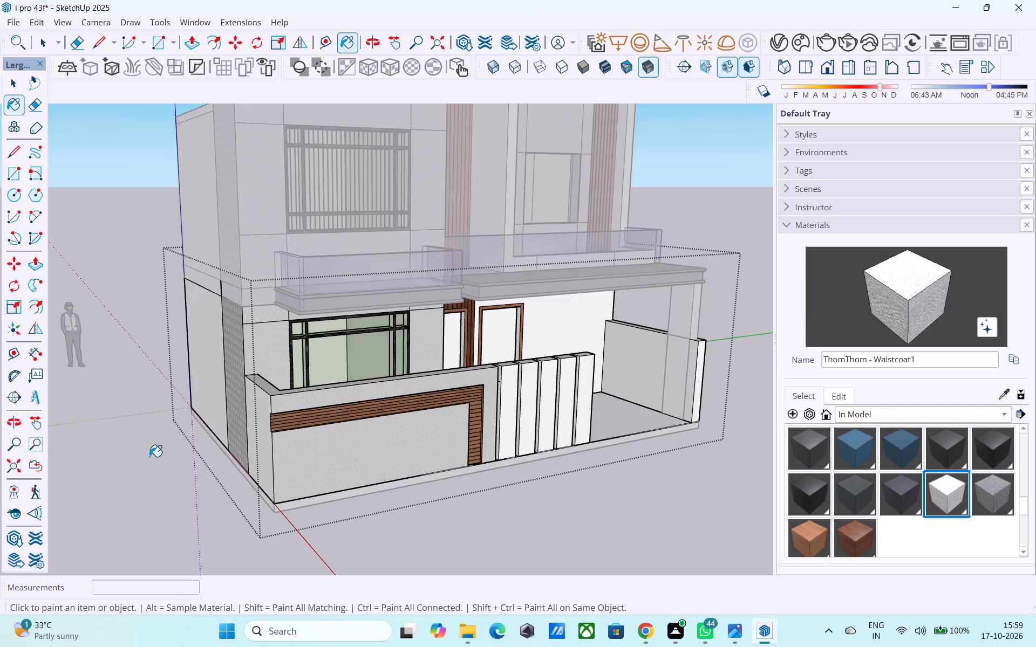
Paint the front faces of the five grooved wall panels with the ThomThom - Waistcoat1 material.
scroll(149, 457, down, 3)
middle_drag(387, 414, 227, 423)
scroll(272, 421, up, 3)
scroll(229, 430, down, 3)
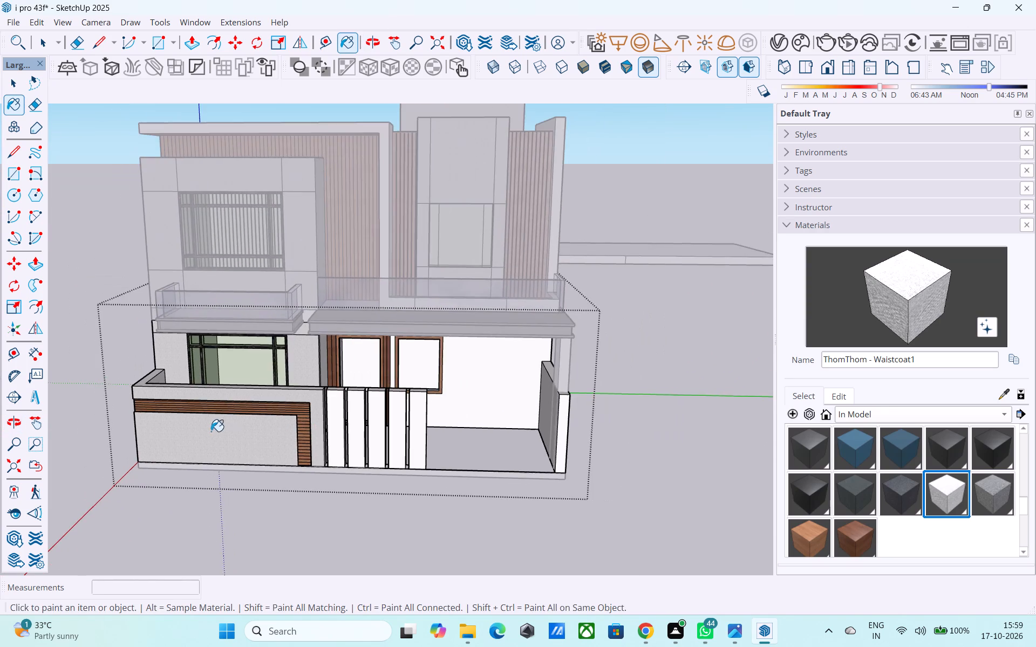
scroll(332, 402, up, 9)
click(334, 403)
click(380, 408)
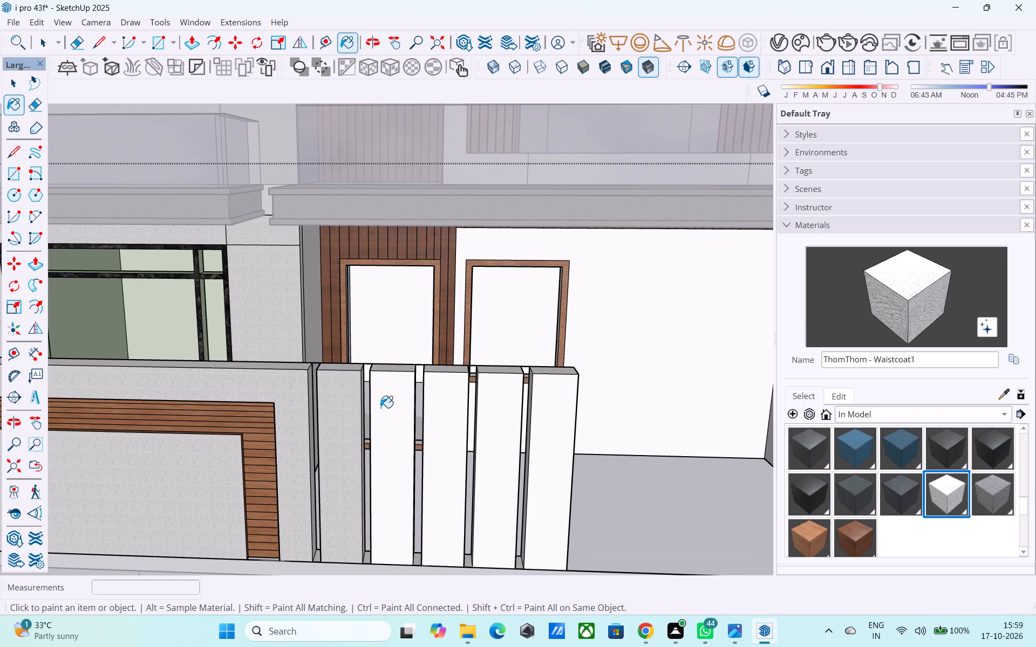
click(446, 414)
click(497, 415)
click(556, 429)
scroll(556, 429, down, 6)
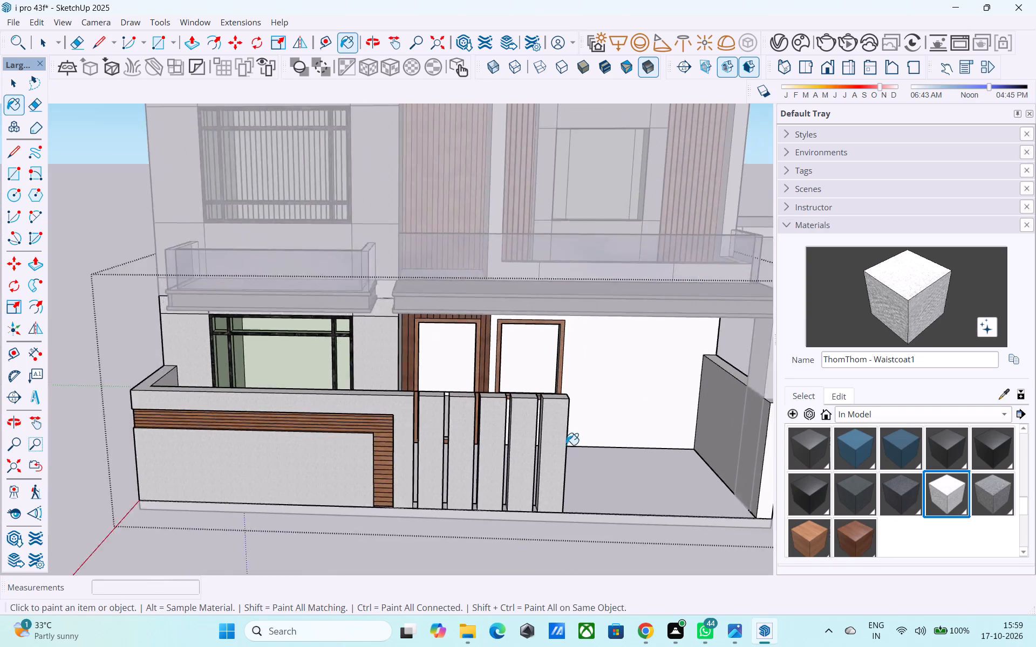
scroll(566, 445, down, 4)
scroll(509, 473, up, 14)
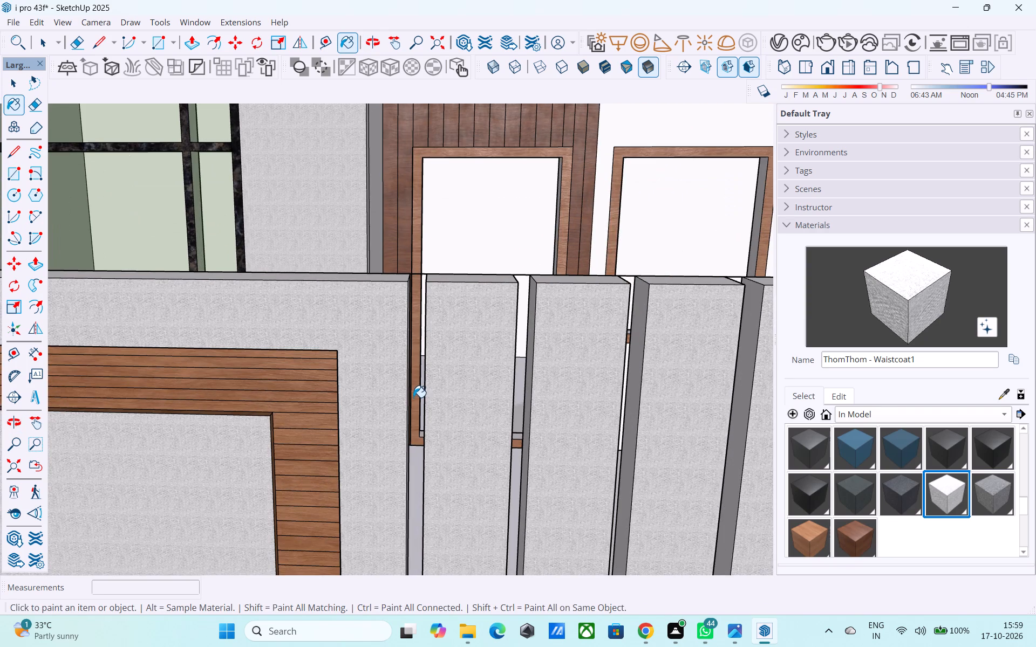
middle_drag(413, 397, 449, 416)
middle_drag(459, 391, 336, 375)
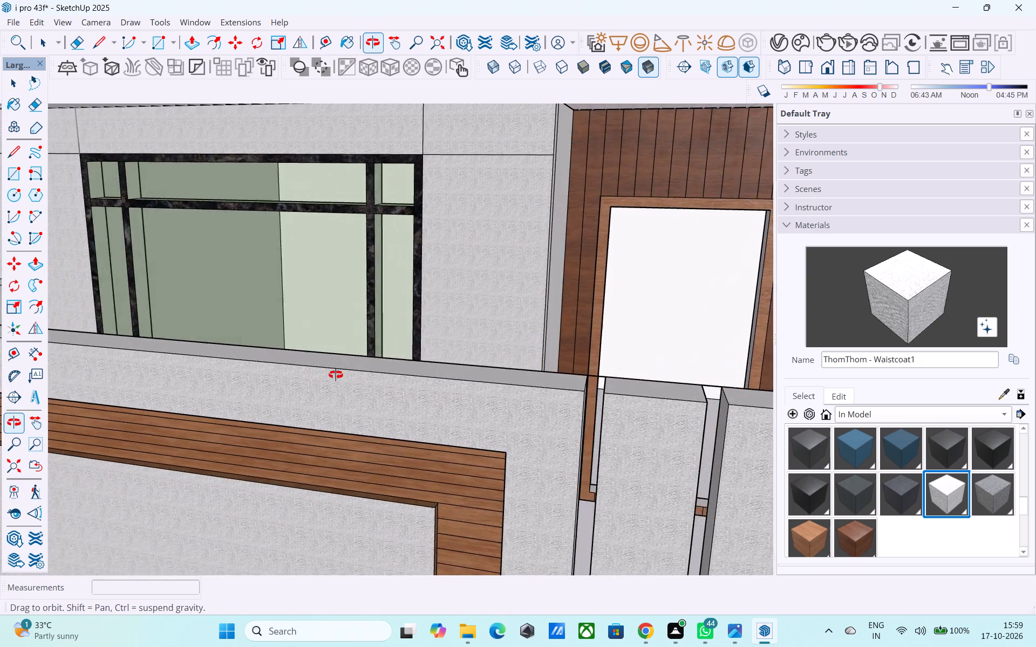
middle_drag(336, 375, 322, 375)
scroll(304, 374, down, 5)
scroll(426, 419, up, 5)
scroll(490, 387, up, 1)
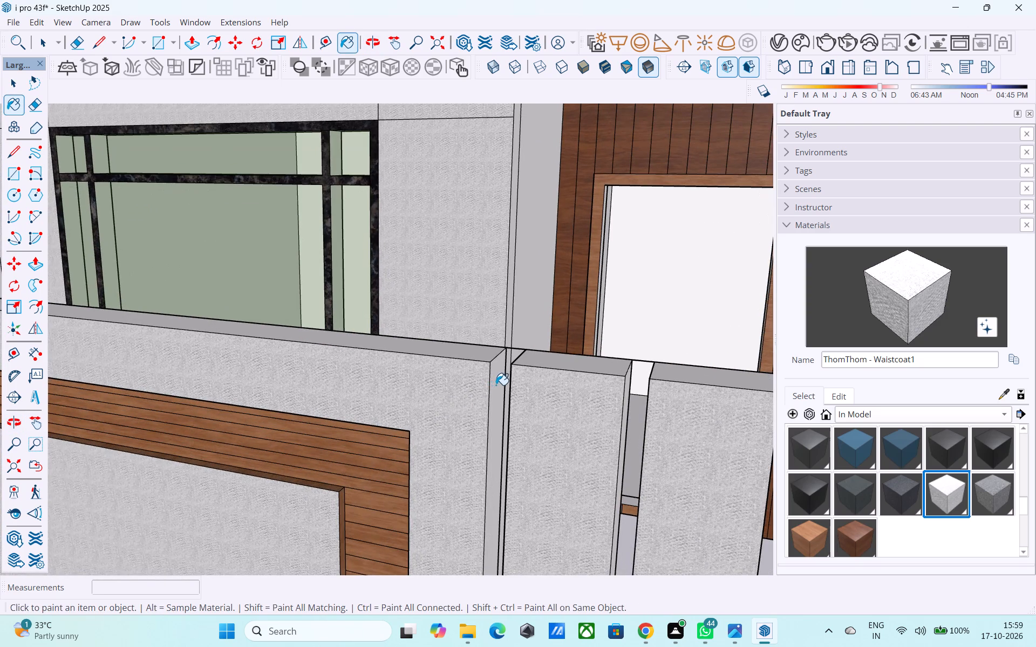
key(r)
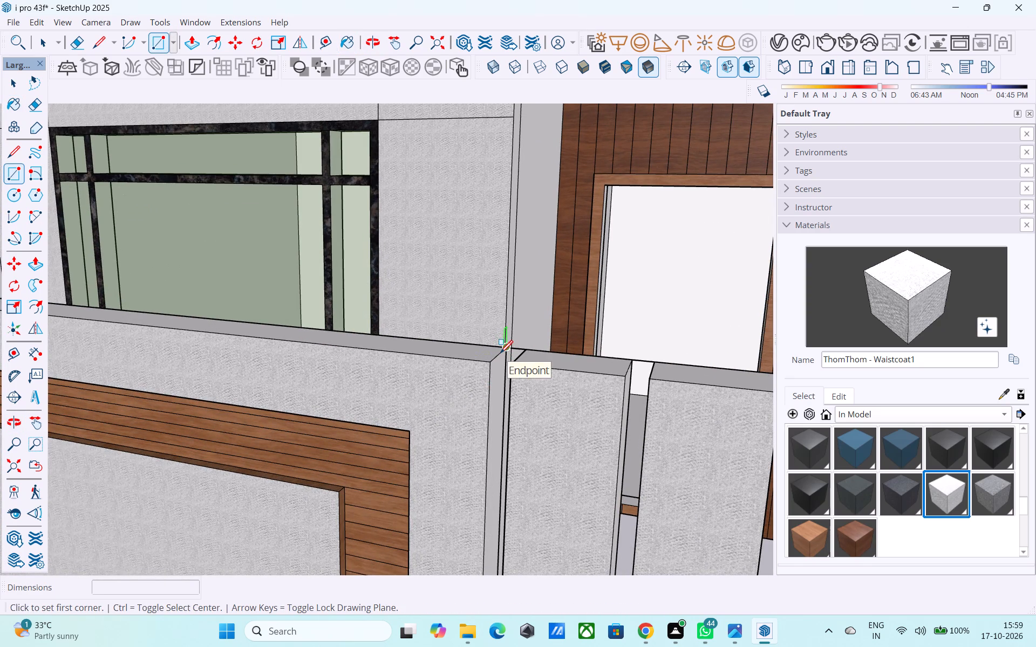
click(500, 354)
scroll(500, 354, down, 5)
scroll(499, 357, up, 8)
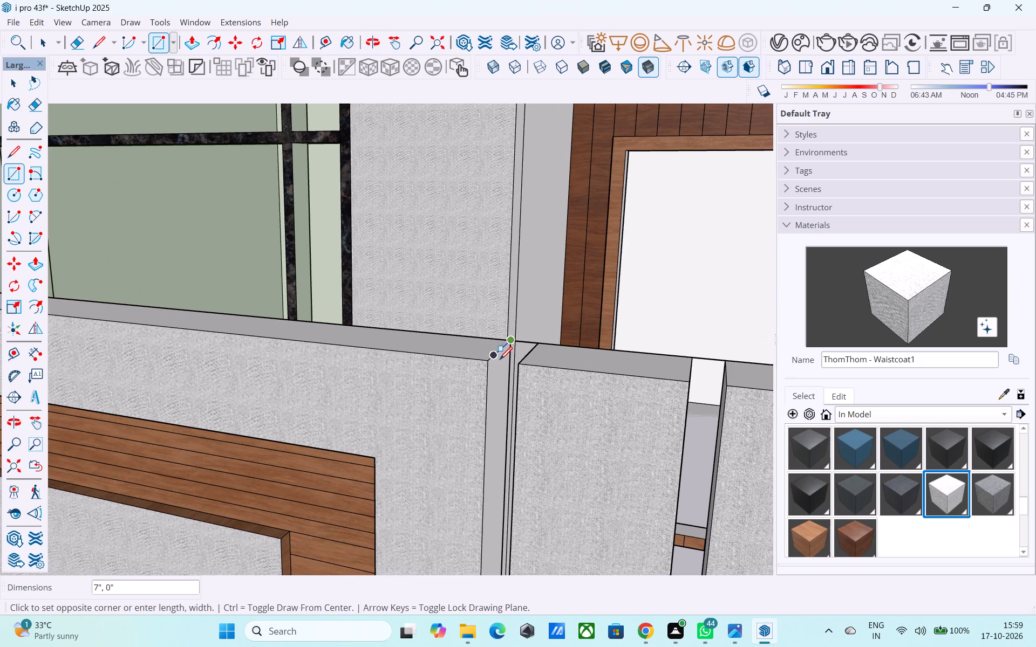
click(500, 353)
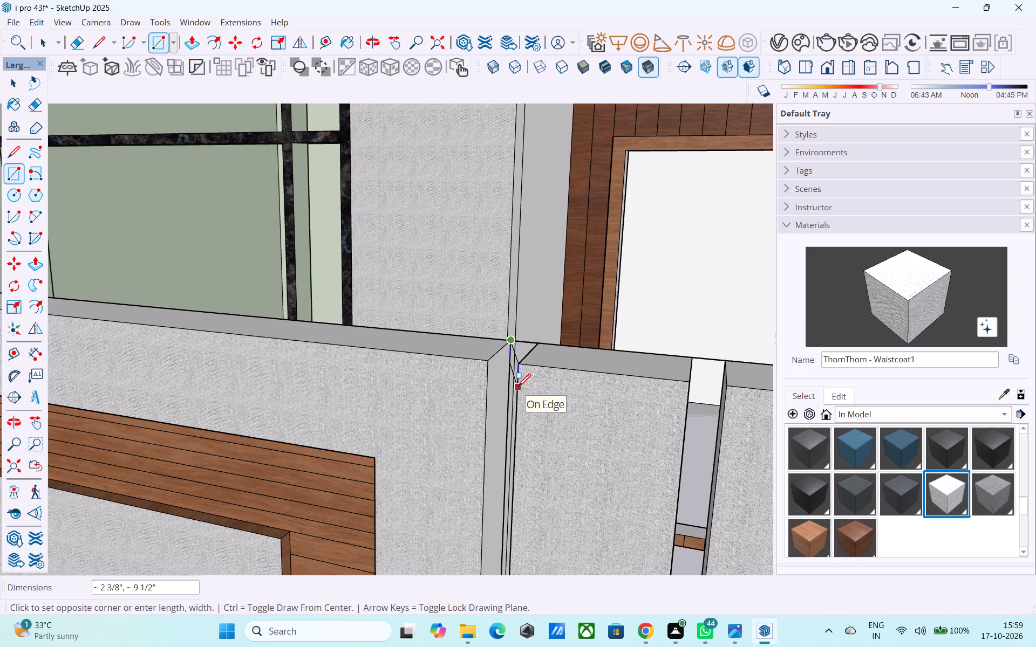
Draw a full-height vertical rectangle at mid-depth across the first groove, the one nearest the veneer band, to close it.
key(r)
click(495, 352)
scroll(514, 465, down, 8)
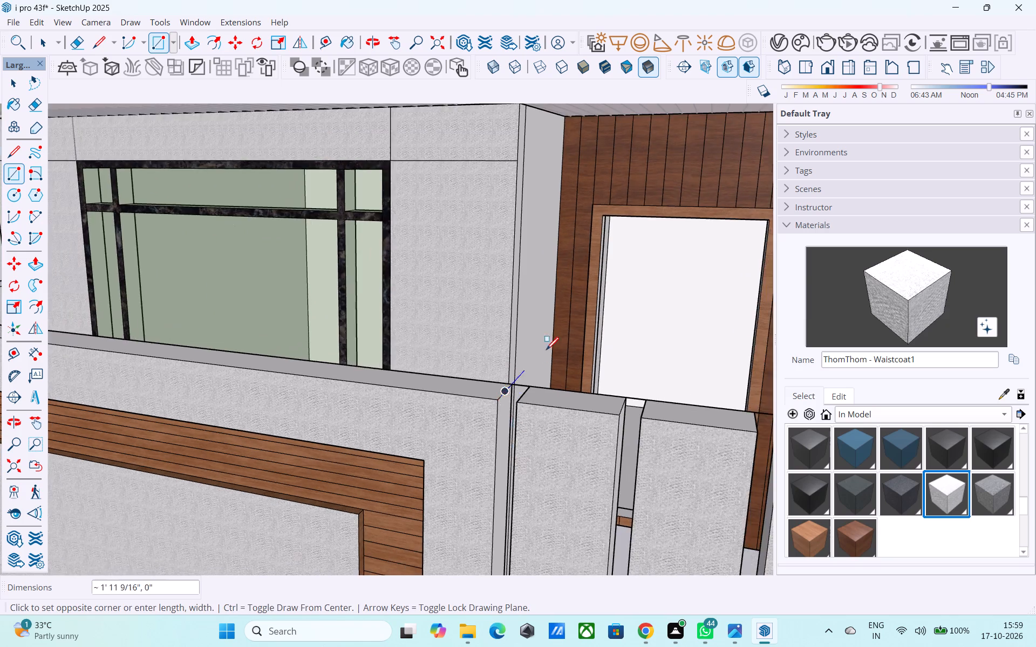
scroll(546, 351, down, 7)
middle_drag(527, 557, 571, 557)
scroll(608, 486, up, 18)
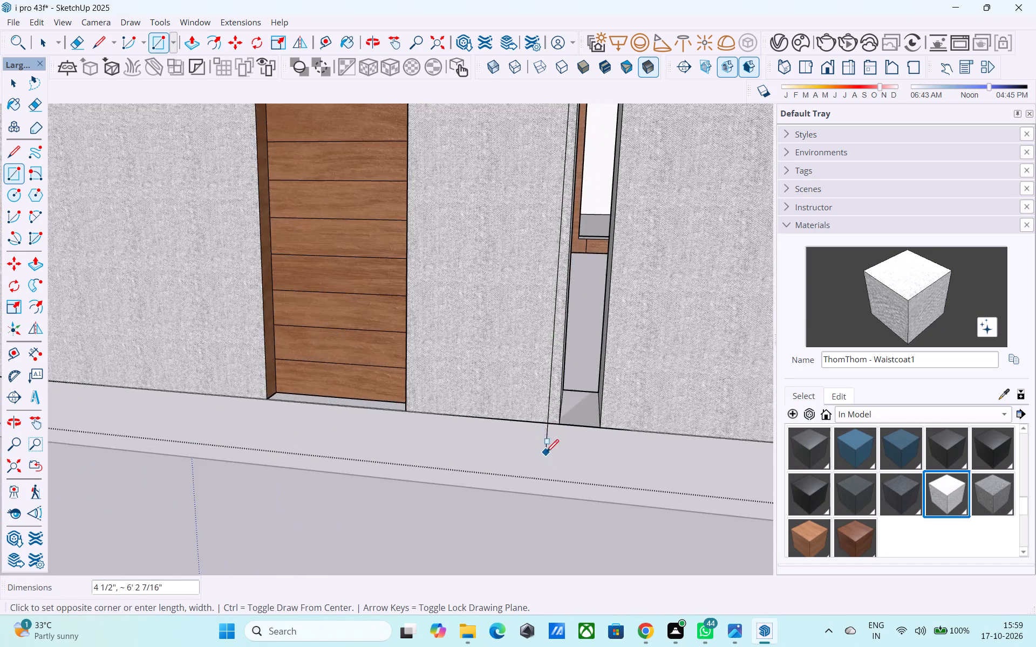
scroll(546, 453, up, 4)
middle_drag(572, 422, 628, 462)
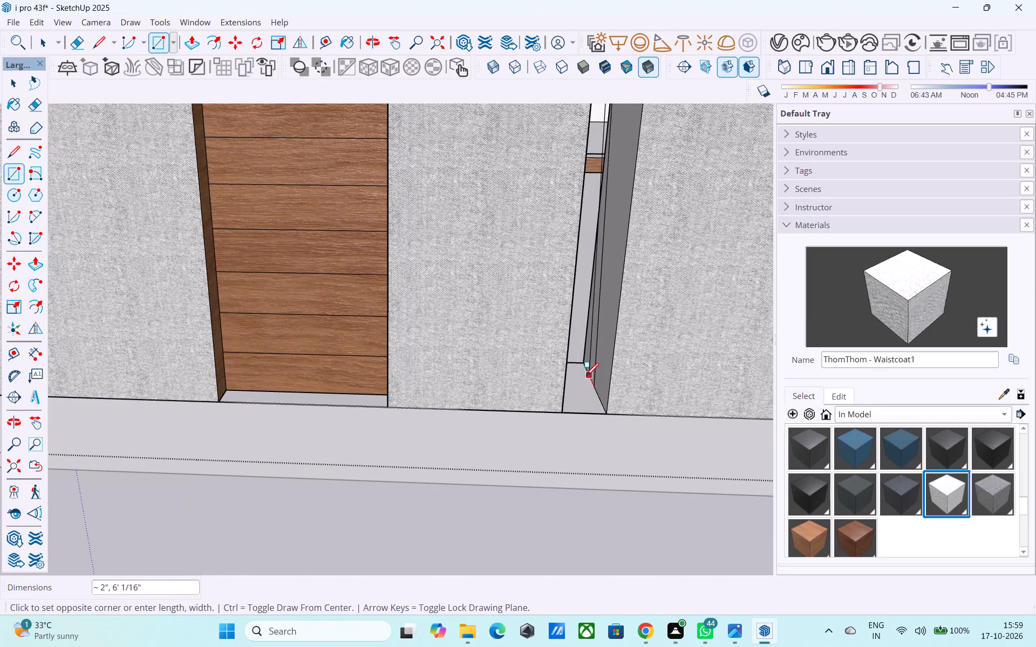
click(592, 382)
Draw a 6' by 3" vertical rectangle at mid-depth across the second groove from the veneer band, closing it.
scroll(394, 431, down, 15)
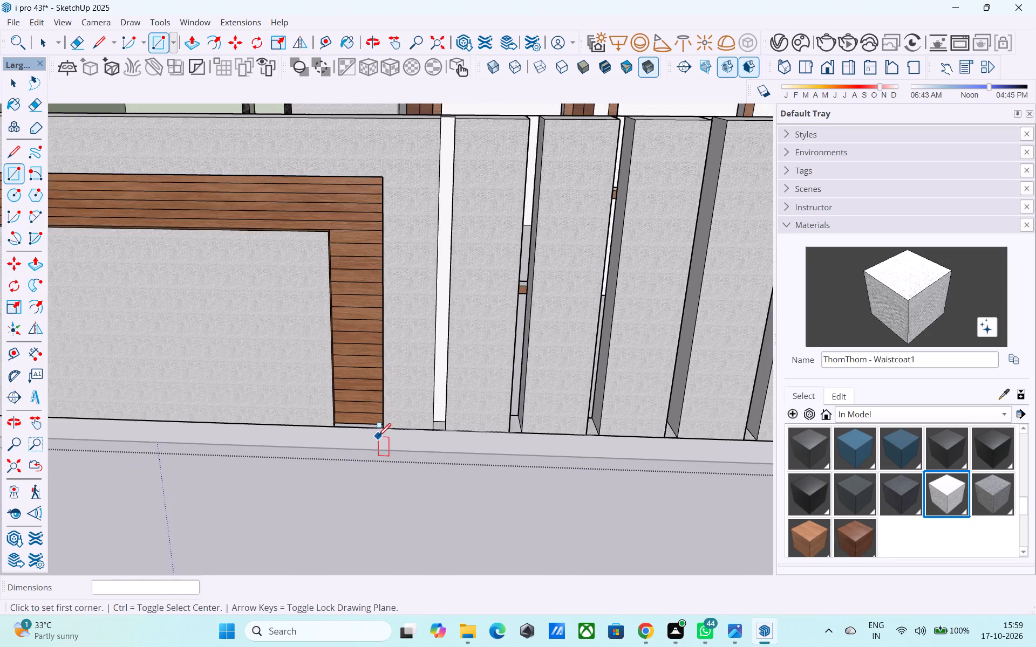
scroll(378, 437, down, 2)
middle_drag(447, 432, 318, 510)
middle_drag(159, 448, 358, 397)
scroll(172, 452, up, 1)
scroll(390, 383, down, 5)
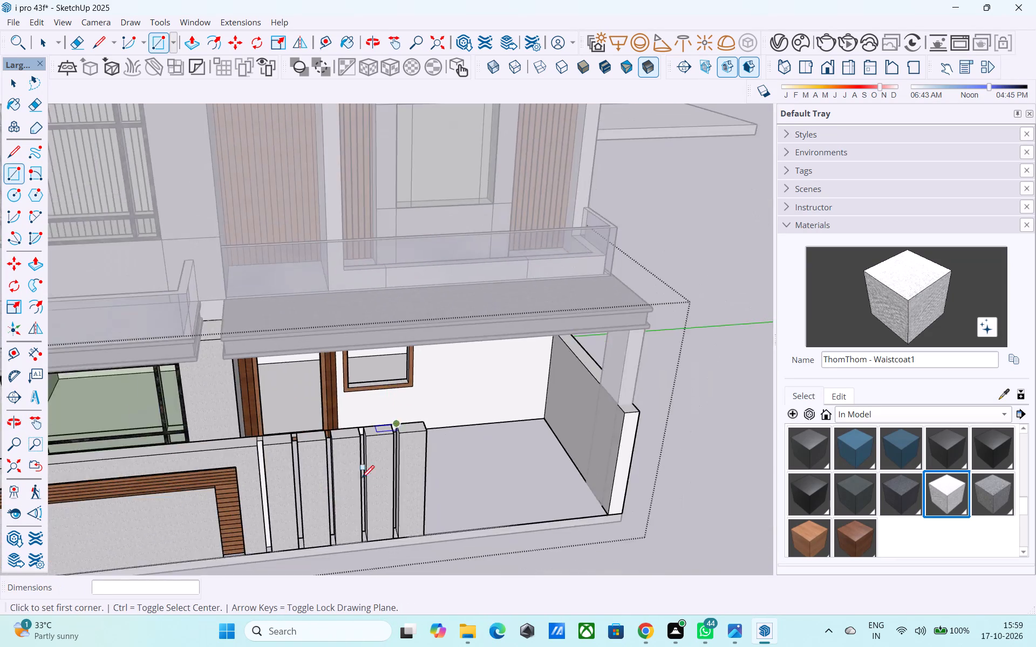
scroll(321, 490, up, 9)
middle_drag(265, 433, 234, 435)
scroll(241, 401, up, 7)
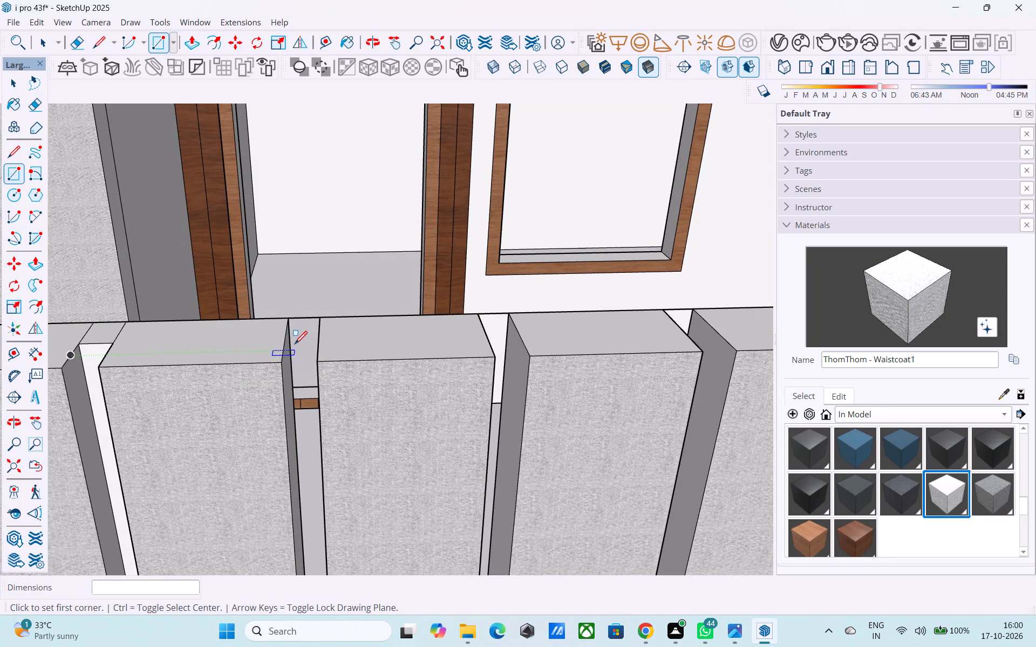
click(284, 342)
scroll(287, 347, down, 12)
scroll(294, 506, up, 3)
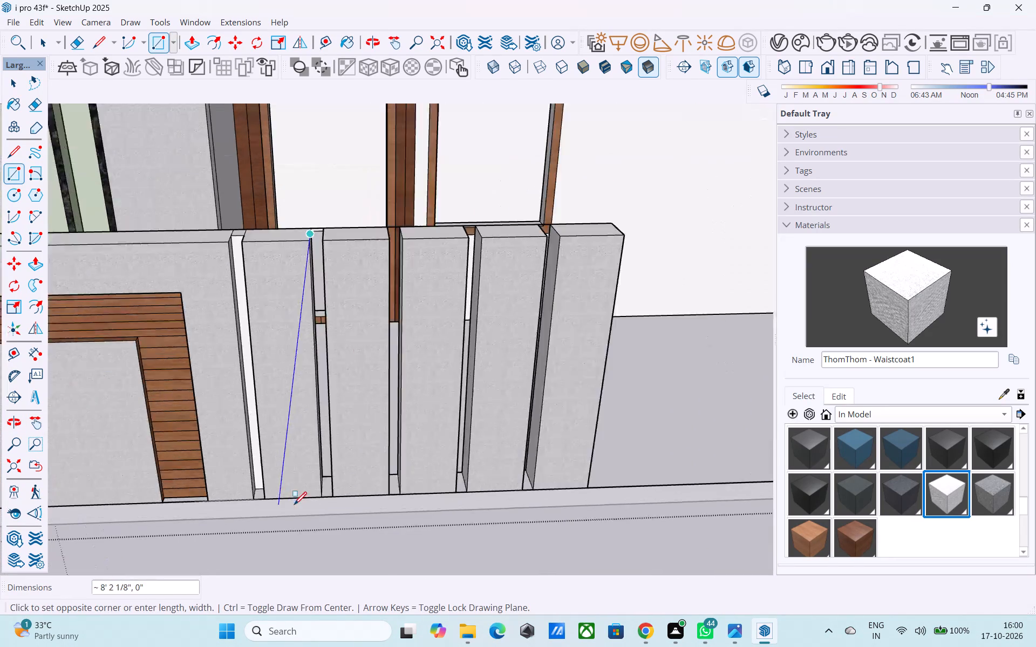
scroll(294, 506, up, 20)
scroll(294, 506, up, 1)
middle_drag(351, 480, 398, 462)
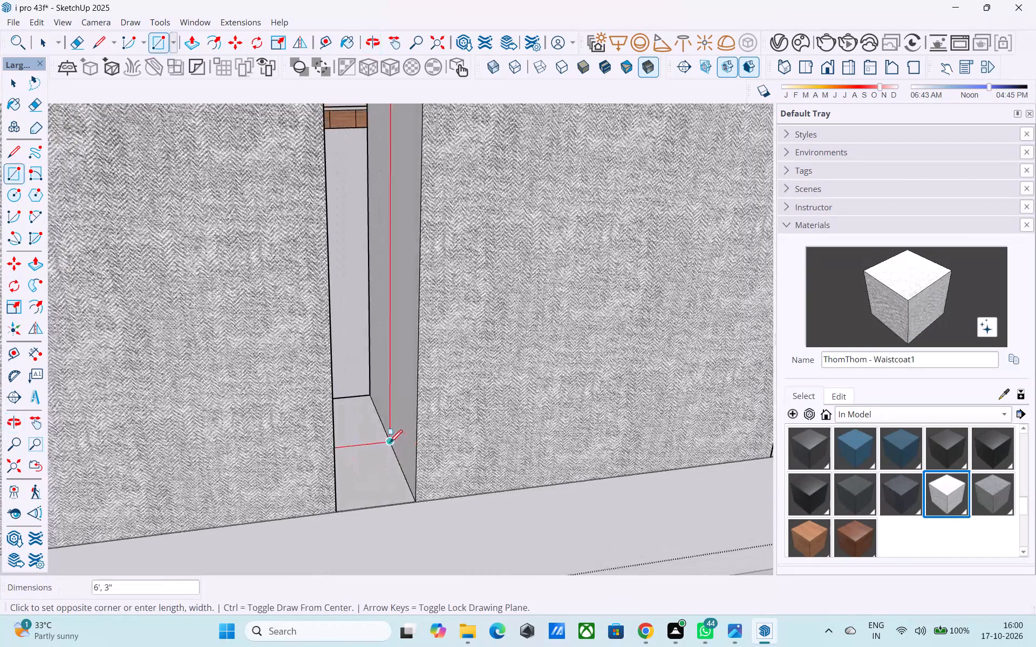
click(390, 444)
Draw a 6' by 3" vertical rectangle at mid-depth across the third groove from the veneer band, closing it.
scroll(258, 463, down, 20)
scroll(258, 463, down, 1)
middle_drag(379, 450, 335, 465)
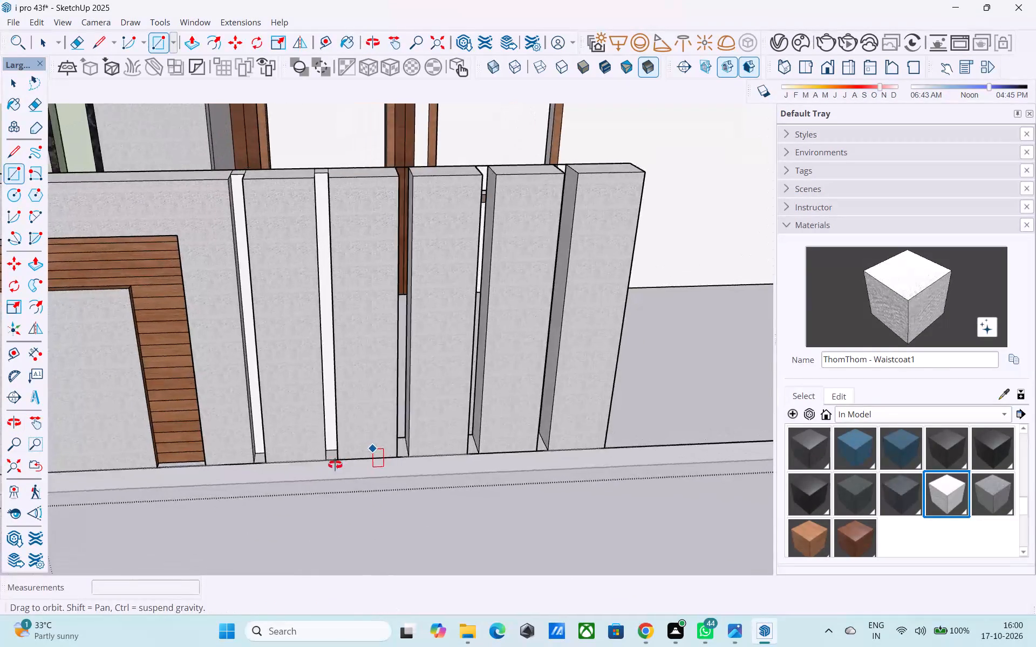
middle_drag(335, 465, 219, 477)
scroll(405, 199, up, 7)
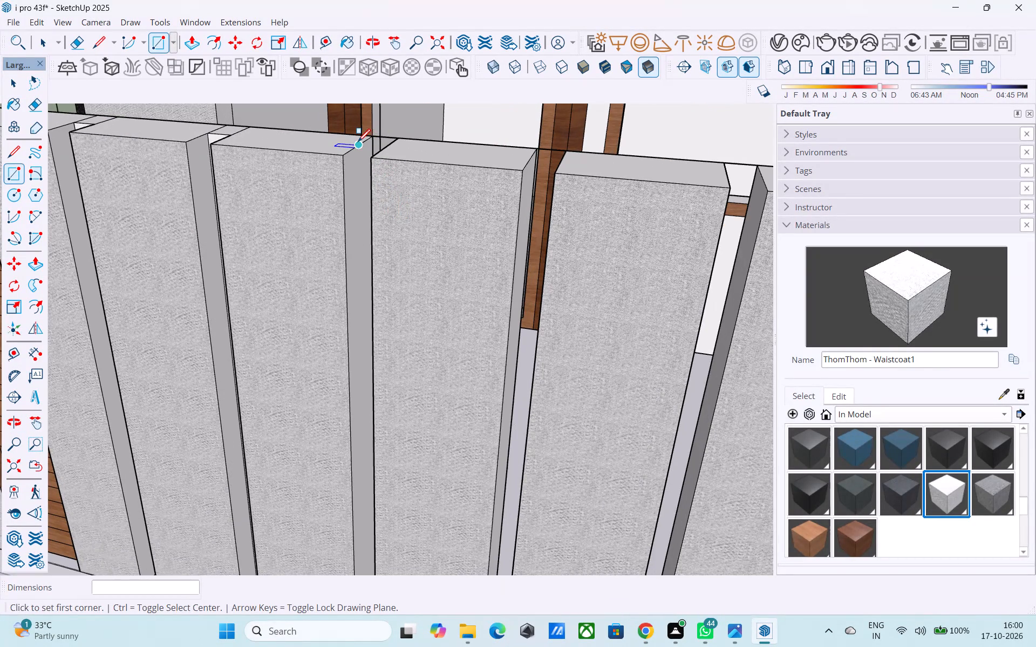
click(358, 143)
scroll(358, 144, down, 11)
middle_drag(359, 260, 406, 270)
scroll(427, 313, up, 8)
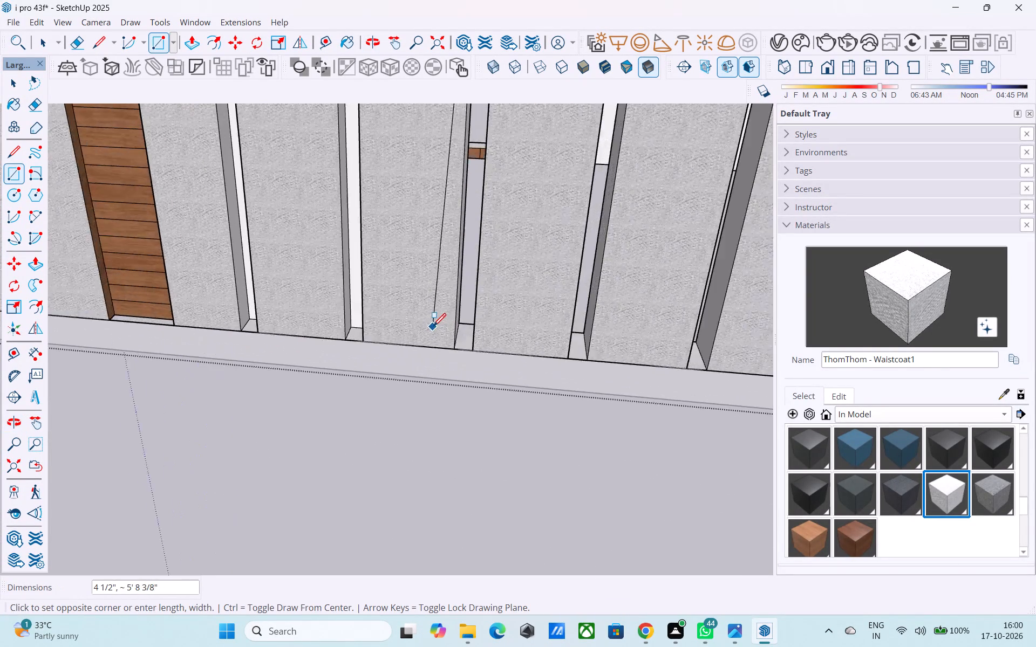
scroll(433, 327, up, 11)
middle_drag(471, 328, 503, 326)
scroll(504, 327, up, 3)
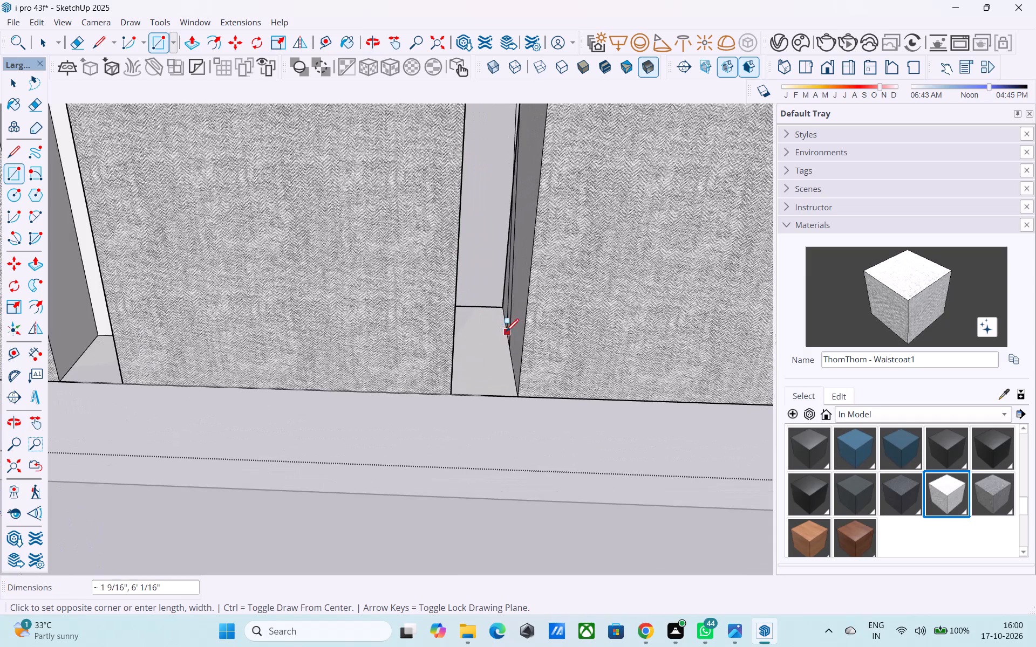
scroll(506, 333, up, 6)
click(513, 363)
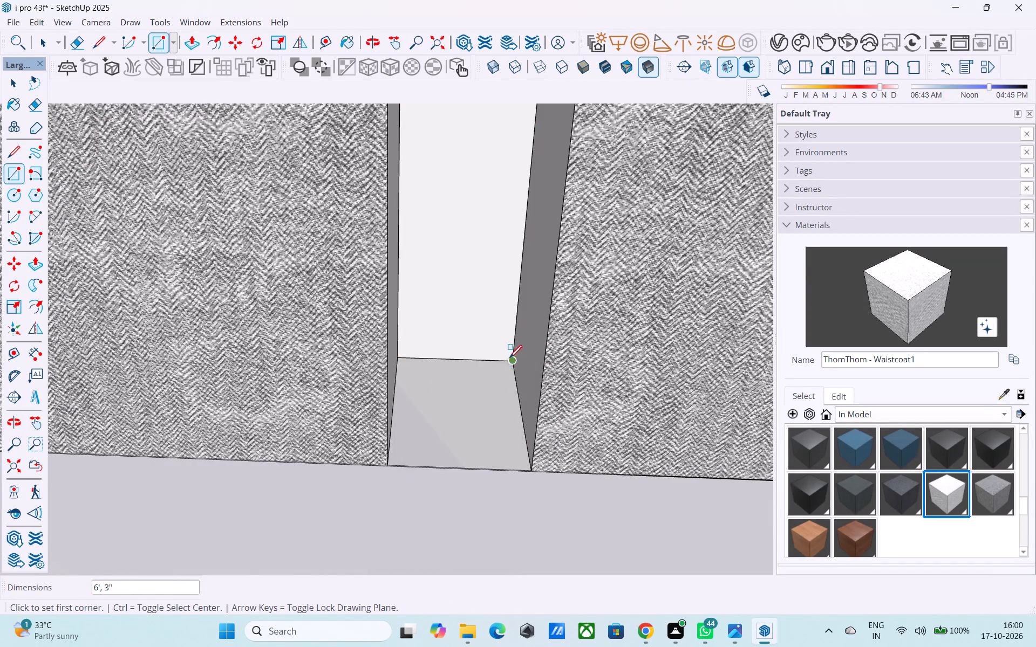
Draw a full-height vertical rectangle at mid-depth across the fourth groove from the veneer band, closing it.
scroll(487, 364, down, 20)
scroll(487, 364, down, 6)
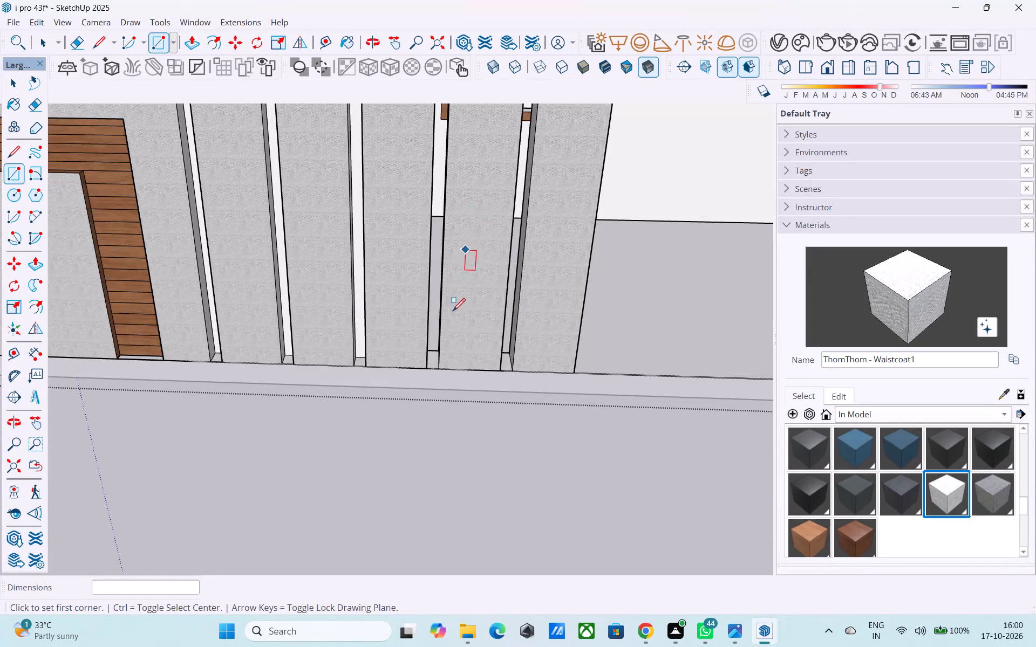
scroll(449, 346, down, 6)
middle_drag(456, 190, 429, 180)
scroll(368, 214, up, 7)
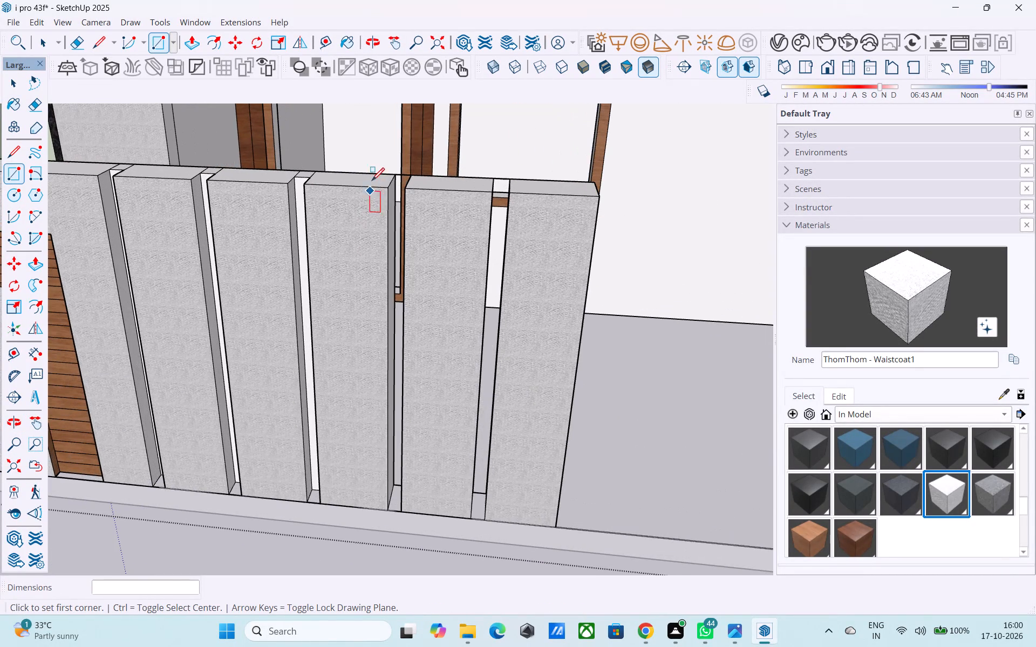
scroll(389, 182, up, 7)
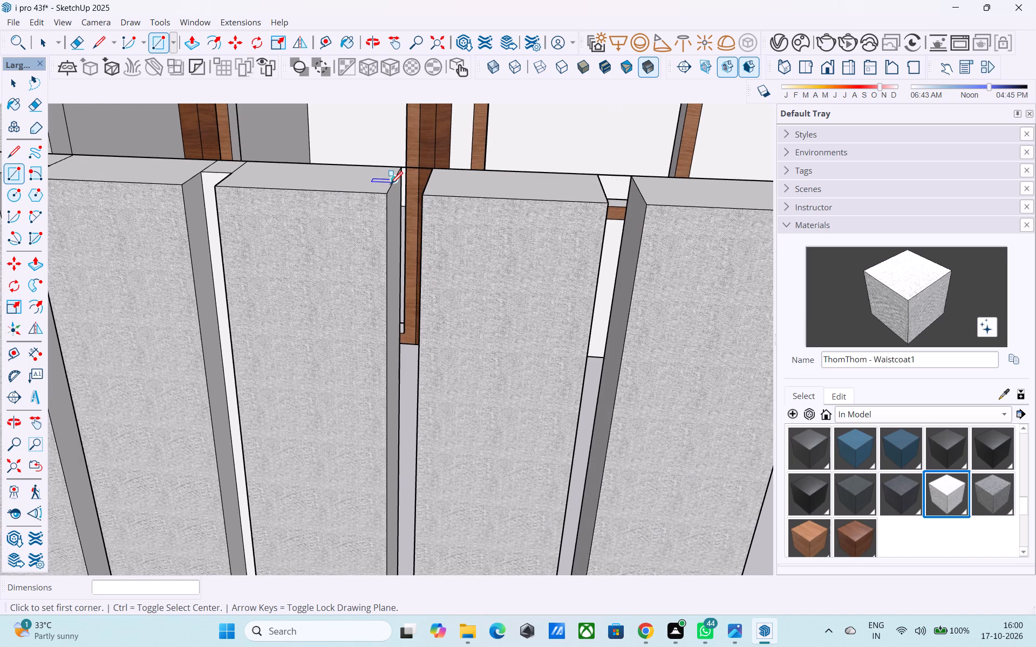
click(391, 185)
scroll(405, 278, down, 11)
middle_drag(360, 342, 485, 326)
scroll(479, 338, up, 9)
middle_drag(492, 378, 383, 366)
scroll(465, 366, up, 12)
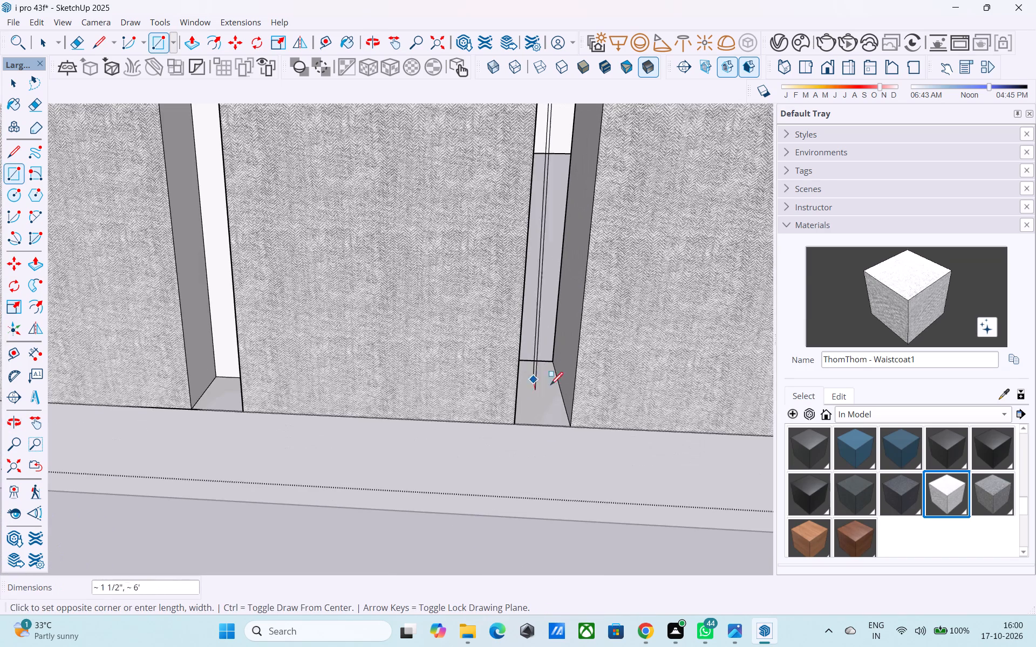
click(558, 389)
Draw a 6' by 3" vertical rectangle at mid-depth across the fifth groove, the one nearest the gate opening.
scroll(479, 394, down, 16)
scroll(432, 316, down, 3)
middle_drag(488, 302, 456, 362)
scroll(454, 361, down, 1)
scroll(435, 324, up, 12)
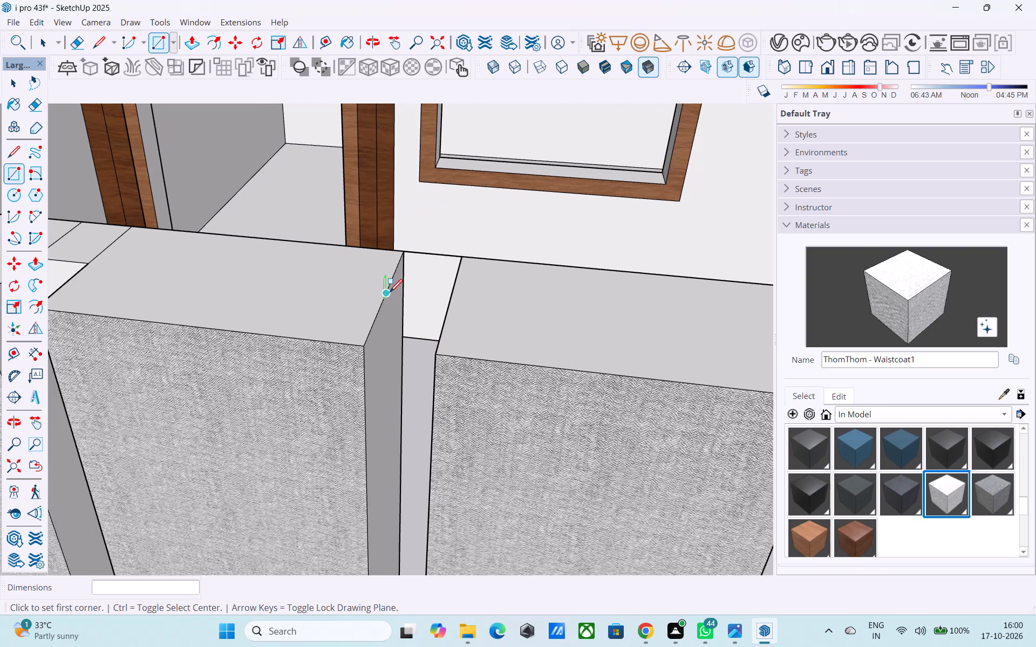
click(390, 293)
scroll(390, 292, down, 16)
middle_drag(419, 356, 468, 342)
scroll(468, 354, up, 2)
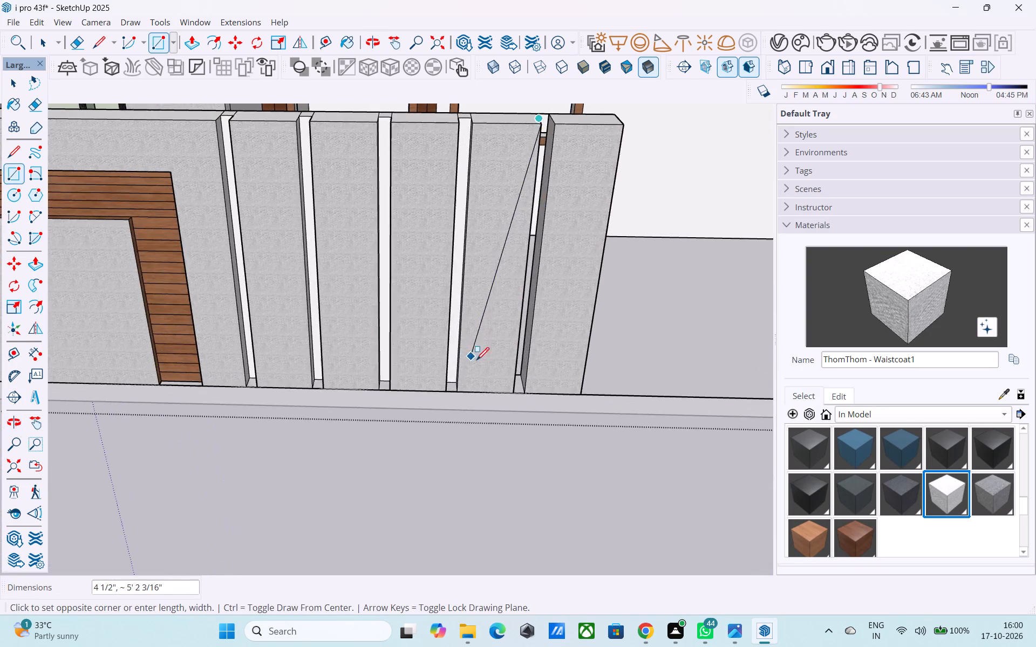
scroll(476, 361, up, 10)
scroll(343, 367, down, 4)
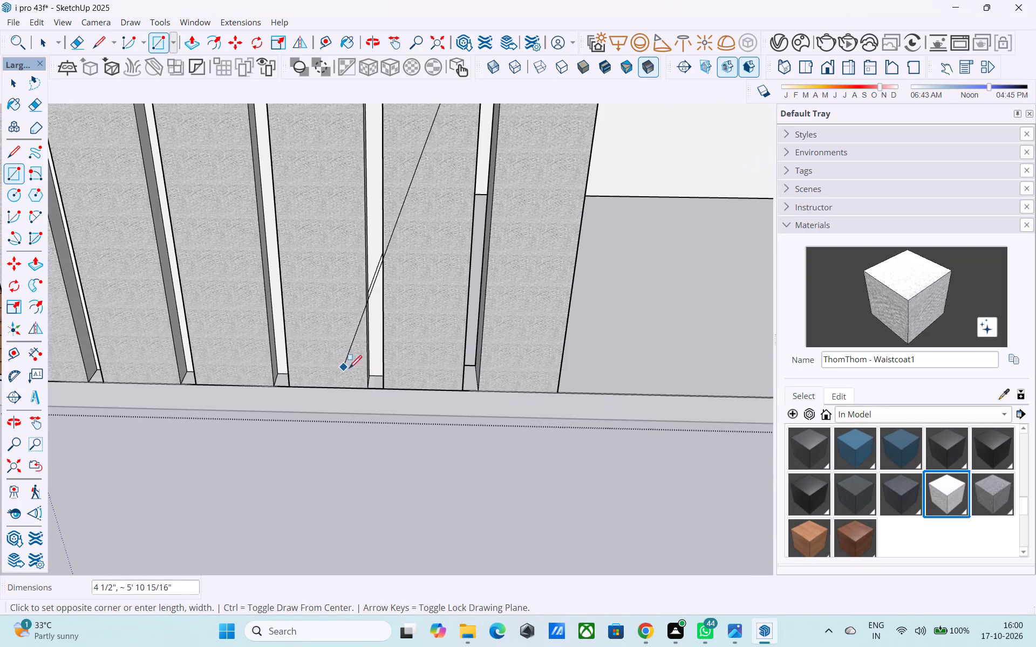
scroll(433, 366, up, 11)
click(526, 378)
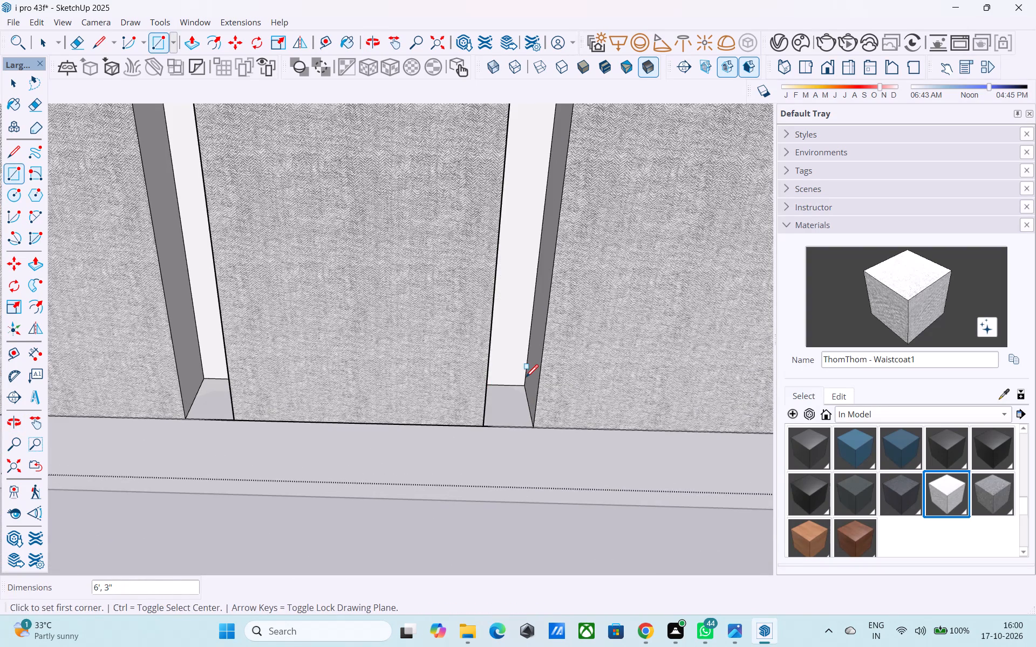
Paint the recessed infill faces in all five boundary wall grooves with the Wood_Veneer_15_1K1 material.
scroll(526, 378, down, 20)
scroll(526, 378, down, 1)
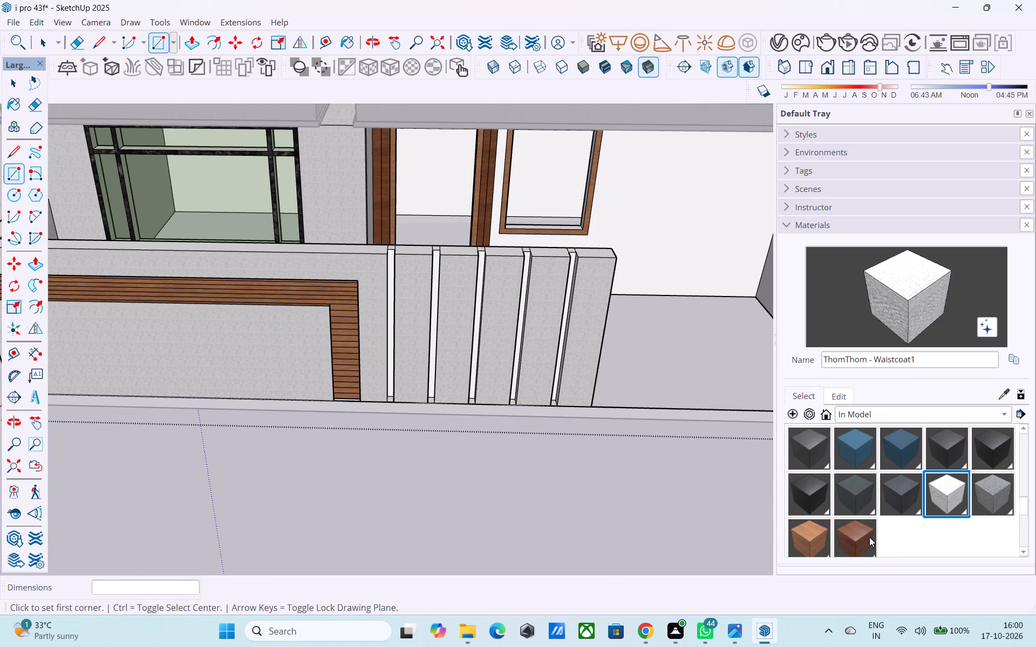
click(865, 535)
scroll(393, 261, up, 9)
click(390, 259)
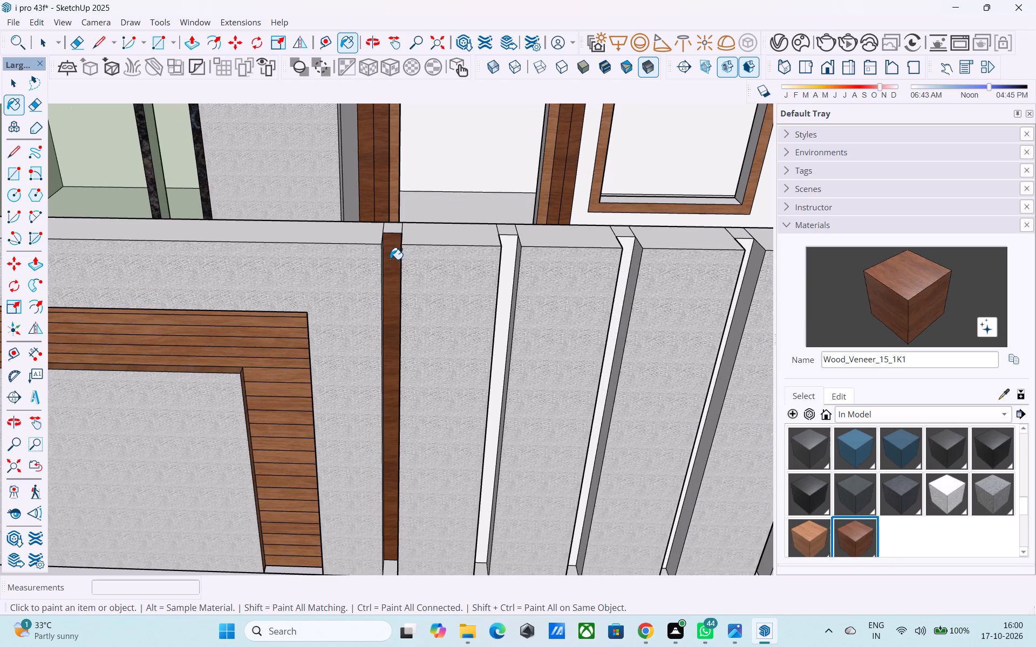
click(507, 256)
scroll(288, 295, down, 4)
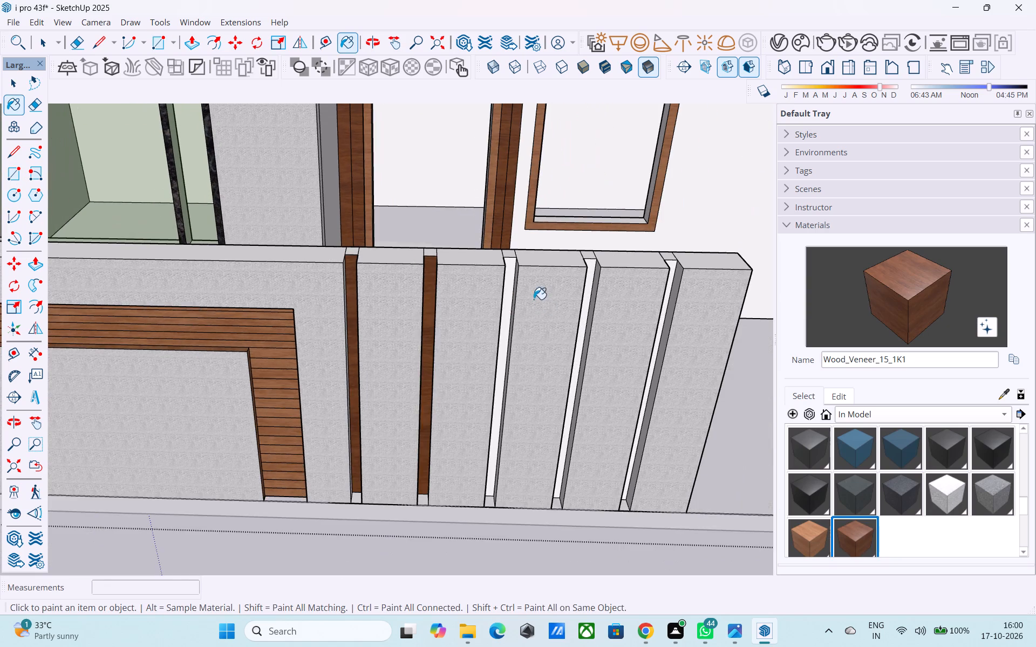
scroll(535, 300, up, 4)
click(500, 269)
scroll(342, 286, down, 5)
middle_drag(486, 291, 88, 325)
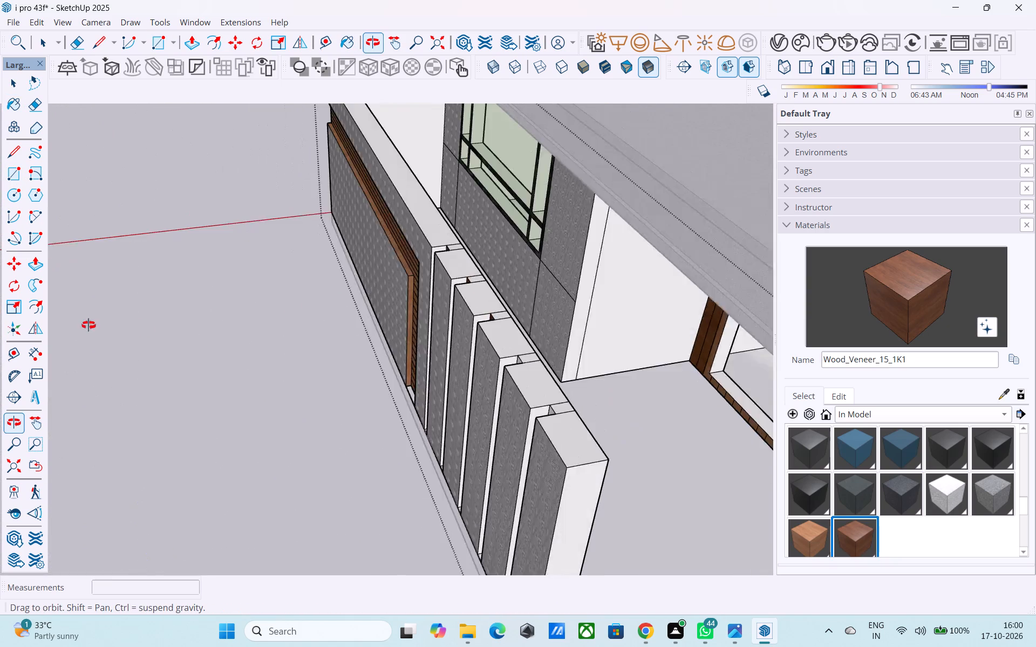
middle_drag(88, 325, 84, 324)
middle_drag(541, 350, 599, 314)
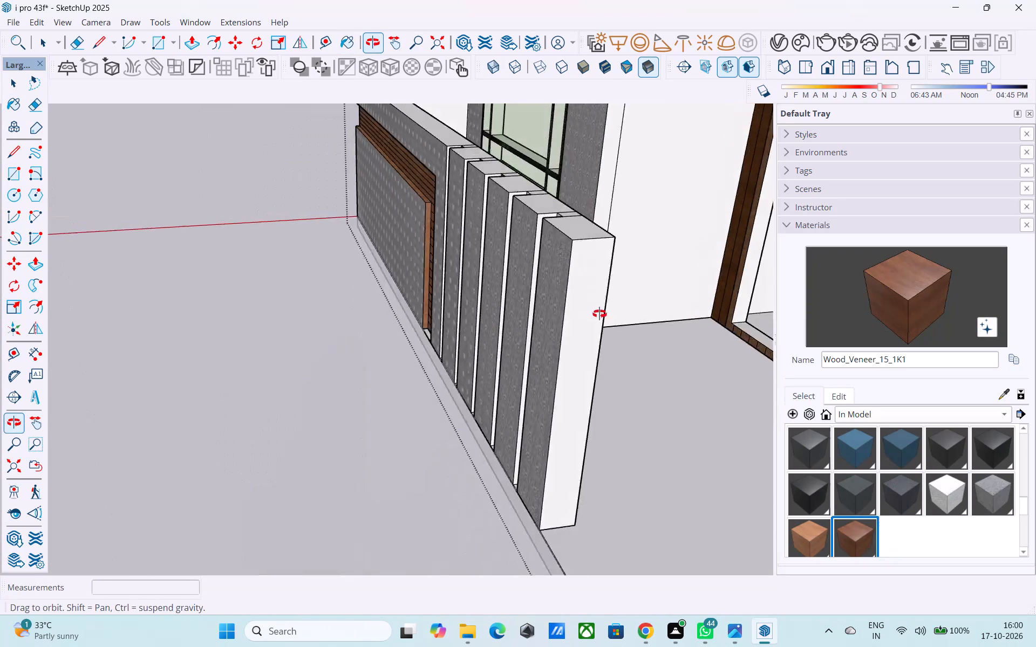
middle_drag(599, 314, 611, 317)
scroll(282, 314, down, 9)
middle_drag(440, 346, 556, 395)
scroll(720, 371, up, 7)
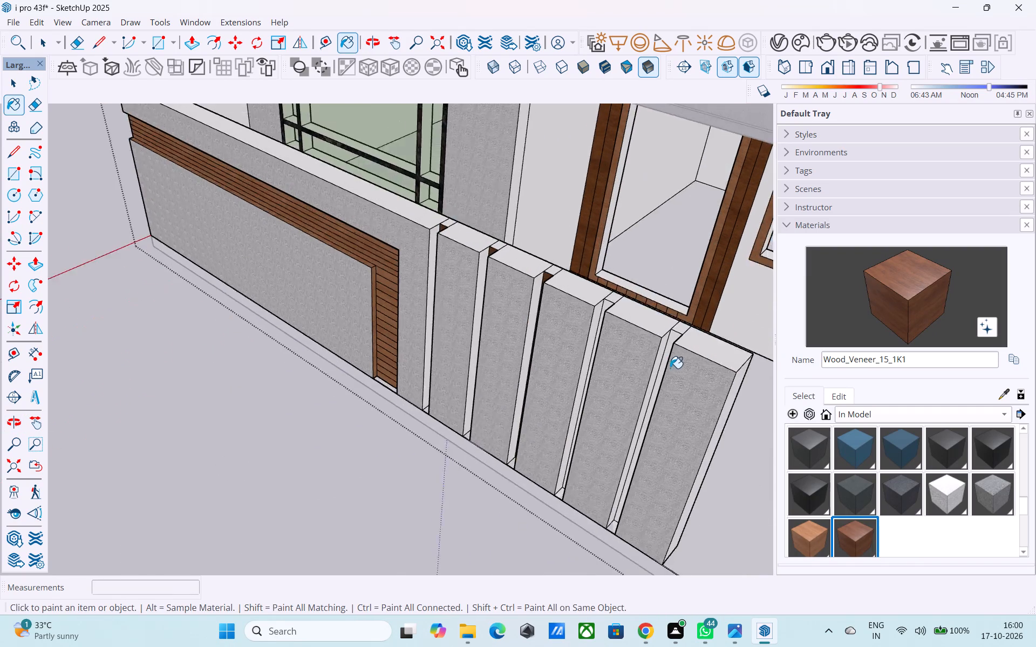
scroll(670, 368, up, 11)
click(676, 309)
click(516, 228)
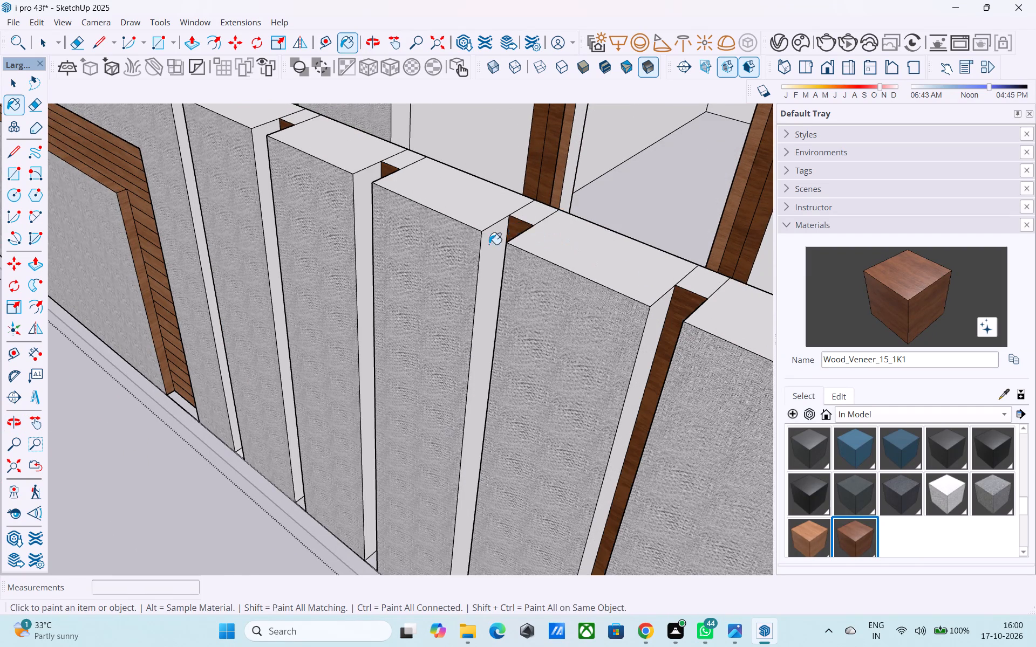
Examine the grooved, veneered boundary wall against the whole front elevation of the house.
scroll(425, 264, down, 17)
middle_drag(340, 391, 506, 305)
scroll(407, 313, down, 5)
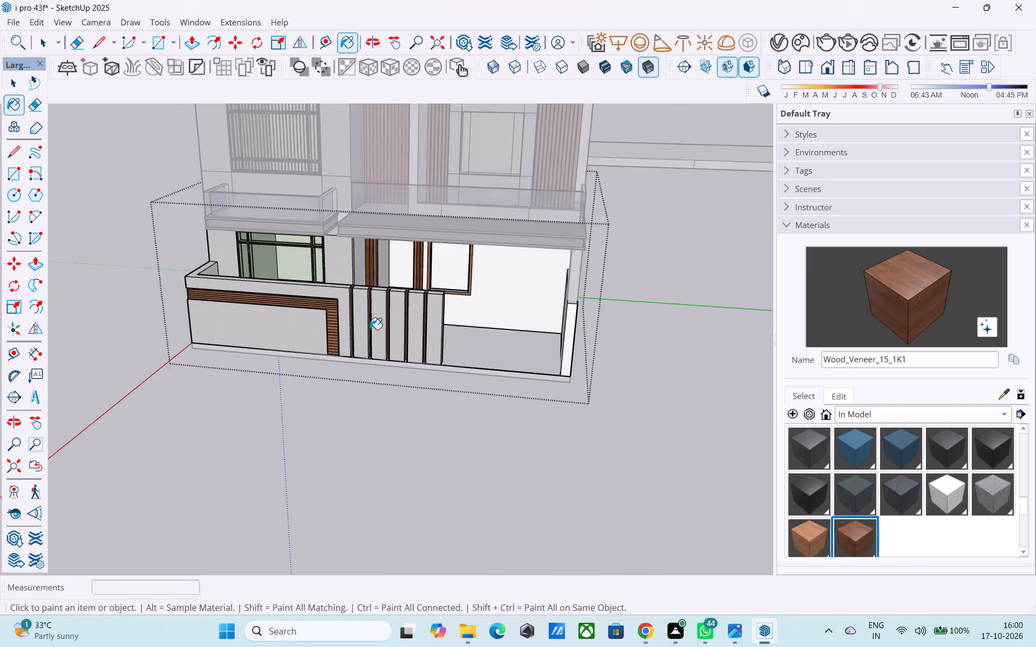
scroll(356, 331, down, 8)
middle_drag(321, 362, 420, 236)
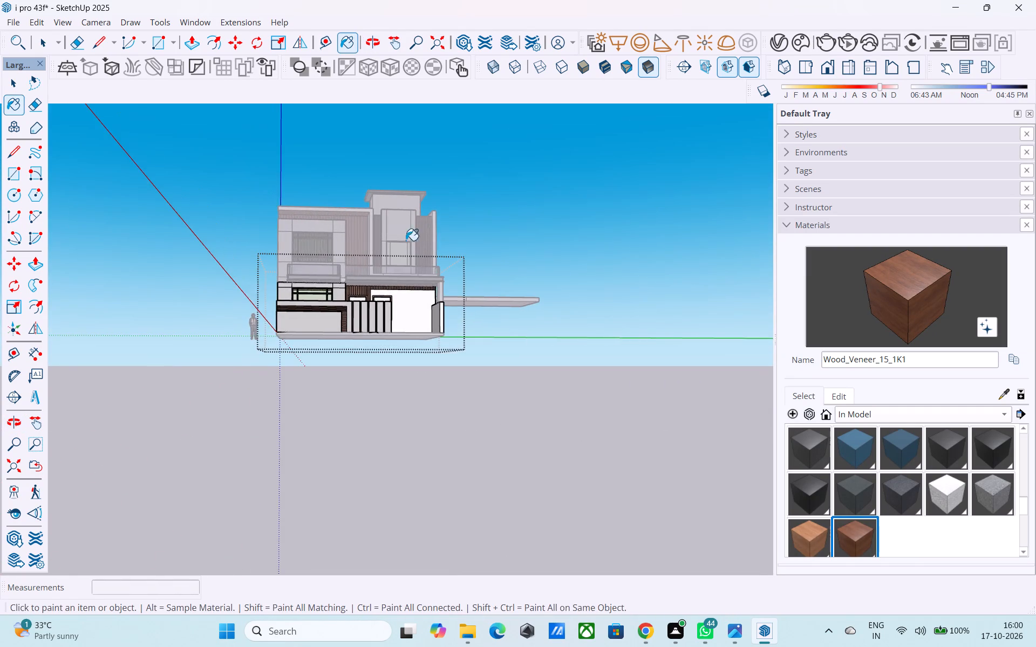
scroll(302, 263, up, 10)
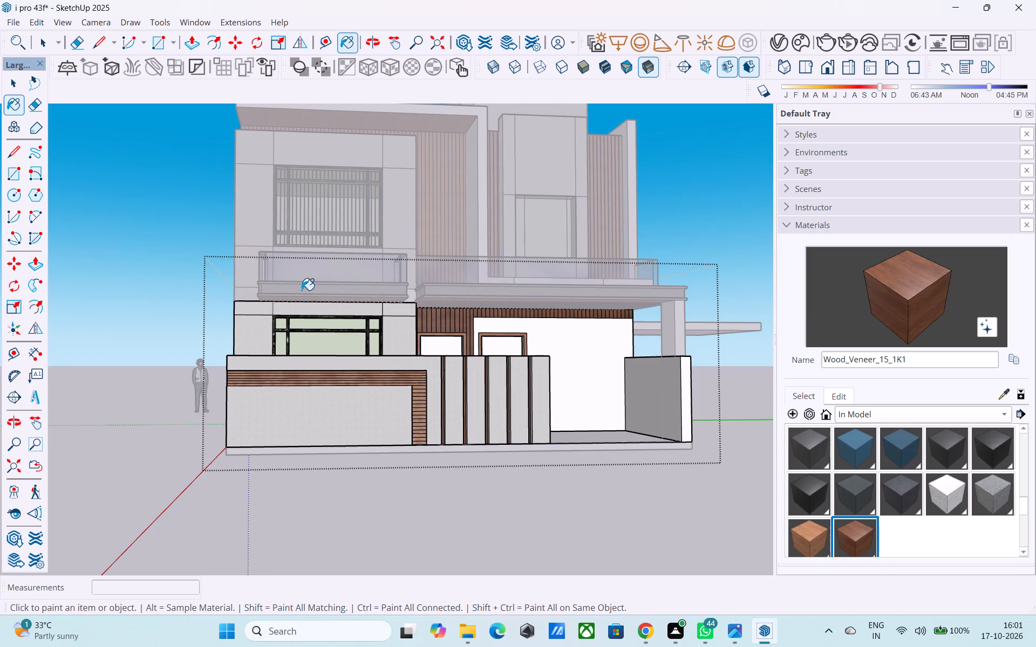
middle_drag(313, 264, 306, 272)
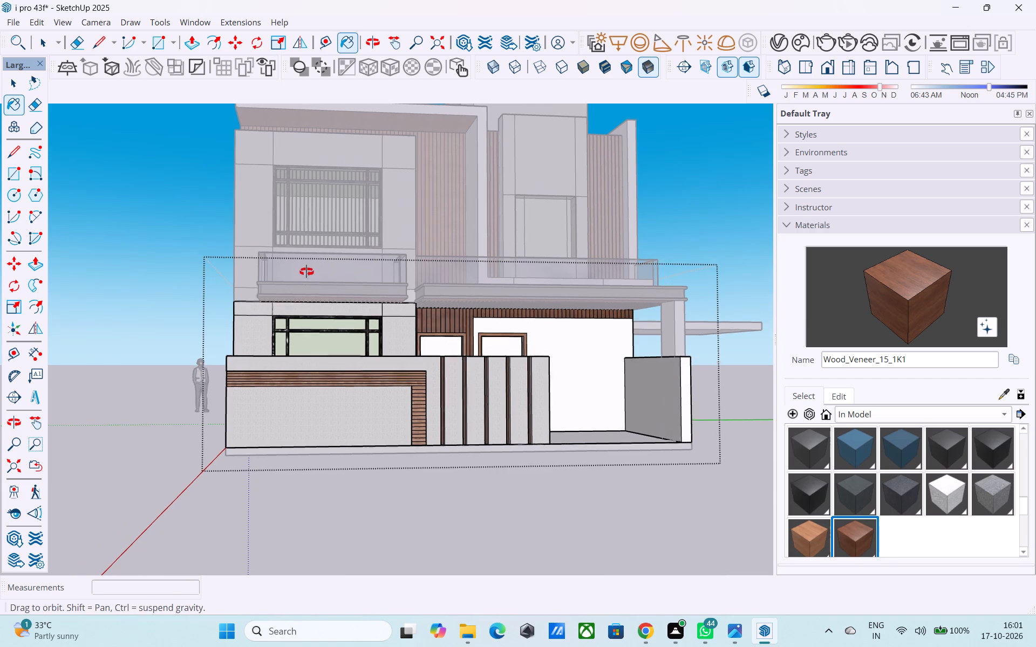
middle_drag(306, 272, 180, 360)
middle_drag(301, 372, 286, 352)
scroll(299, 350, down, 5)
Leave the ground-floor group and save the model.
key(space)
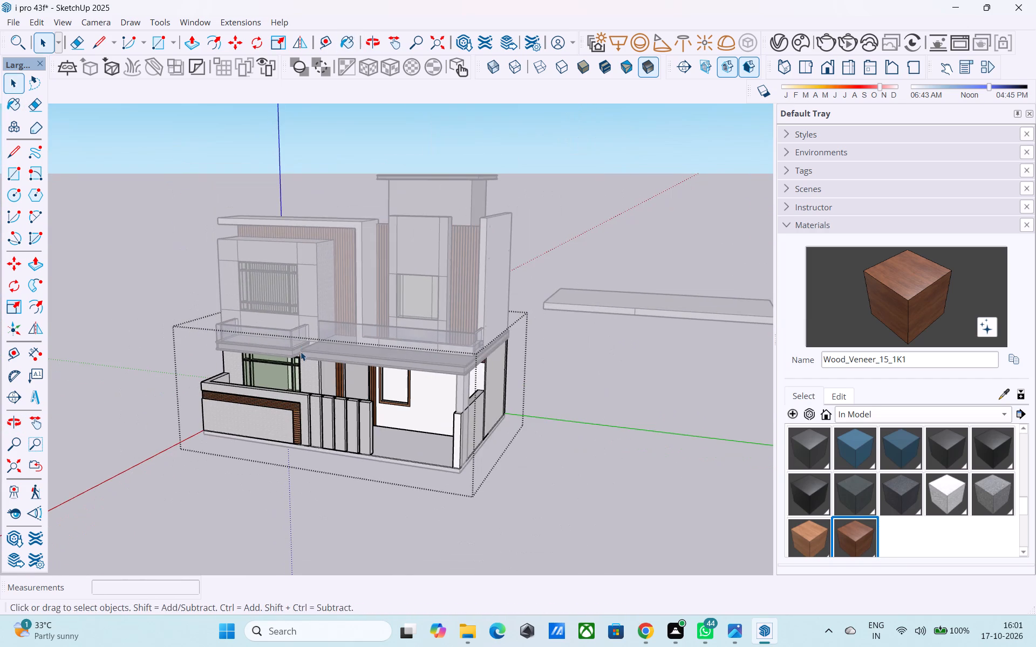
click(562, 314)
middle_drag(467, 313, 599, 309)
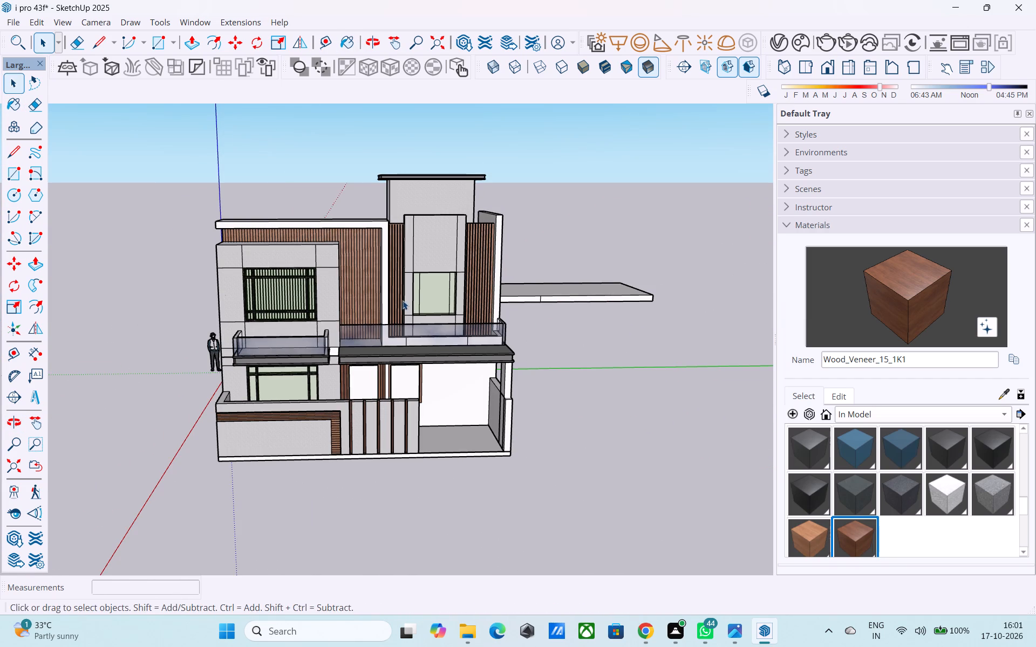
key(ctrl+s)
Open the upper-floor group and offset the roof terrace face outline 6" inward.
middle_drag(330, 313, 363, 269)
middle_drag(353, 273, 562, 301)
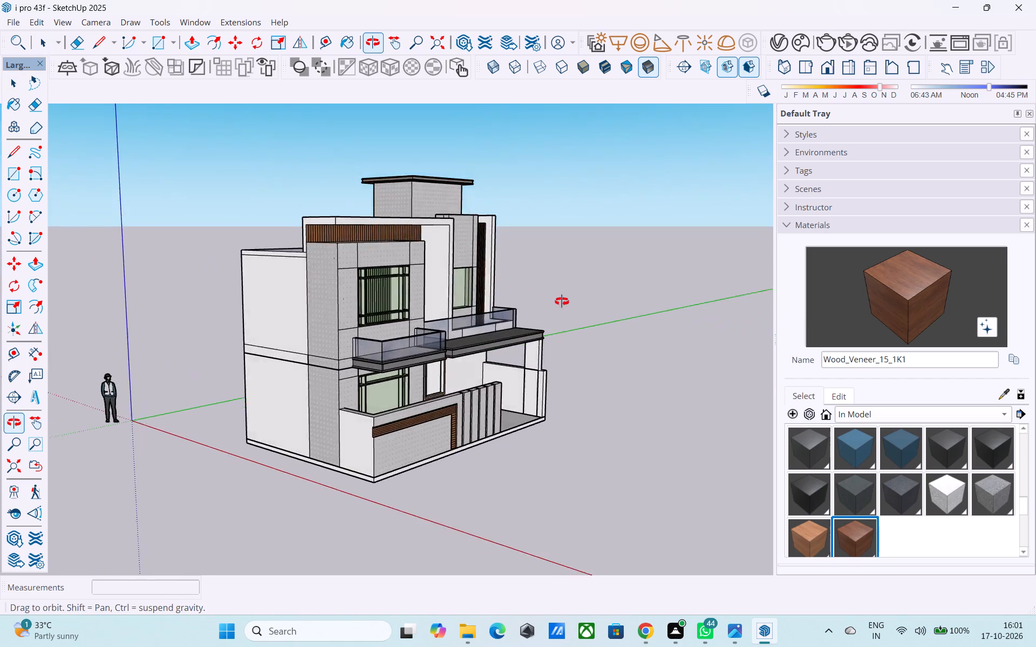
middle_drag(562, 301, 614, 315)
middle_drag(428, 307, 726, 310)
middle_drag(370, 281, 403, 331)
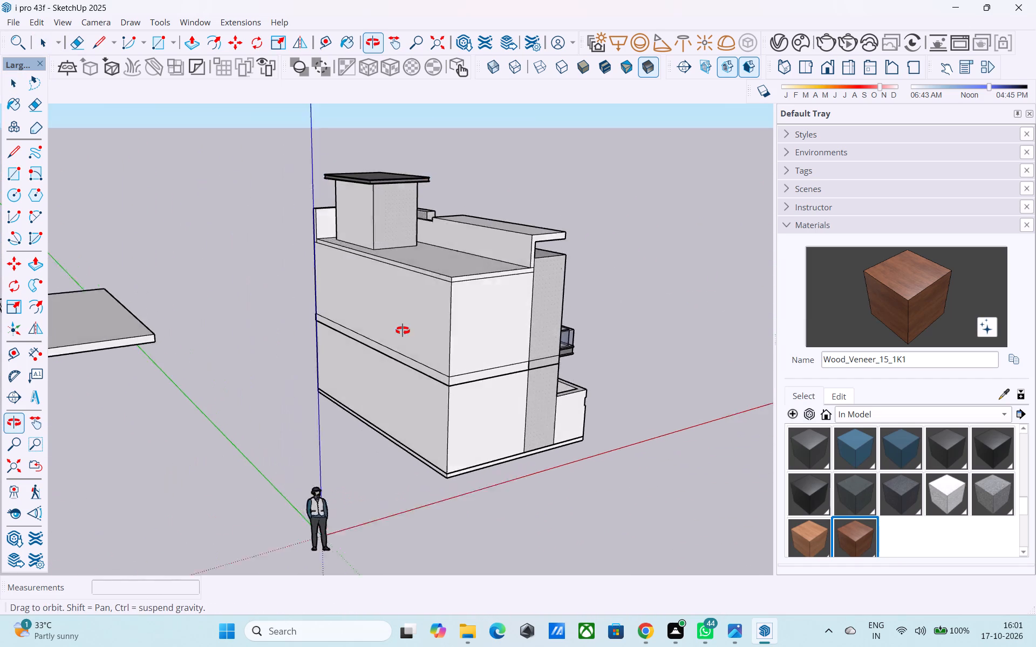
middle_drag(403, 331, 298, 538)
scroll(431, 377, up, 4)
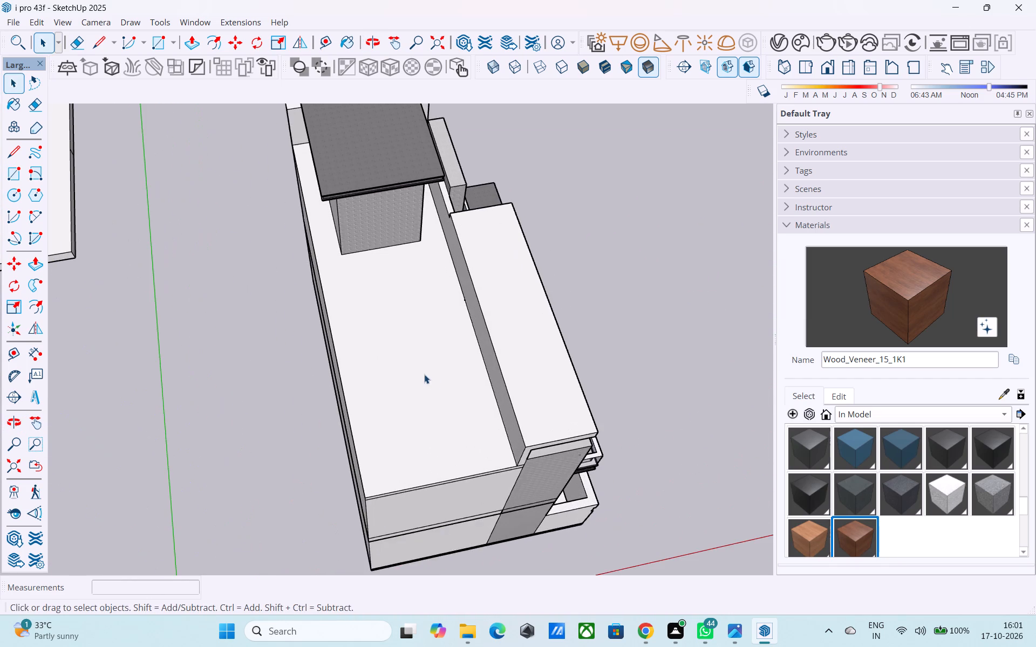
click(419, 373)
middle_drag(411, 374, 470, 336)
scroll(381, 363, up, 4)
double_click(384, 358)
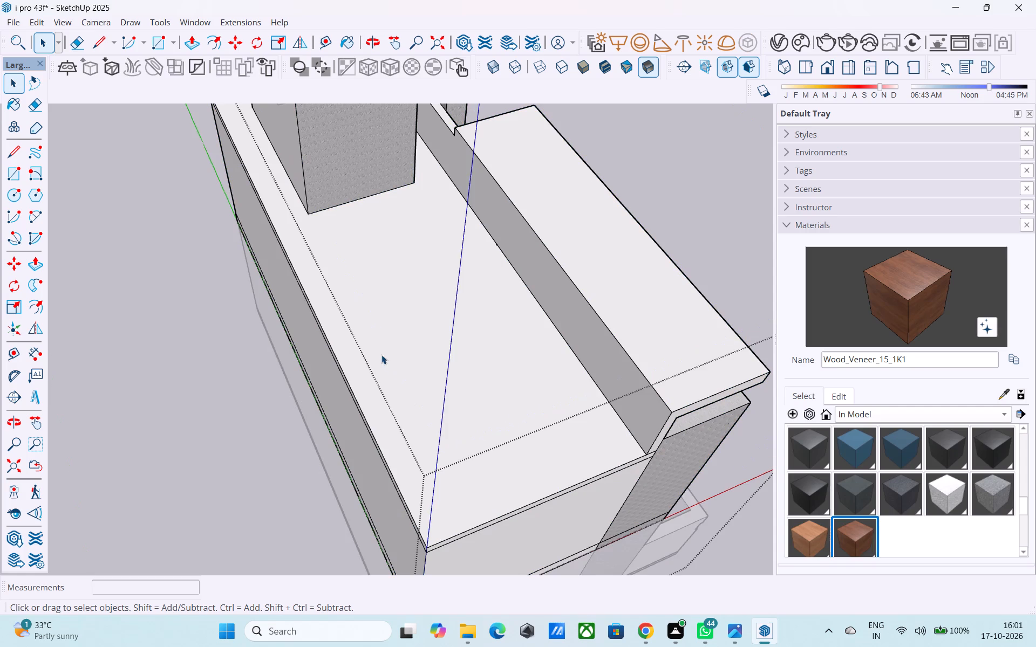
click(380, 354)
key(f)
click(380, 353)
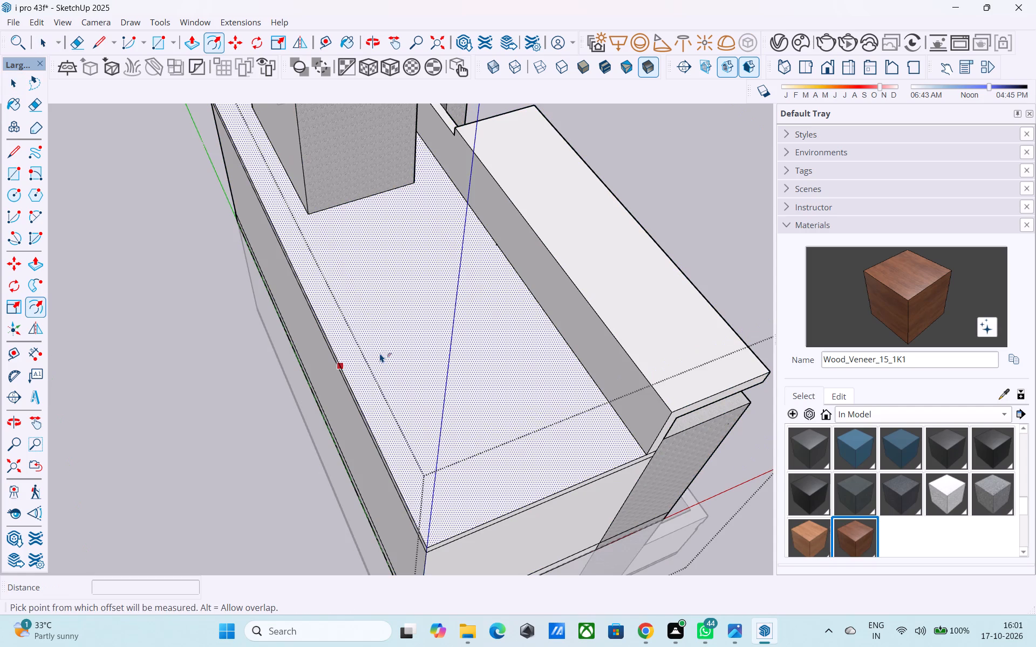
text(6")
key(Return)
key(space)
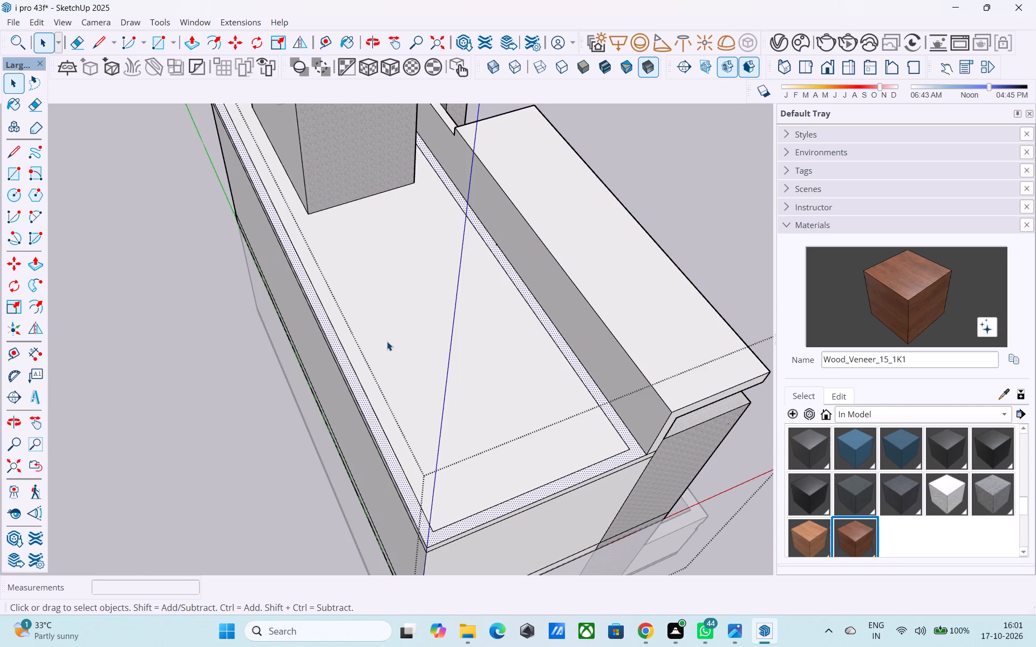
Draw short lines across the 6" roof border at its front and rear corners to split off the parapet strips.
key(l)
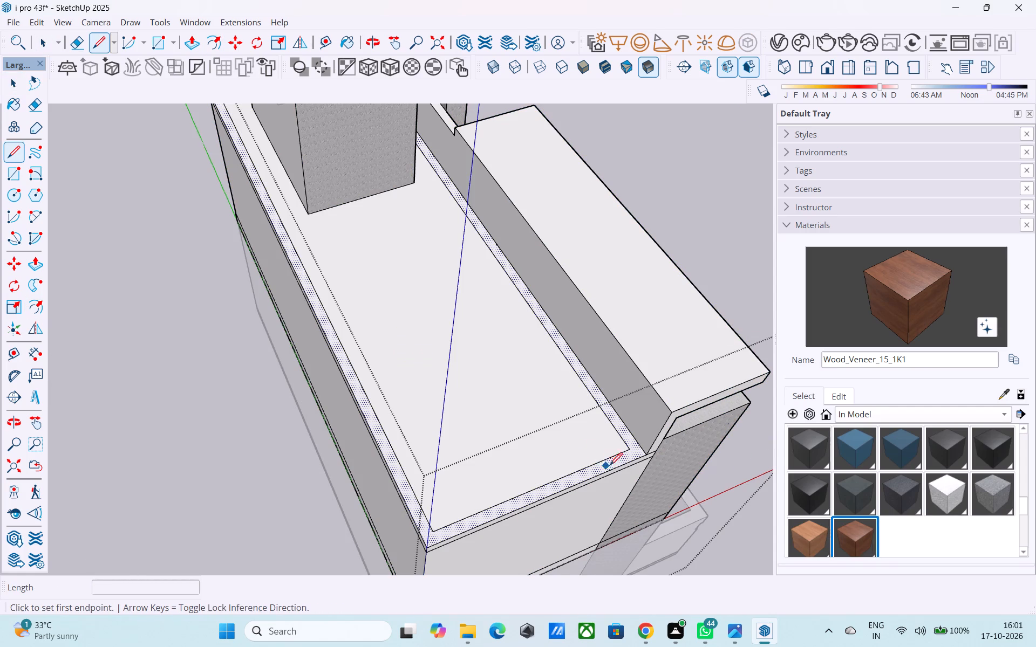
scroll(628, 460, up, 4)
click(629, 446)
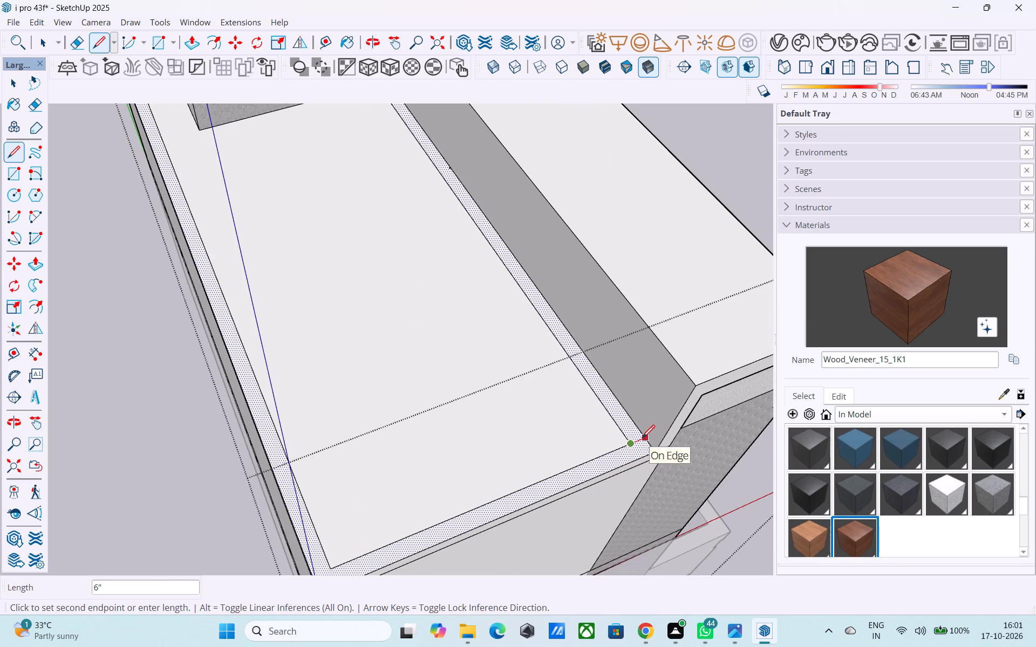
click(642, 439)
scroll(715, 457, down, 11)
scroll(431, 299, up, 5)
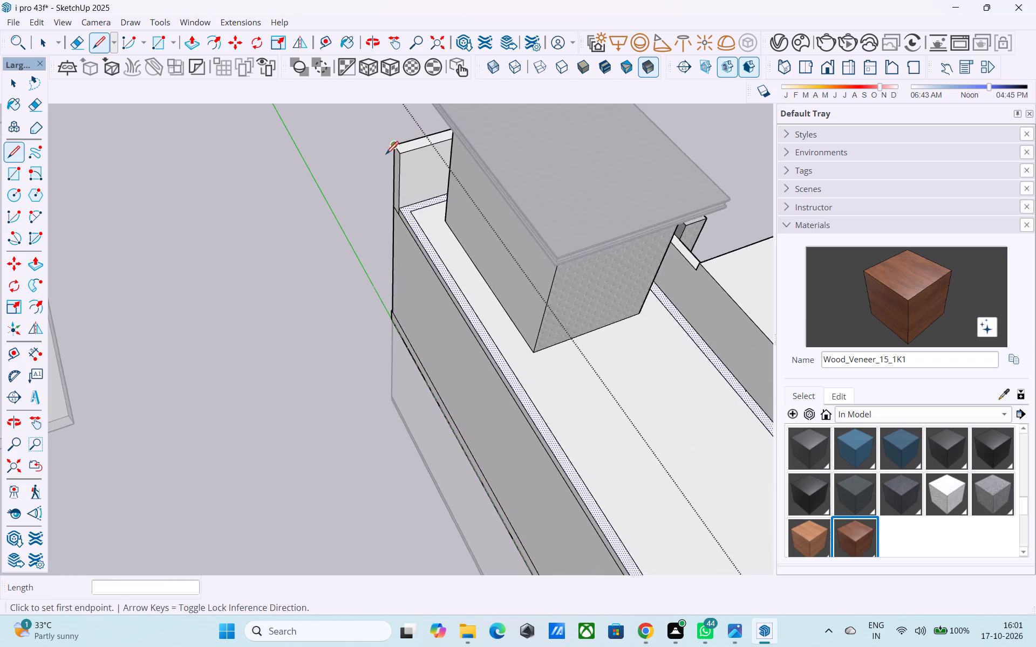
scroll(385, 160, up, 9)
click(432, 256)
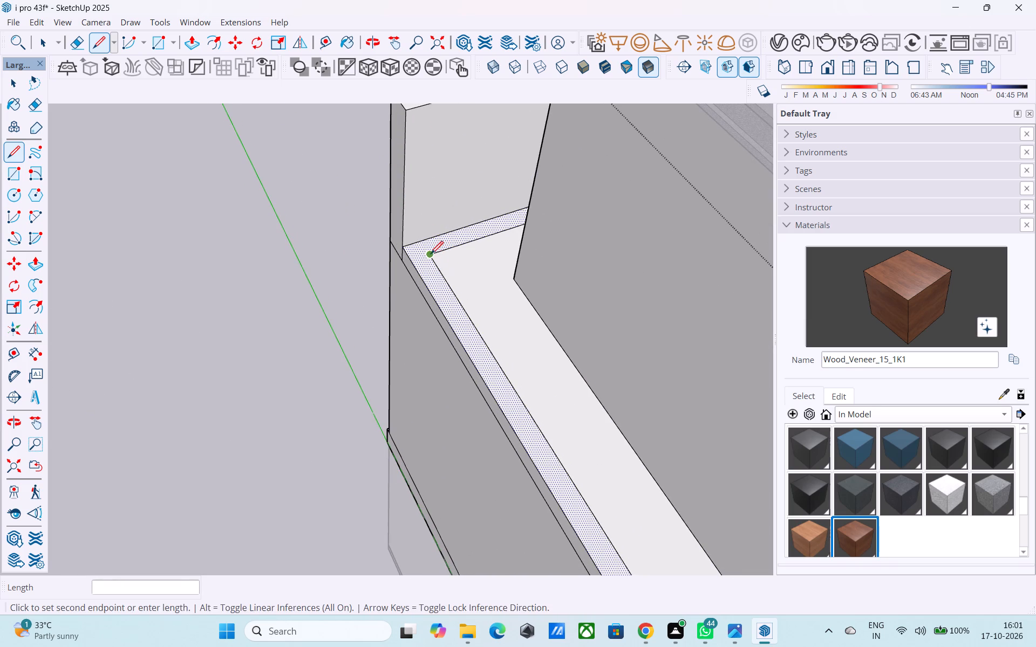
click(418, 242)
Push/pull the separated roof border strip up 3' as a parapet wall.
scroll(410, 243, down, 12)
scroll(399, 285, up, 5)
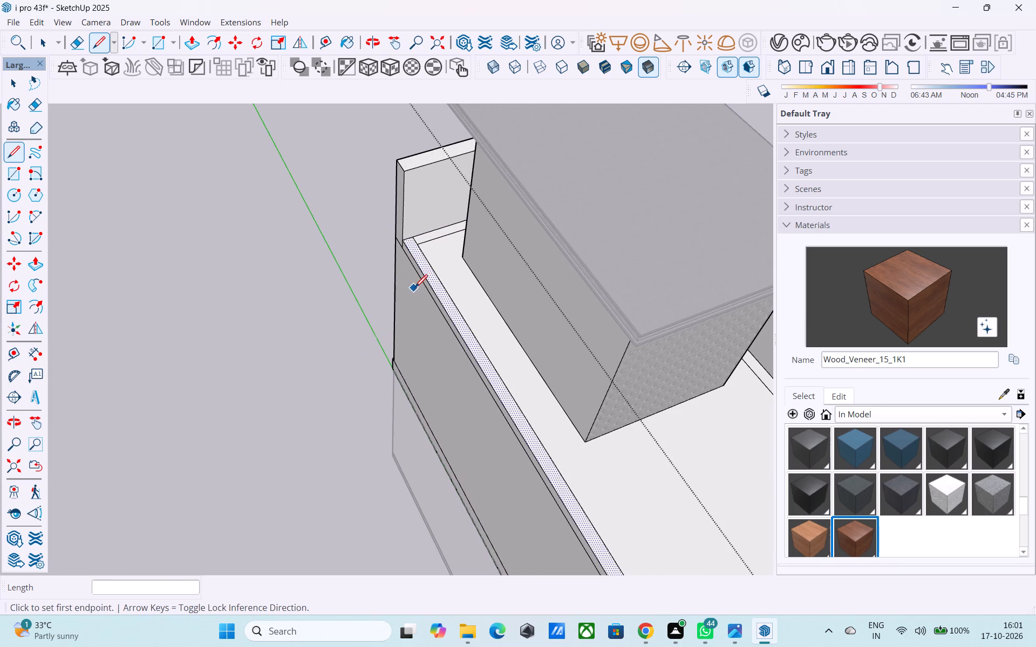
key(space)
click(430, 282)
click(432, 279)
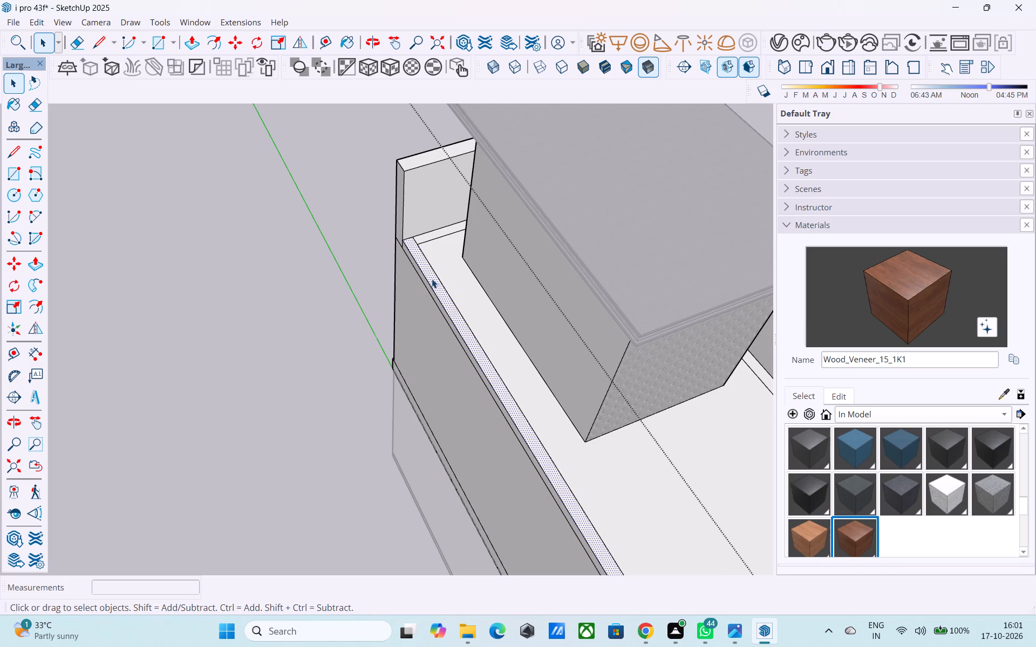
key(p)
click(432, 279)
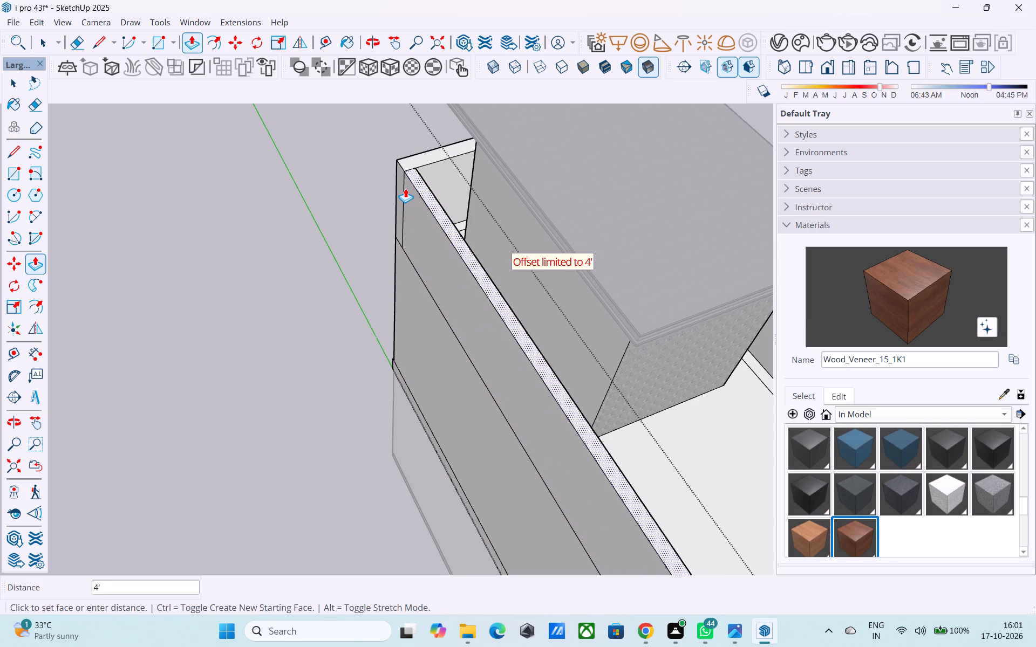
text(3')
key(Return)
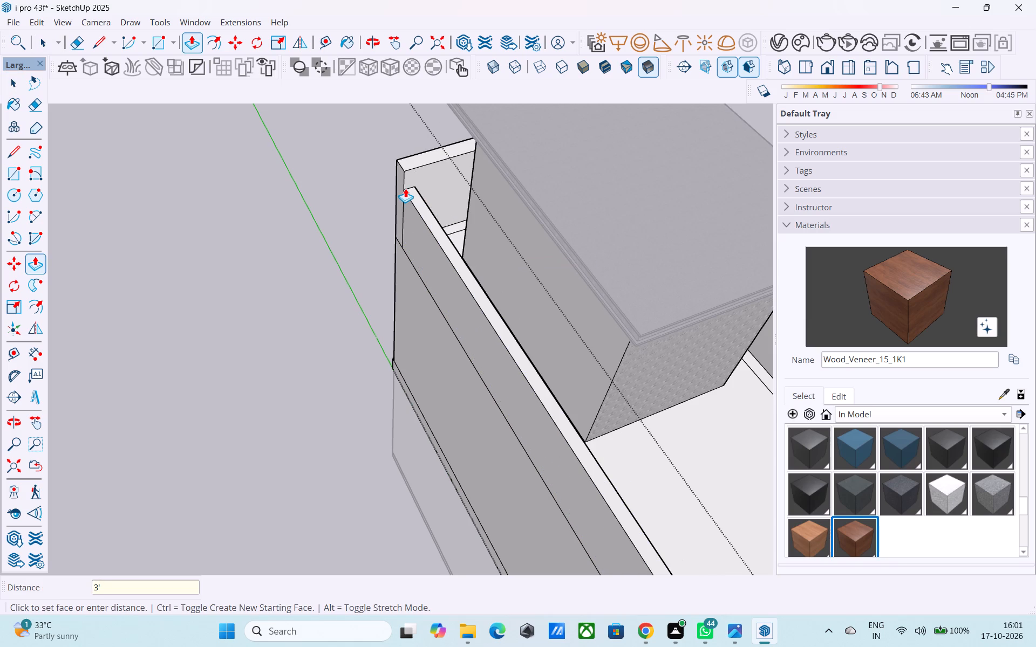
Examine the raised parapet and upper front elevation from around the house, and leave the upper-floor group.
scroll(334, 179, down, 11)
middle_drag(329, 238, 743, 232)
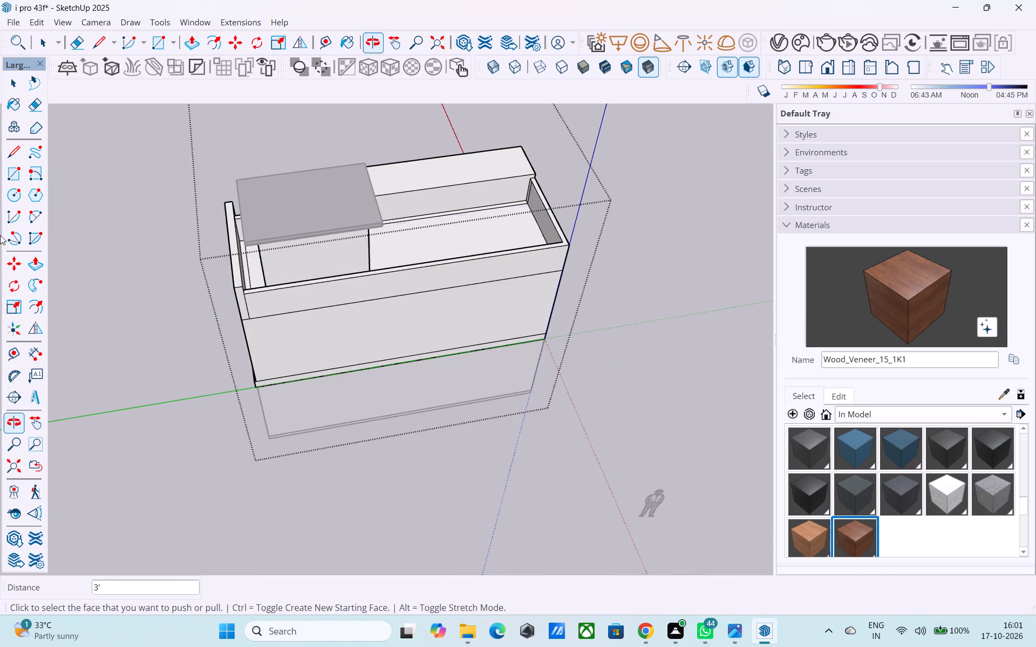
middle_drag(3, 231, 503, 206)
middle_drag(325, 232, 826, 118)
scroll(635, 185, down, 5)
middle_drag(310, 267, 683, 147)
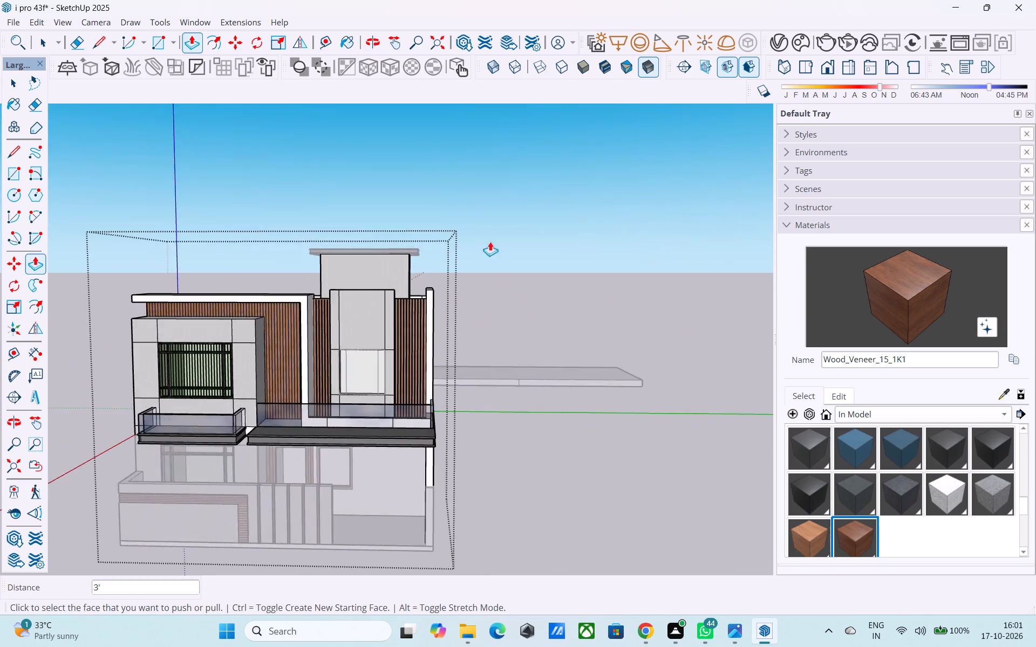
scroll(369, 274, up, 4)
middle_drag(386, 298, 451, 328)
scroll(527, 299, up, 1)
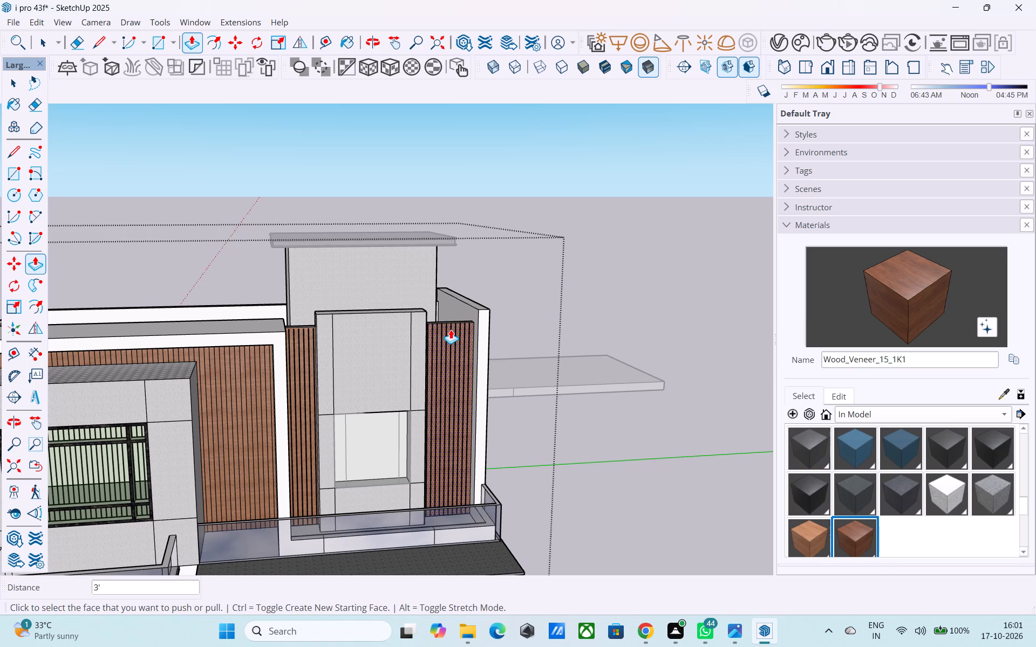
scroll(430, 324, down, 3)
middle_drag(428, 325, 432, 293)
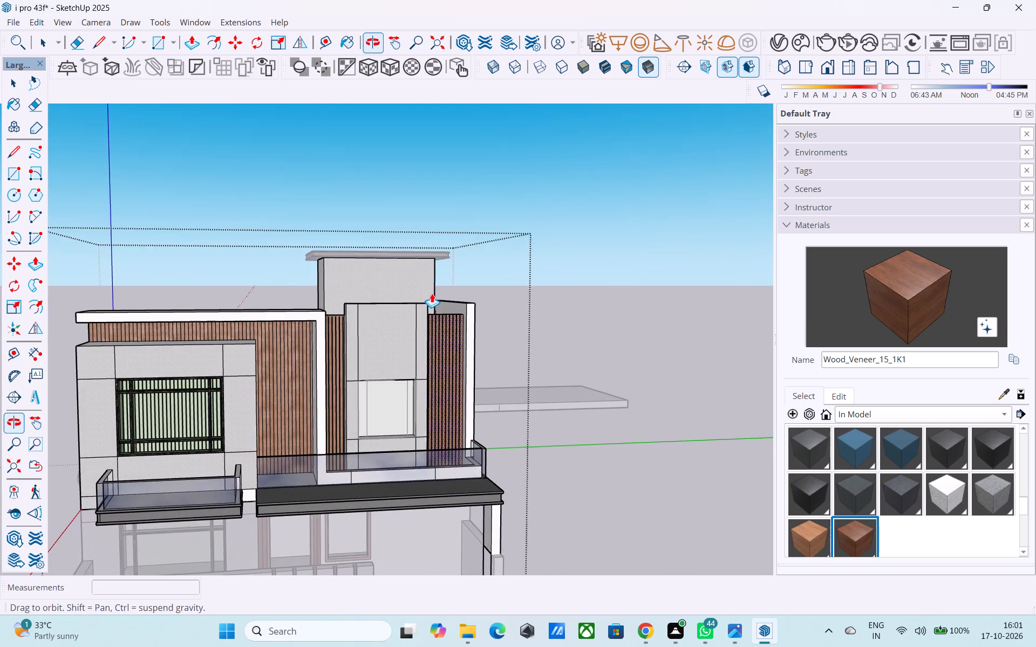
middle_drag(432, 293, 431, 291)
scroll(438, 299, up, 2)
key(space)
click(595, 277)
scroll(601, 281, down, 5)
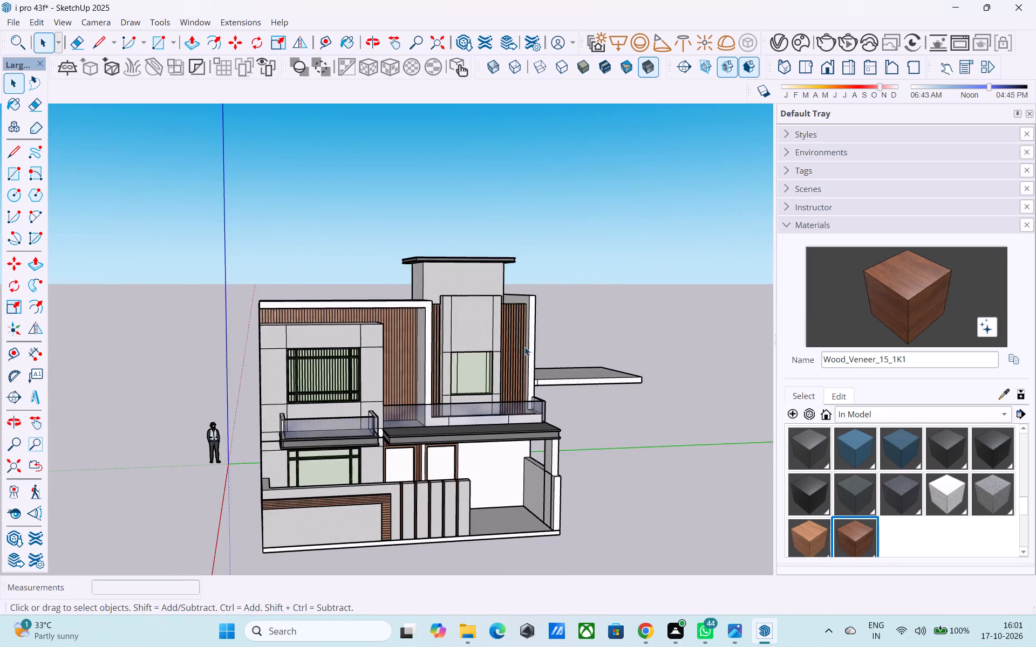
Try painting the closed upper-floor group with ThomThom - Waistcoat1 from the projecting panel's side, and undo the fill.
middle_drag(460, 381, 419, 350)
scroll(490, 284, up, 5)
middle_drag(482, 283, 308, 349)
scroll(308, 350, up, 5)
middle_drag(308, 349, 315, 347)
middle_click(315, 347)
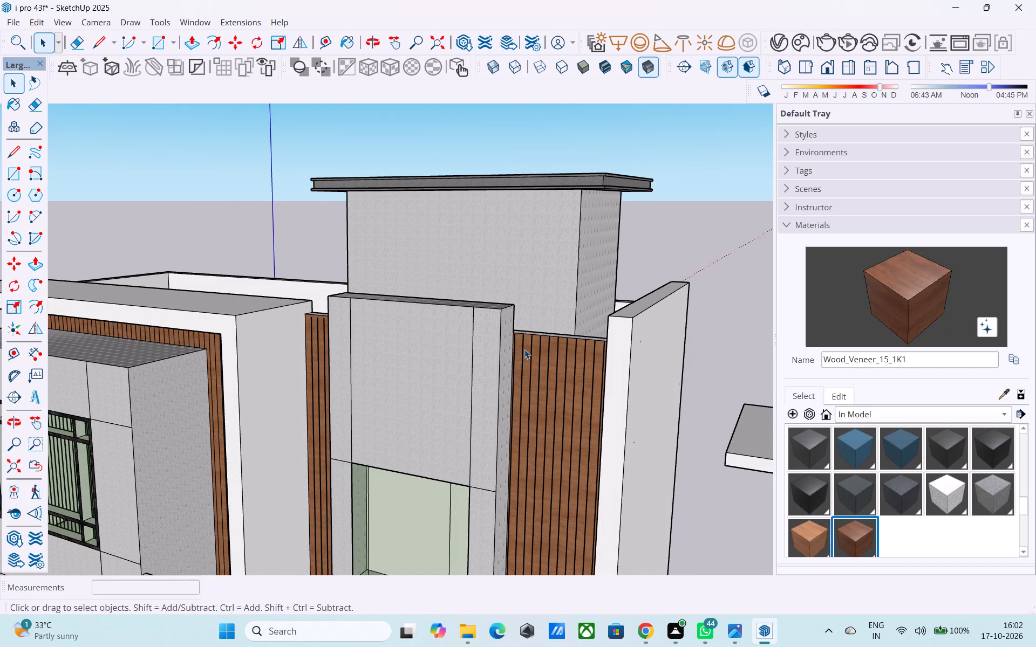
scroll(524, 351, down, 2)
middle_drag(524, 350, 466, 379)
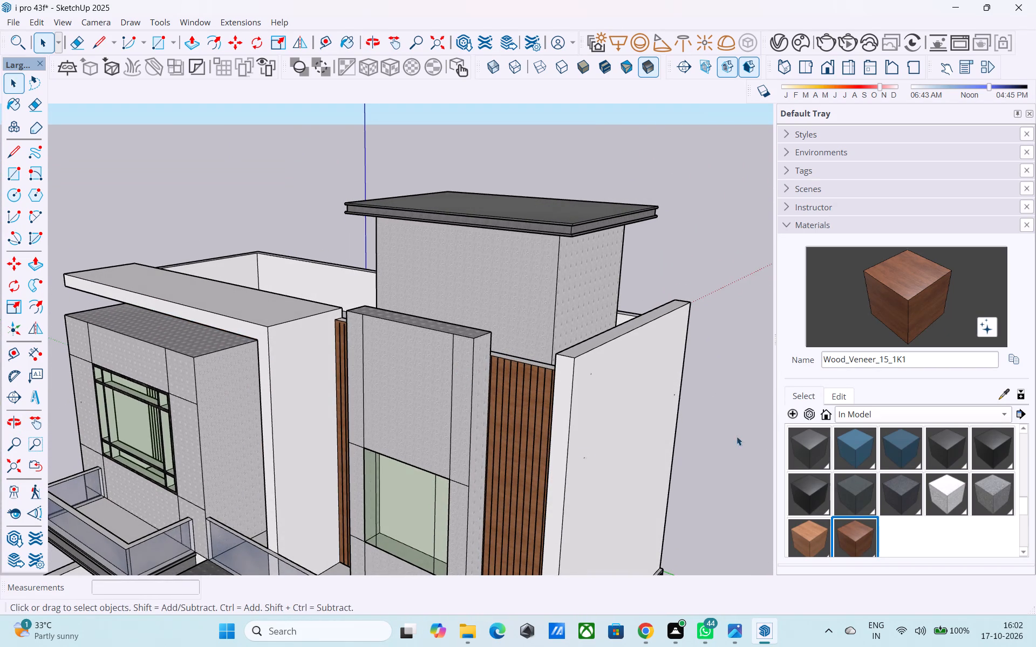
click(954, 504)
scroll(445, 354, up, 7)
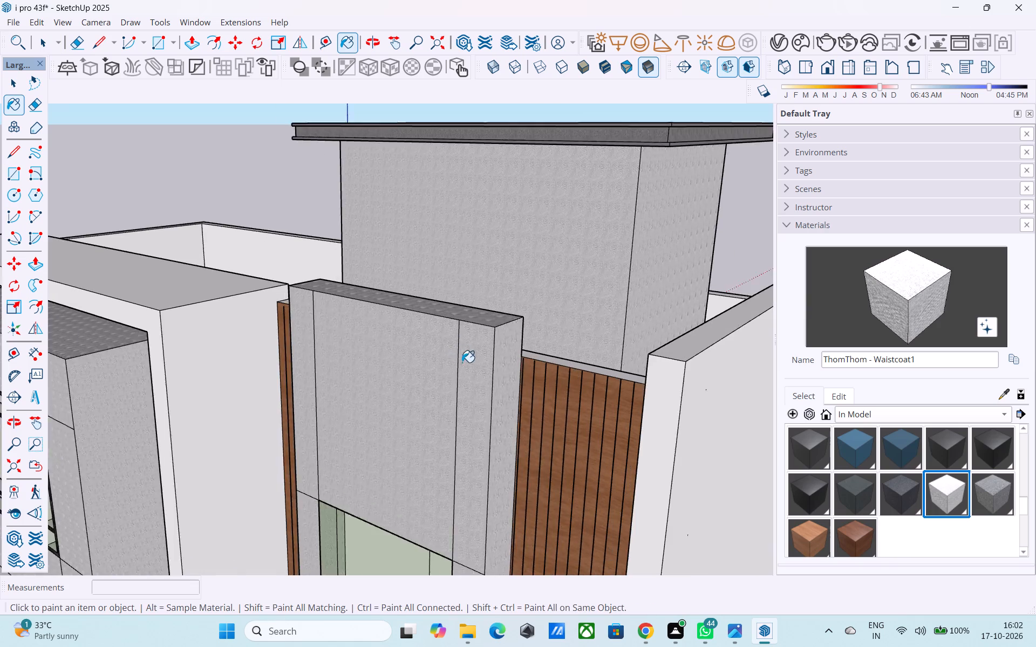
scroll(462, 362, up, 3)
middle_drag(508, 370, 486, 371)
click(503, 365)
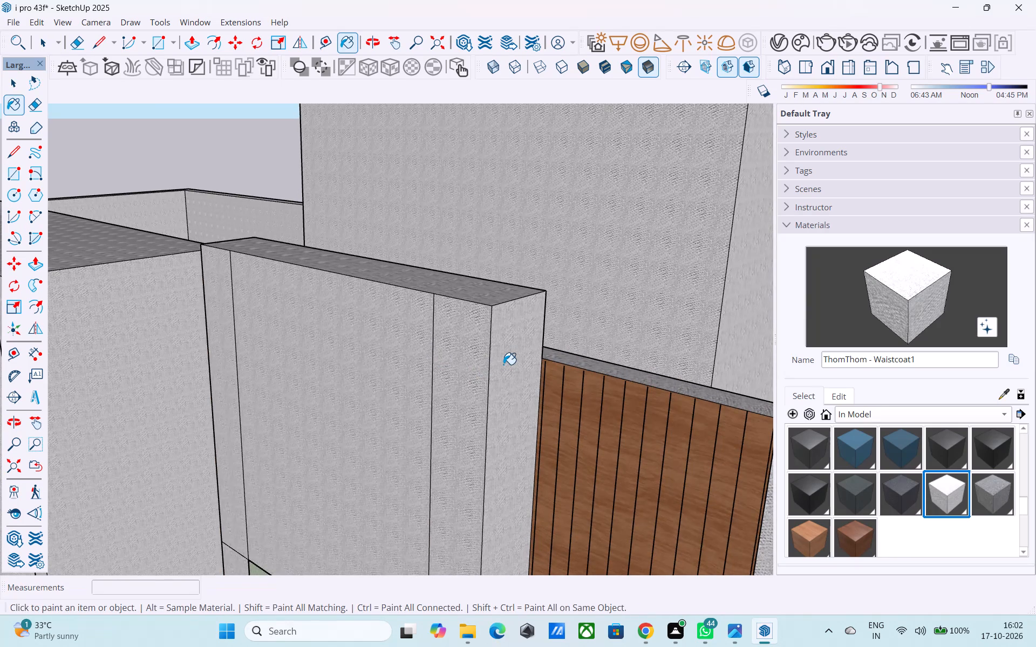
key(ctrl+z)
Open the upper-floor group and paint the projecting panel's side edge and upper front faces with ThomThom - Waistcoat1.
key(space)
click(502, 362)
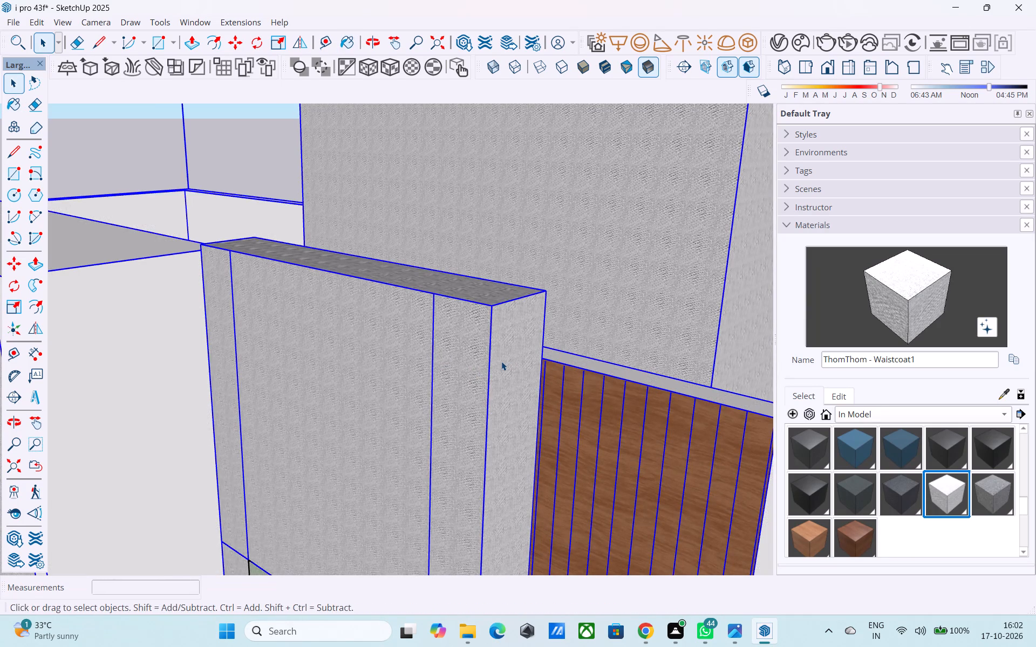
key(space)
double_click(501, 361)
click(502, 357)
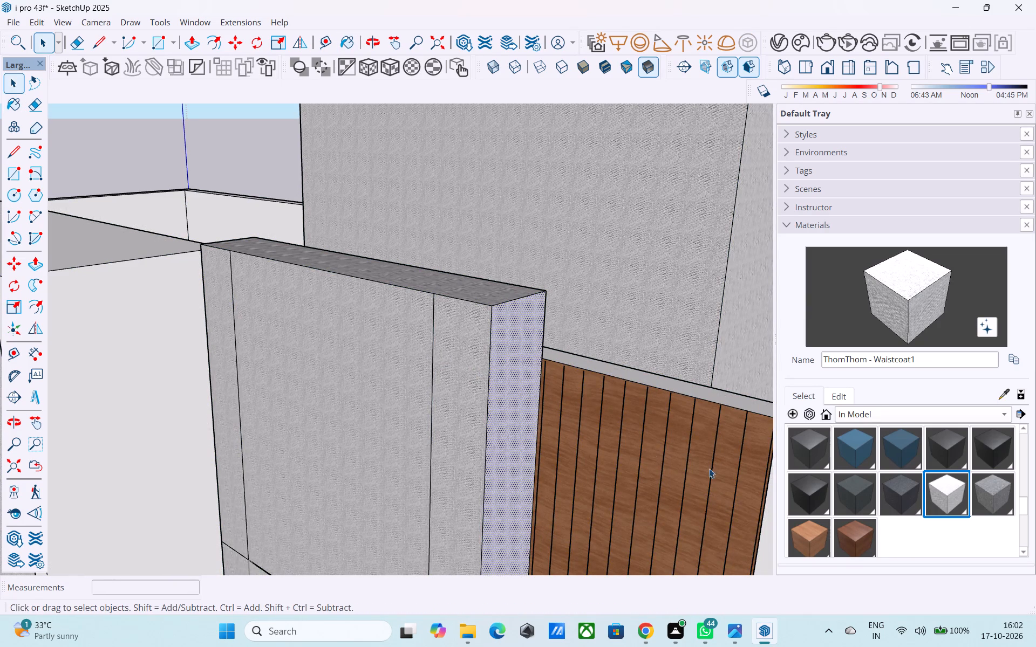
click(951, 501)
click(524, 372)
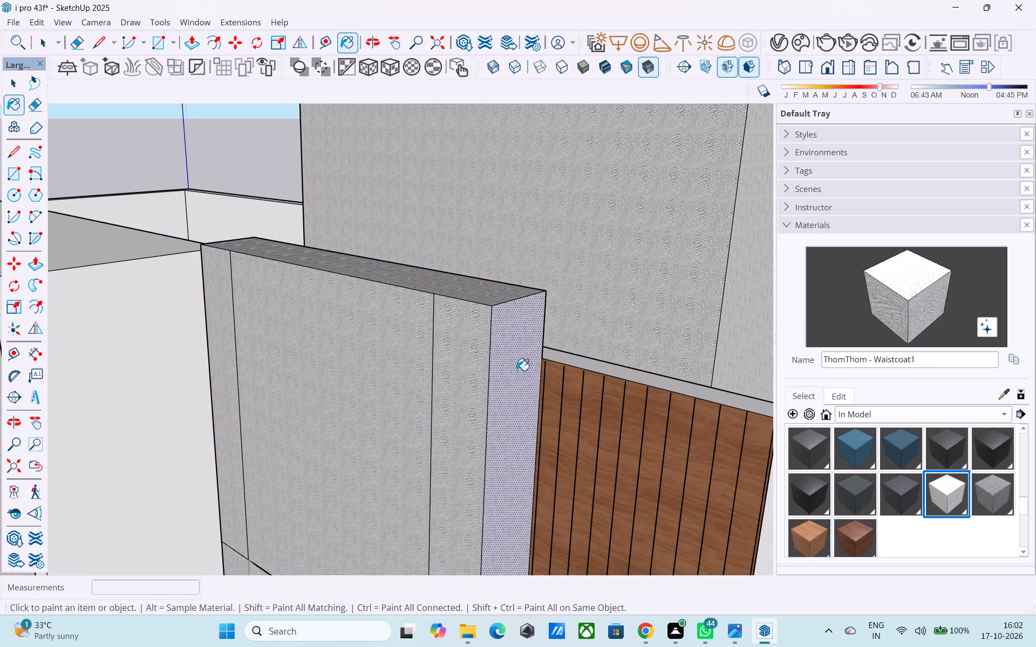
click(443, 364)
click(495, 364)
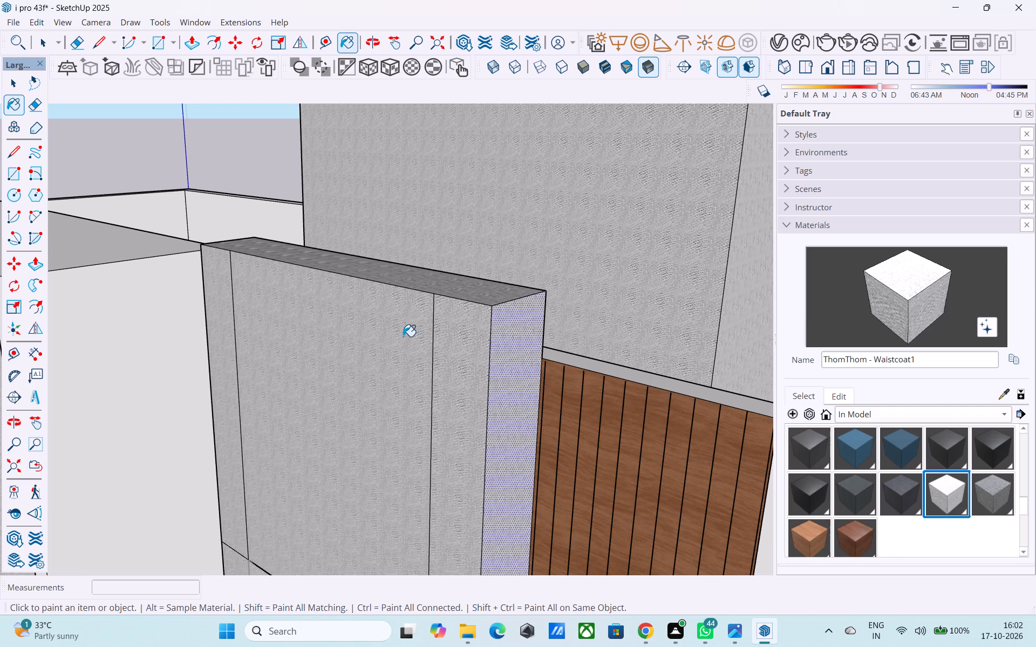
click(403, 336)
Paint the upper front face and both narrow side strips of the projecting panel with ThomThom - Waistcoat1.
middle_drag(419, 350, 568, 363)
middle_drag(560, 356, 549, 398)
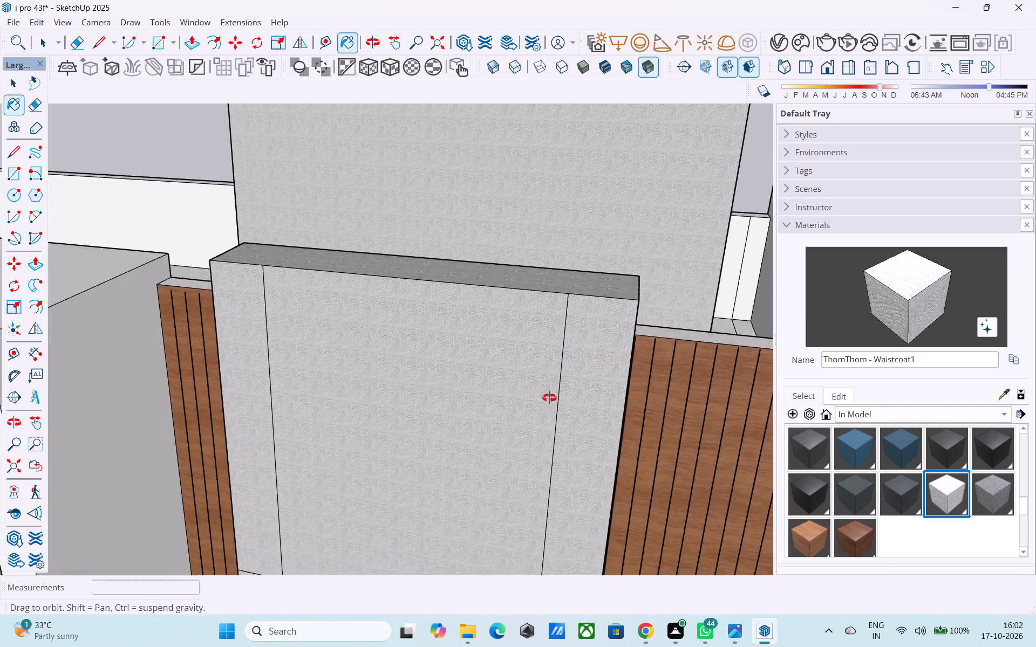
middle_drag(549, 398, 542, 478)
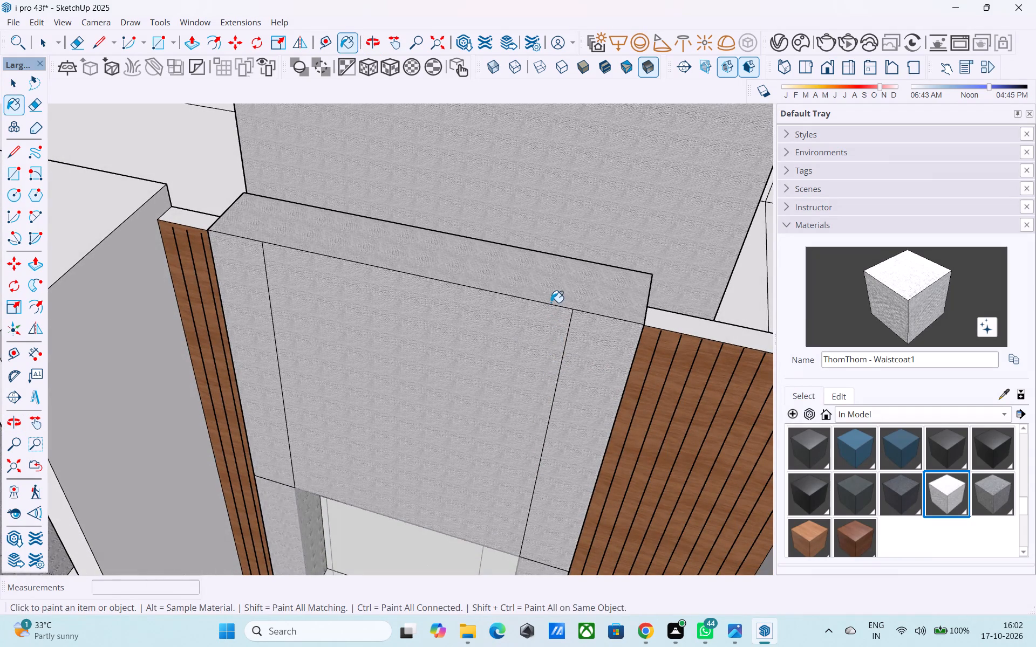
click(569, 361)
click(541, 341)
click(251, 301)
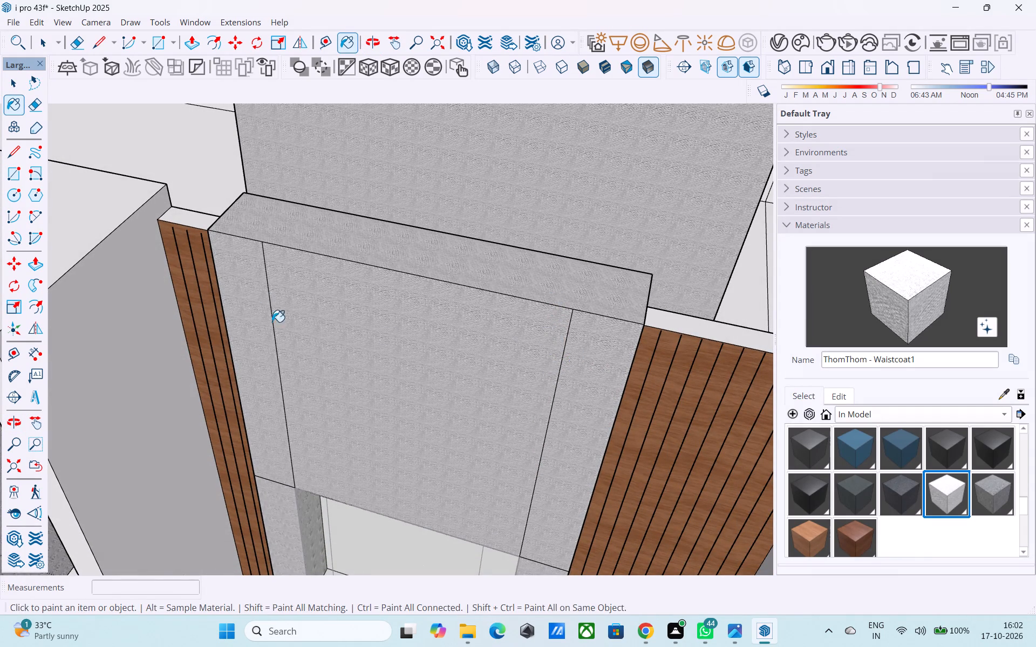
scroll(286, 349, down, 6)
middle_drag(330, 401, 302, 293)
scroll(302, 293, up, 17)
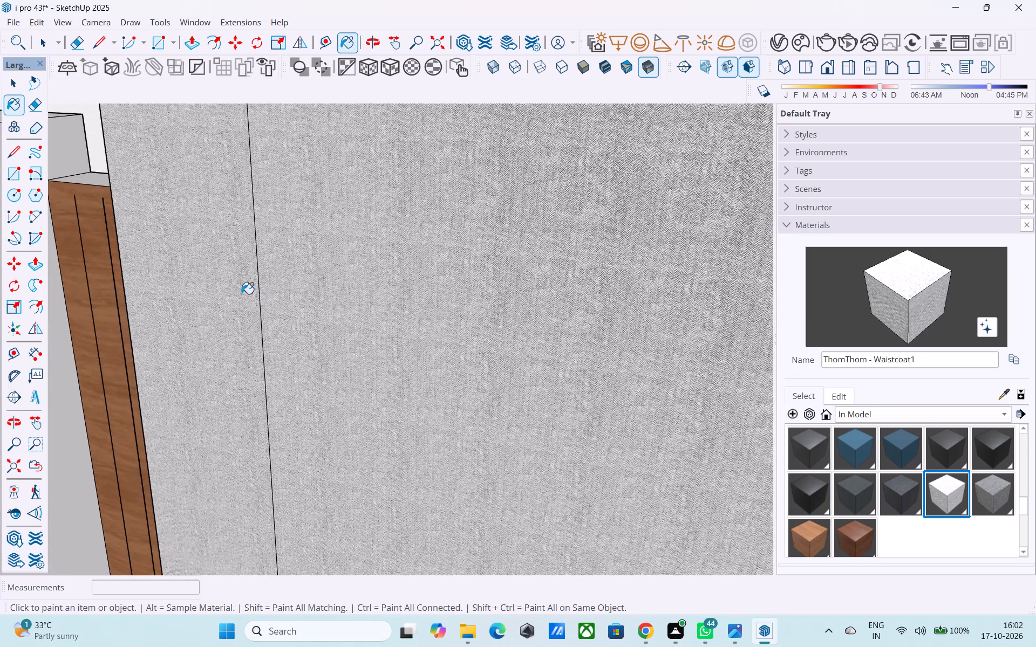
click(241, 294)
click(270, 311)
Paint the projecting panel's front faces beside and below the window opening with ThomThom - Waistcoat1, and leave the upper-floor group.
scroll(271, 311, down, 20)
scroll(271, 311, down, 5)
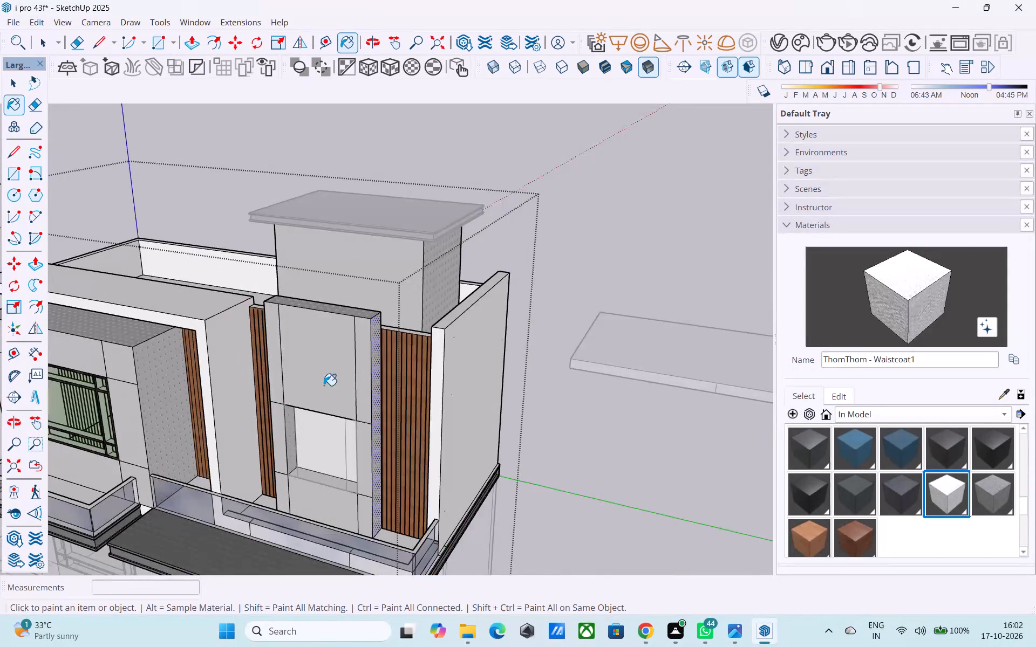
scroll(324, 387, down, 4)
middle_drag(353, 442, 420, 422)
scroll(404, 425, up, 13)
click(366, 421)
scroll(399, 408, down, 7)
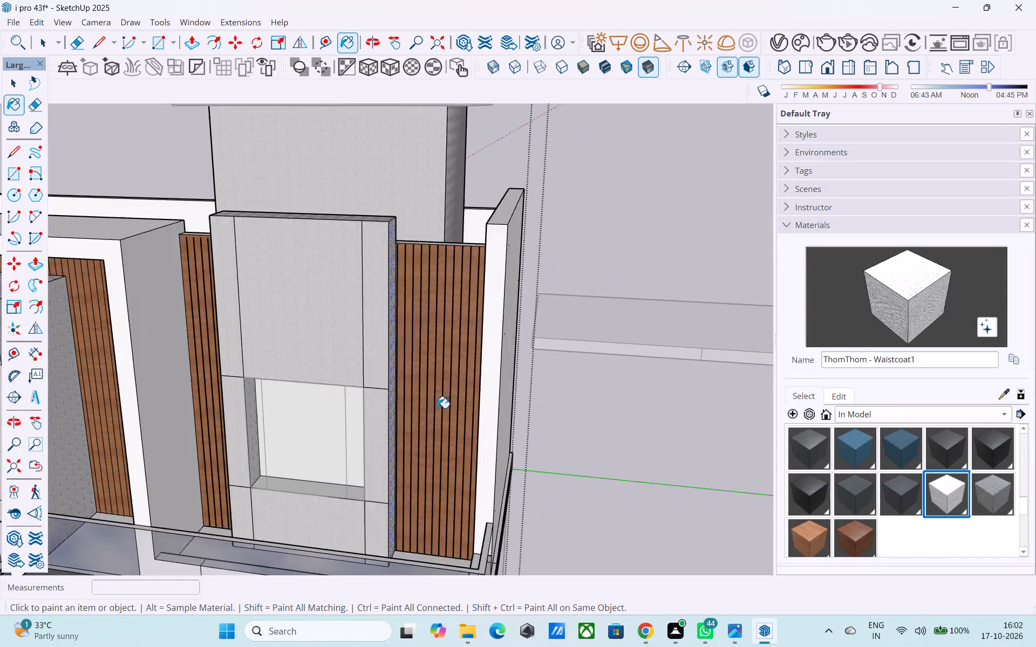
scroll(269, 429, up, 5)
click(267, 428)
scroll(344, 337, down, 7)
scroll(356, 456, up, 6)
click(294, 438)
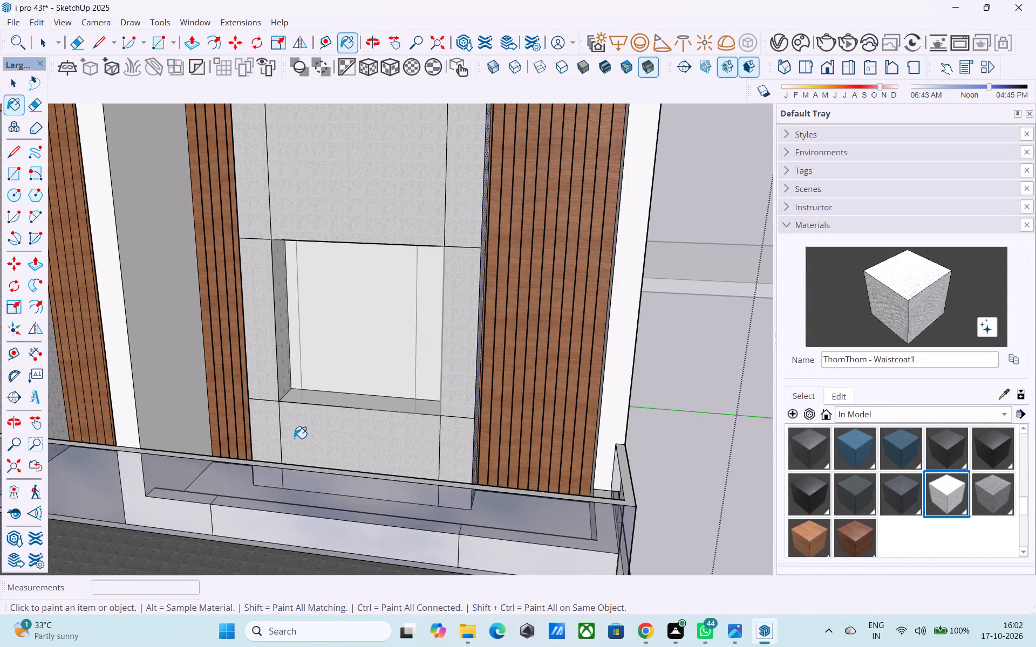
click(280, 429)
click(274, 425)
click(453, 440)
click(454, 405)
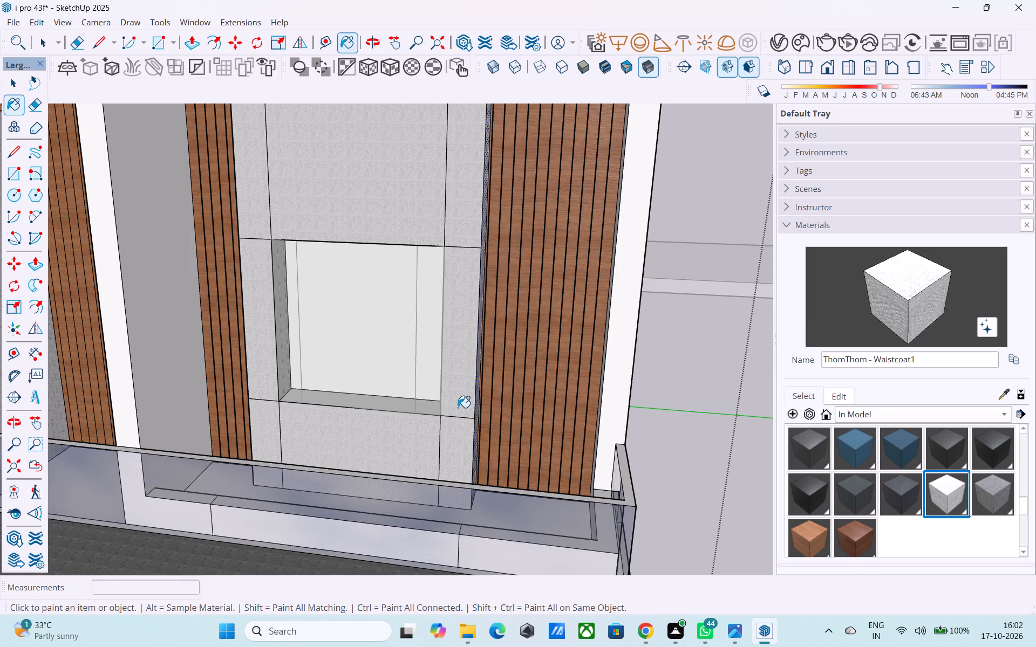
scroll(458, 408, down, 1)
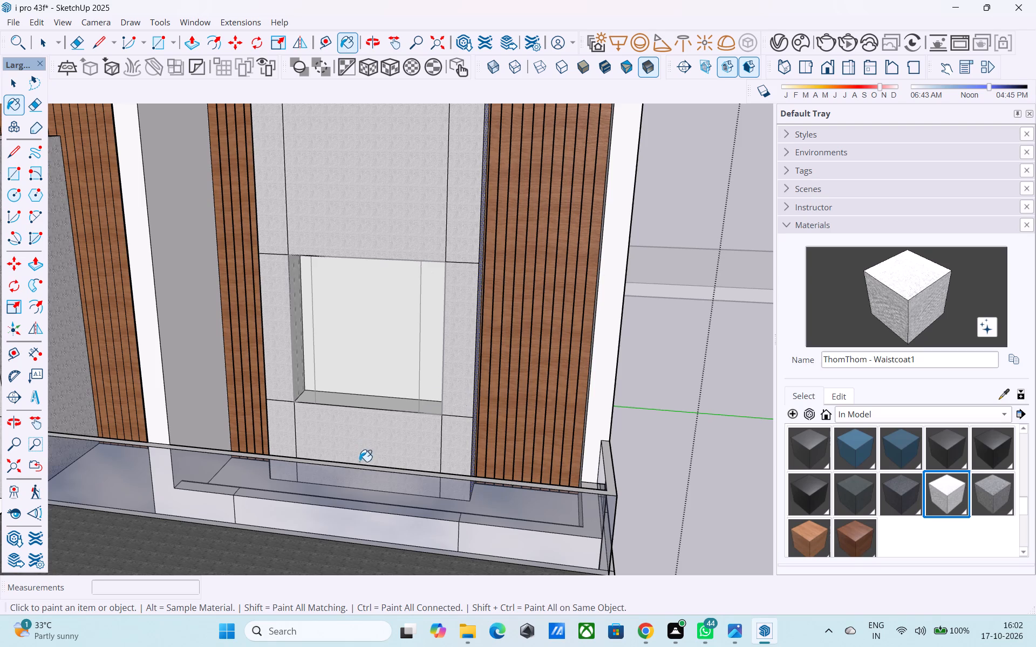
scroll(365, 465, down, 13)
middle_drag(385, 508, 434, 439)
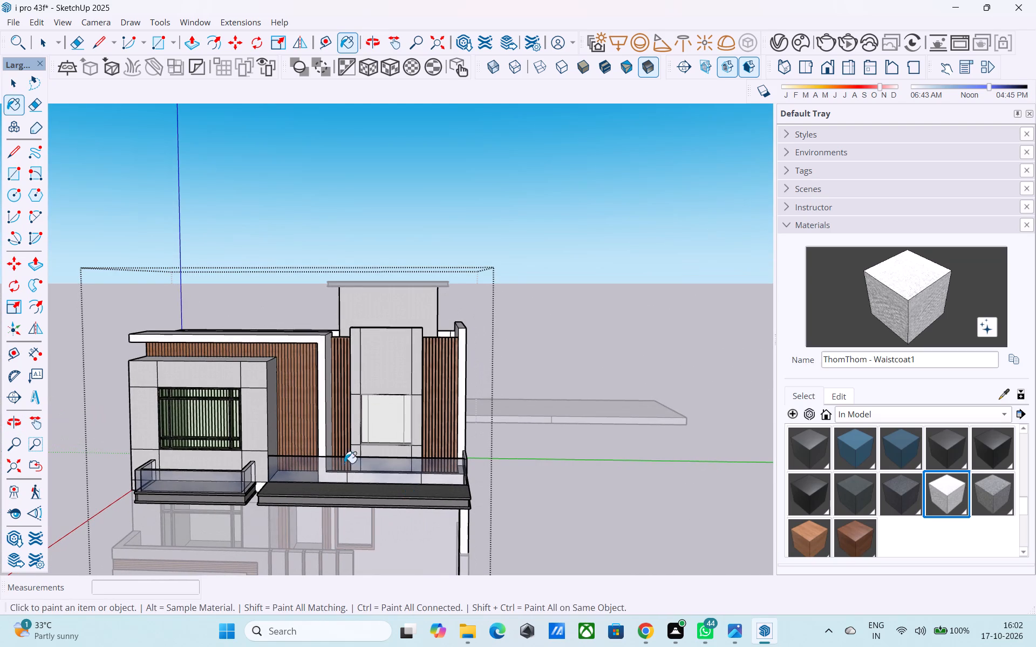
click(43, 43)
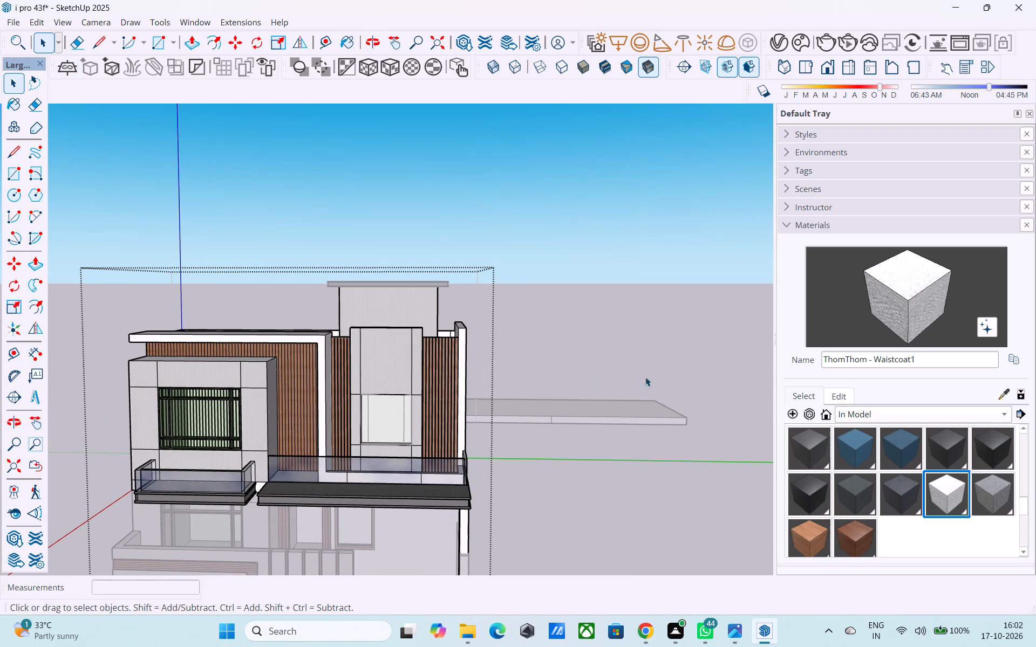
drag(625, 351, 630, 354)
scroll(632, 361, down, 8)
click(639, 424)
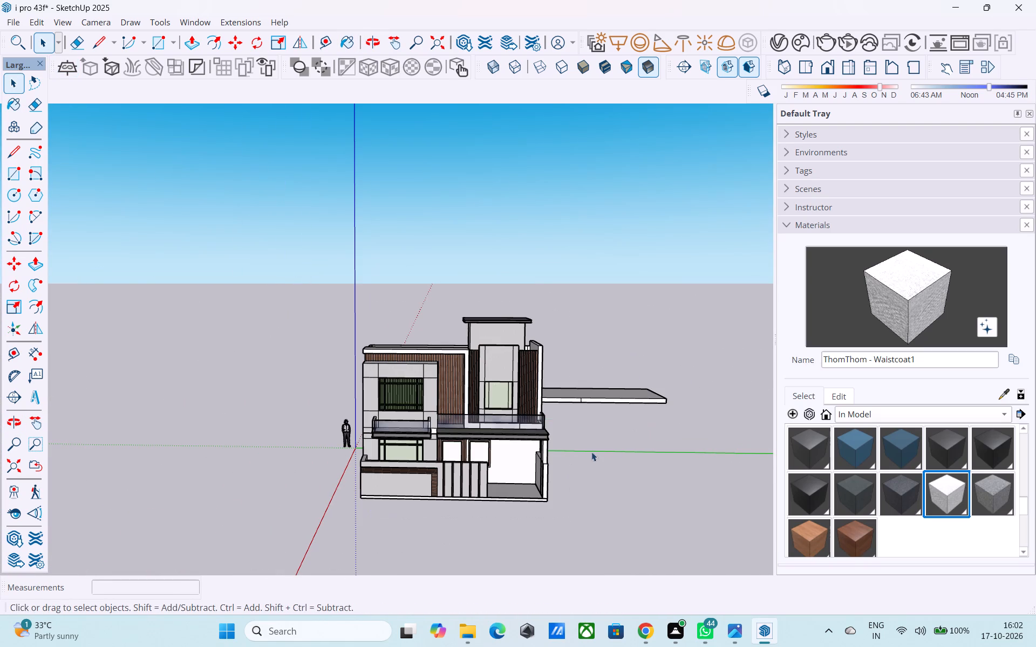
Examine the whole house's front elevation from several angles to check the finishes on both floors.
middle_drag(519, 459, 475, 419)
scroll(475, 419, up, 4)
scroll(514, 450, up, 3)
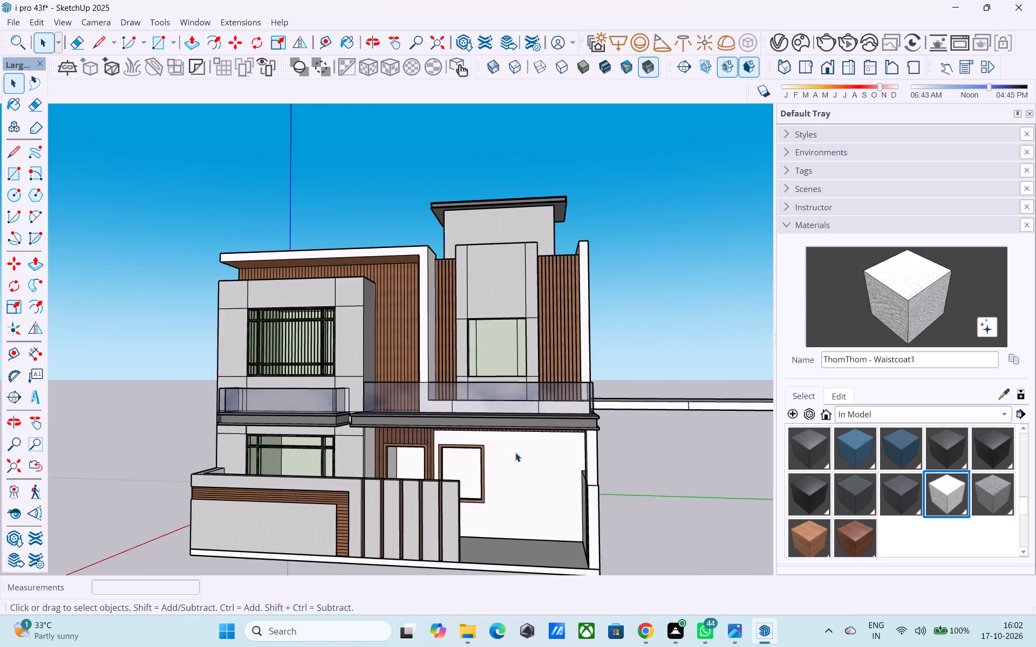
middle_drag(508, 474, 507, 443)
scroll(508, 444, down, 4)
middle_drag(520, 487, 488, 477)
scroll(497, 479, up, 4)
middle_drag(502, 484, 397, 470)
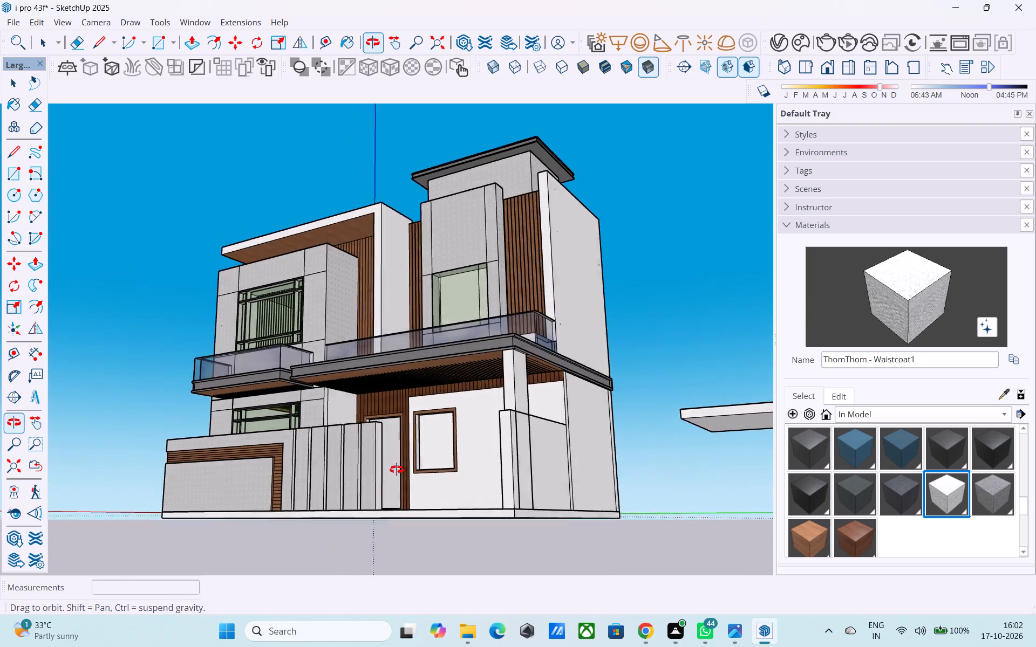
middle_drag(397, 470, 406, 497)
scroll(399, 487, down, 5)
middle_drag(393, 488, 621, 553)
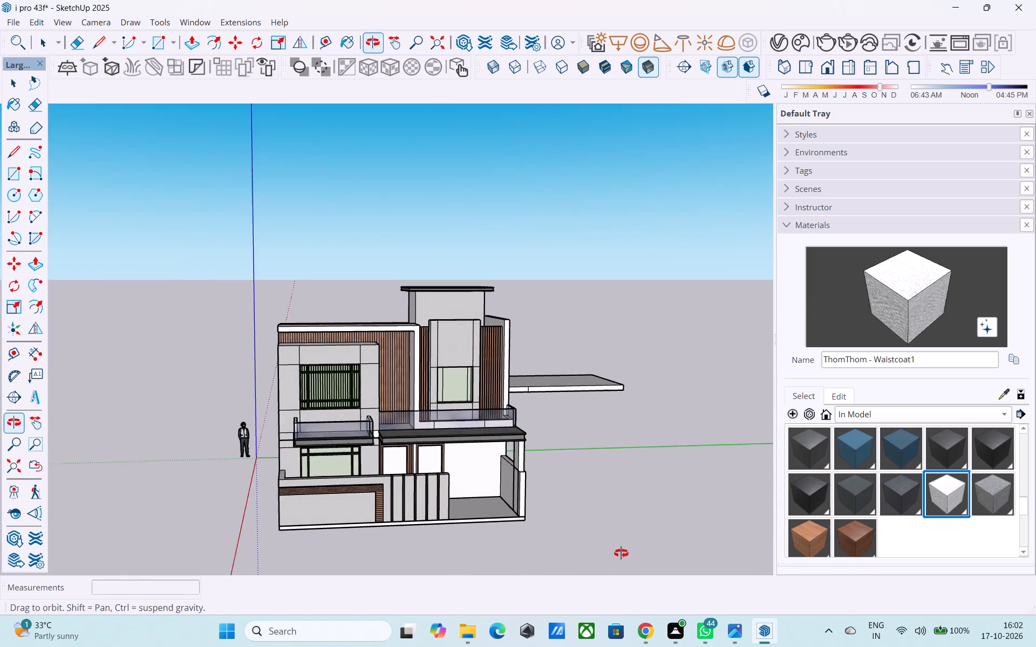
middle_drag(621, 553, 597, 530)
scroll(596, 530, up, 5)
scroll(429, 522, down, 4)
middle_drag(429, 522, 412, 491)
scroll(412, 491, up, 6)
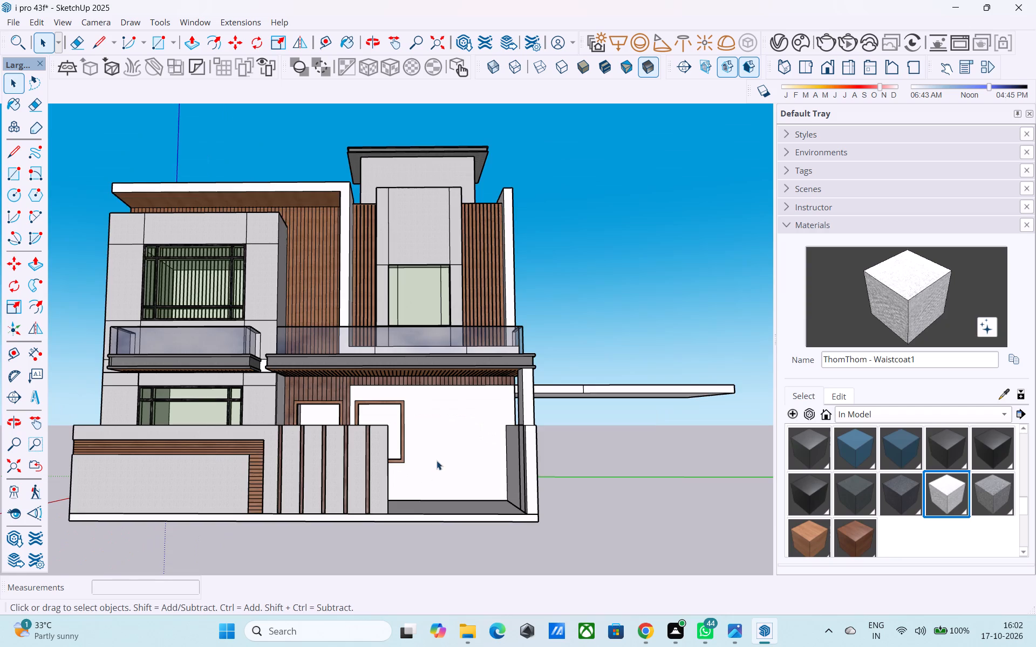
Open the ground-floor group and paint the plain porch back wall with D01_Frost_White from the Solid Colors collection.
scroll(437, 460, up, 8)
double_click(437, 479)
click(437, 446)
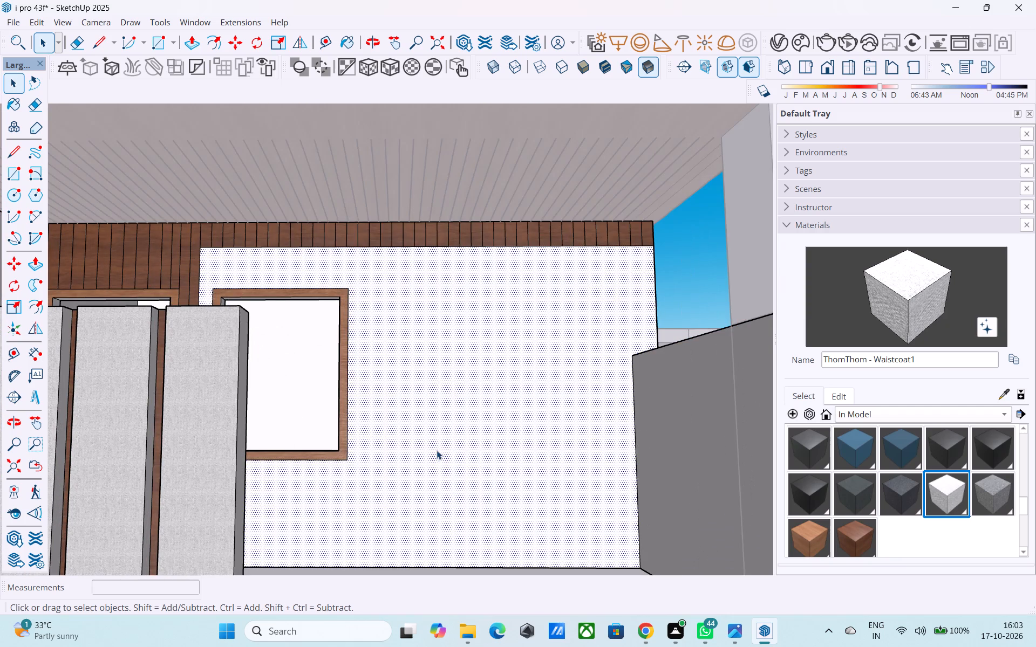
scroll(872, 525, up, 5)
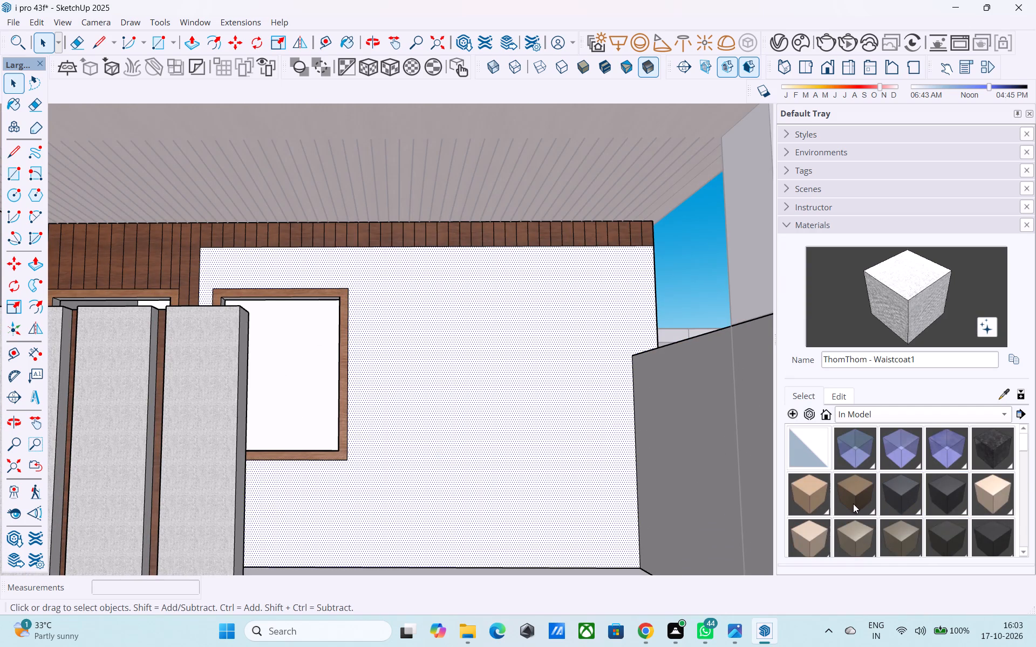
scroll(853, 504, down, 2)
click(863, 416)
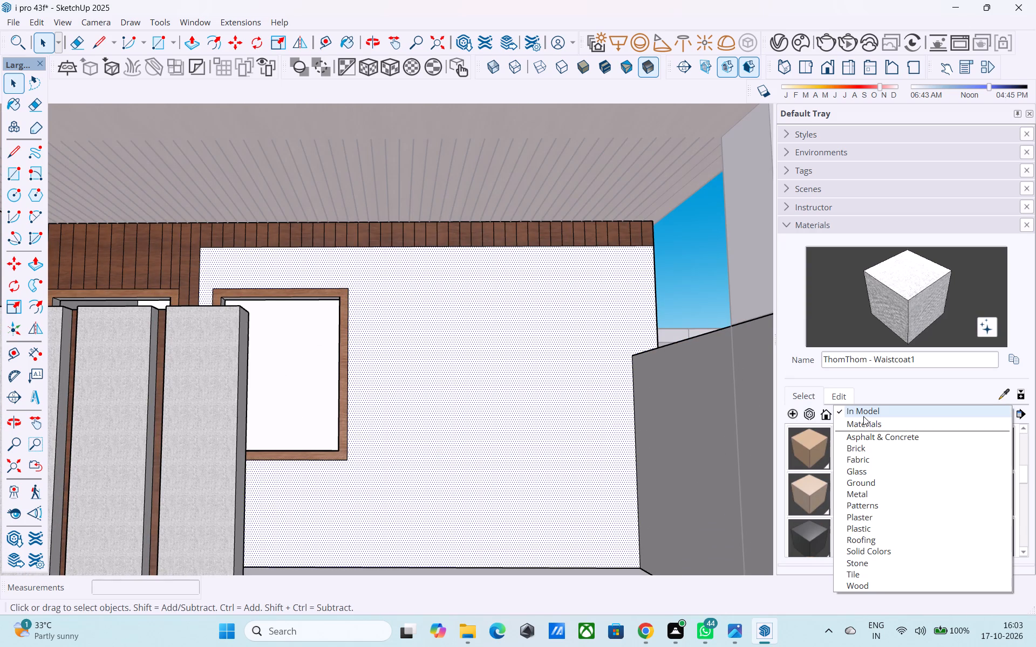
click(865, 550)
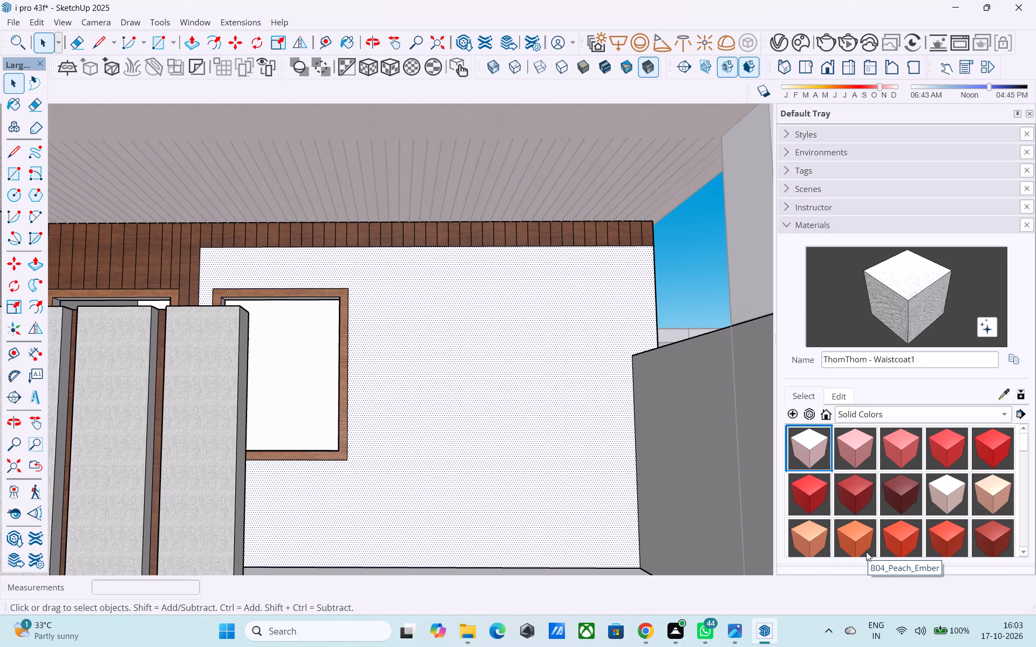
scroll(919, 580, down, 4)
scroll(882, 505, down, 5)
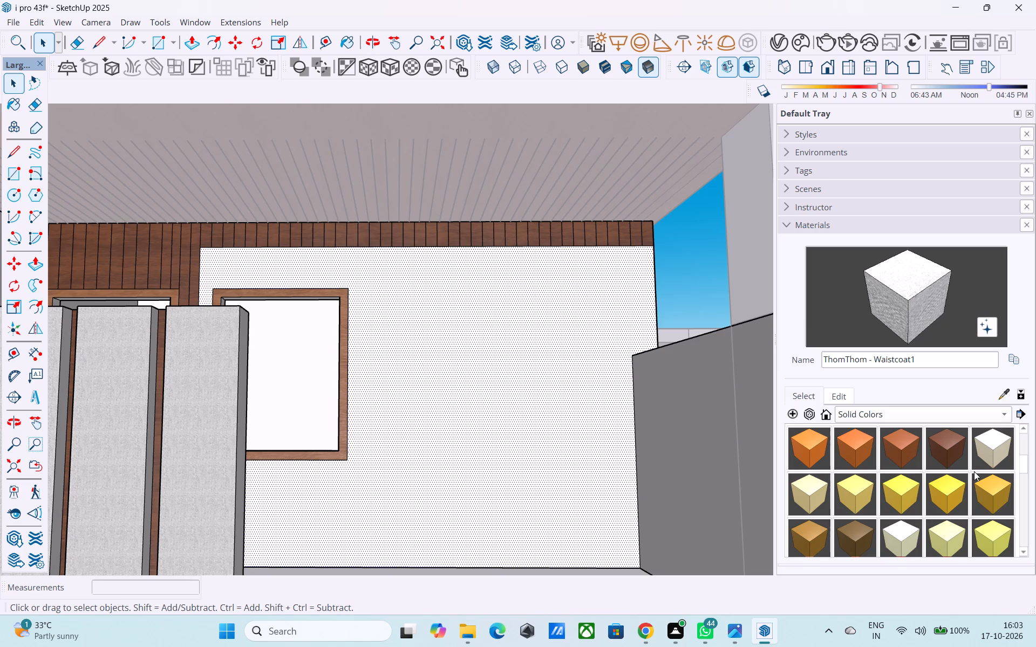
click(987, 462)
click(990, 457)
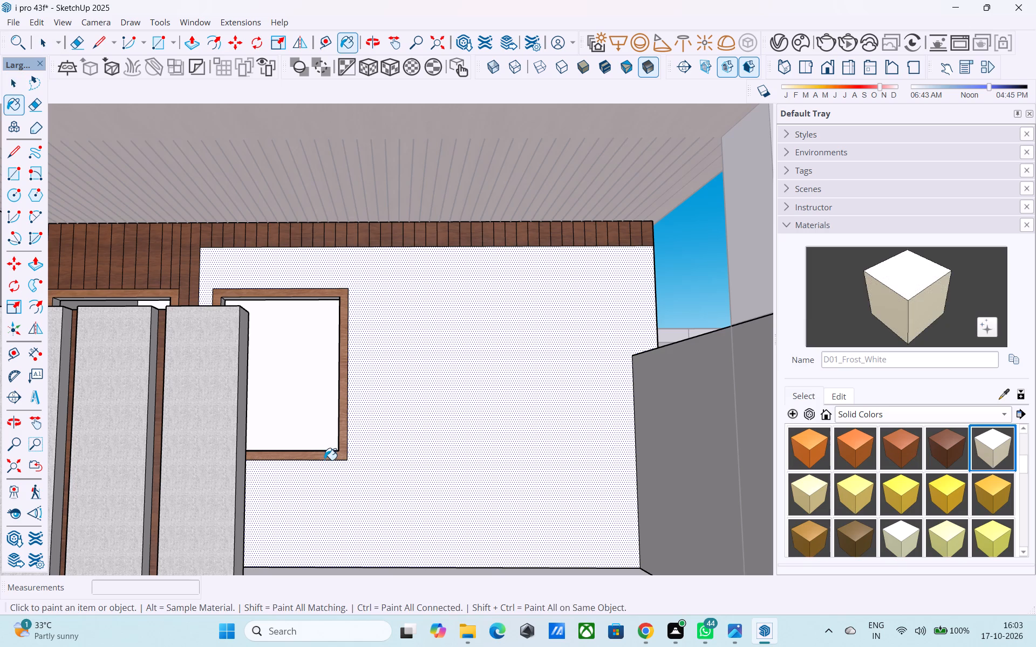
click(442, 456)
scroll(444, 459, down, 3)
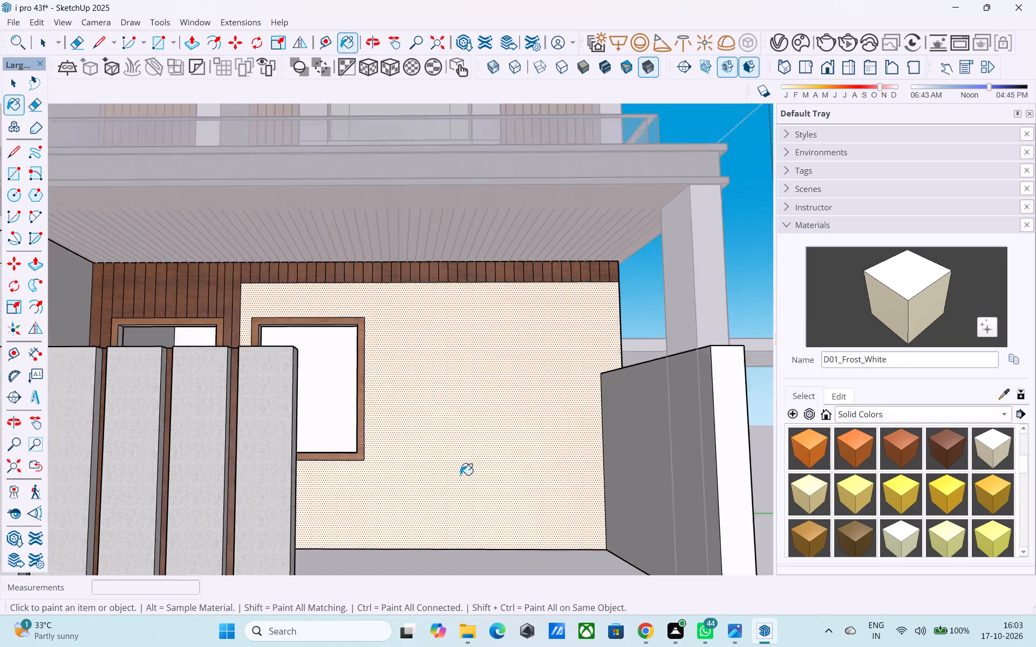
Paint the porch wall face between the ground-floor window bay and the wood-clad entrance with D01_Frost_White.
scroll(460, 475, down, 2)
middle_drag(500, 504, 488, 601)
scroll(485, 580, down, 3)
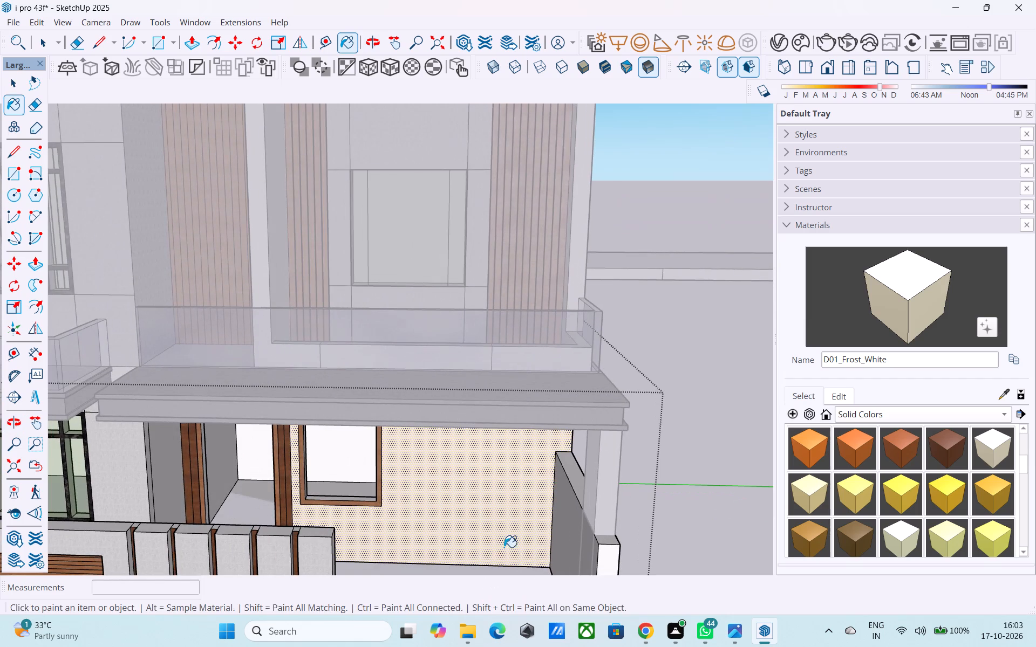
scroll(503, 527, down, 3)
middle_drag(505, 526, 500, 457)
scroll(502, 458, down, 4)
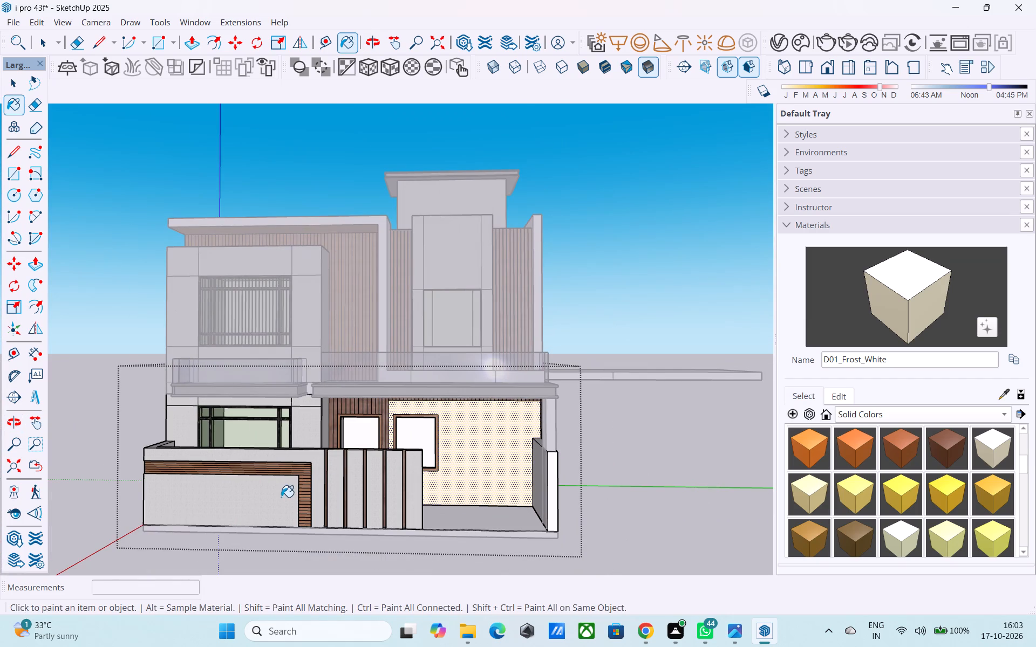
middle_drag(414, 512, 343, 521)
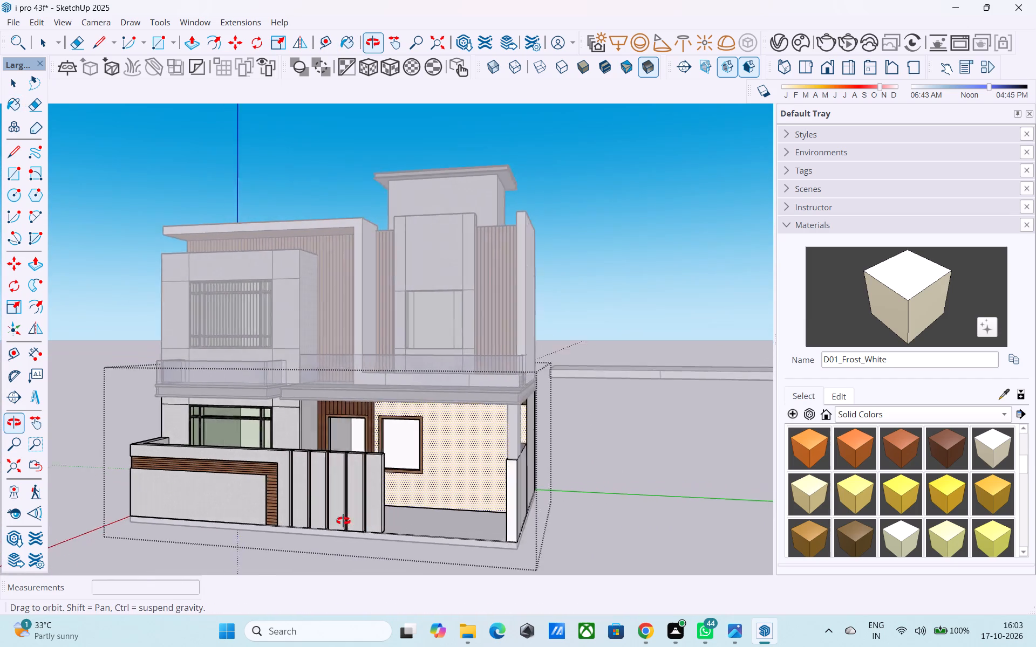
middle_drag(343, 521, 257, 511)
scroll(341, 385, up, 9)
scroll(438, 478, down, 3)
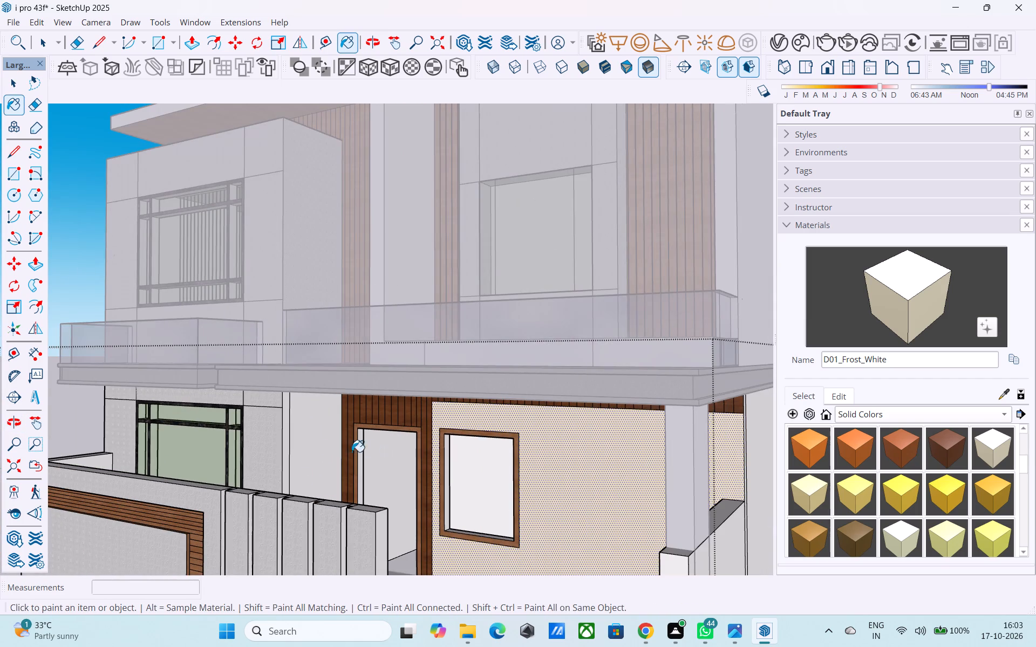
scroll(338, 451, up, 3)
click(309, 440)
scroll(350, 480, down, 5)
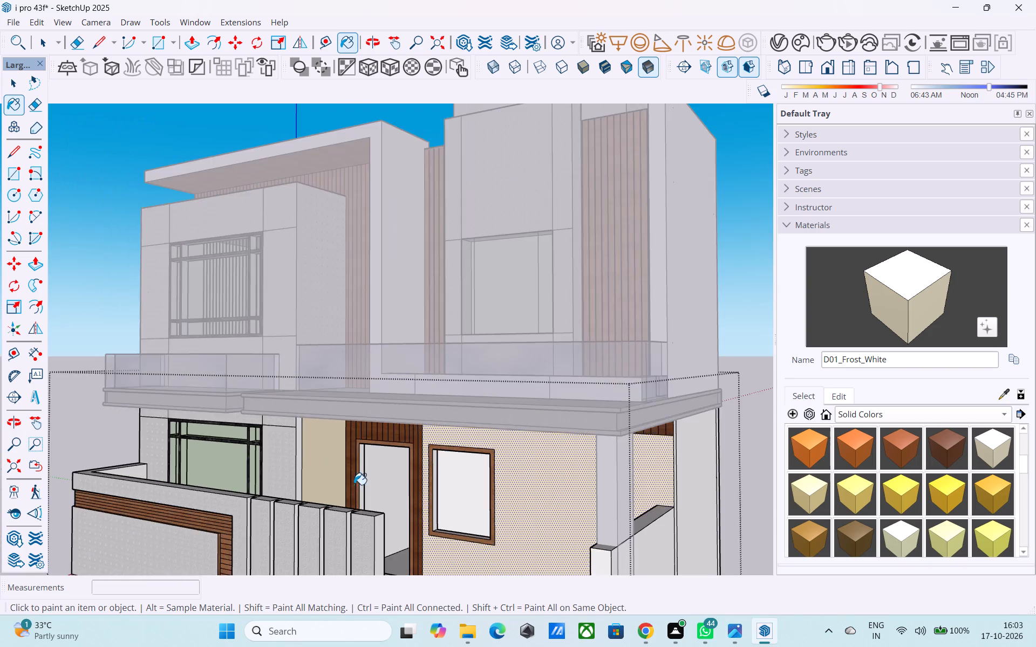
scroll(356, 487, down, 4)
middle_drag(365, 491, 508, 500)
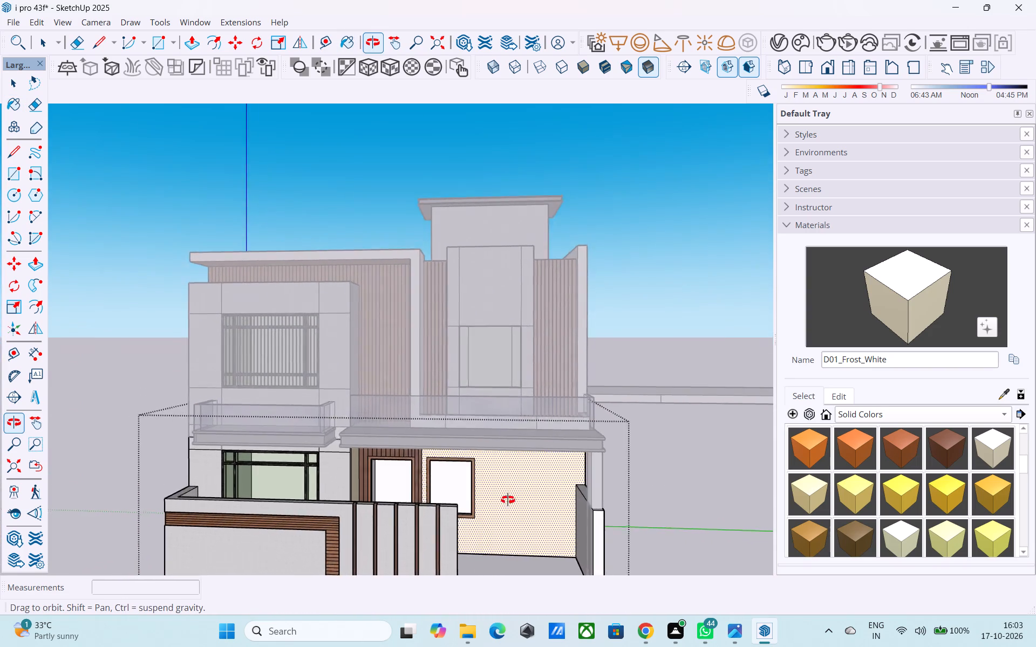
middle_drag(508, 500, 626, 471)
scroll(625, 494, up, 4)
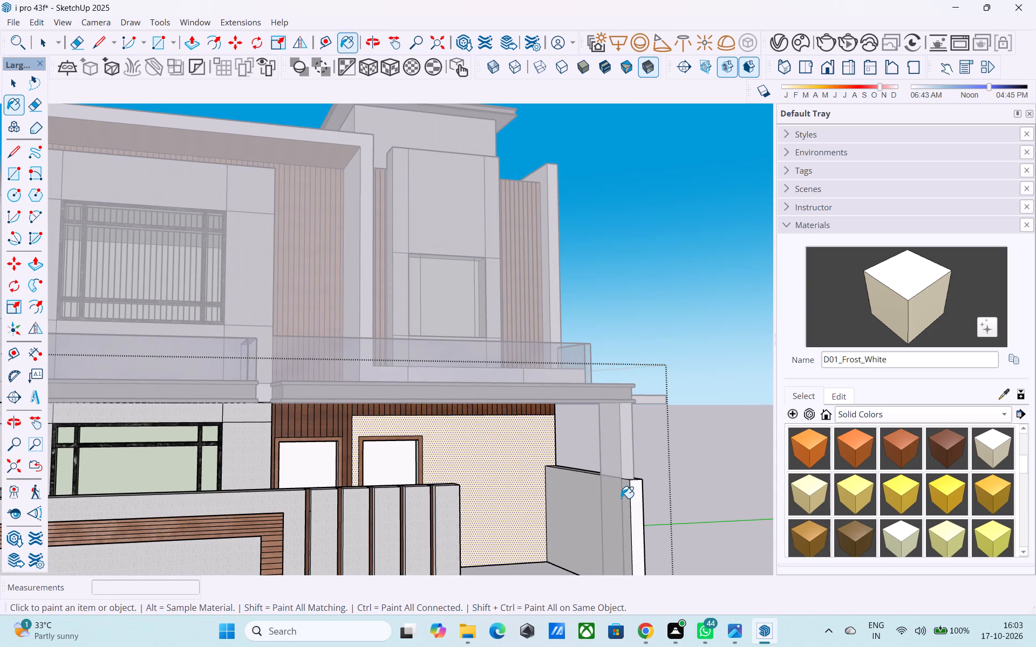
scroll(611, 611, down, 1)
Leave the ground-floor group and examine the whole house's front with the newly painted porch walls.
middle_drag(616, 606, 592, 591)
scroll(594, 588, down, 11)
middle_drag(564, 560, 546, 543)
key(space)
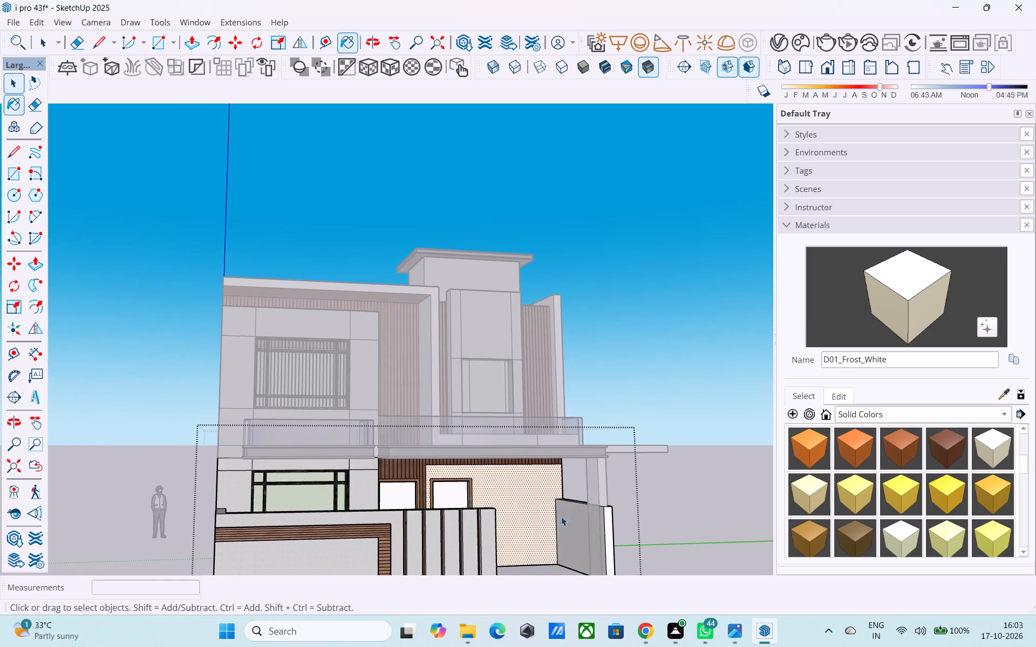
click(656, 419)
scroll(639, 427, down, 4)
middle_drag(612, 446, 544, 526)
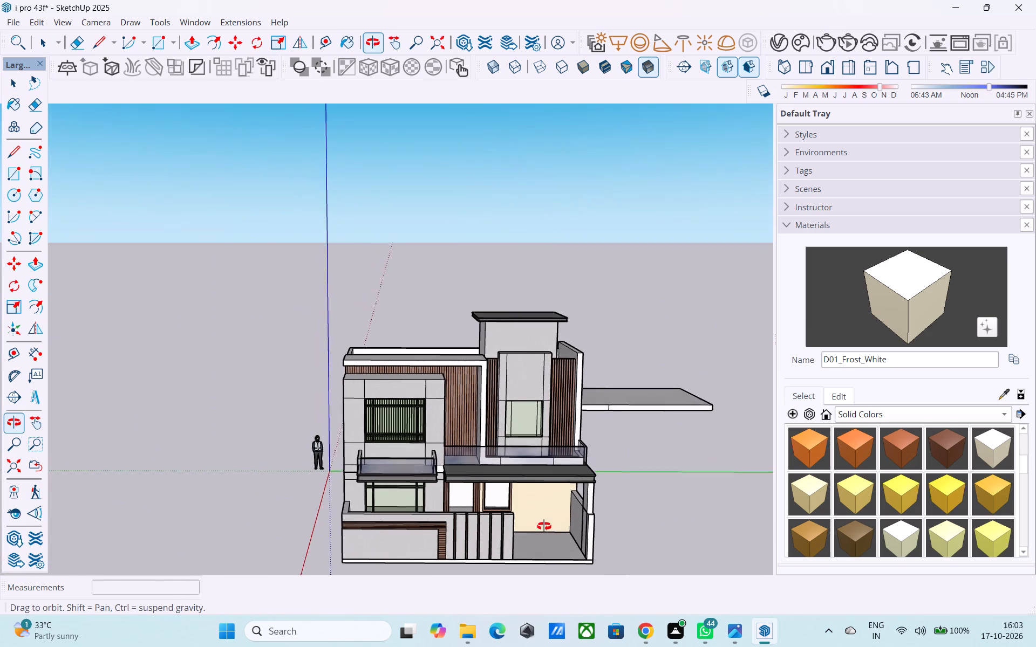
middle_drag(544, 526, 543, 526)
middle_drag(533, 519, 526, 515)
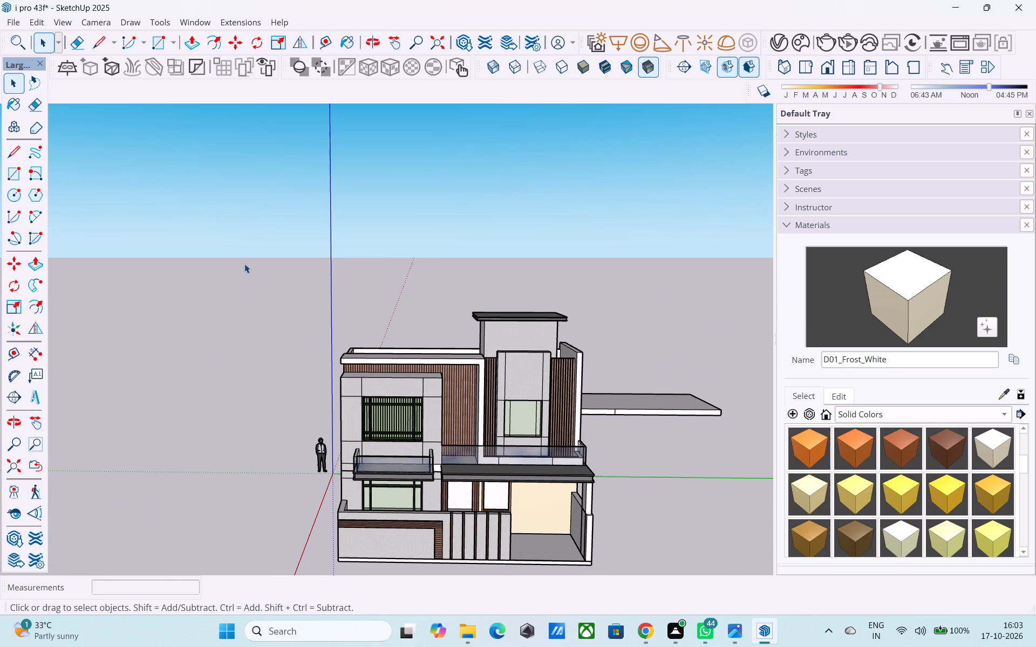
Import the porta+4 door model from the Downloads folder.
click(17, 23)
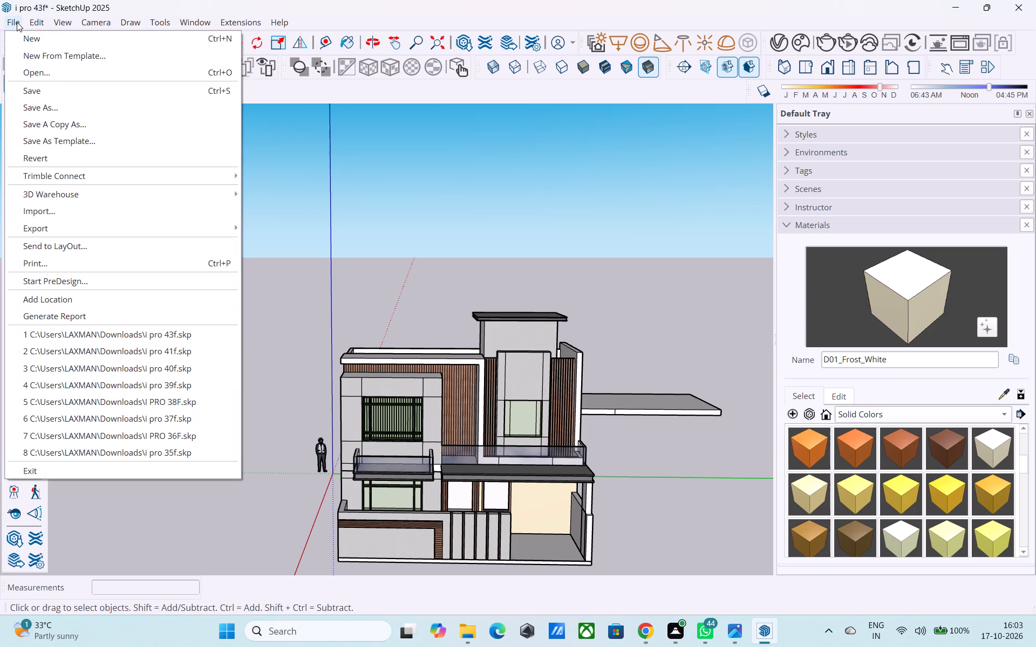
click(61, 207)
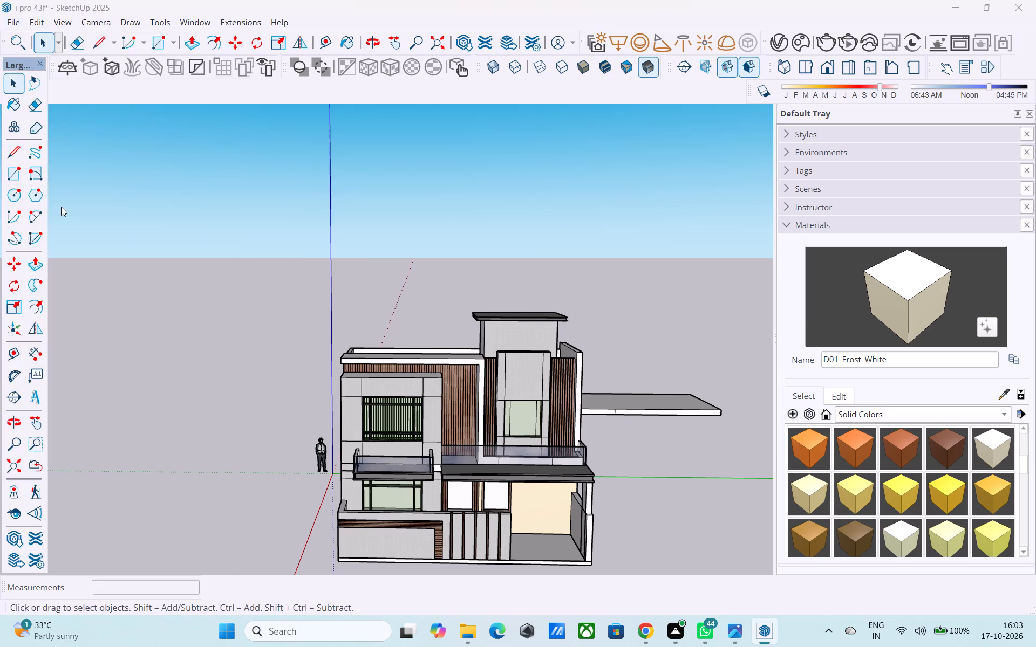
scroll(156, 265, down, 2)
scroll(219, 334, down, 1)
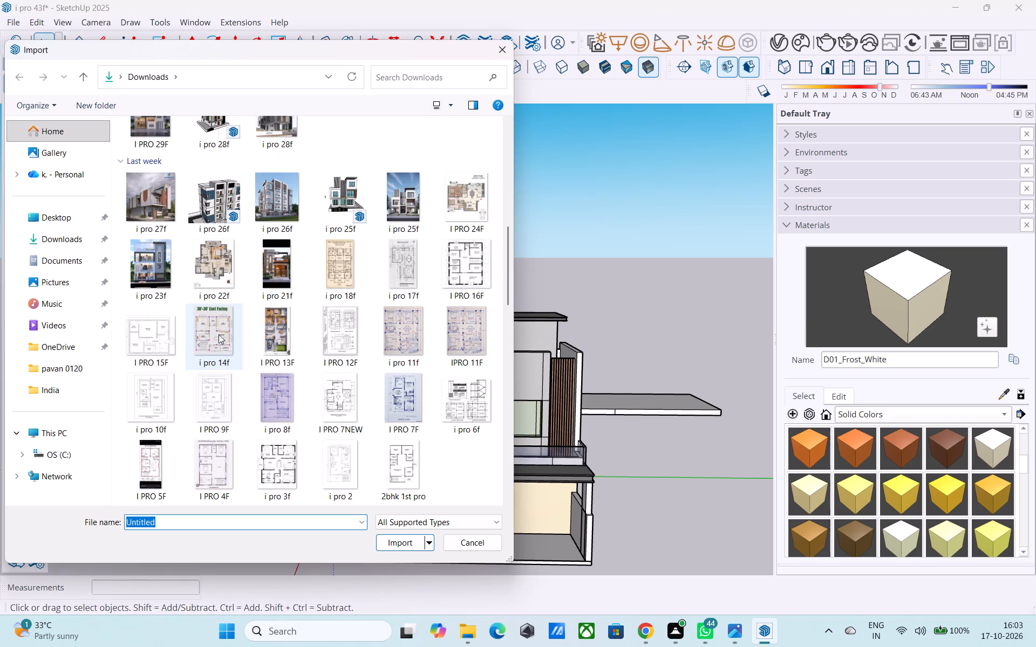
scroll(232, 304, down, 1)
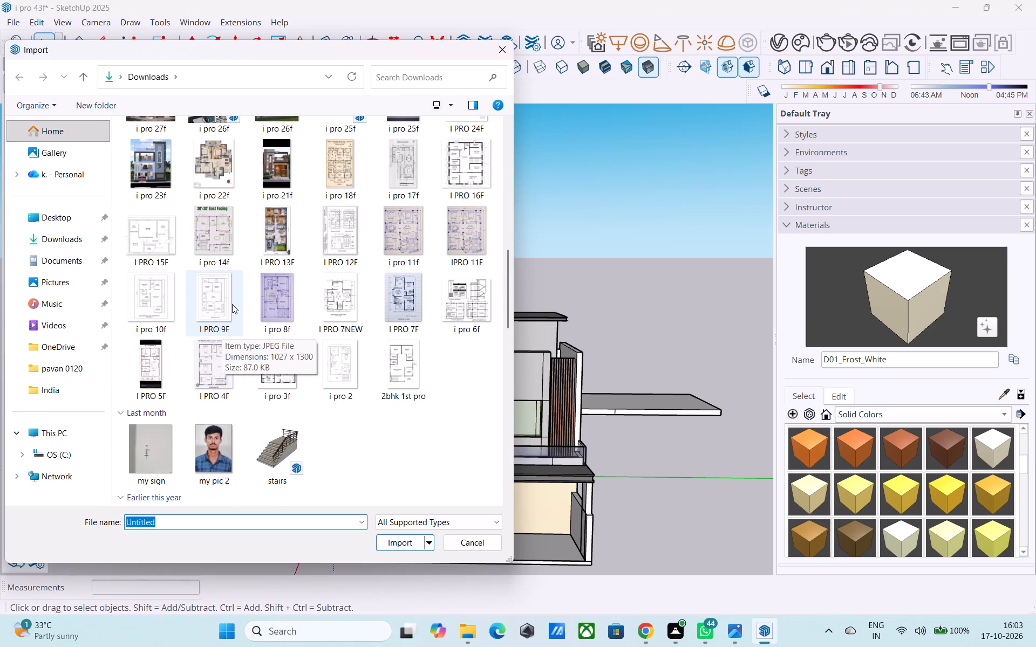
scroll(232, 304, down, 1)
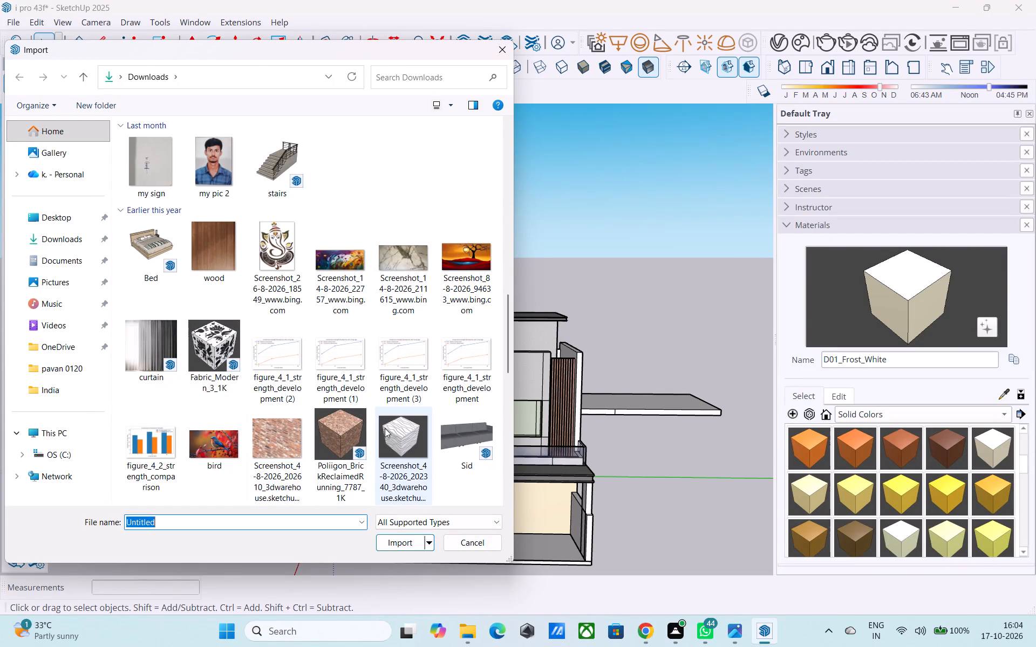
scroll(298, 440, down, 1)
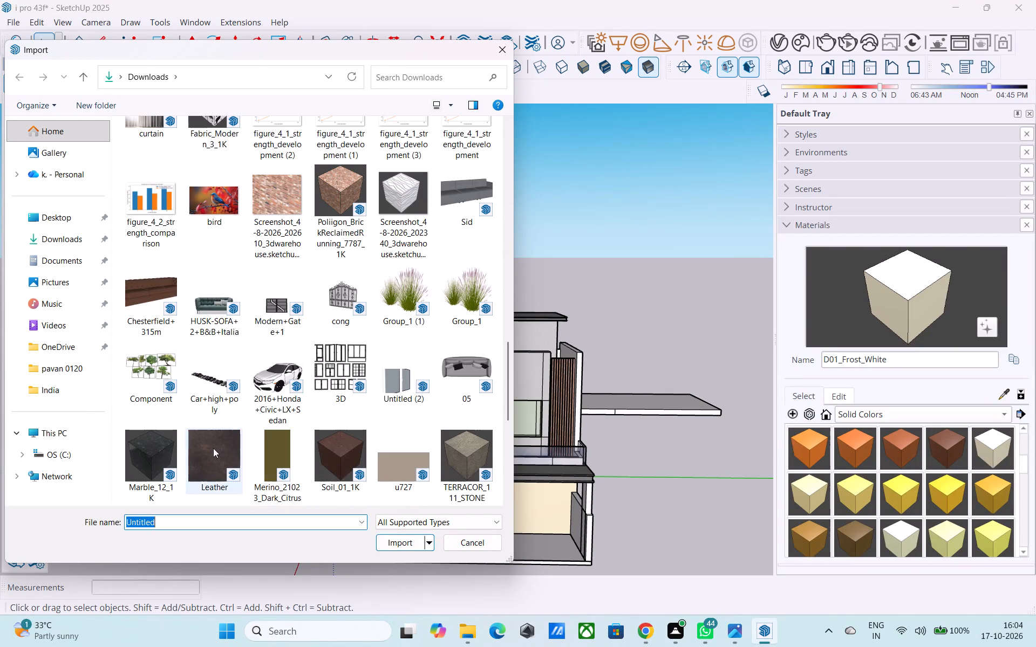
scroll(202, 366, up, 1)
scroll(202, 366, down, 1)
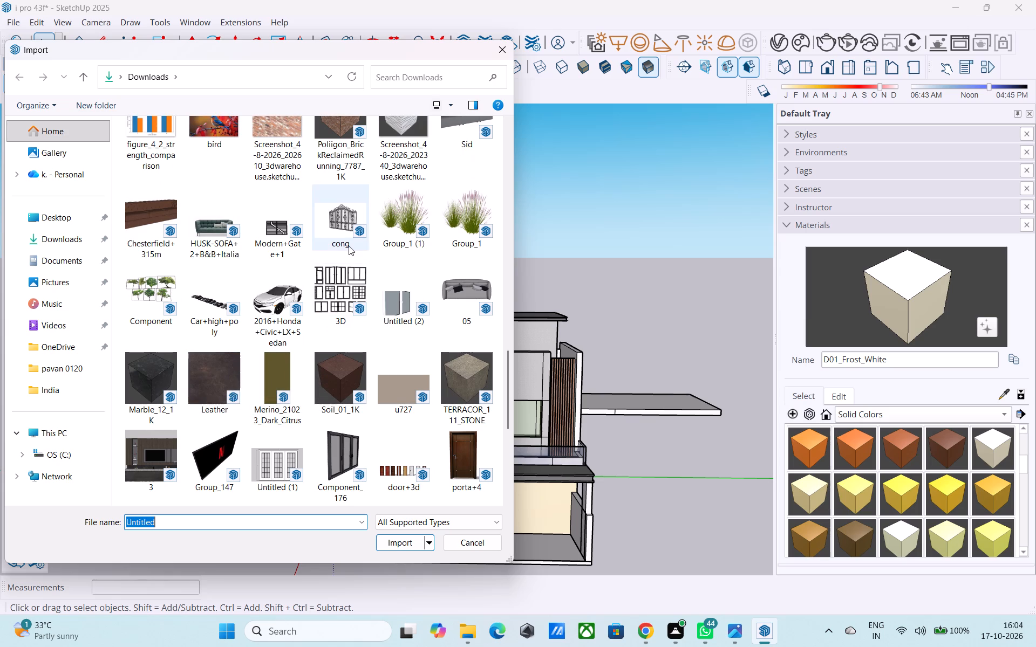
scroll(311, 218, up, 1)
scroll(325, 237, down, 1)
click(463, 442)
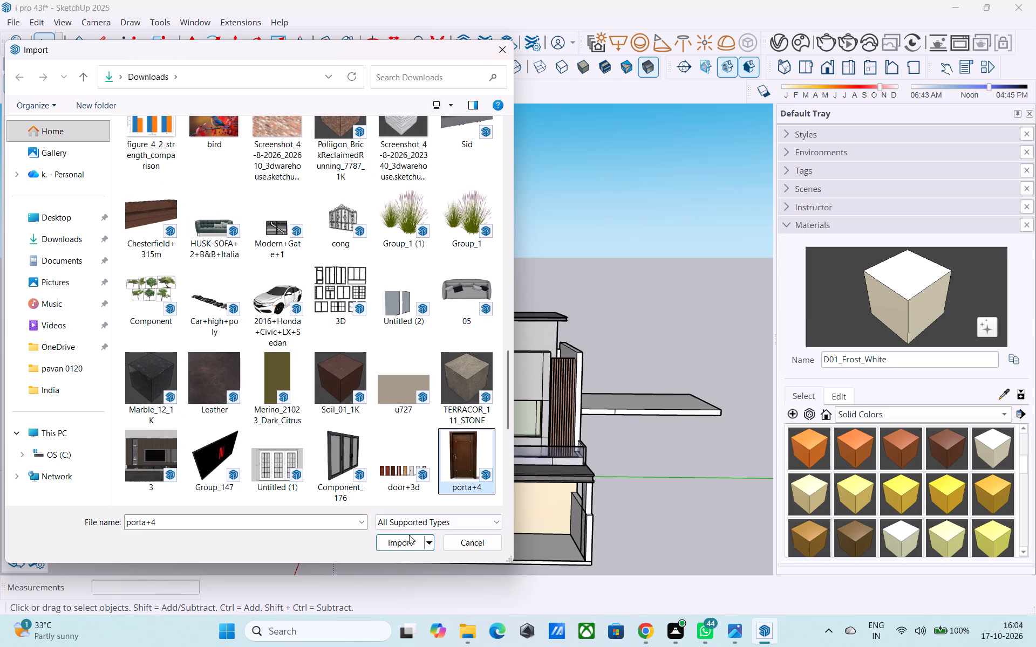
click(409, 540)
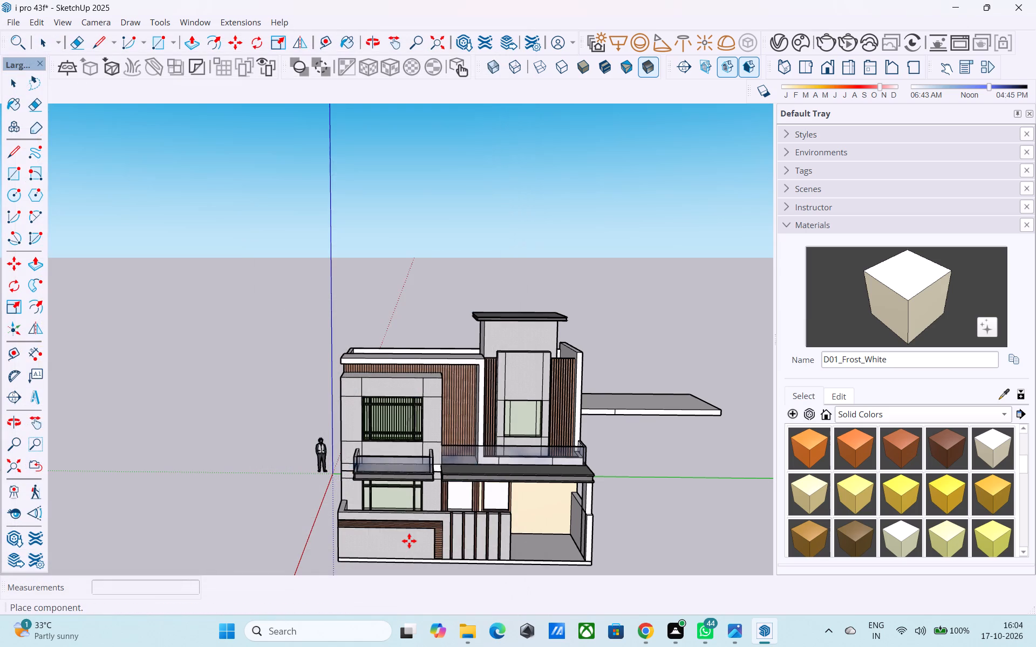
Place the imported wooden door in the open area in front of the house.
scroll(281, 409, down, 6)
scroll(454, 488, down, 1)
scroll(435, 488, up, 1)
scroll(378, 416, down, 5)
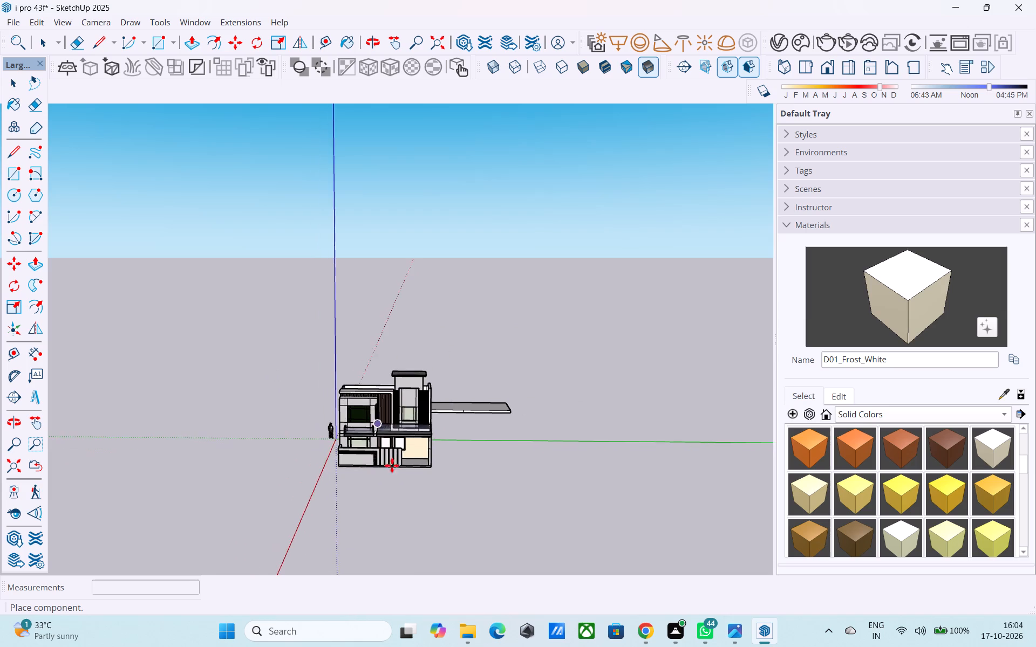
scroll(398, 472, up, 8)
middle_drag(409, 483, 457, 446)
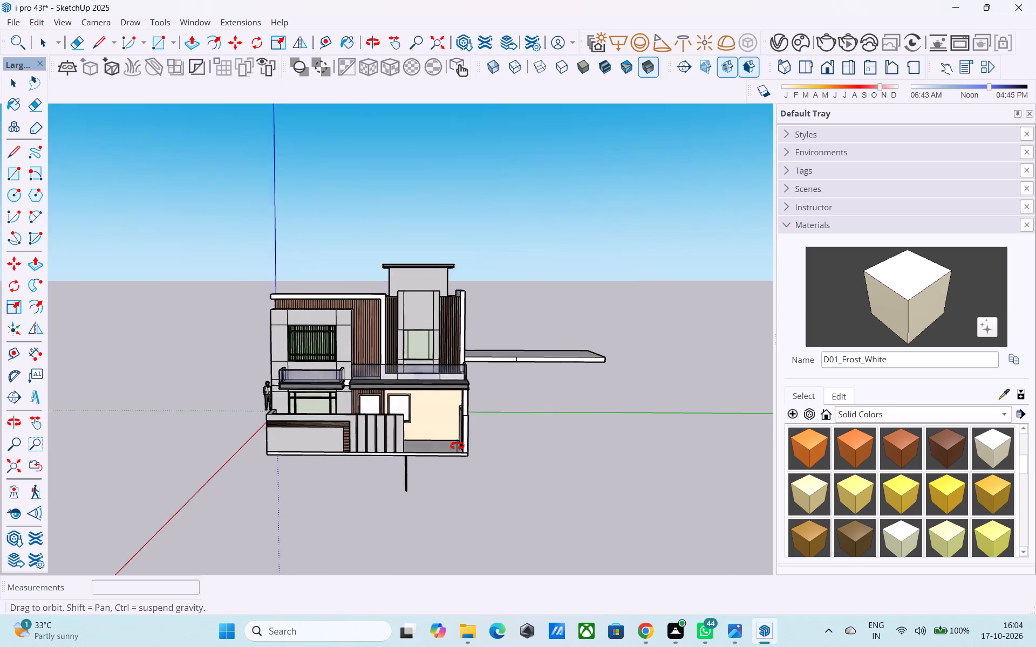
middle_drag(457, 446, 646, 432)
click(628, 430)
Rotate the door 90 degrees about the vertical axis so it is parallel to the house front.
middle_drag(602, 423, 482, 432)
scroll(469, 425, down, 7)
middle_drag(432, 470, 410, 534)
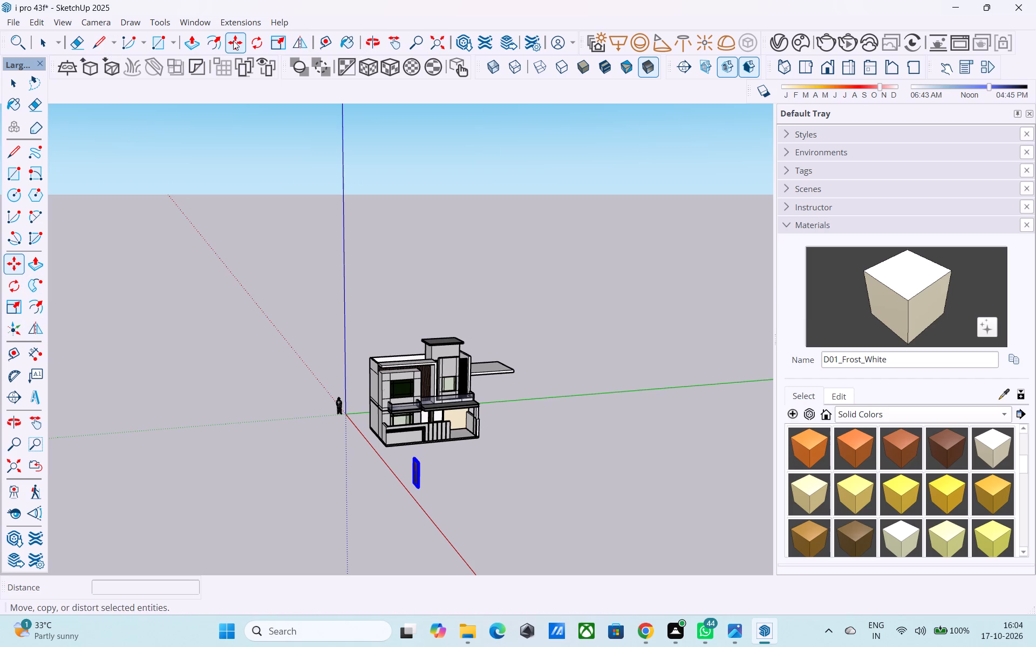
key(q)
scroll(253, 64, down, 6)
scroll(359, 184, down, 4)
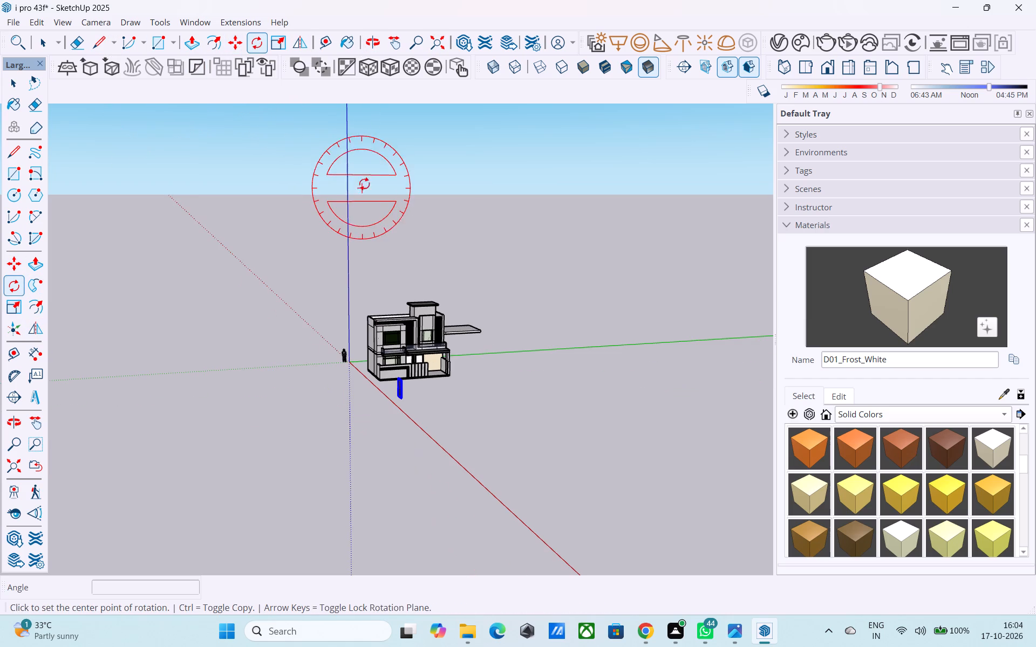
scroll(374, 226, down, 4)
middle_drag(374, 226, 377, 270)
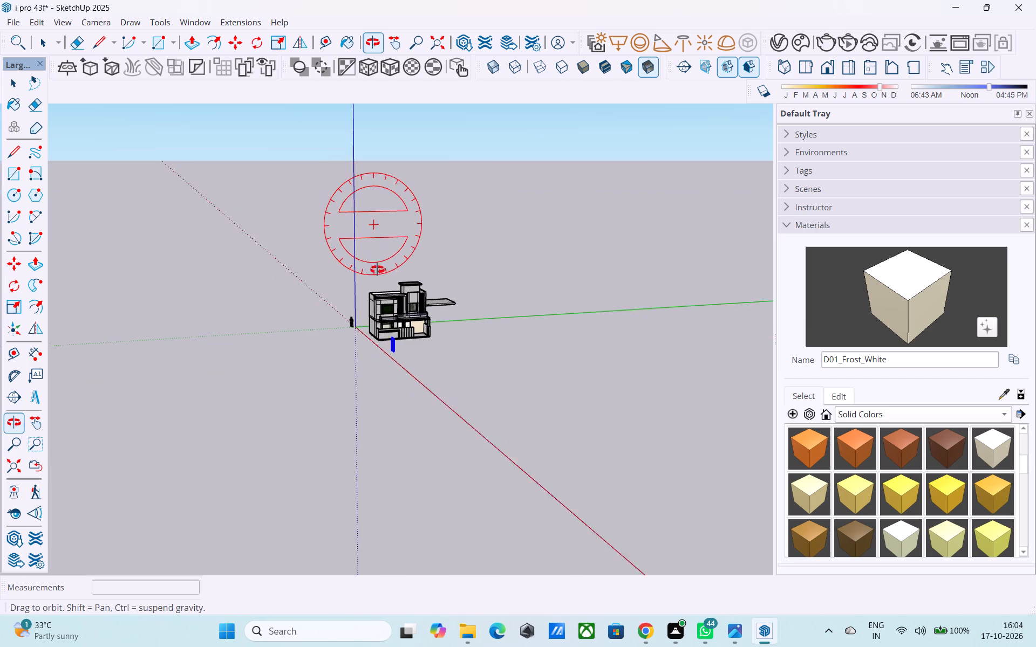
middle_drag(377, 270, 396, 470)
scroll(393, 466, up, 5)
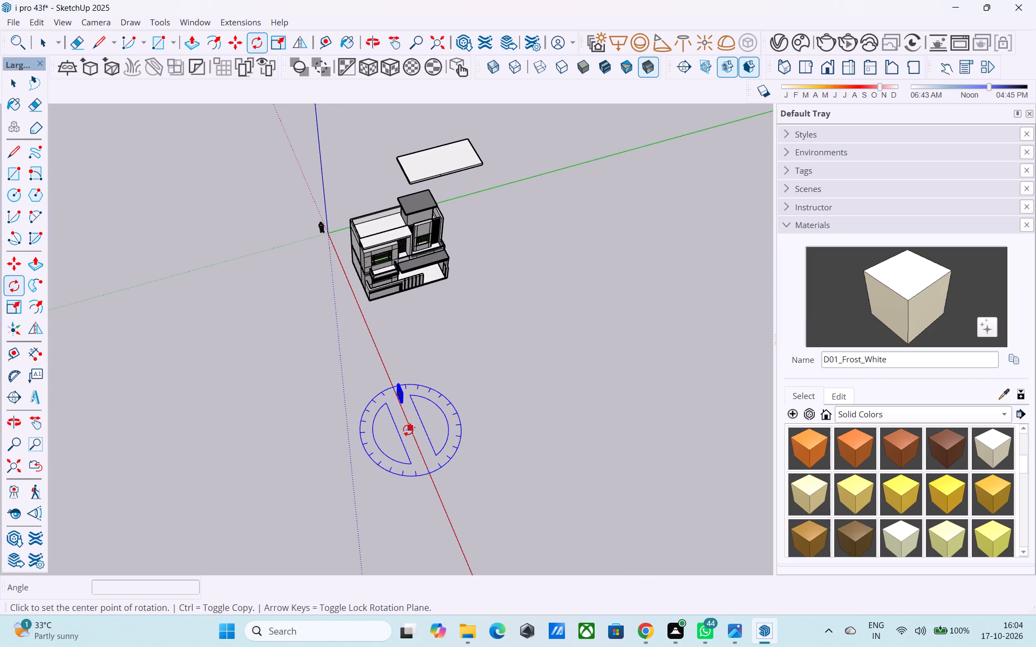
click(410, 430)
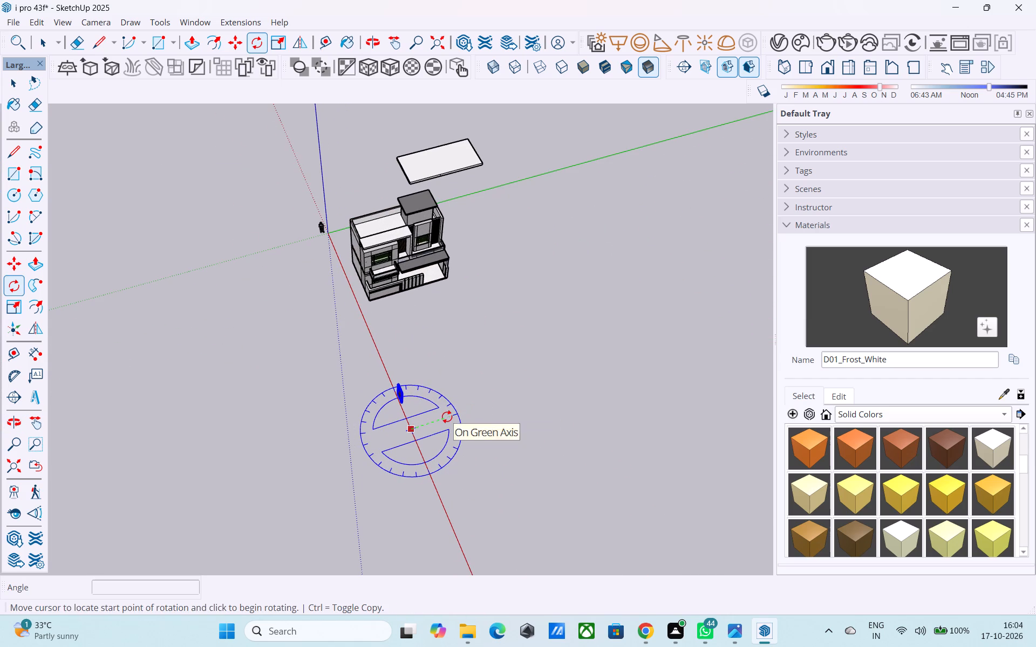
click(447, 417)
click(392, 391)
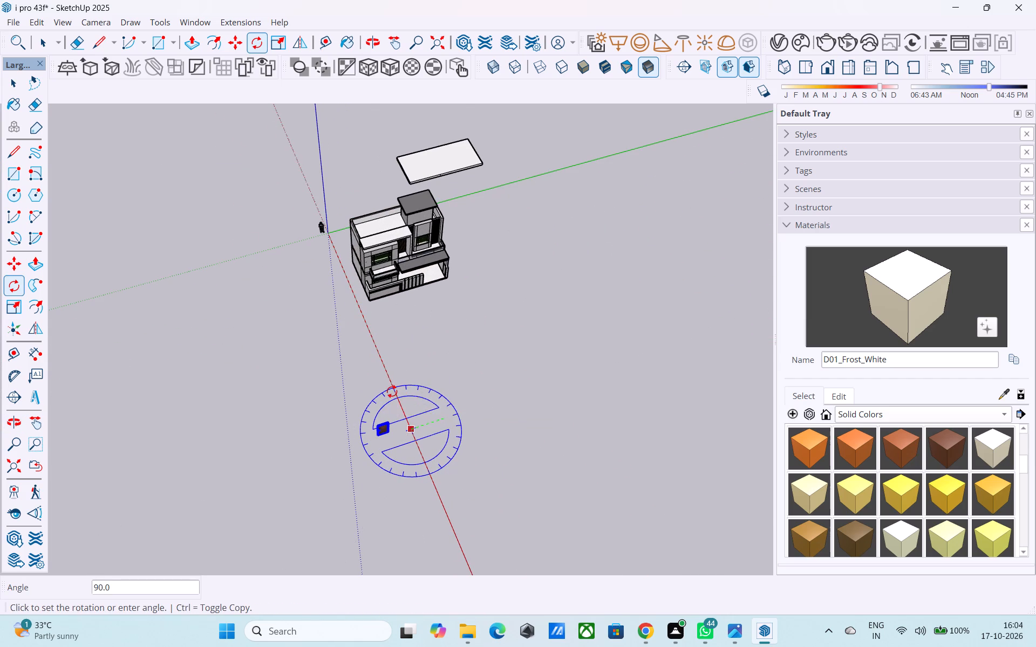
Move the door by its bottom corner onto the lower inner corner of the wood-clad entrance opening in the porch.
middle_drag(378, 472, 355, 241)
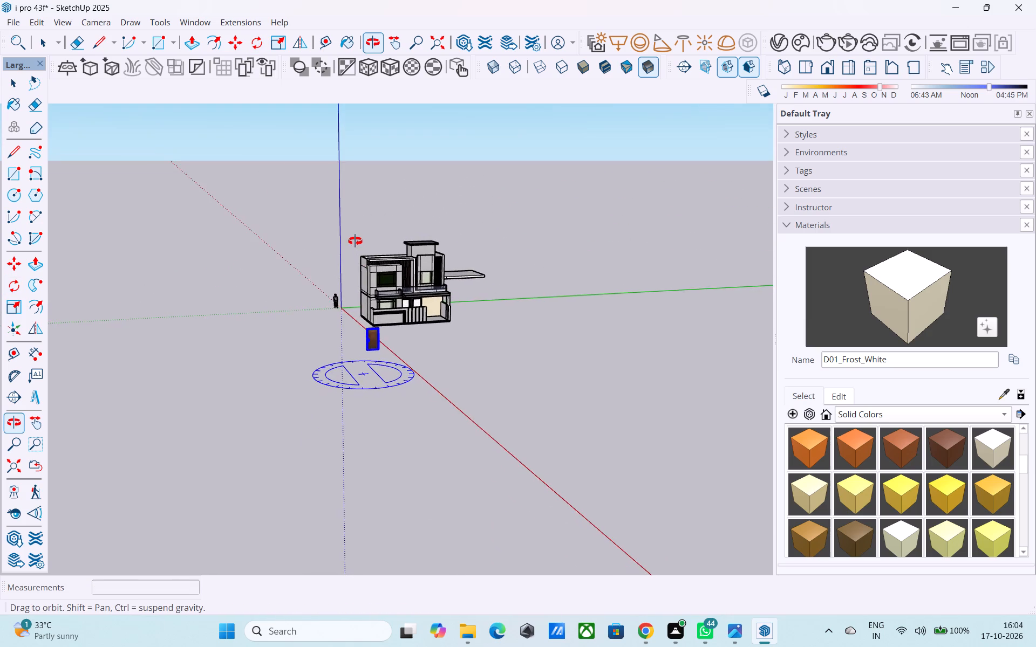
middle_drag(355, 241, 345, 233)
scroll(345, 233, up, 5)
scroll(349, 377, up, 4)
key(m)
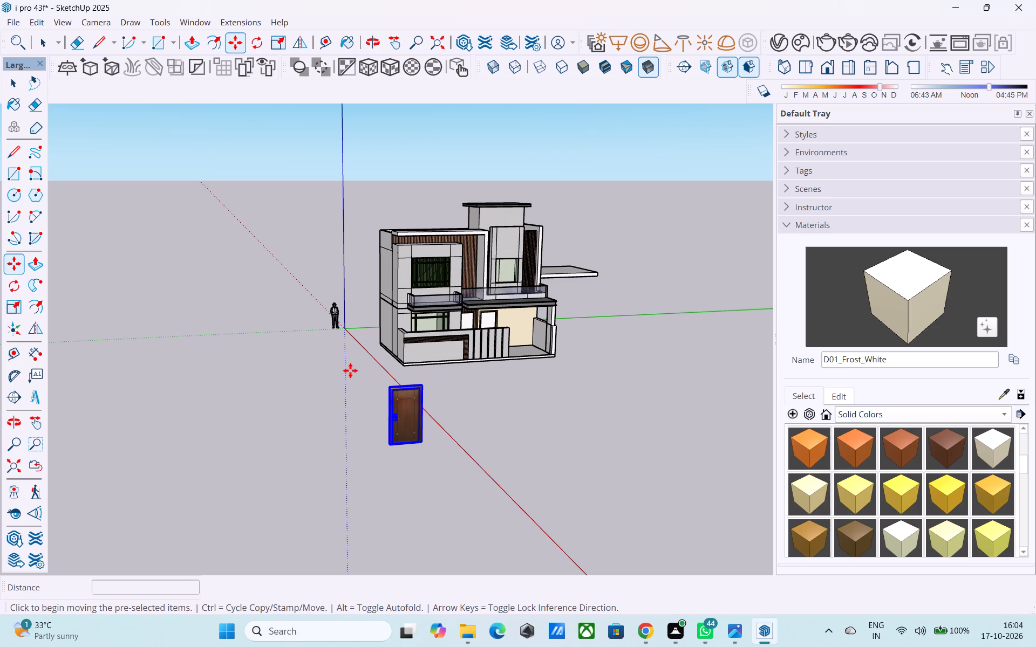
scroll(451, 429, down, 5)
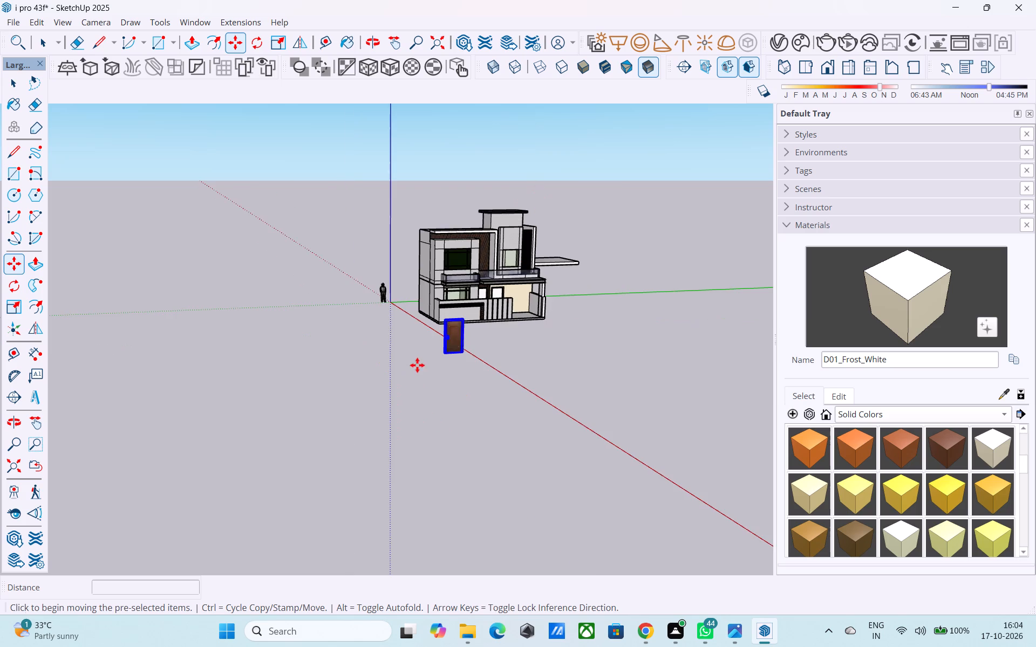
middle_drag(417, 365, 508, 356)
scroll(509, 354, up, 20)
scroll(509, 354, up, 3)
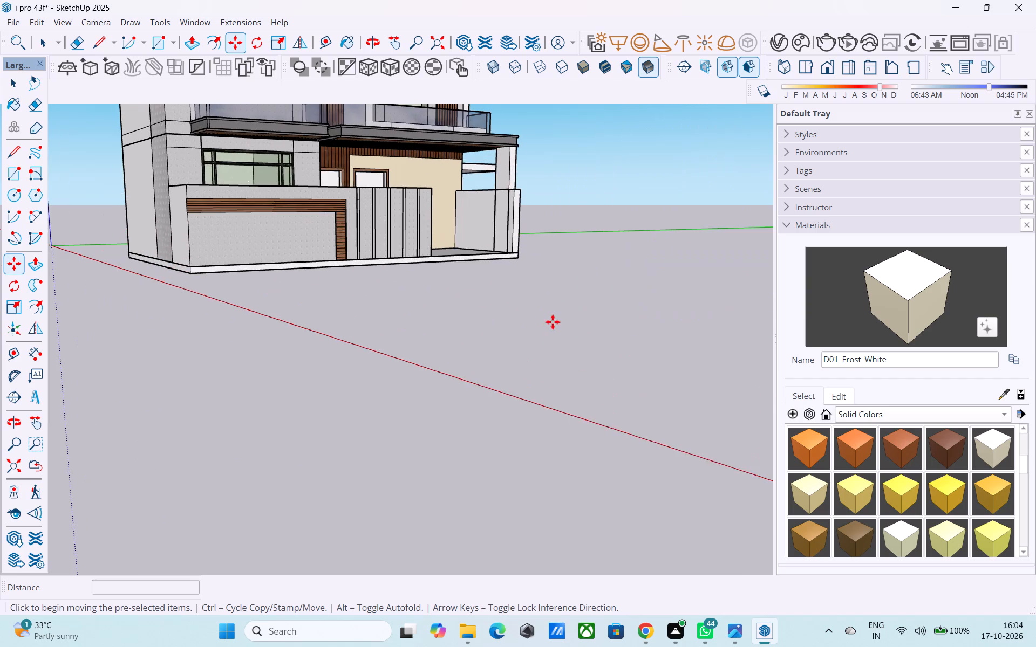
scroll(553, 322, down, 2)
click(586, 327)
scroll(586, 326, down, 7)
scroll(570, 308, up, 1)
scroll(501, 244, down, 4)
middle_drag(486, 233, 377, 378)
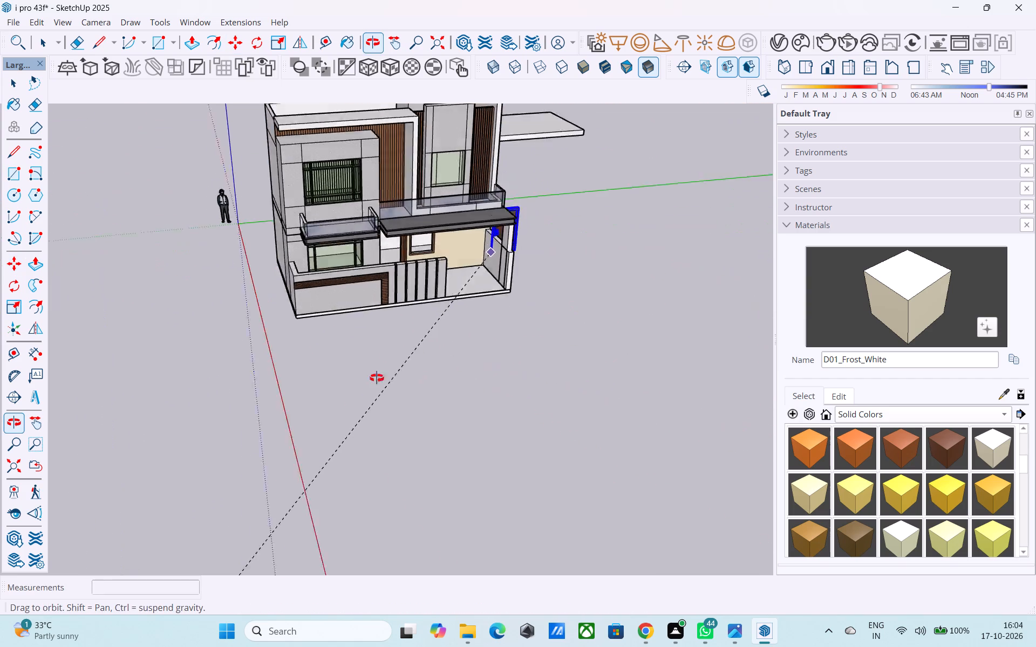
middle_drag(377, 378, 362, 426)
scroll(384, 296, up, 20)
scroll(384, 296, up, 6)
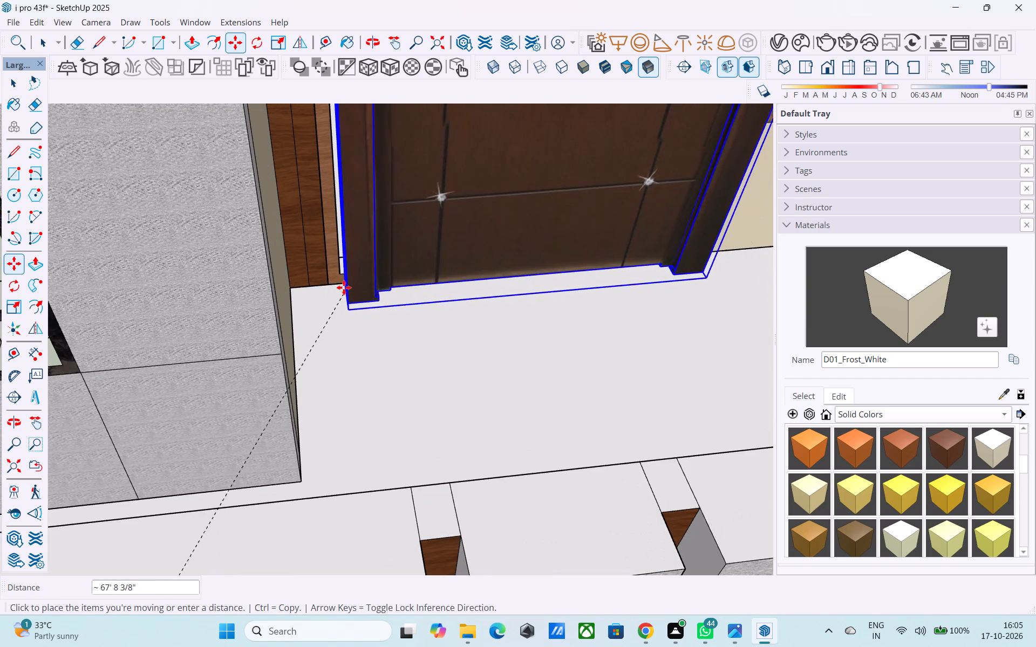
scroll(338, 267, up, 1)
middle_drag(339, 267, 359, 217)
scroll(345, 273, up, 6)
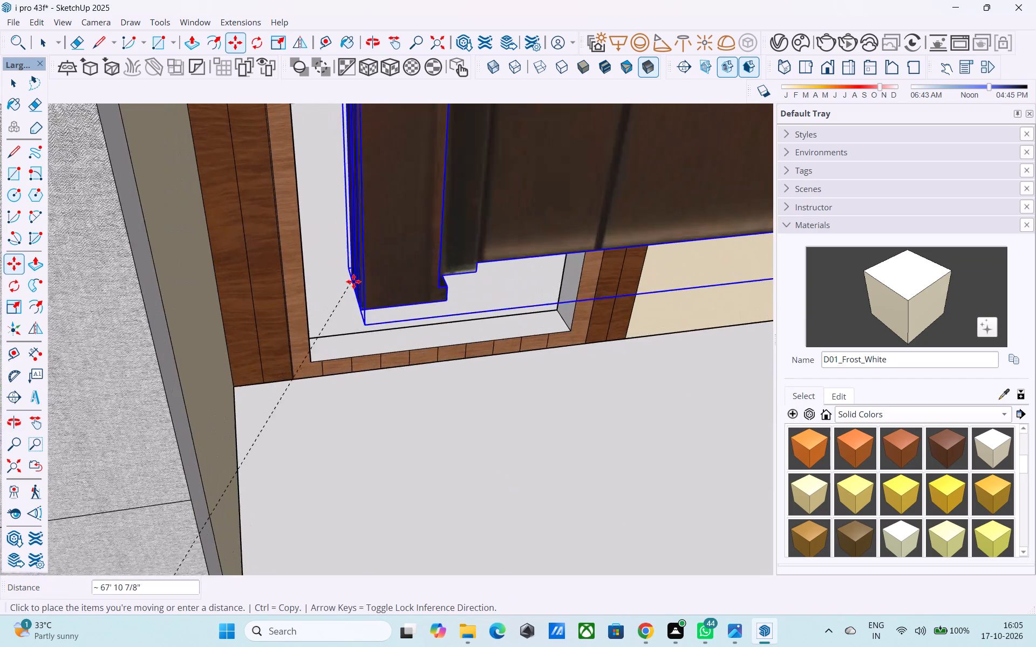
scroll(353, 281, up, 15)
middle_drag(324, 385, 365, 301)
scroll(368, 313, down, 10)
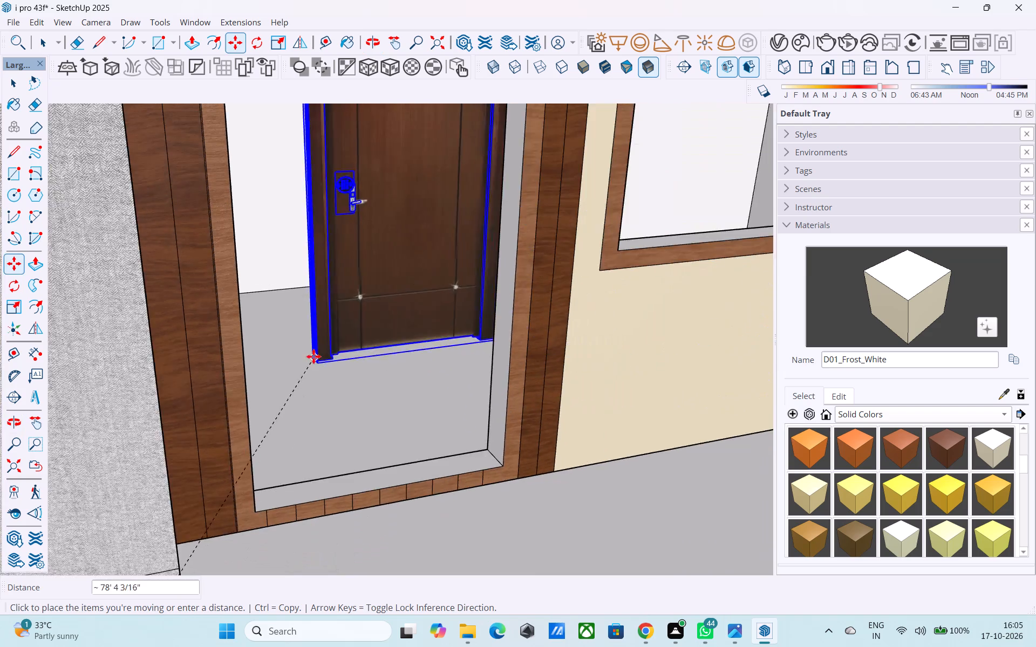
scroll(313, 356, down, 2)
middle_drag(313, 360, 152, 405)
scroll(382, 318, down, 11)
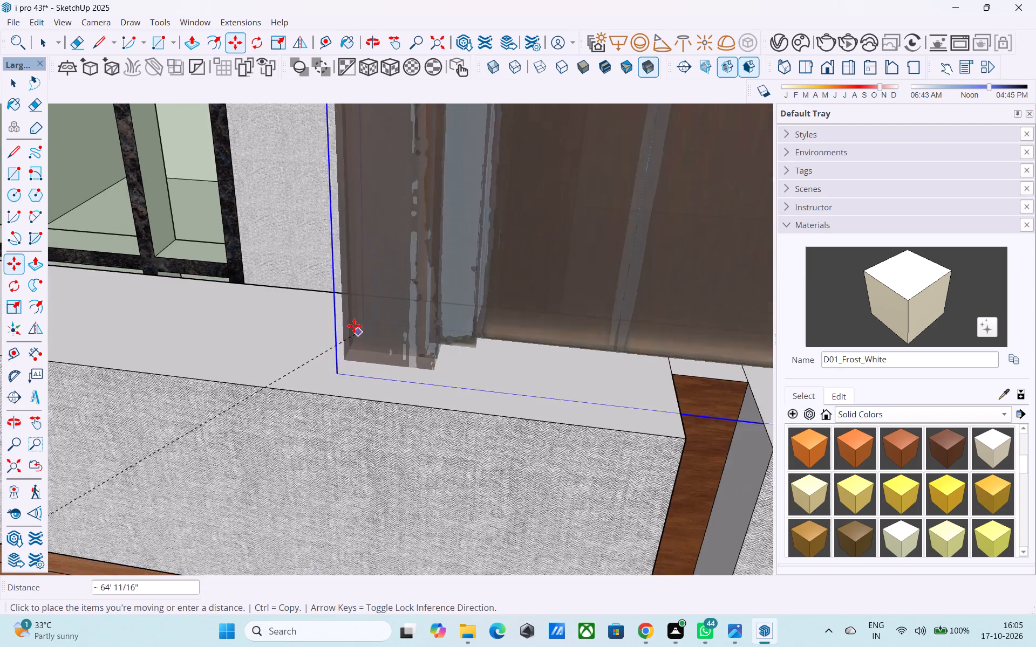
scroll(354, 326, down, 4)
scroll(238, 333, up, 1)
scroll(228, 333, down, 13)
middle_drag(540, 260, 367, 214)
scroll(248, 249, up, 19)
middle_drag(303, 295, 569, 331)
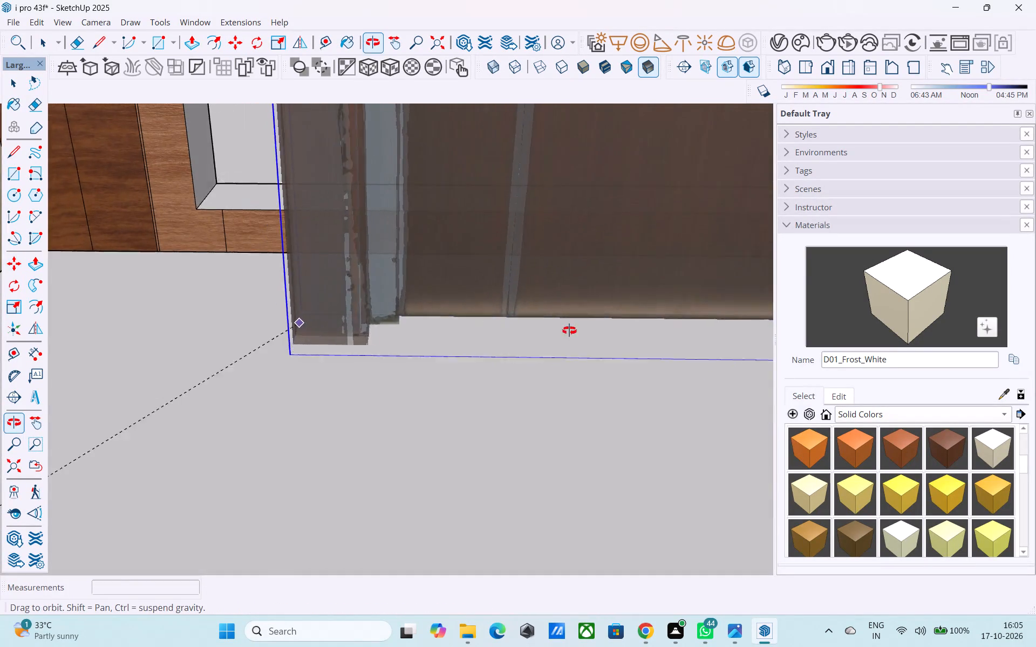
middle_drag(569, 331, 572, 330)
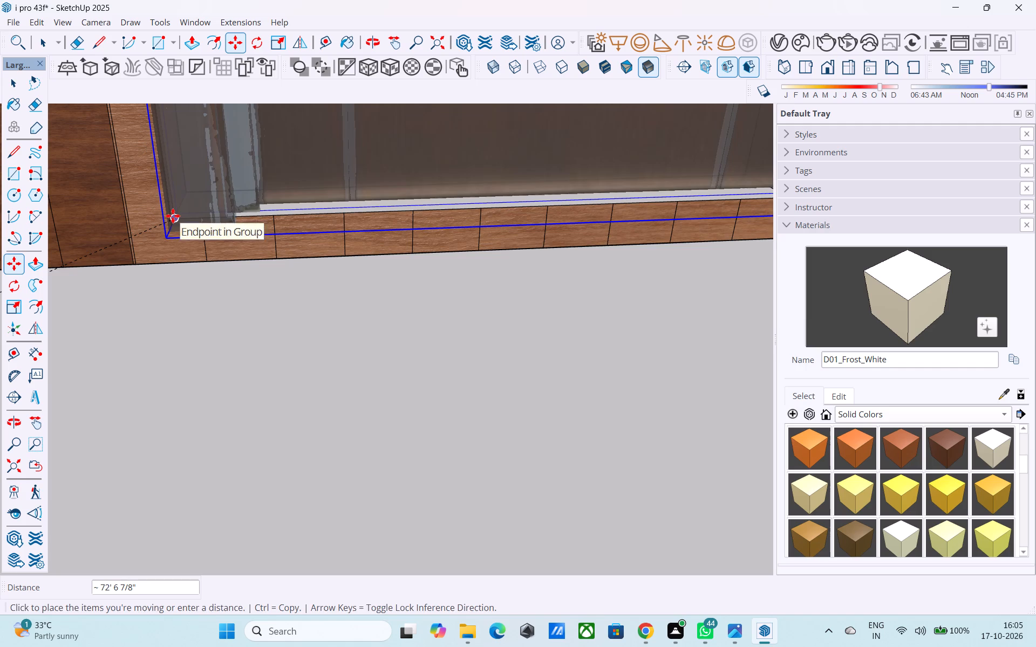
click(173, 216)
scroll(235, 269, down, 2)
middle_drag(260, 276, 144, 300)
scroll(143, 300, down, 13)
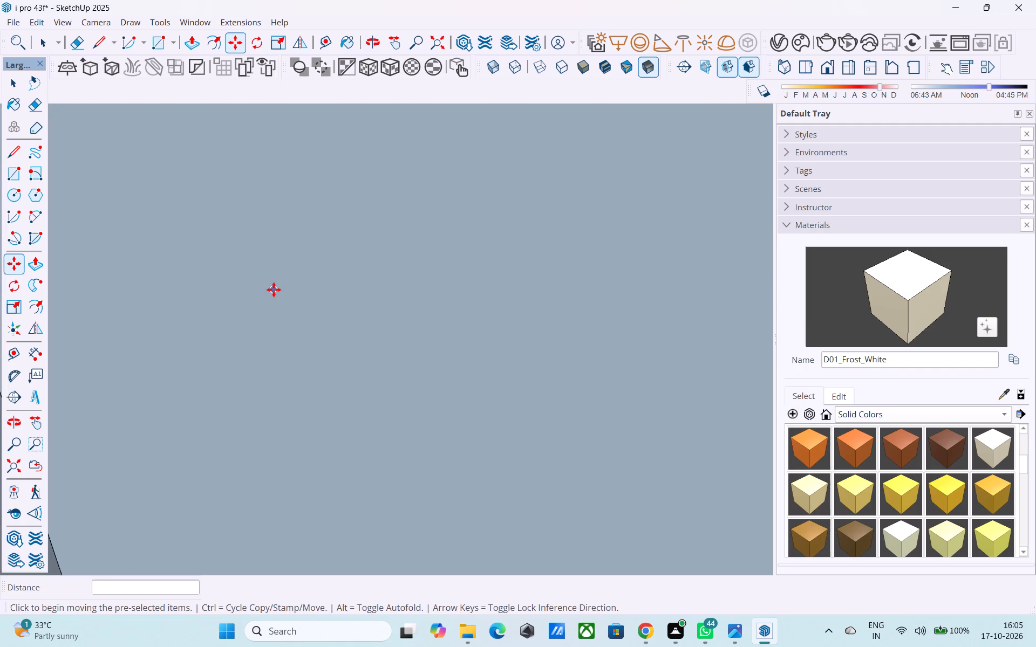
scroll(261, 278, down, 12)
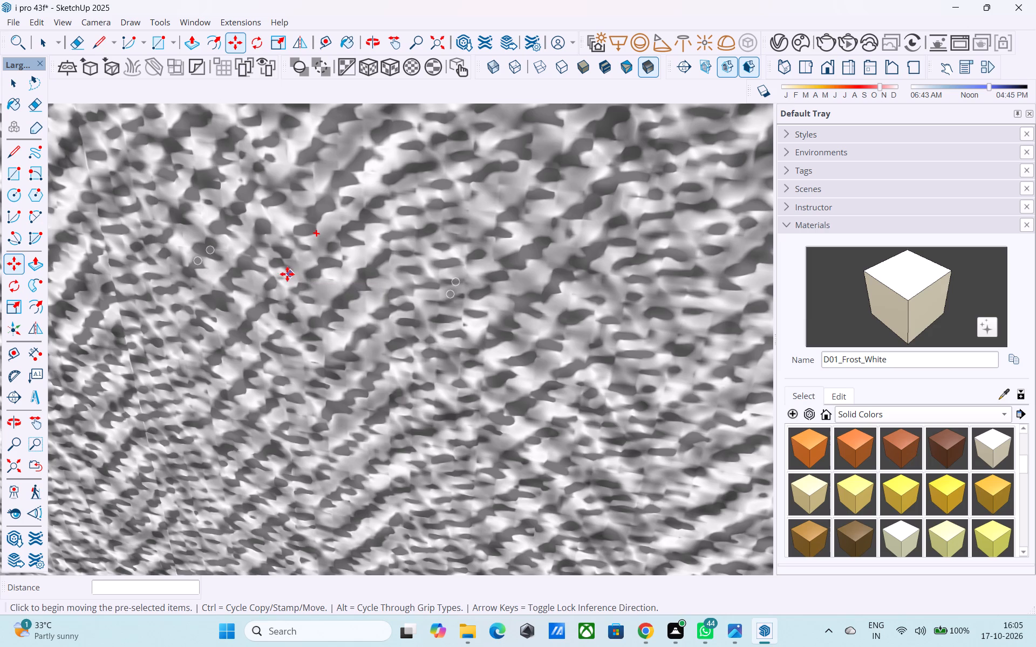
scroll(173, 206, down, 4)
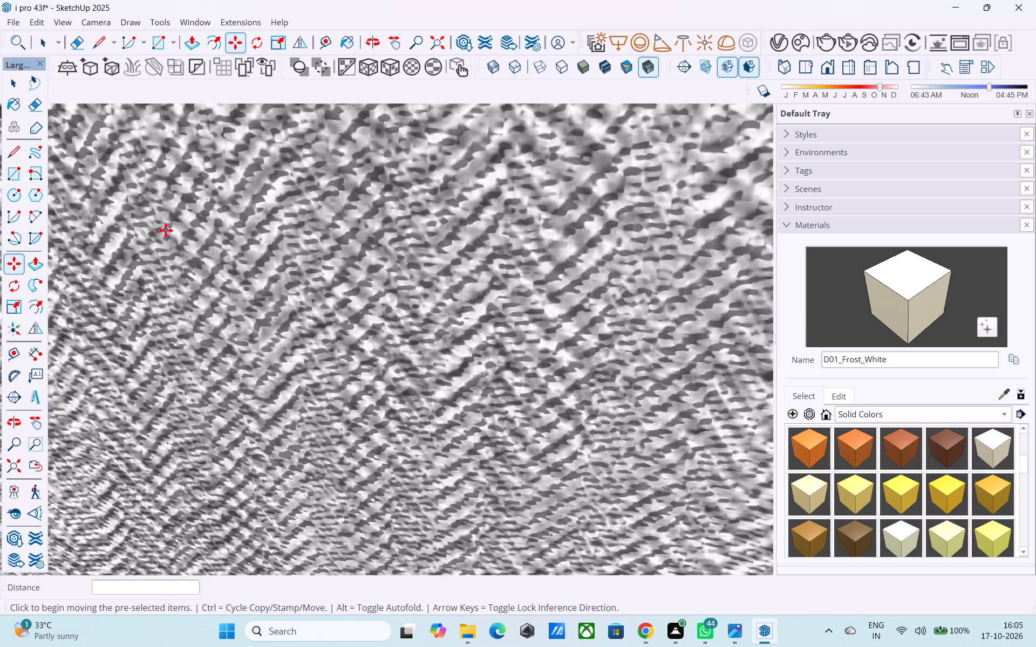
Scale the door's width by a factor of 1.05 so it fills the wood-clad entrance opening.
scroll(166, 230, down, 20)
scroll(166, 230, down, 19)
scroll(267, 319, up, 1)
scroll(264, 286, down, 4)
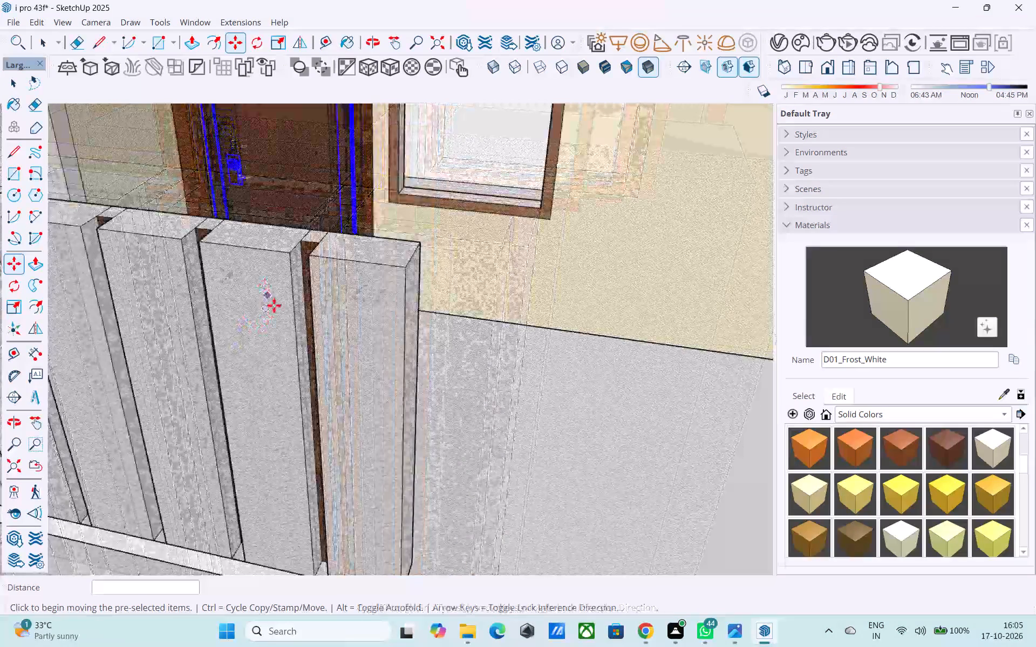
scroll(274, 305, down, 15)
middle_drag(252, 357, 190, 279)
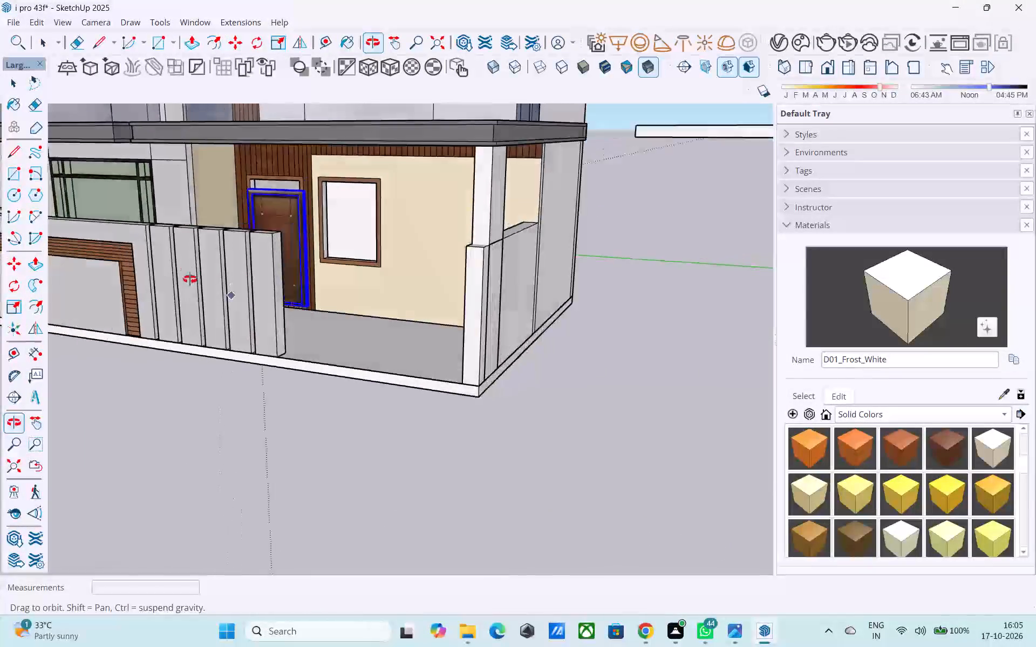
middle_drag(190, 279, 172, 295)
key(s)
scroll(297, 199, up, 5)
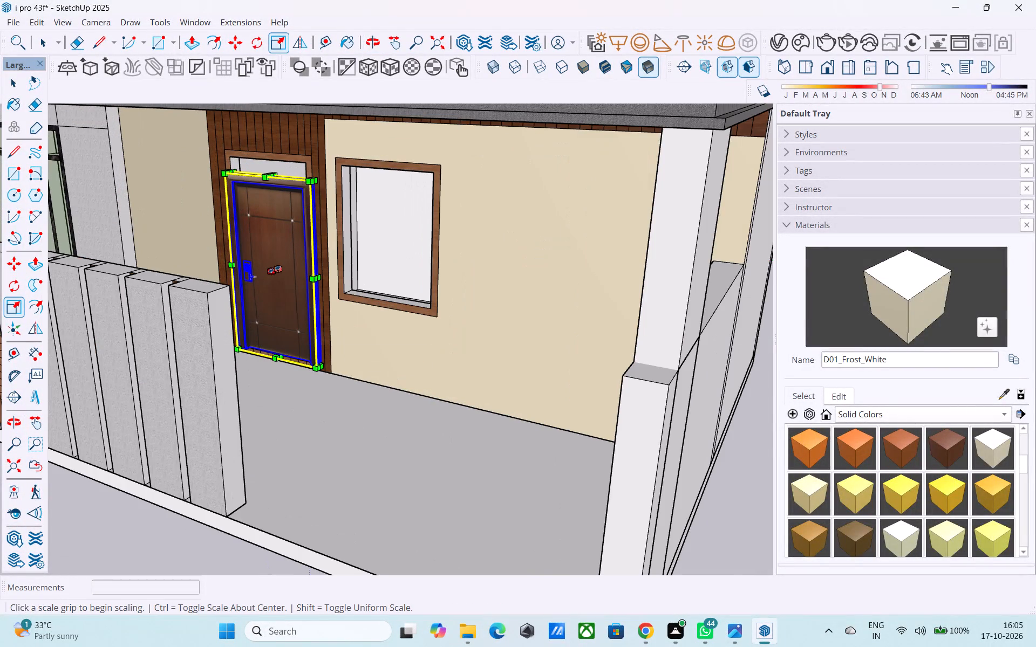
scroll(88, 328, up, 1)
scroll(338, 277, up, 4)
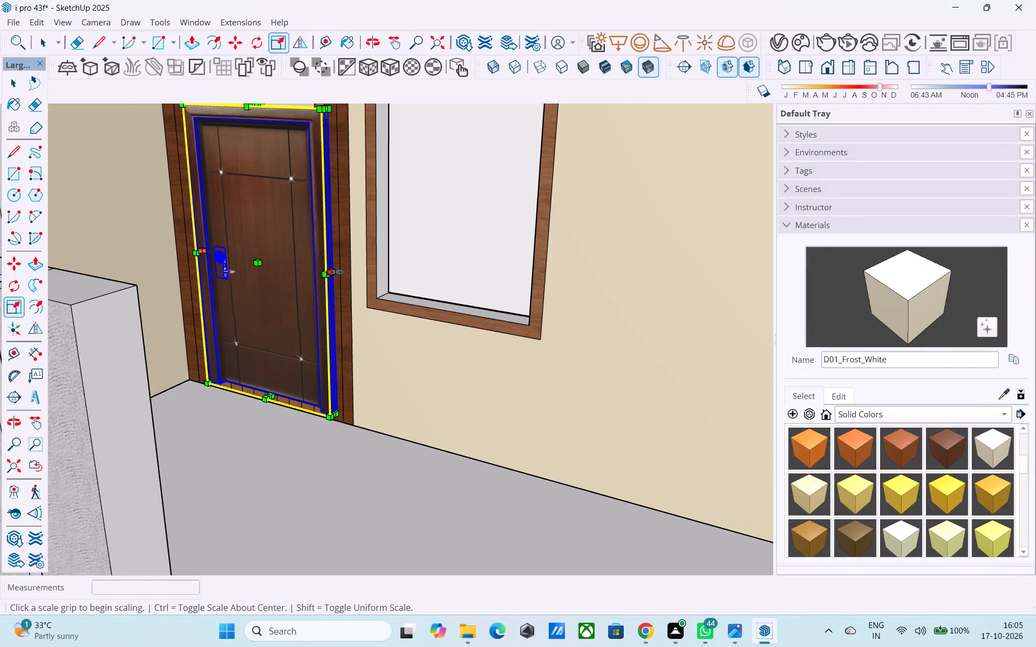
scroll(329, 272, up, 8)
drag(338, 273, 307, 266)
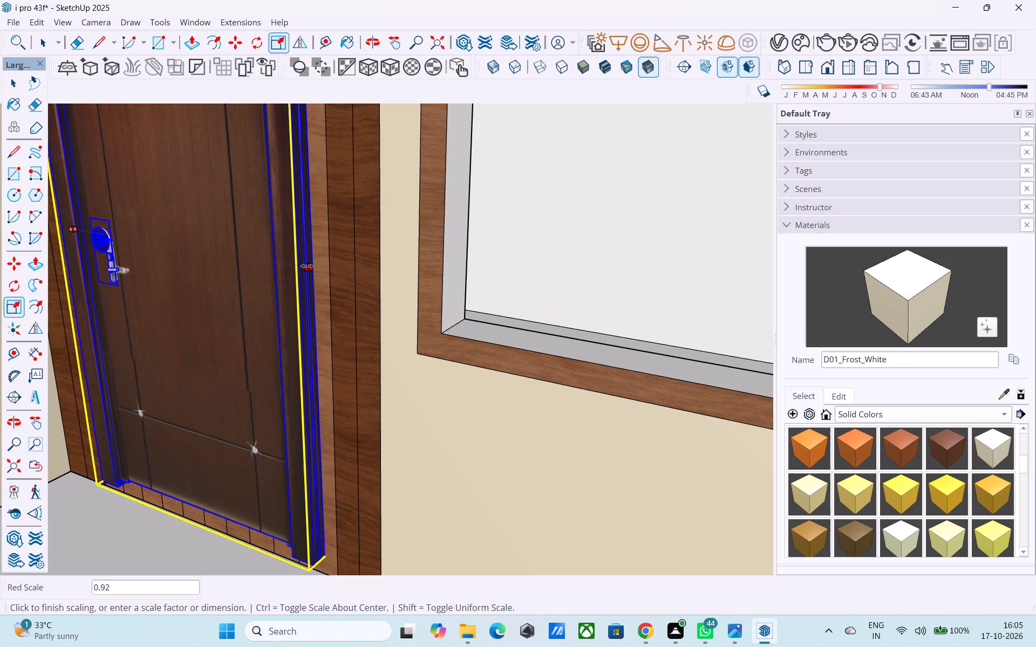
drag(307, 266, 351, 273)
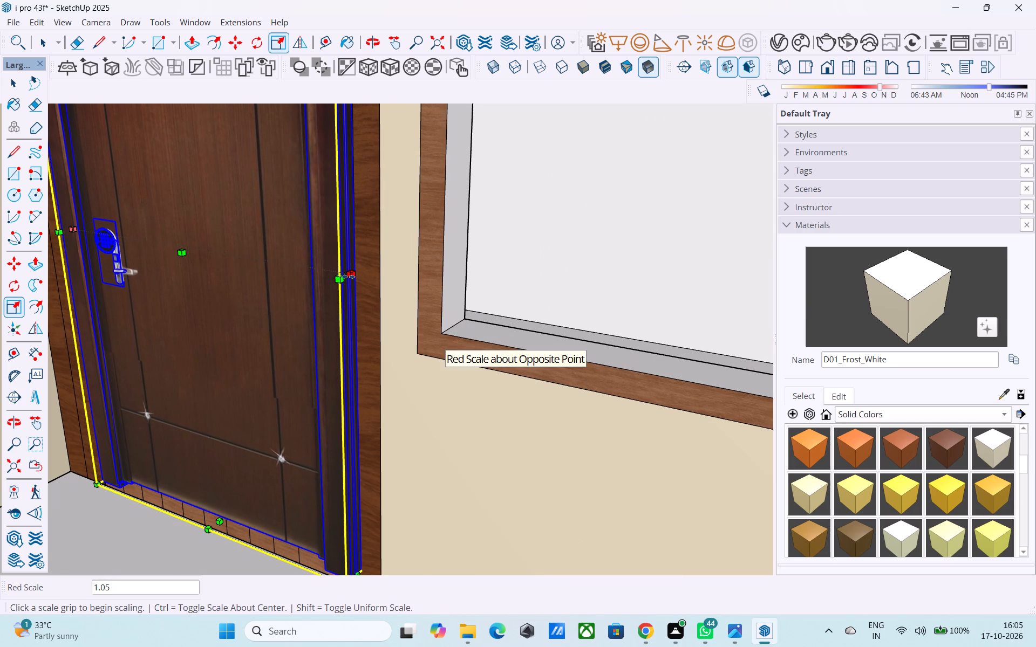
Scale the door's height upward to the top of the entrance opening and clear the selection.
scroll(346, 277, down, 2)
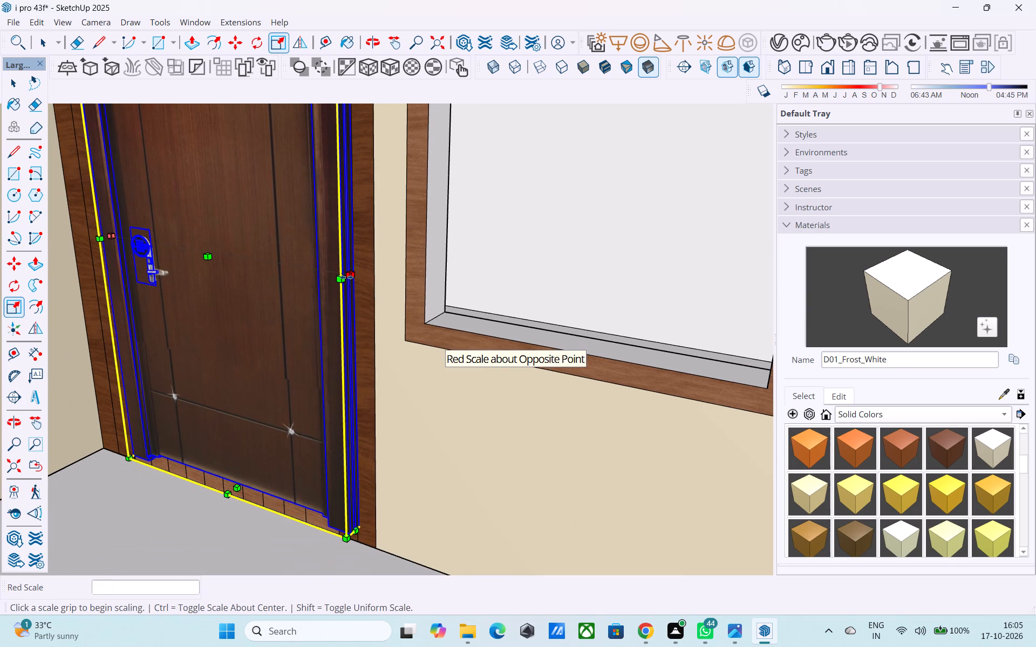
scroll(346, 277, down, 7)
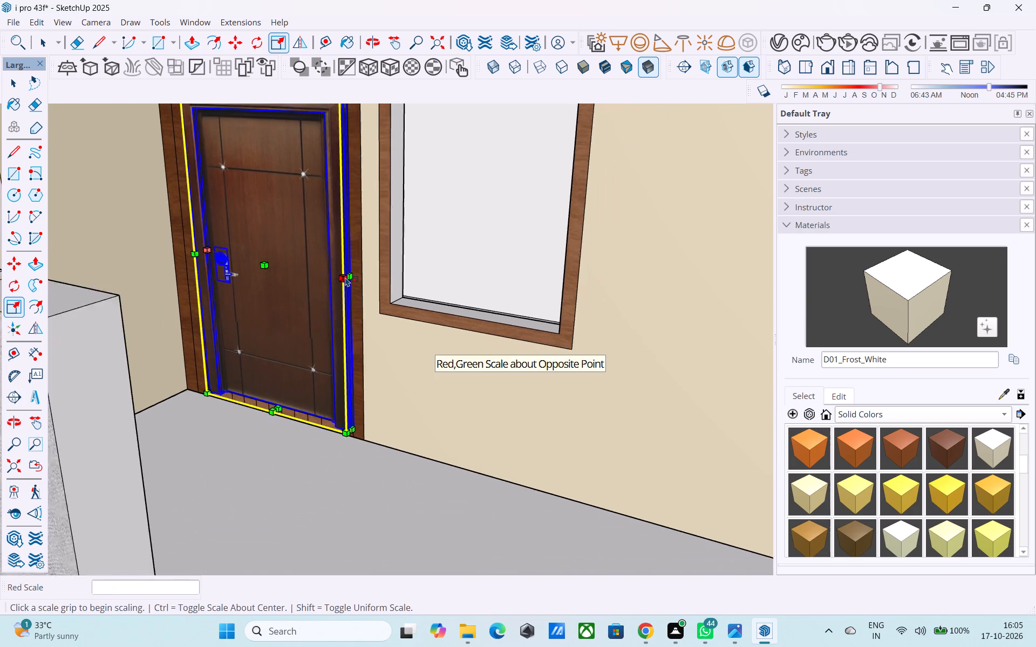
scroll(345, 277, down, 8)
middle_drag(318, 231, 335, 287)
middle_drag(323, 246, 322, 198)
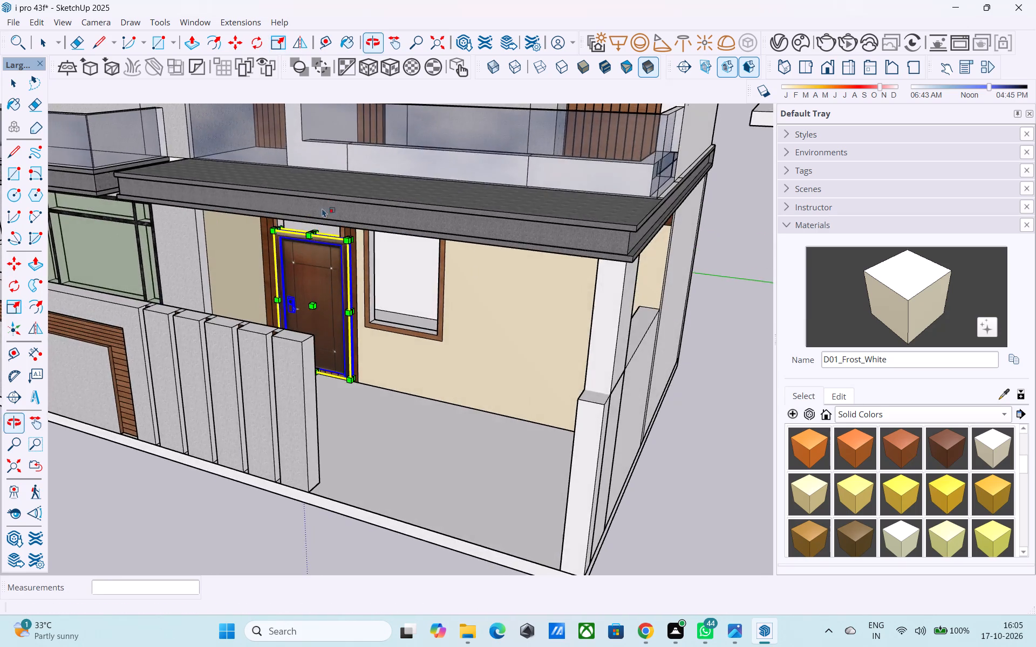
scroll(314, 256, up, 9)
drag(316, 218, 315, 167)
scroll(315, 164, down, 6)
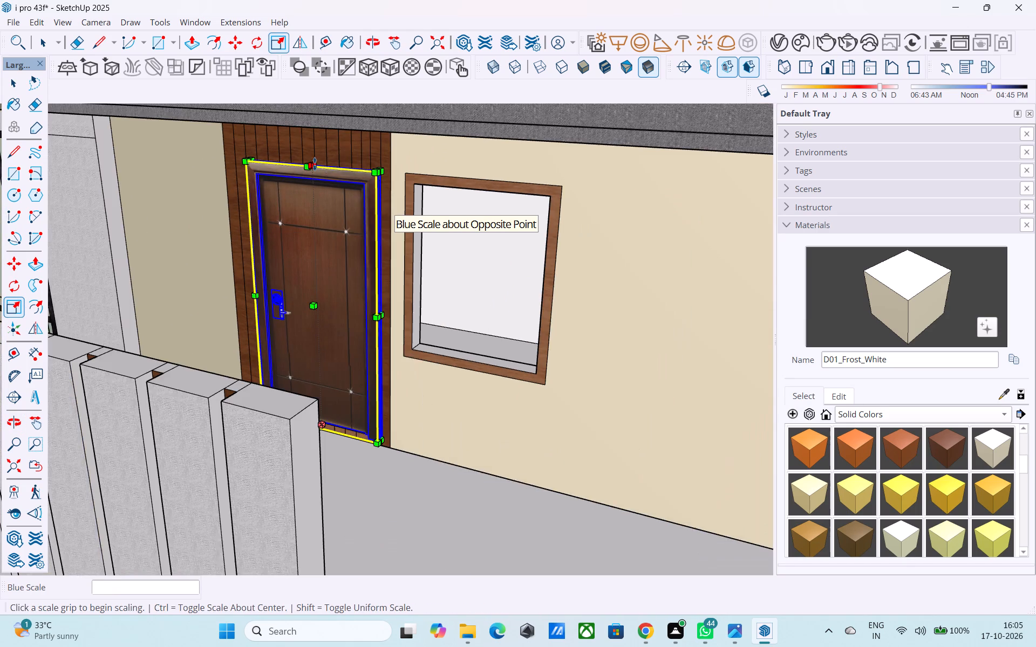
scroll(315, 164, down, 12)
key(space)
click(597, 218)
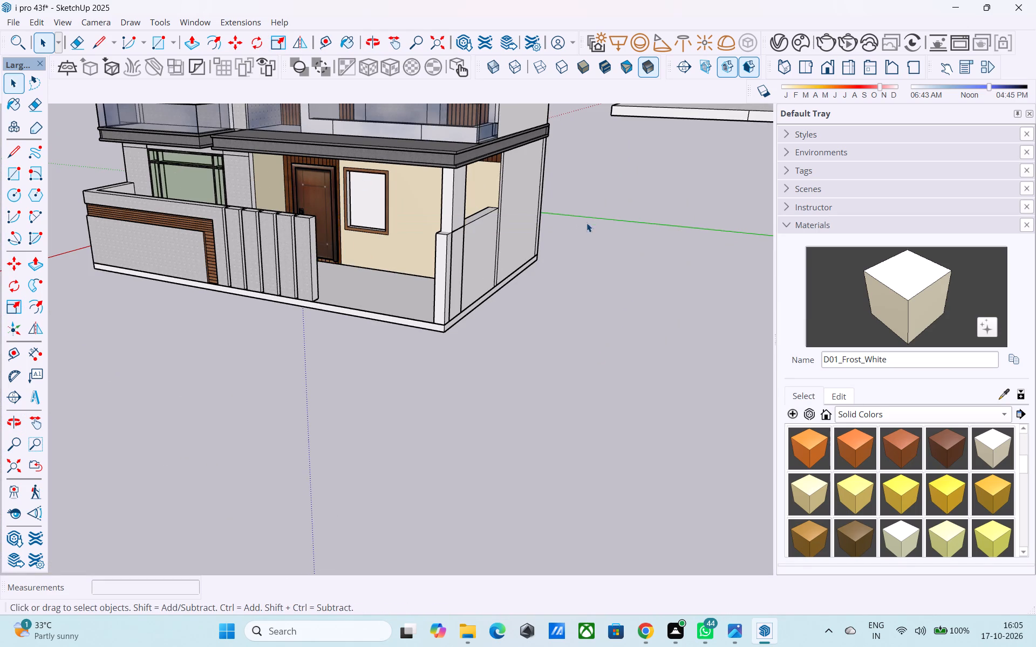
Review the house front with the fitted door from several angles and distances.
middle_drag(296, 231, 444, 198)
scroll(444, 198, up, 1)
scroll(440, 198, down, 5)
middle_drag(417, 201, 254, 232)
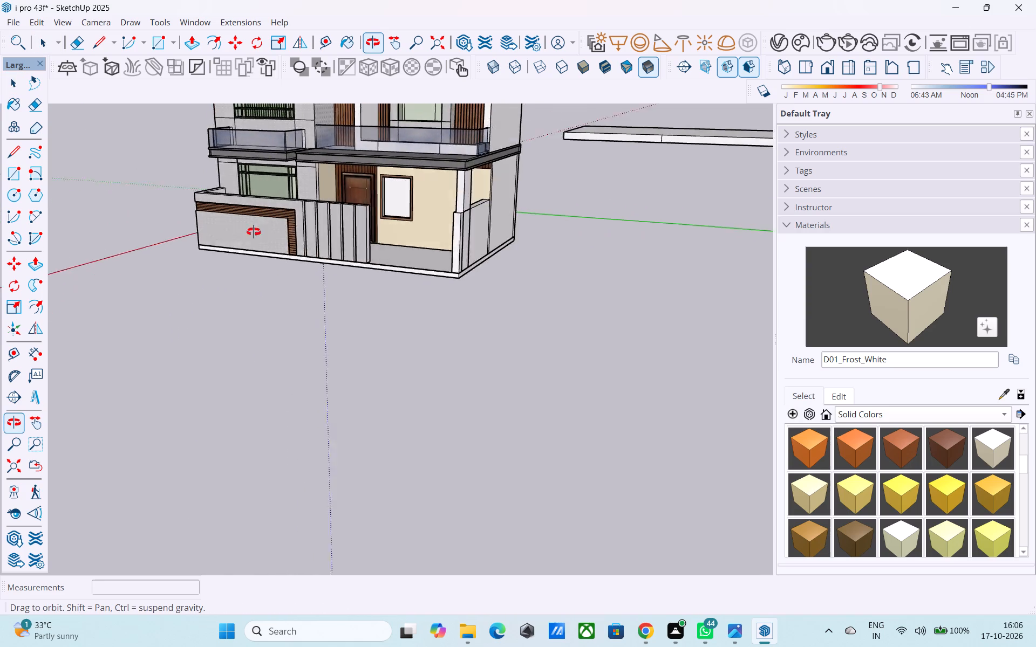
middle_drag(254, 232, 275, 214)
scroll(259, 211, down, 10)
middle_drag(272, 202, 407, 208)
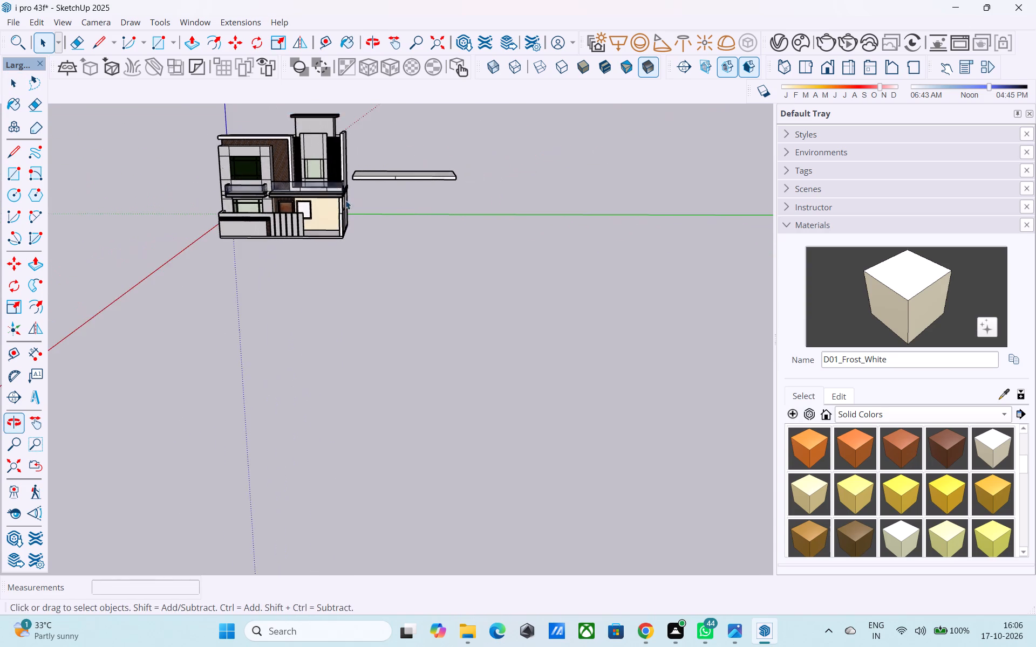
scroll(337, 197, up, 4)
scroll(269, 187, down, 1)
shift+middle_drag(268, 187, 407, 241)
scroll(407, 241, up, 4)
middle_drag(414, 274, 371, 259)
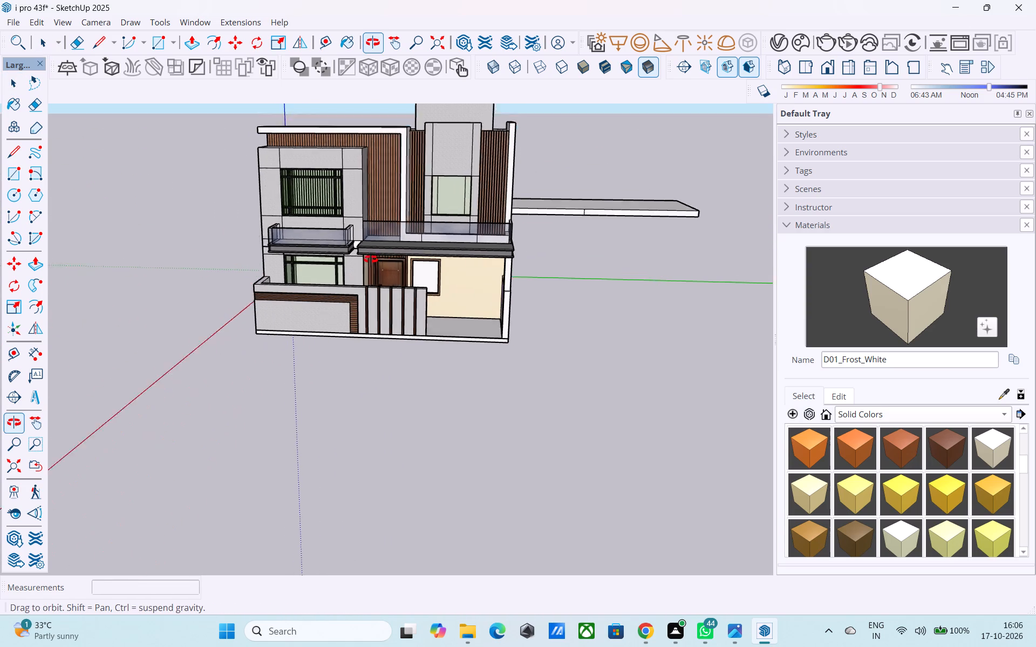
middle_drag(371, 259, 369, 258)
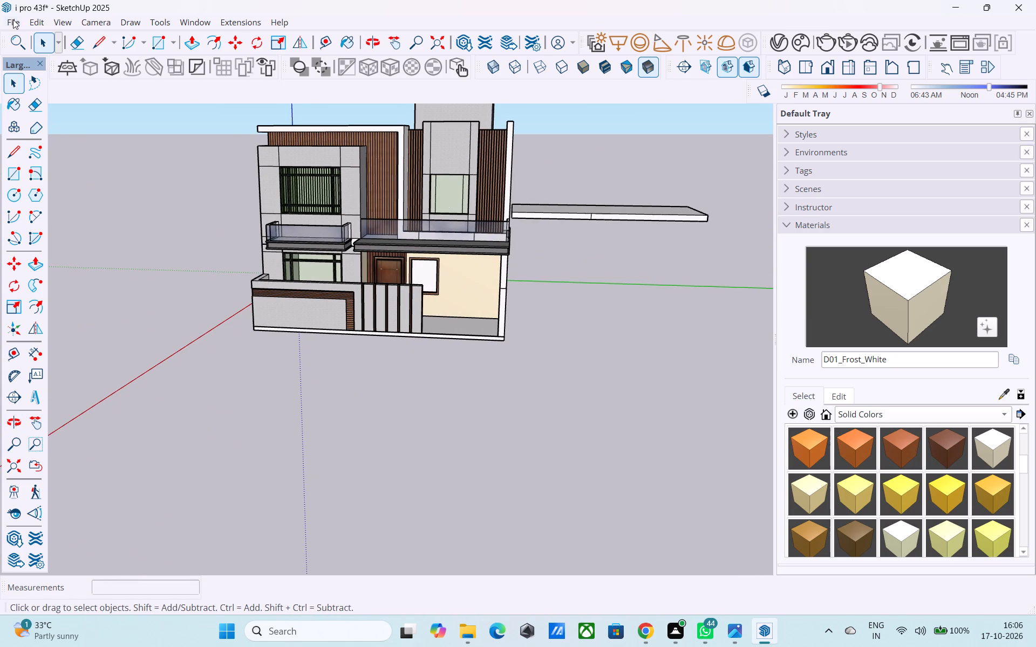
Import the 3D window collection model from the Downloads folder.
click(13, 19)
click(58, 218)
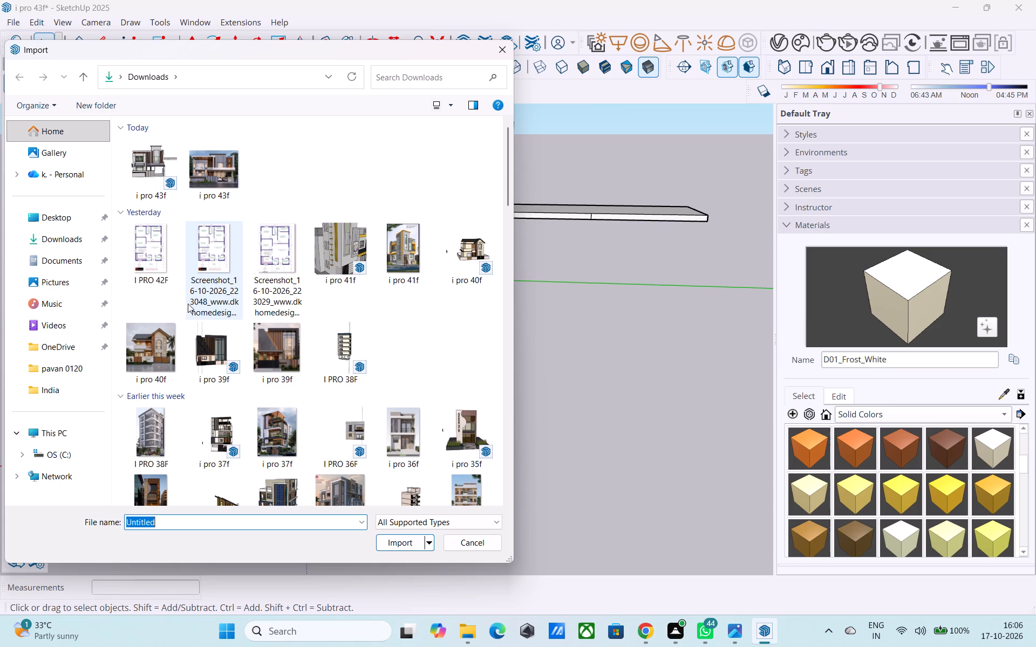
scroll(188, 351, down, 1)
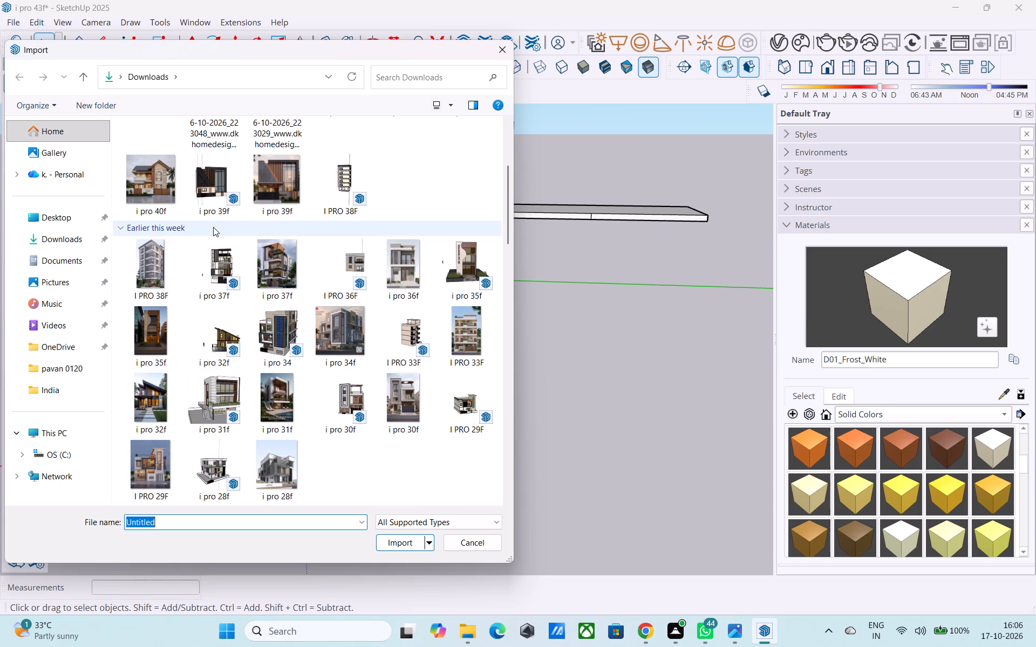
scroll(203, 286, down, 1)
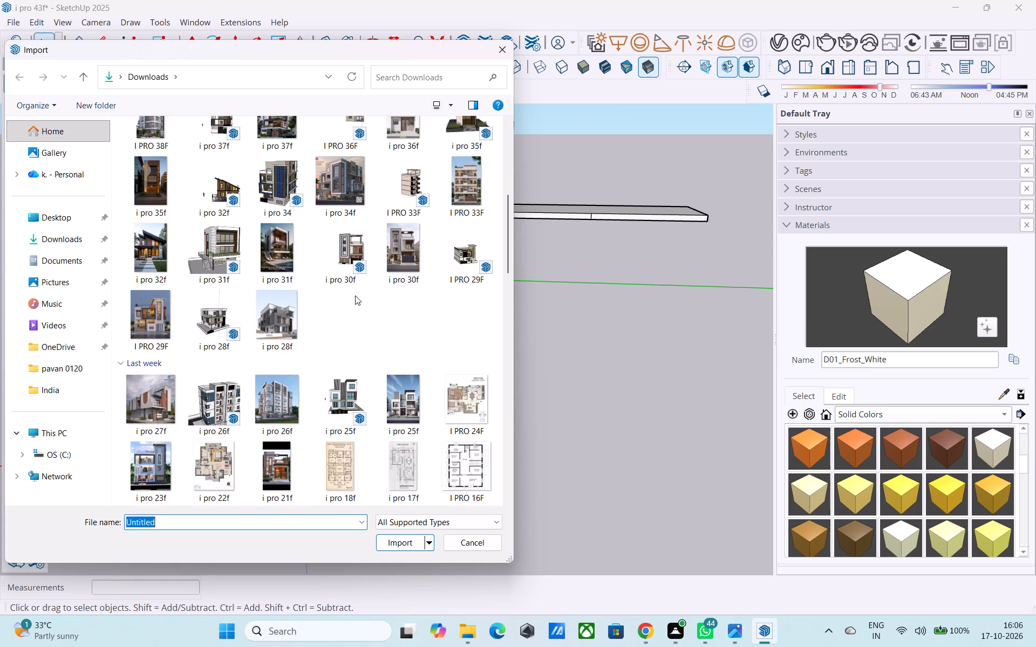
scroll(383, 242, down, 1)
scroll(253, 309, down, 4)
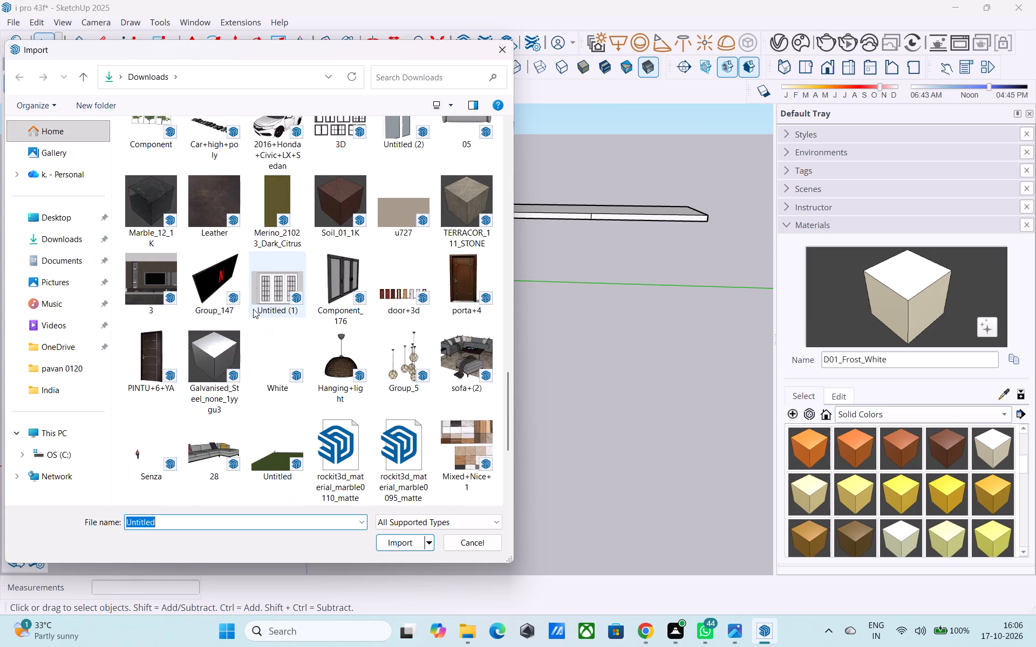
click(342, 127)
click(400, 547)
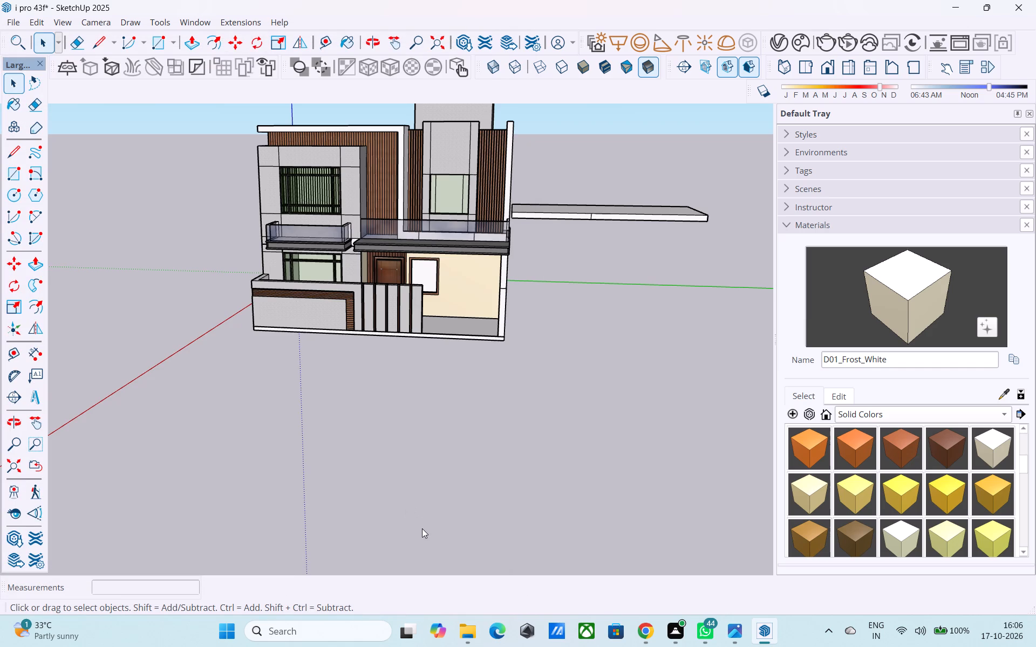
Place the imported window collection in the open area beside the porch side of the house.
scroll(460, 329, up, 3)
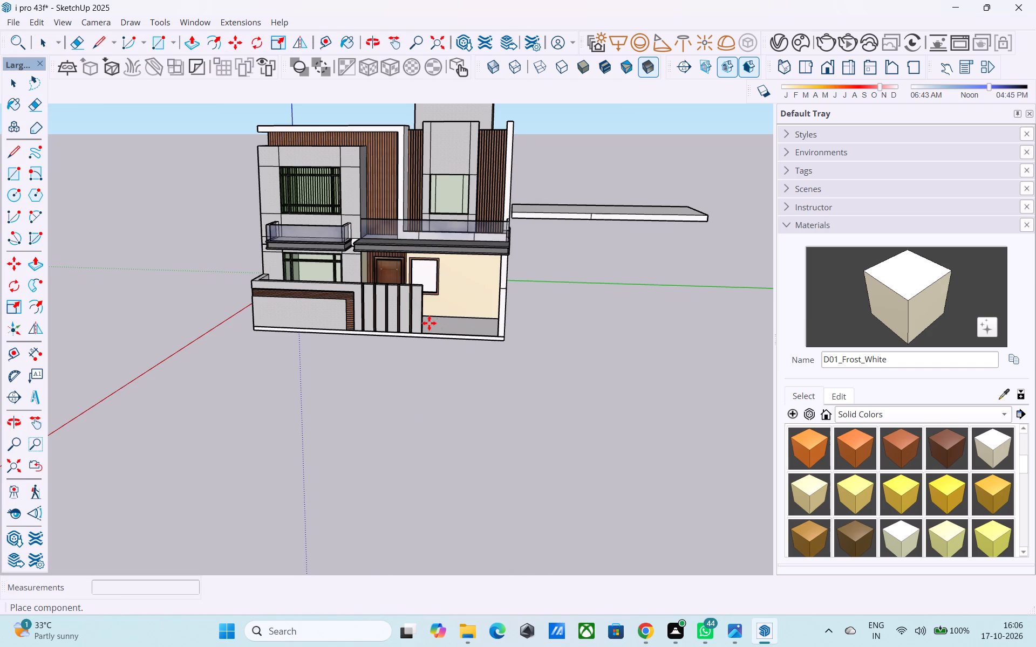
scroll(434, 307, down, 2)
middle_drag(431, 321, 423, 352)
scroll(424, 345, down, 4)
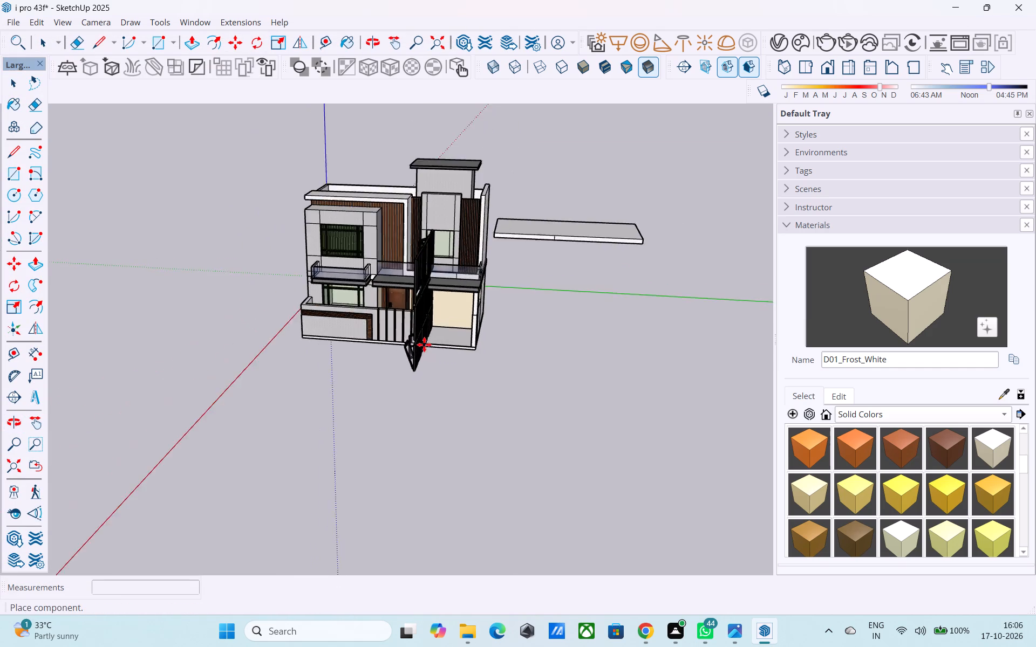
scroll(424, 345, down, 4)
middle_drag(421, 358, 625, 335)
scroll(473, 357, up, 8)
middle_drag(278, 338, 197, 332)
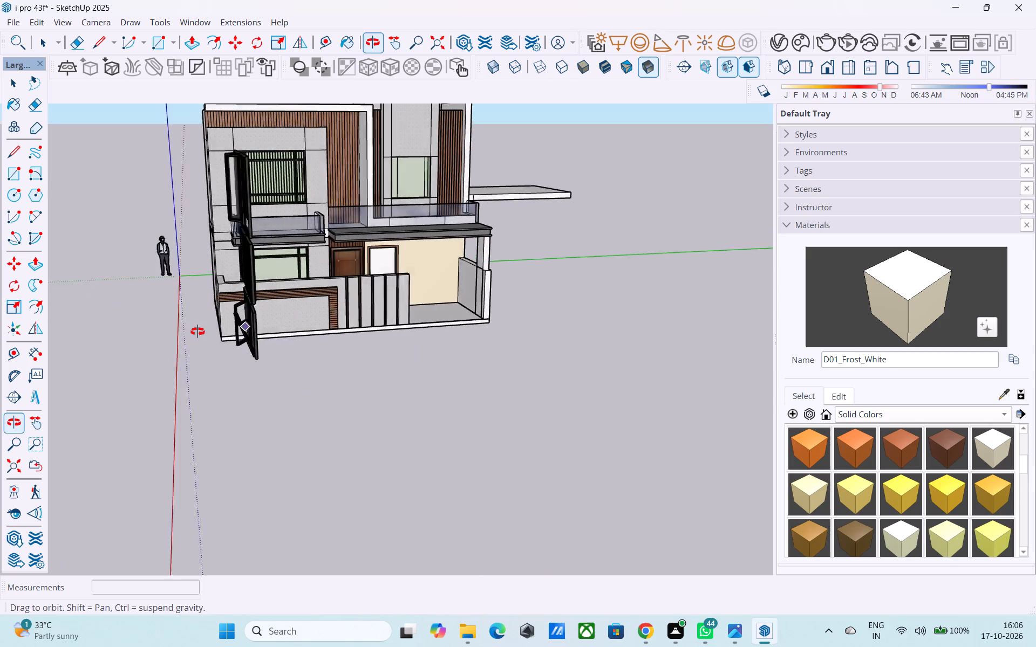
middle_drag(197, 332, 215, 347)
drag(621, 384, 641, 373)
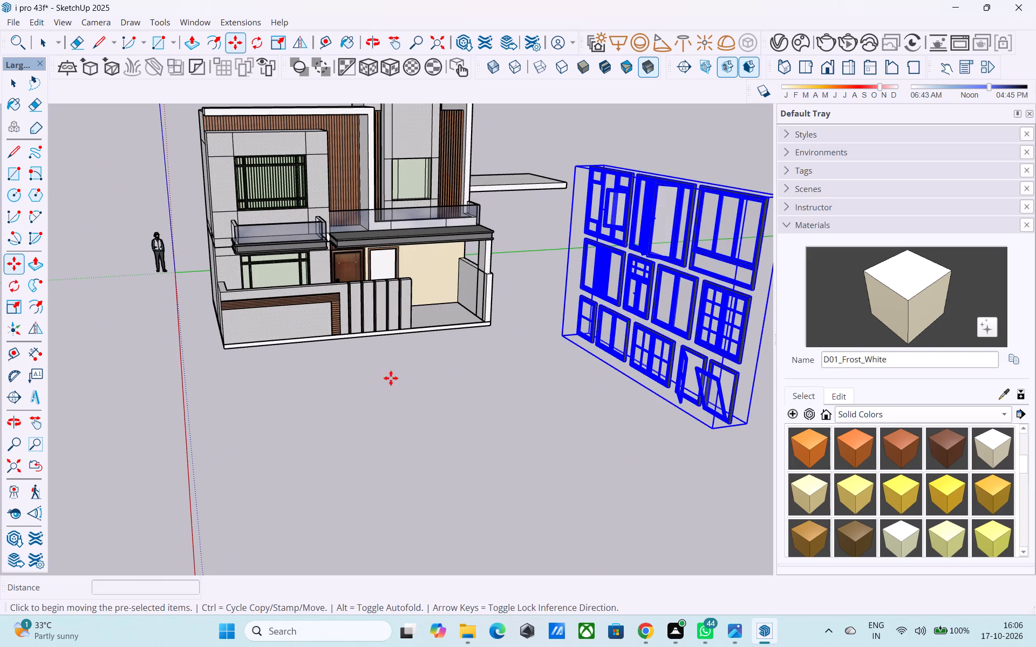
Examine the house front and its window openings next to the placed window collection.
middle_drag(384, 376, 331, 374)
scroll(321, 379, down, 4)
middle_drag(308, 346, 321, 287)
scroll(325, 242, up, 4)
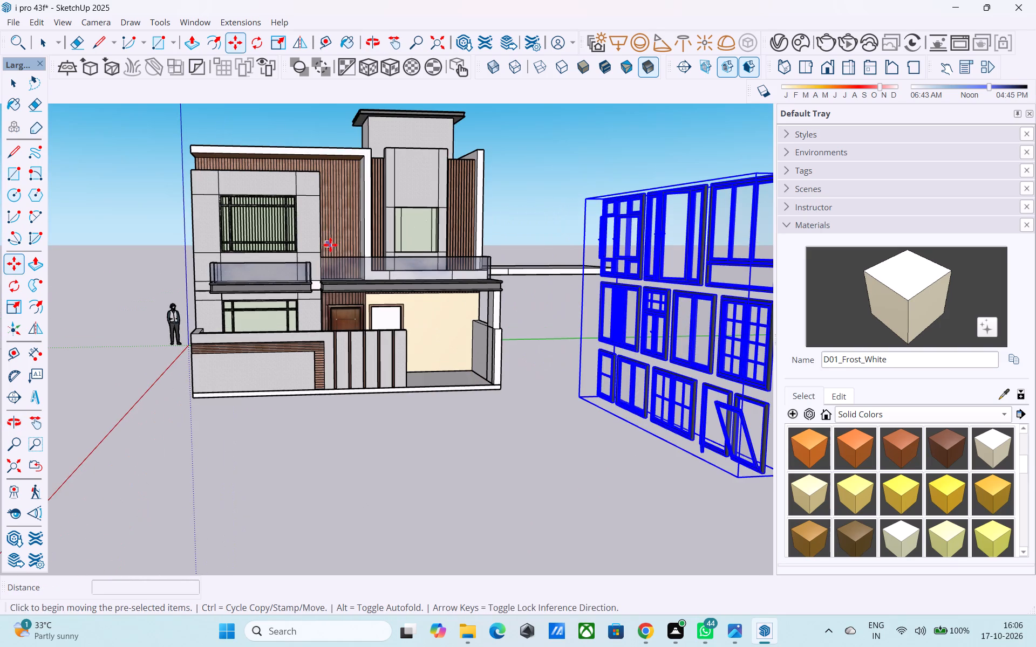
scroll(330, 245, up, 1)
middle_drag(330, 245, 312, 244)
scroll(325, 288, down, 1)
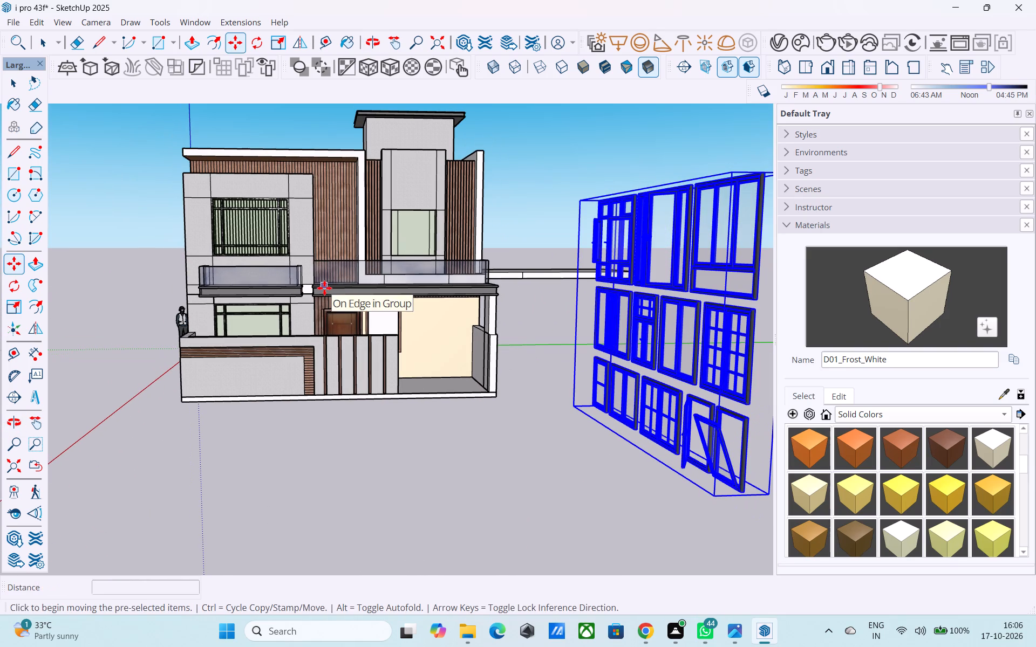
middle_drag(322, 288, 298, 288)
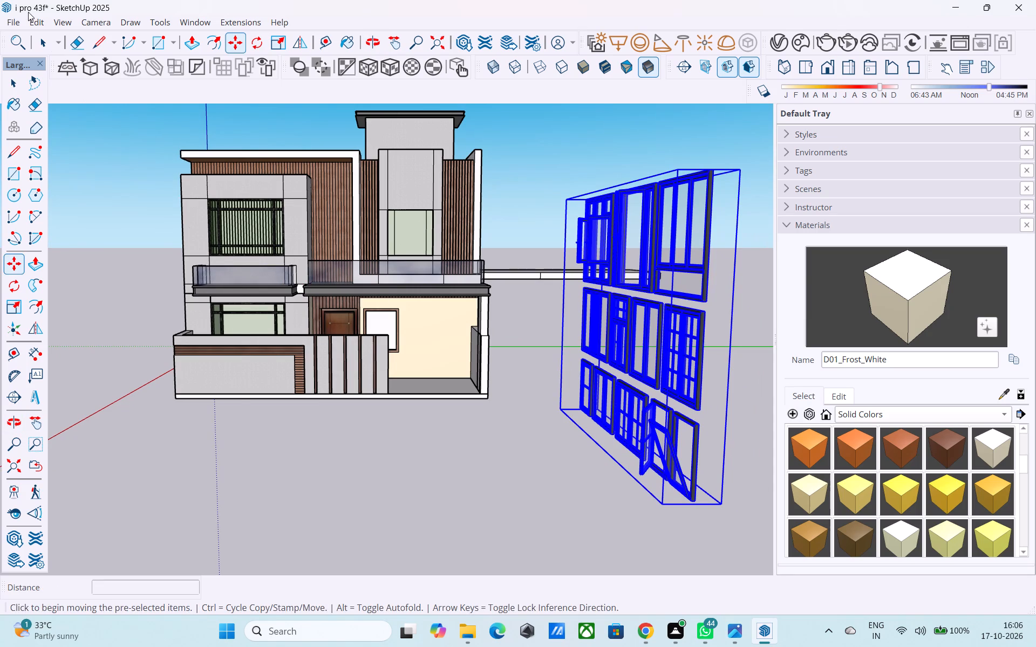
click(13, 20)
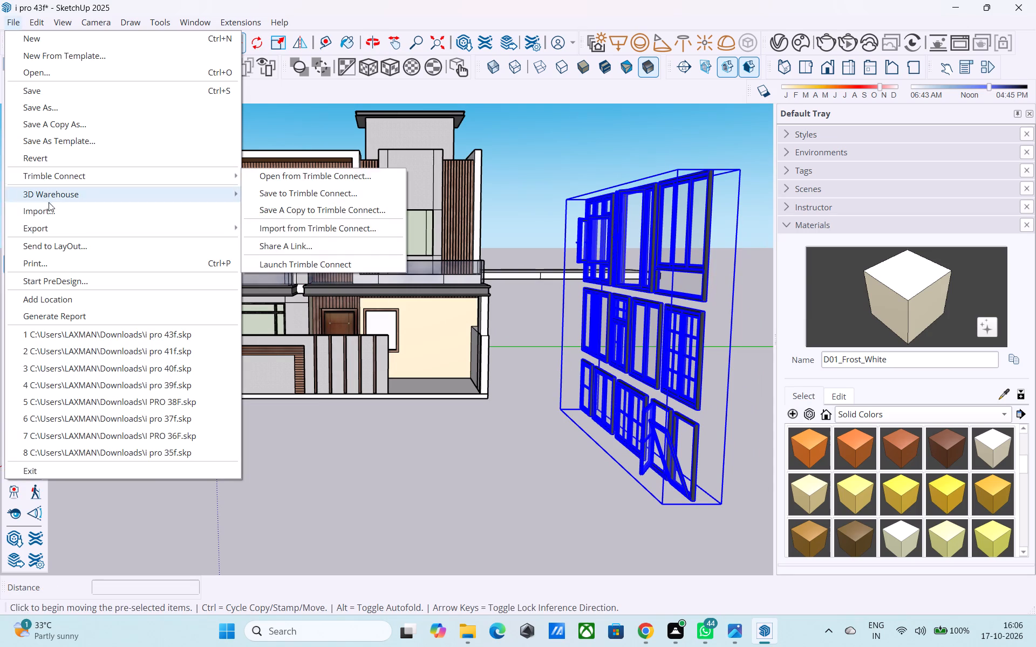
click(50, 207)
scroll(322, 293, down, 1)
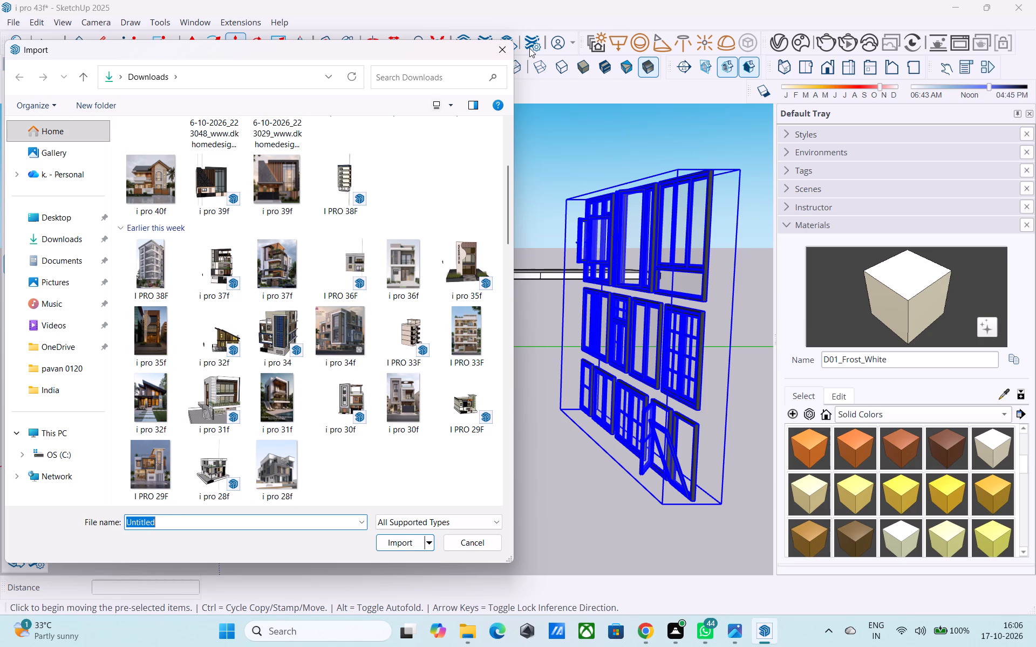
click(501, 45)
Open the imported window collection for editing and explode the nested component that holds all the windows.
scroll(428, 204, down, 5)
middle_drag(493, 284, 500, 331)
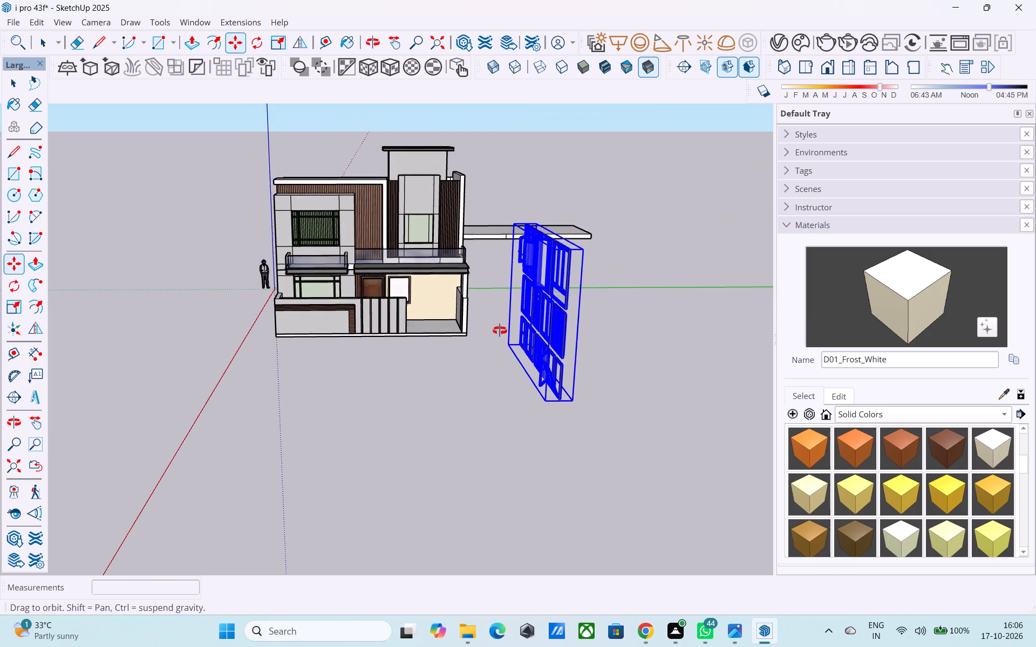
middle_drag(500, 331, 500, 331)
scroll(558, 295, up, 6)
key(space)
middle_drag(556, 284, 408, 277)
scroll(346, 272, up, 2)
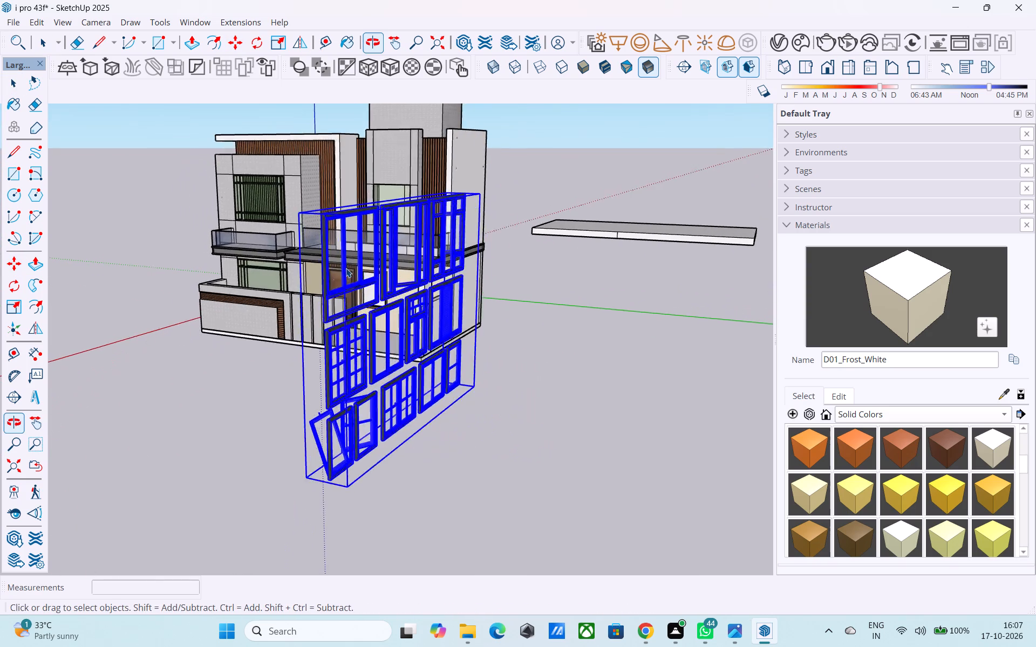
scroll(346, 268, up, 2)
double_click(350, 297)
click(350, 297)
right_click(350, 296)
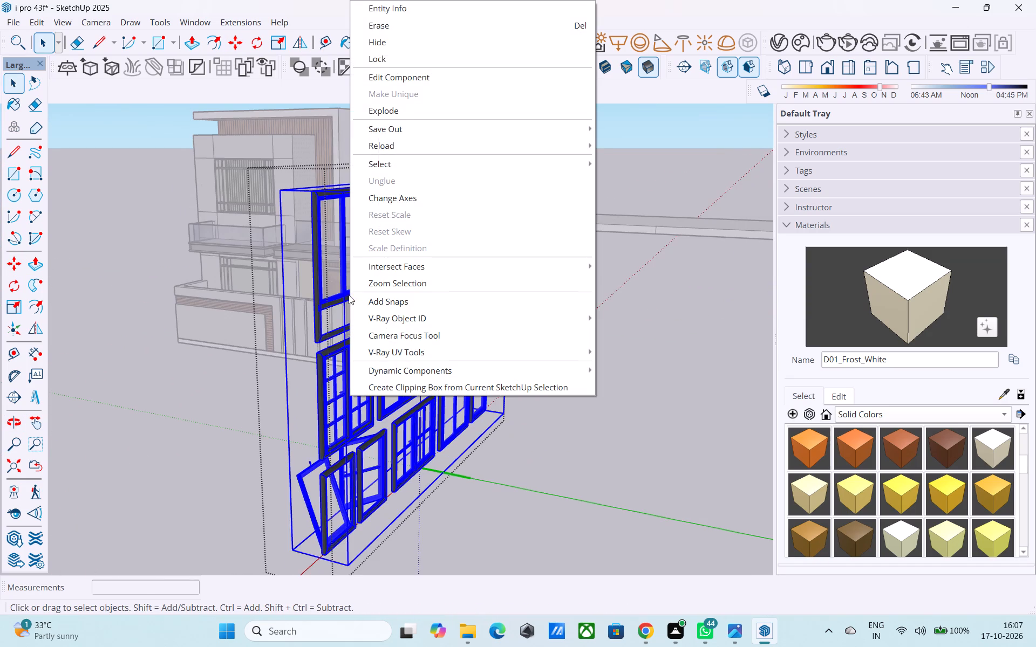
click(410, 114)
middle_drag(345, 253, 476, 265)
scroll(575, 260, down, 1)
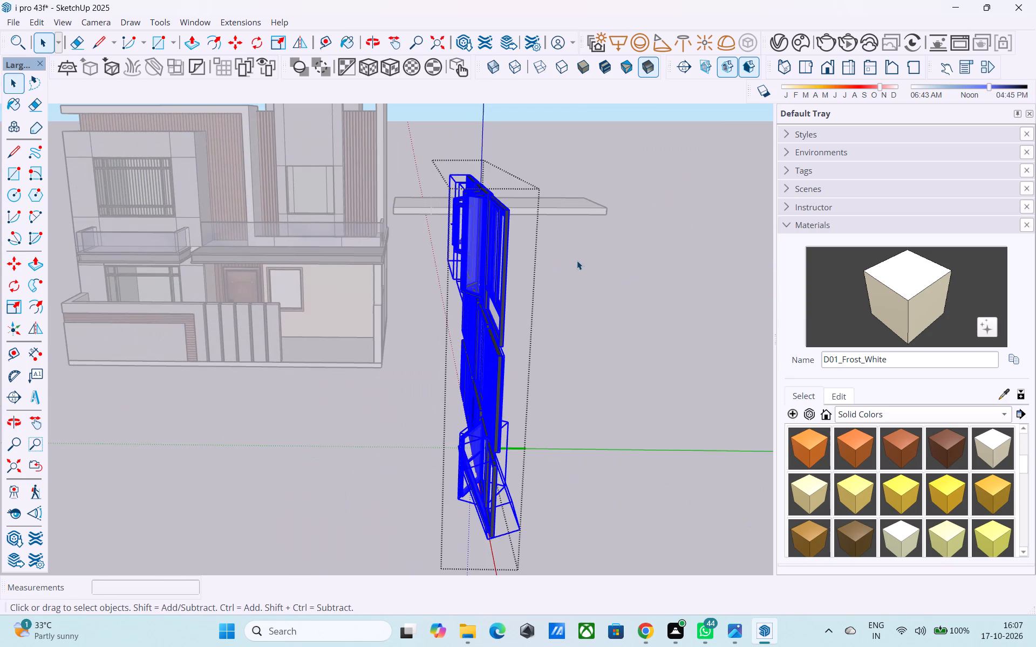
click(578, 259)
Explode the outer component of the window collection so each window becomes a separate object.
click(475, 263)
middle_drag(496, 278, 541, 288)
right_click(541, 275)
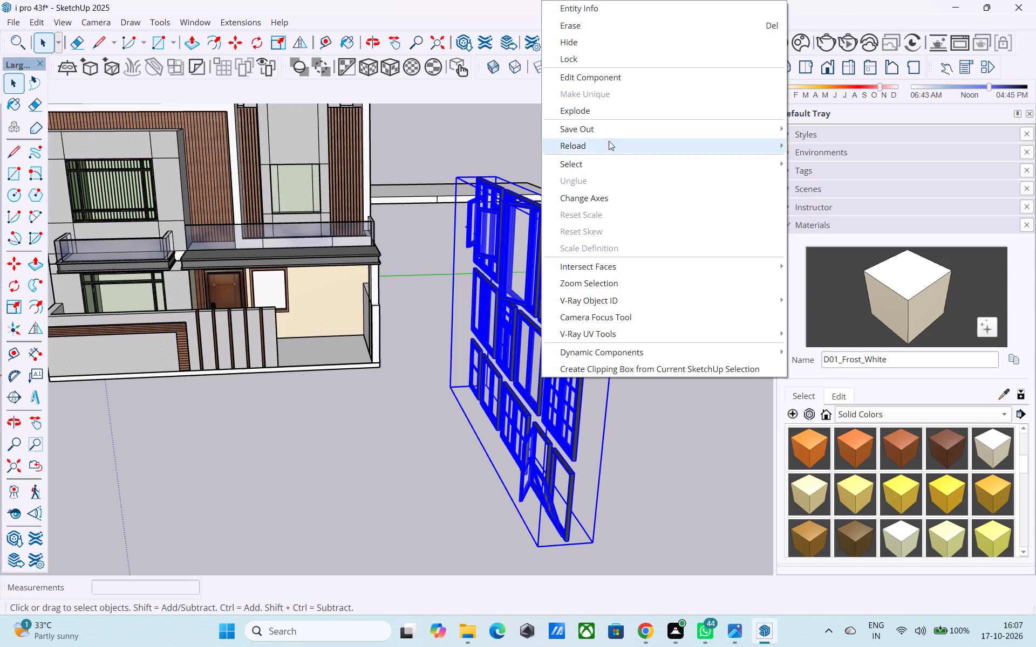
click(612, 118)
scroll(594, 162, down, 4)
click(647, 216)
middle_drag(572, 236, 370, 246)
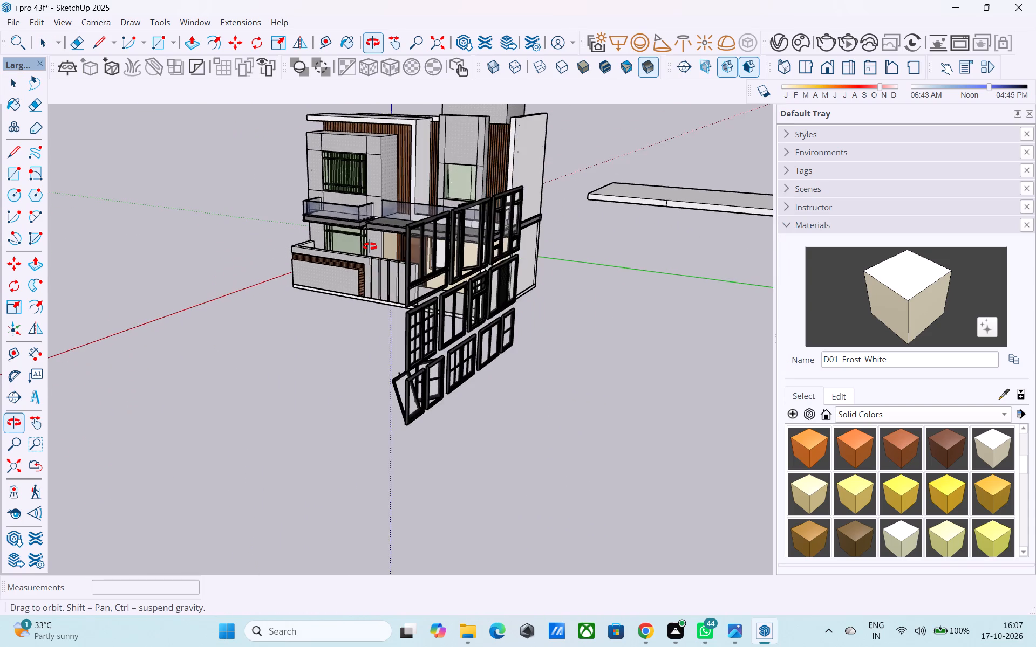
Move the plain two-pane window out of the collection's middle row into the open area in front of it.
middle_drag(370, 246, 356, 232)
middle_drag(384, 325, 332, 295)
scroll(371, 303, up, 4)
scroll(422, 293, up, 2)
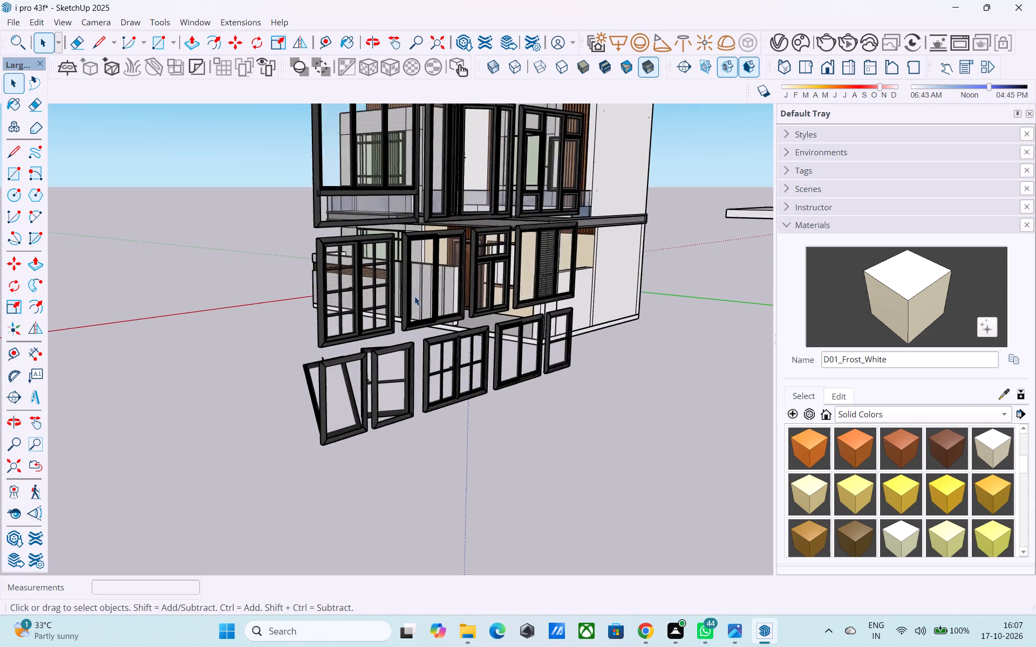
scroll(414, 296, up, 1)
click(400, 288)
key(m)
click(401, 288)
scroll(369, 314, down, 6)
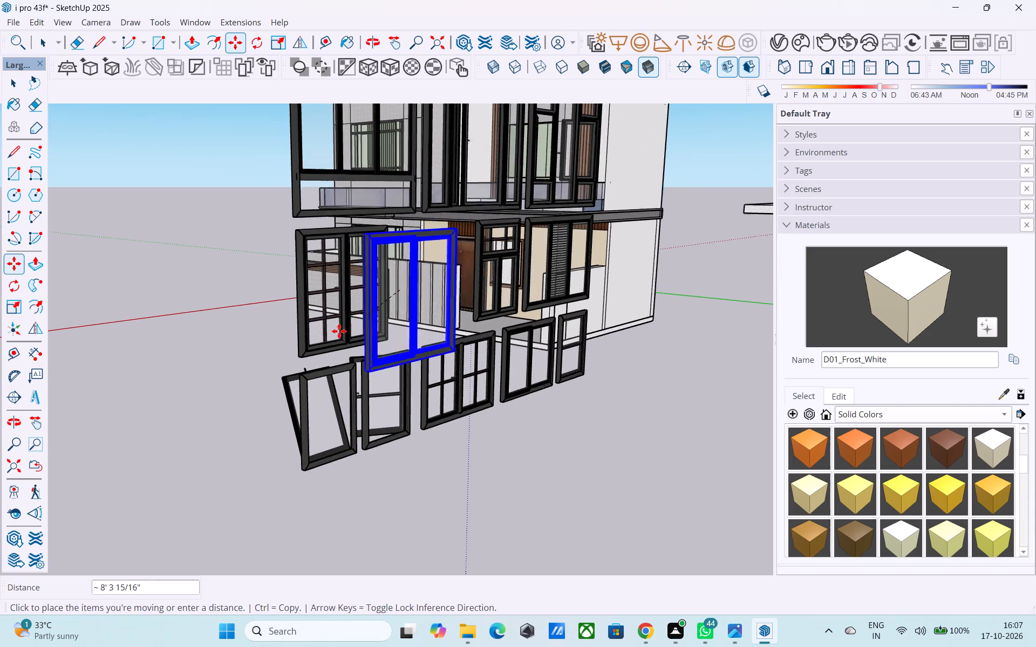
middle_drag(320, 336, 616, 347)
click(303, 366)
Rotate the separated two-pane window 90 degrees about the vertical axis so it is parallel to the house front.
scroll(294, 343, down, 8)
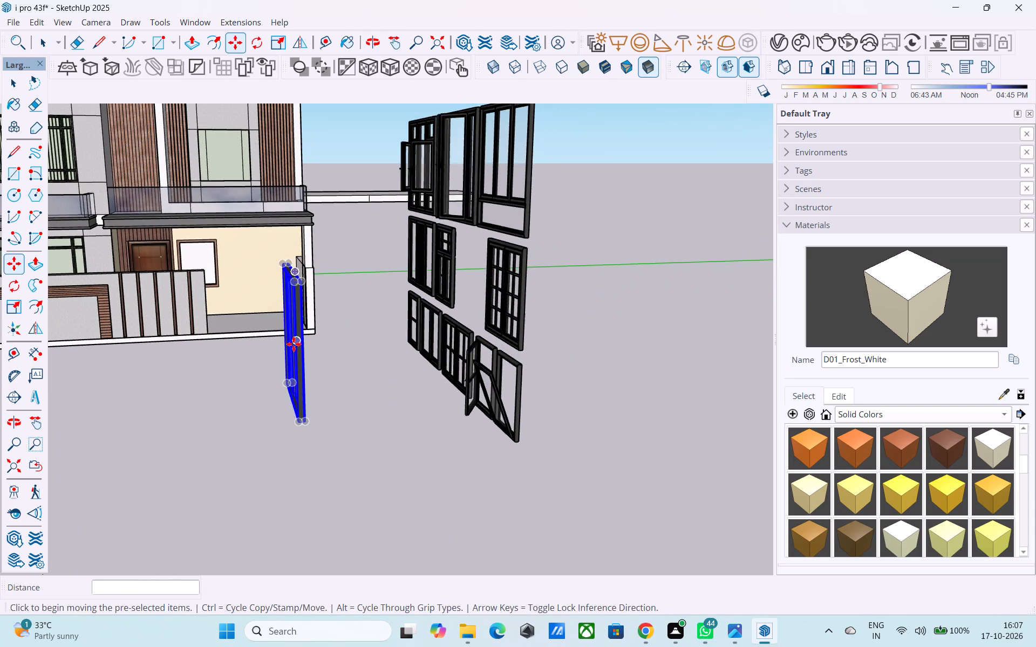
scroll(294, 344, down, 1)
key(q)
middle_drag(294, 347, 313, 460)
scroll(297, 421, down, 3)
shift+middle_drag(297, 425, 242, 268)
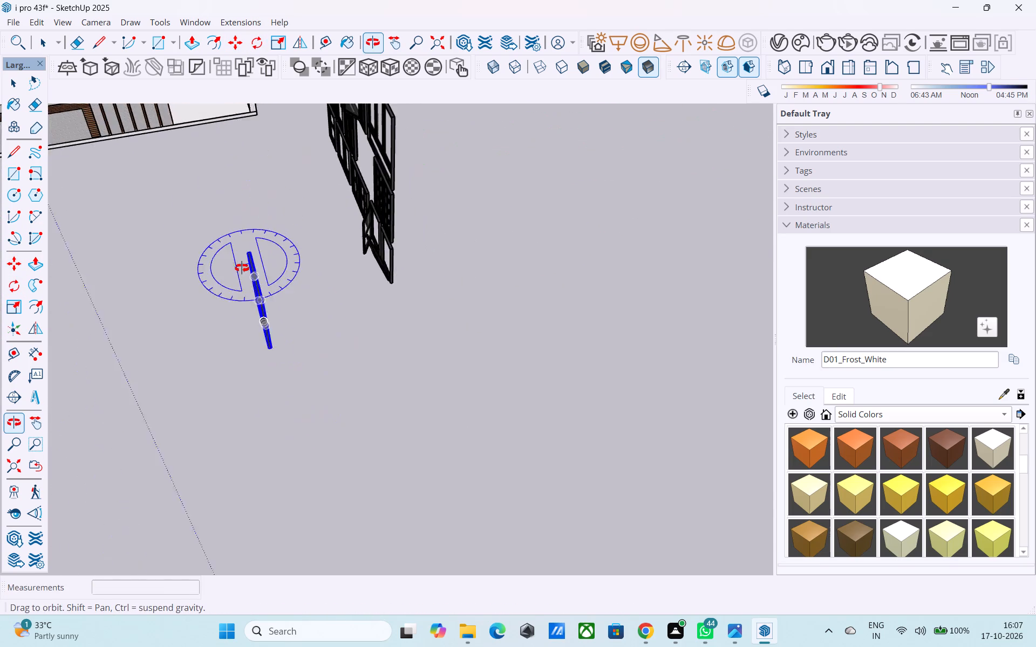
shift+middle_drag(242, 268, 242, 269)
scroll(275, 391, up, 4)
click(244, 398)
click(336, 374)
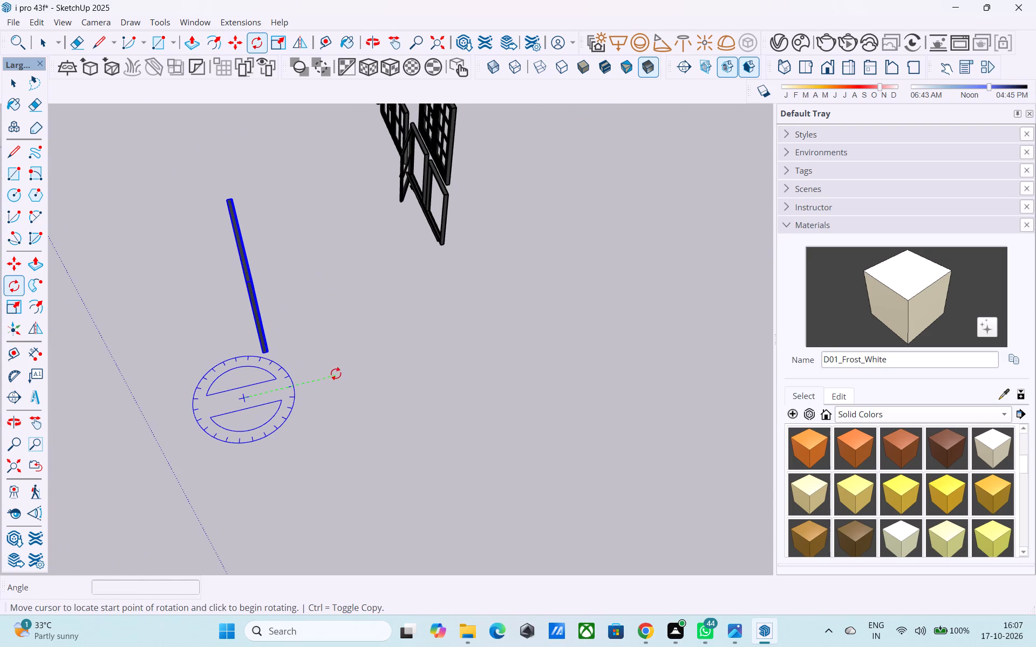
click(222, 304)
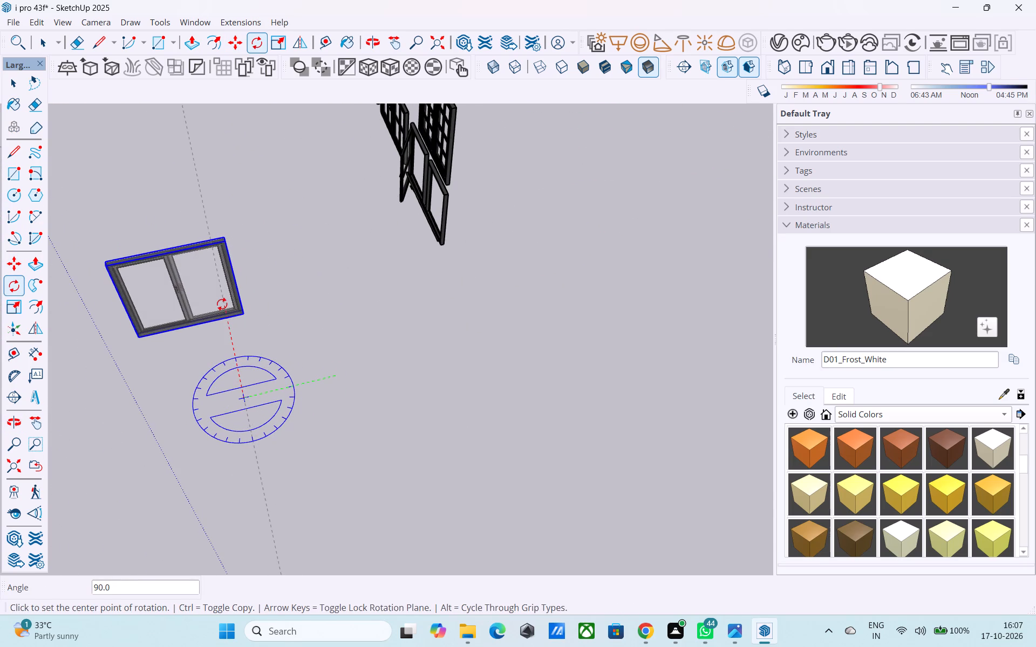
Copy the two-pane window from its bottom corner onto the lower corner of the wood-framed porch opening beside the entrance door.
key(m)
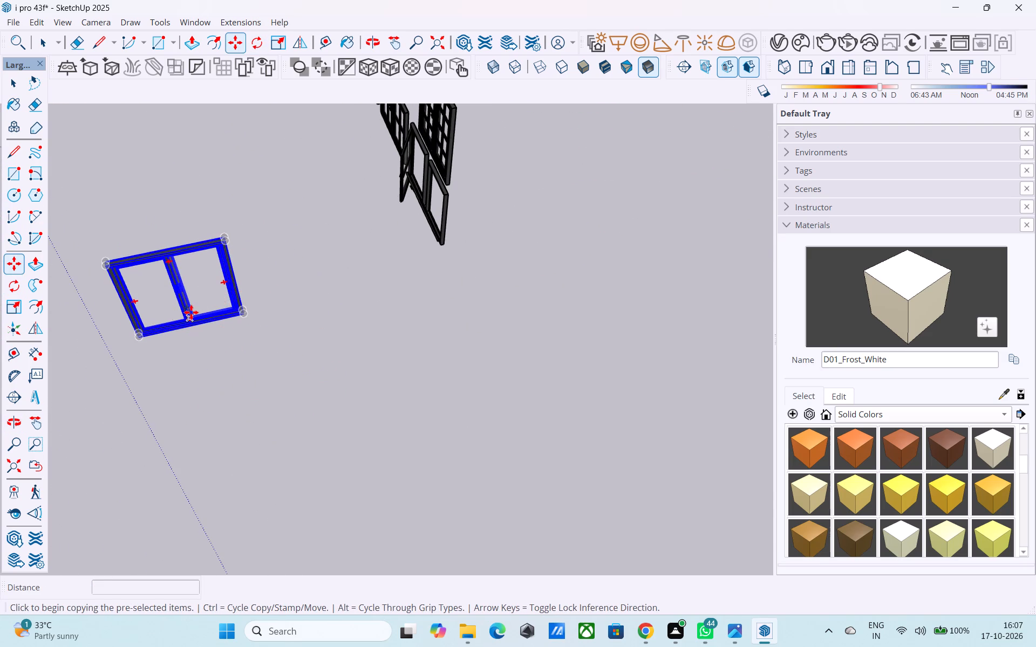
shift+middle_drag(191, 312, 346, 290)
middle_drag(209, 322, 509, 154)
scroll(372, 262, up, 6)
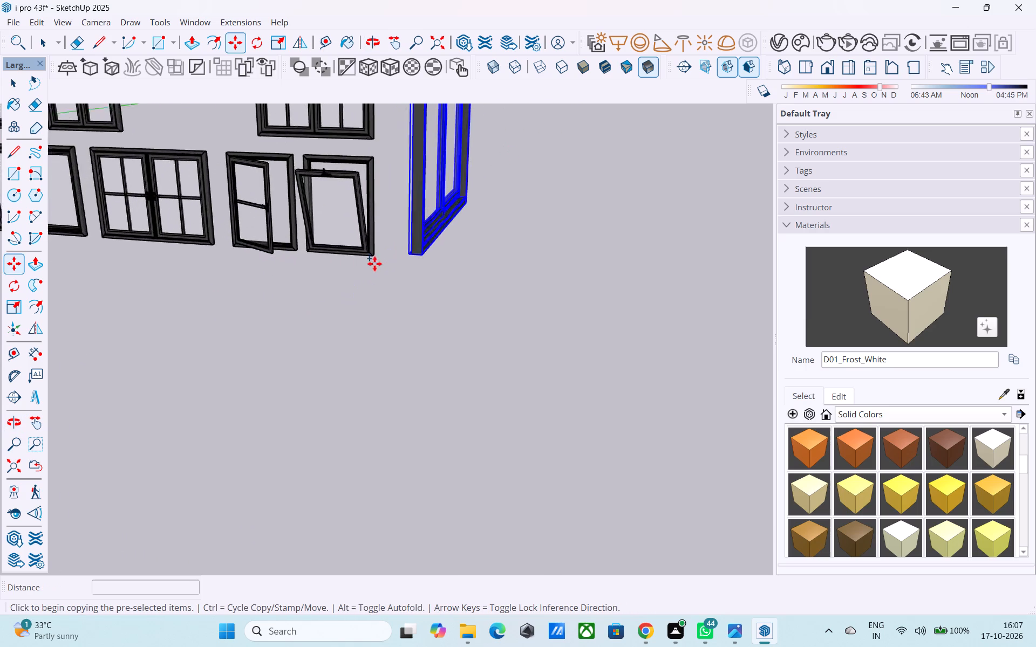
scroll(374, 264, up, 1)
scroll(436, 246, up, 5)
scroll(456, 260, down, 4)
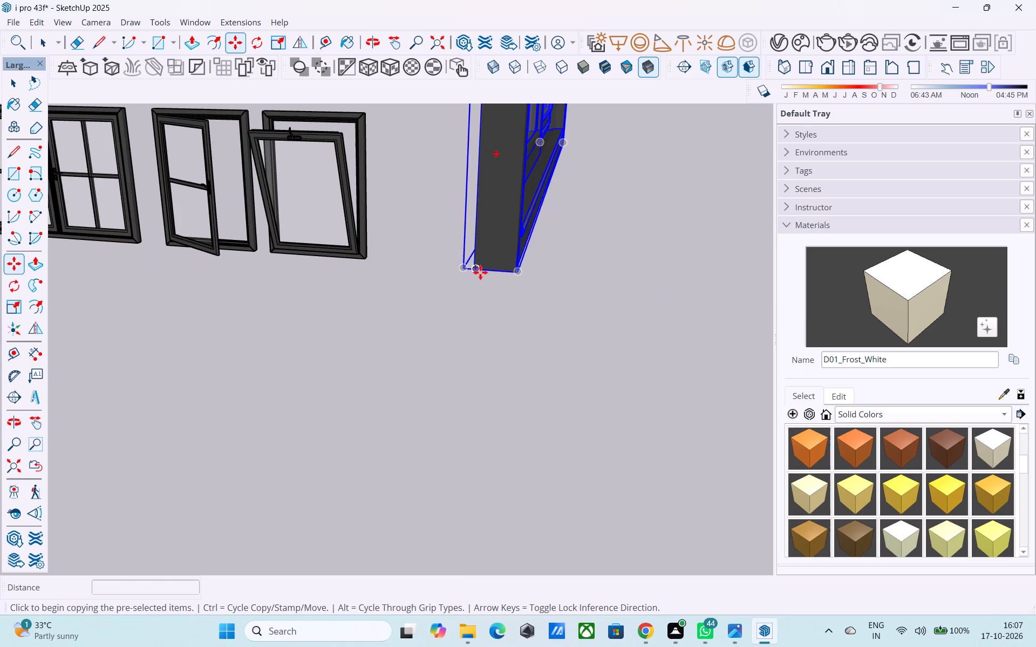
click(480, 271)
scroll(482, 258, down, 19)
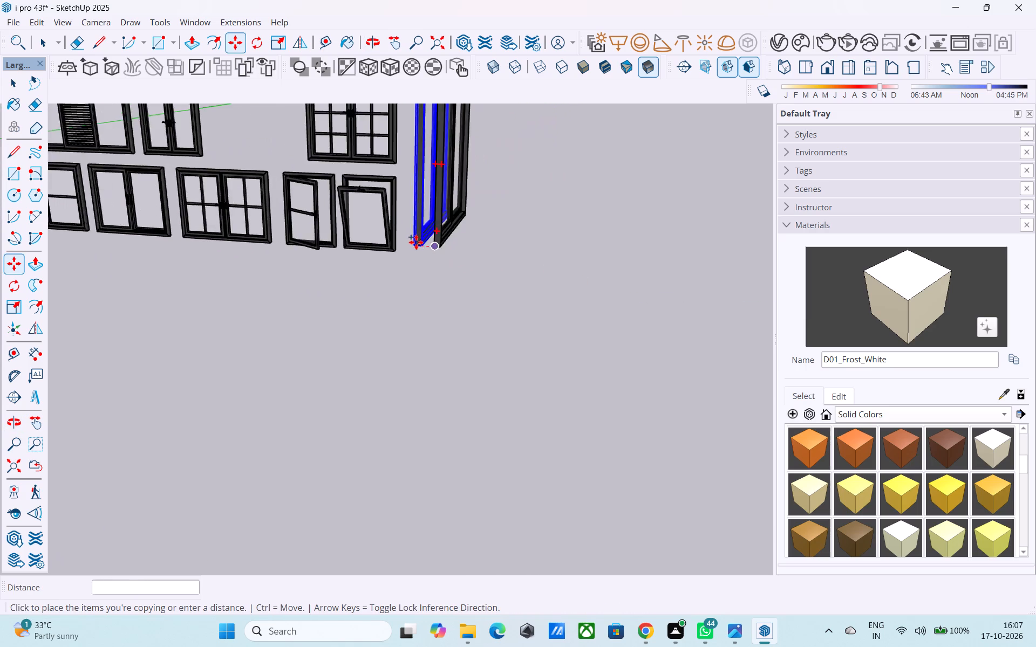
scroll(416, 242, down, 13)
middle_drag(201, 249, 157, 265)
scroll(151, 238, up, 7)
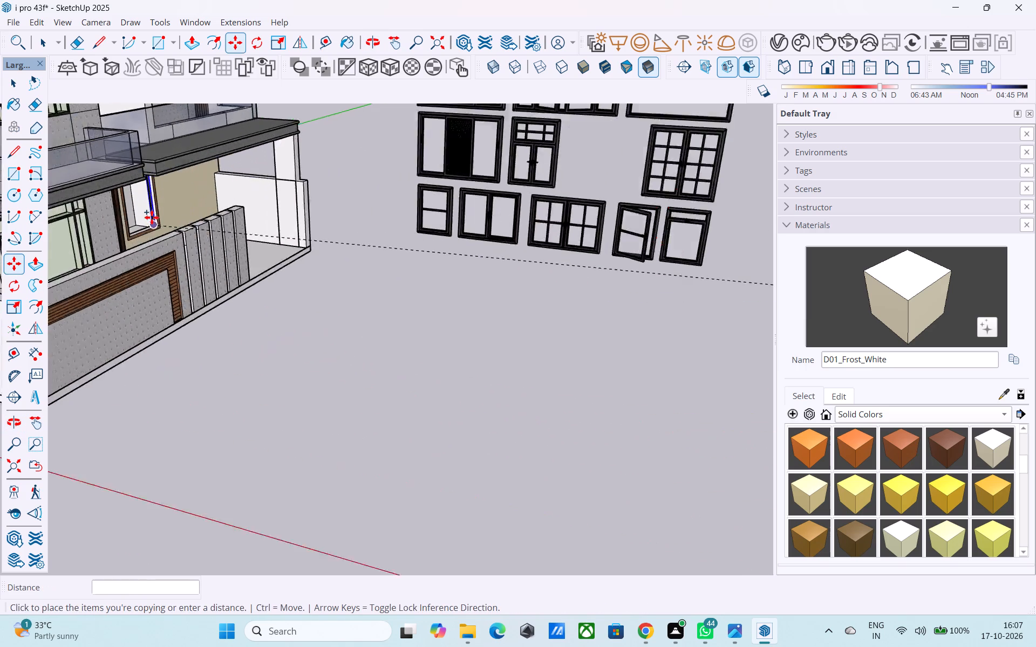
scroll(152, 217, up, 9)
scroll(107, 273, up, 8)
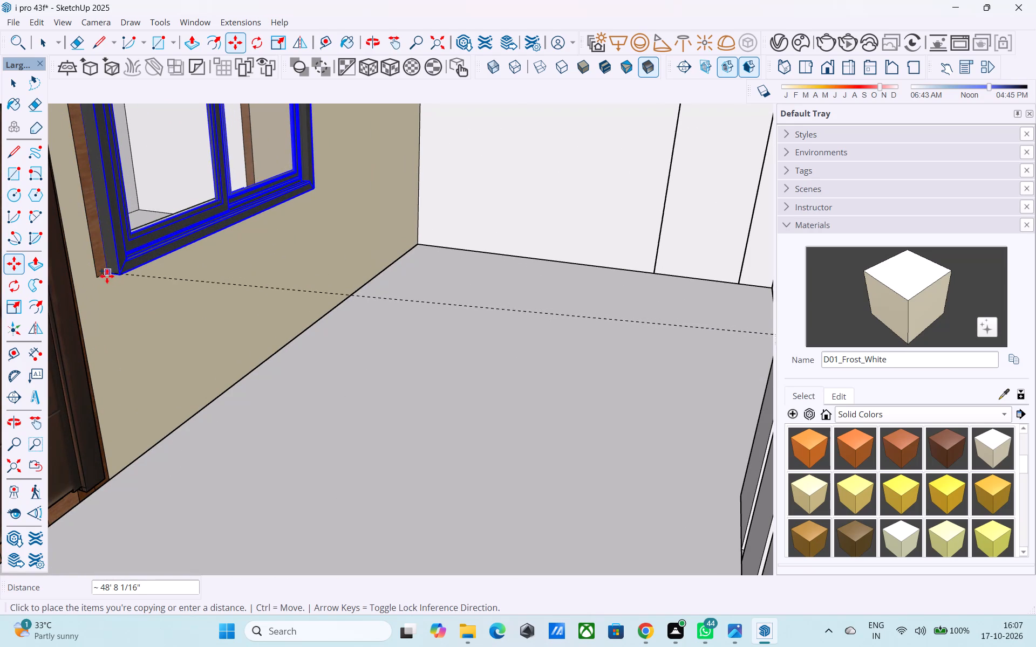
click(101, 276)
Scale the copied window's width down to match the outer edge of the porch opening's wooden frame.
scroll(158, 289, down, 5)
middle_drag(118, 324, 3, 377)
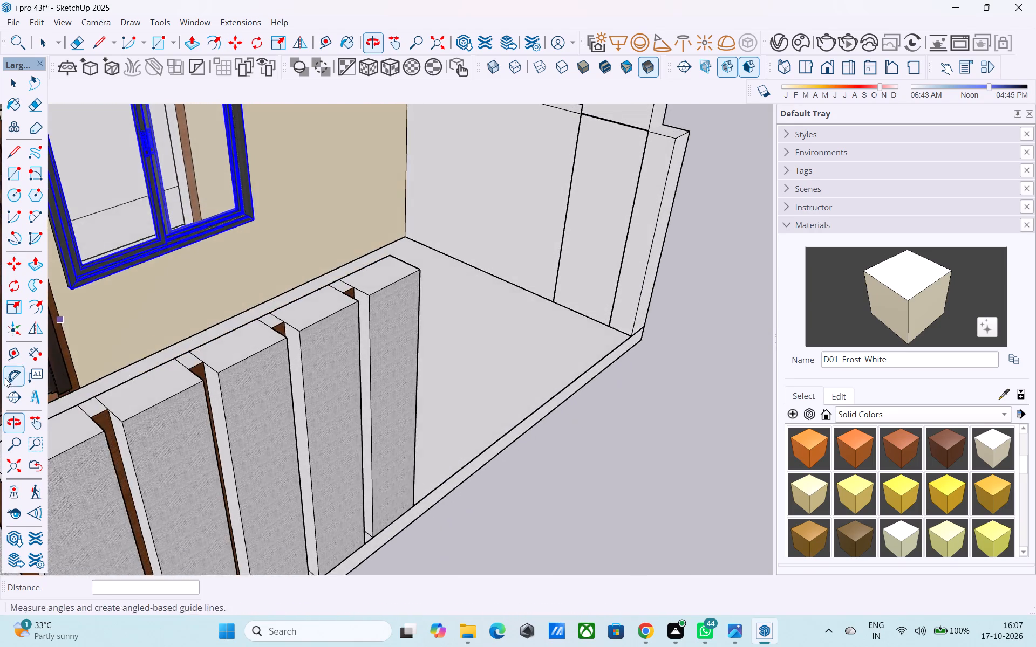
scroll(313, 346, down, 9)
middle_drag(324, 365, 103, 227)
middle_drag(364, 215, 342, 218)
key(s)
scroll(349, 257, up, 9)
middle_drag(397, 263, 339, 307)
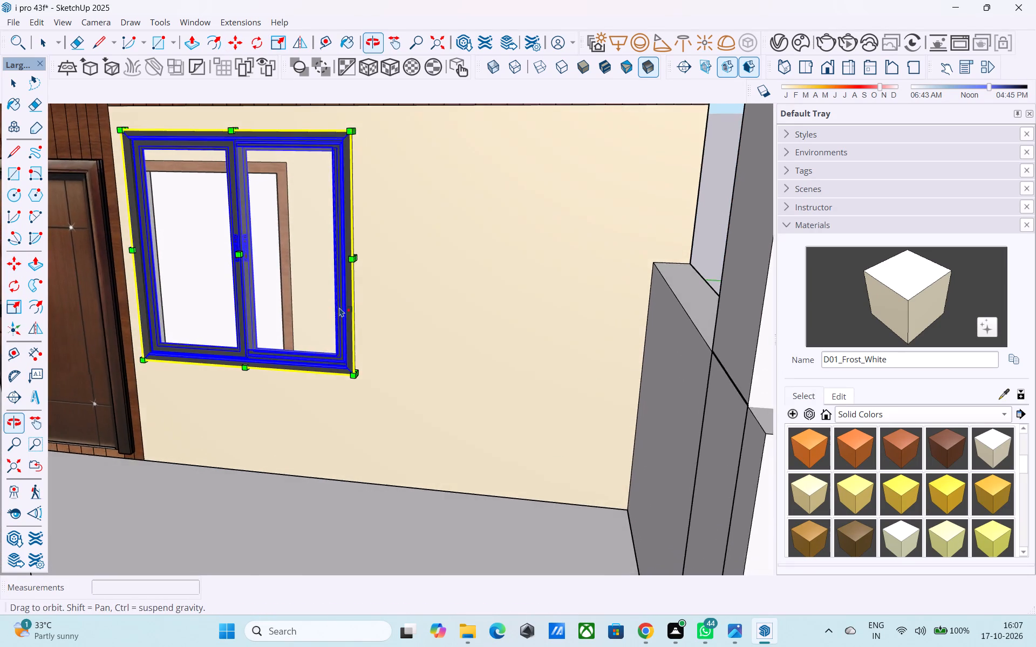
scroll(356, 283, up, 7)
middle_drag(357, 267, 304, 345)
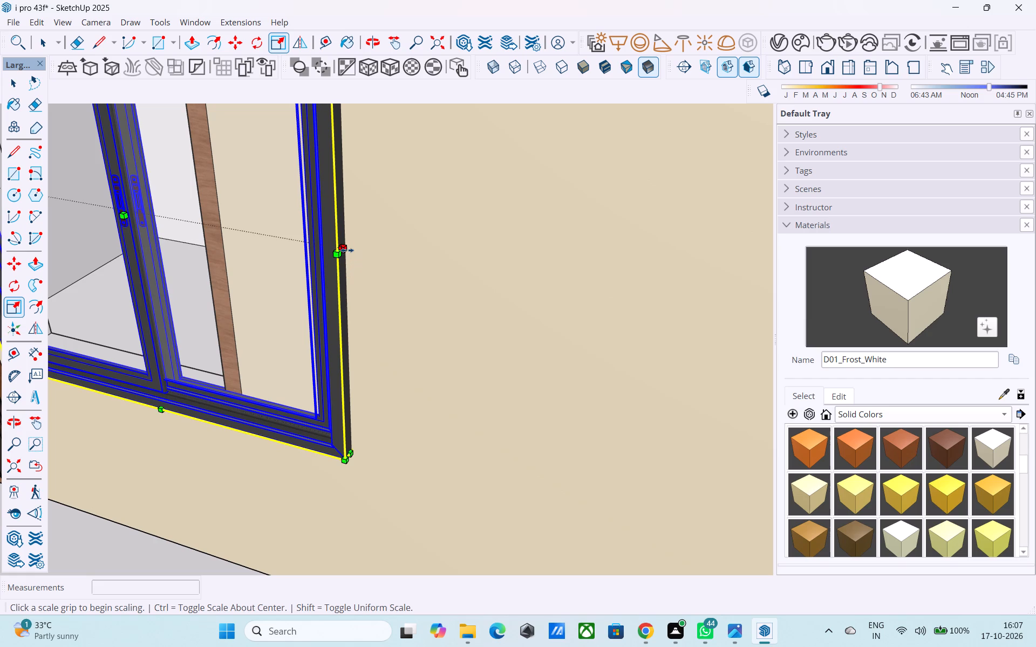
drag(347, 250, 207, 219)
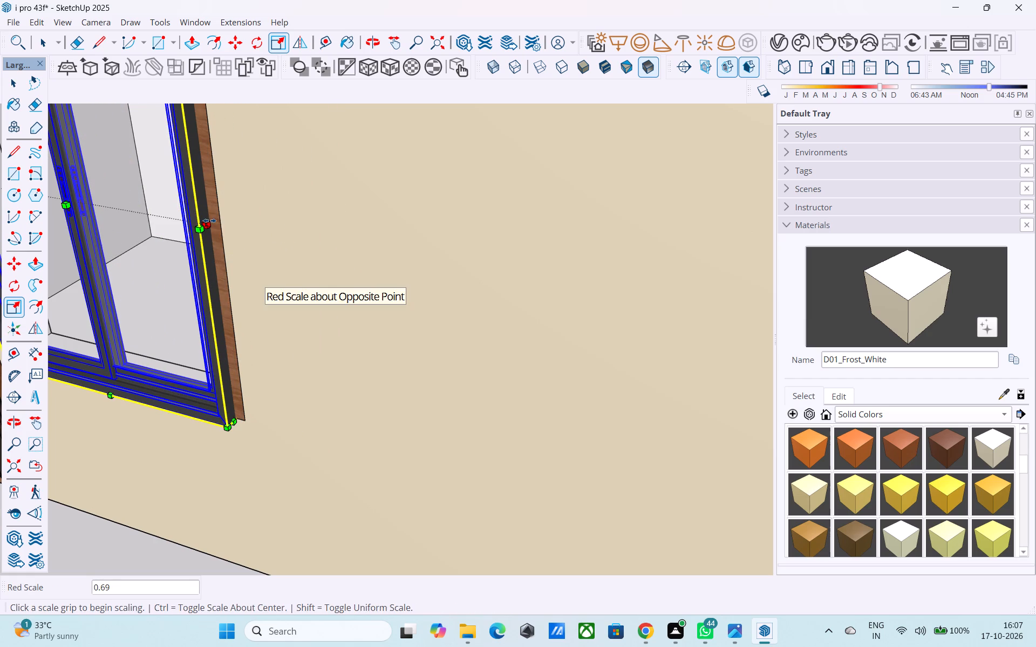
click(213, 223)
click(220, 228)
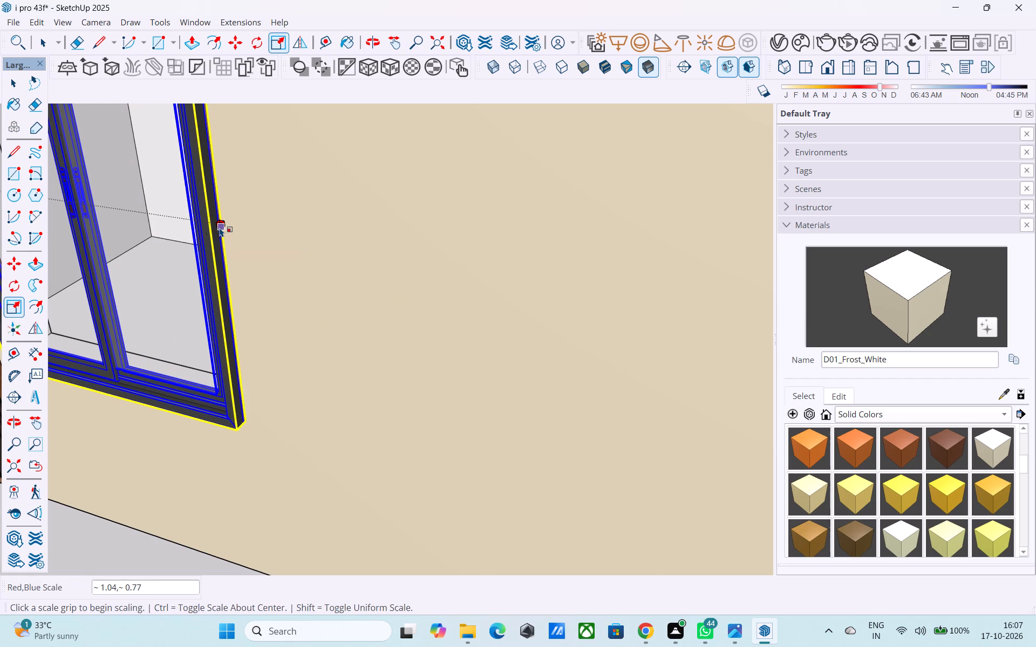
Scale the porch window's height by about 0.88 so its top meets the top of the opening, and deselect it.
scroll(276, 235, down, 15)
middle_drag(306, 343, 373, 203)
scroll(379, 205, down, 8)
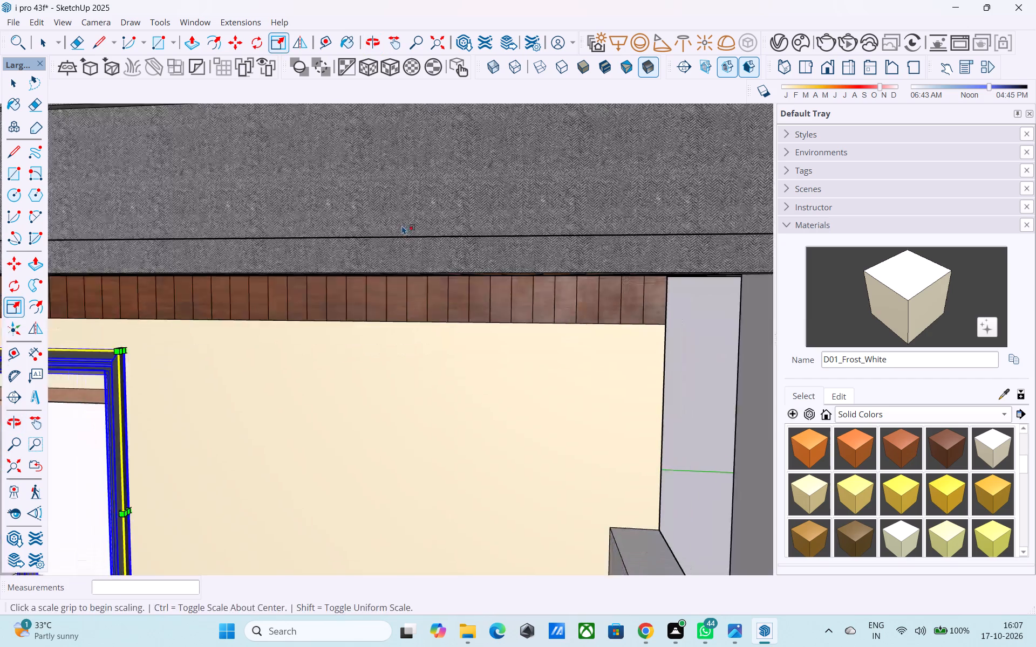
scroll(402, 225, down, 13)
middle_drag(132, 342, 114, 346)
scroll(131, 340, up, 11)
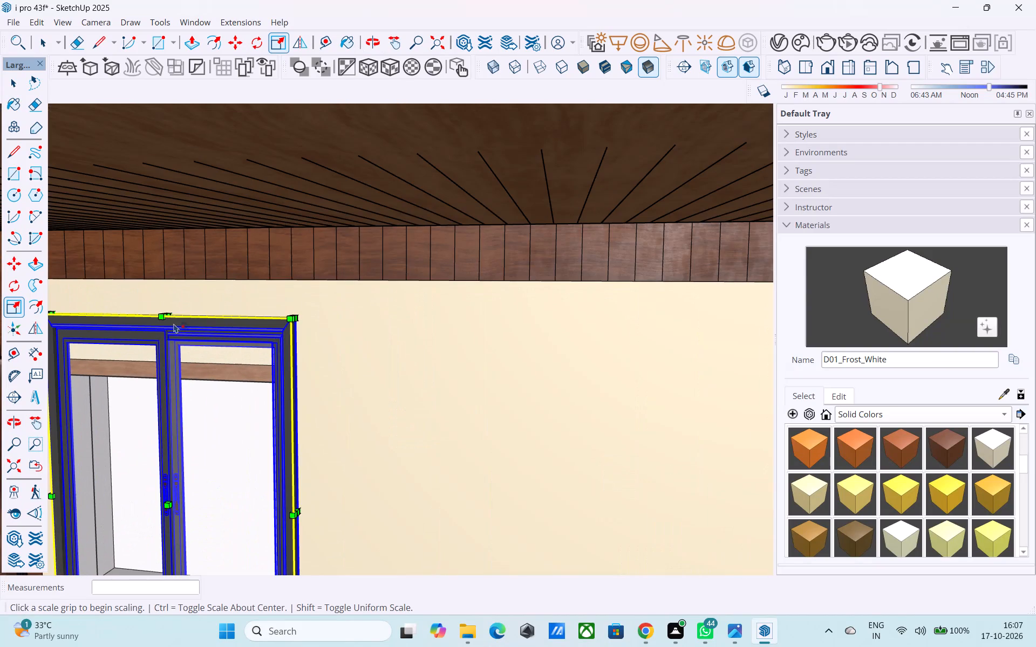
click(169, 318)
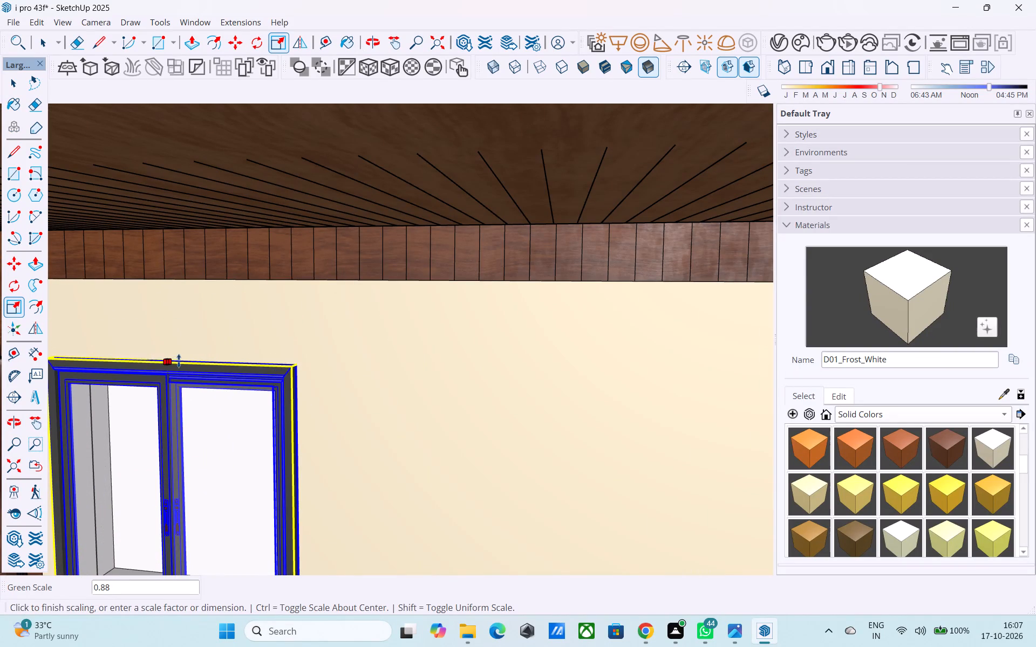
click(179, 361)
scroll(180, 353, down, 3)
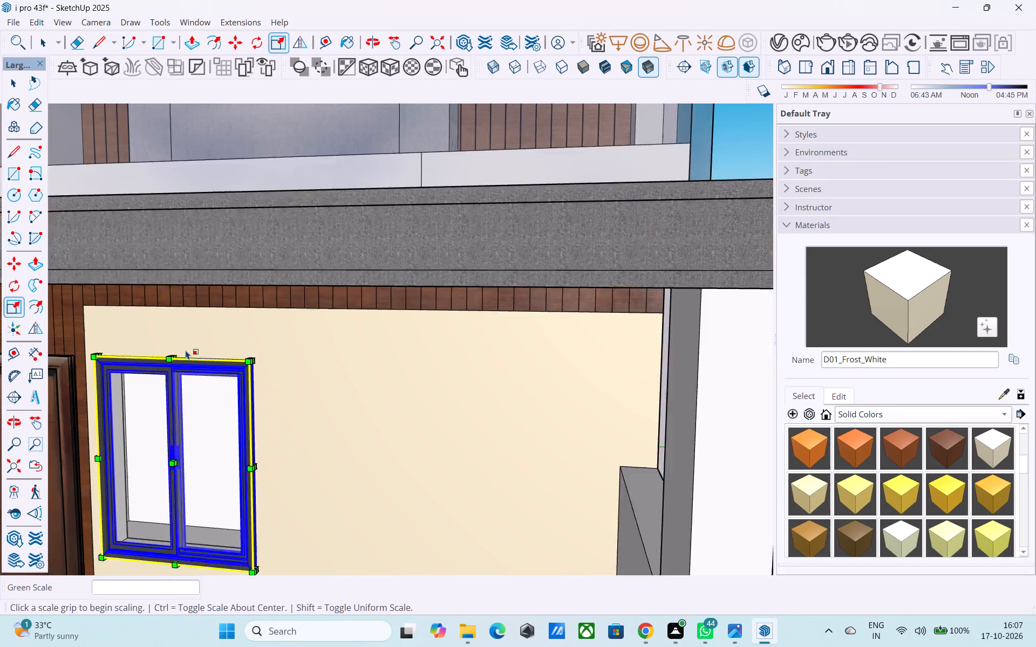
scroll(186, 350, down, 14)
key(space)
scroll(208, 335, down, 10)
click(561, 309)
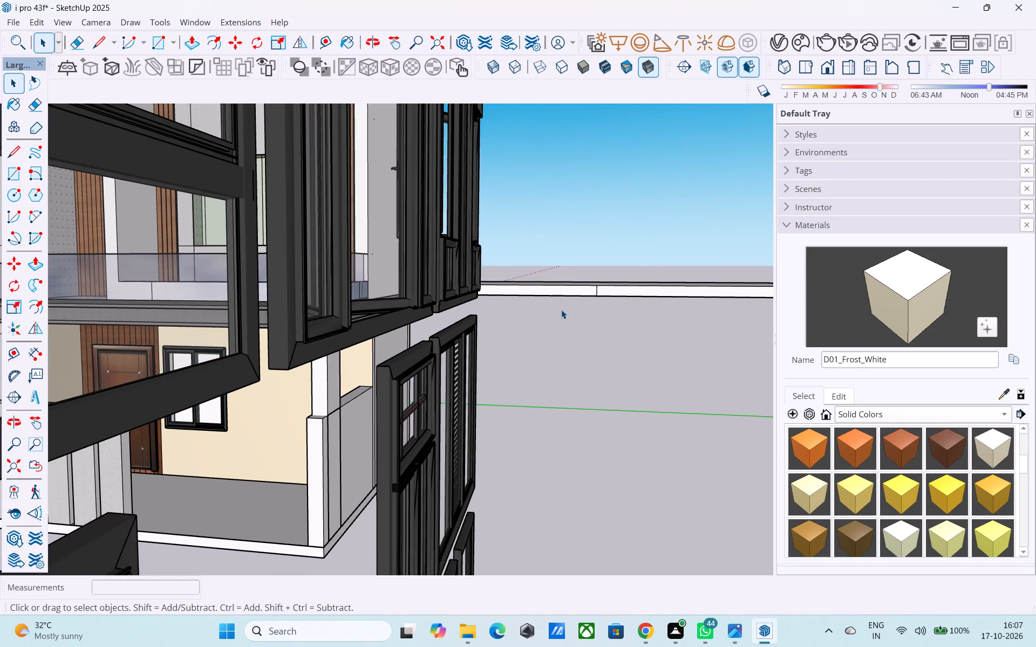
Examine the fitted porch window beside the entrance door against the rest of the house front.
scroll(561, 309, down, 13)
middle_drag(424, 350, 476, 380)
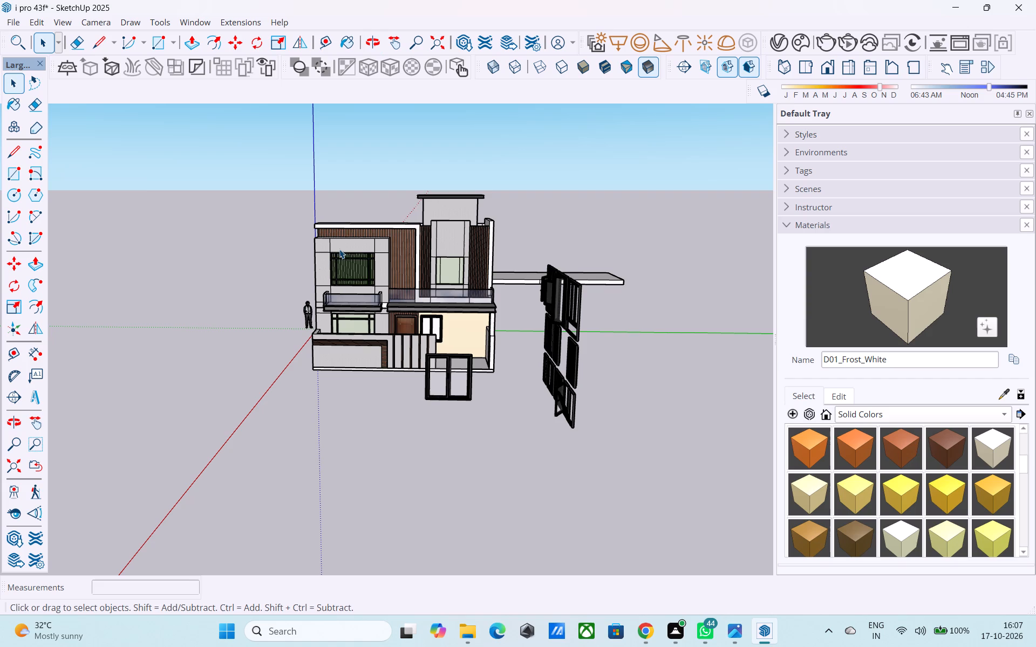
middle_drag(319, 278, 363, 269)
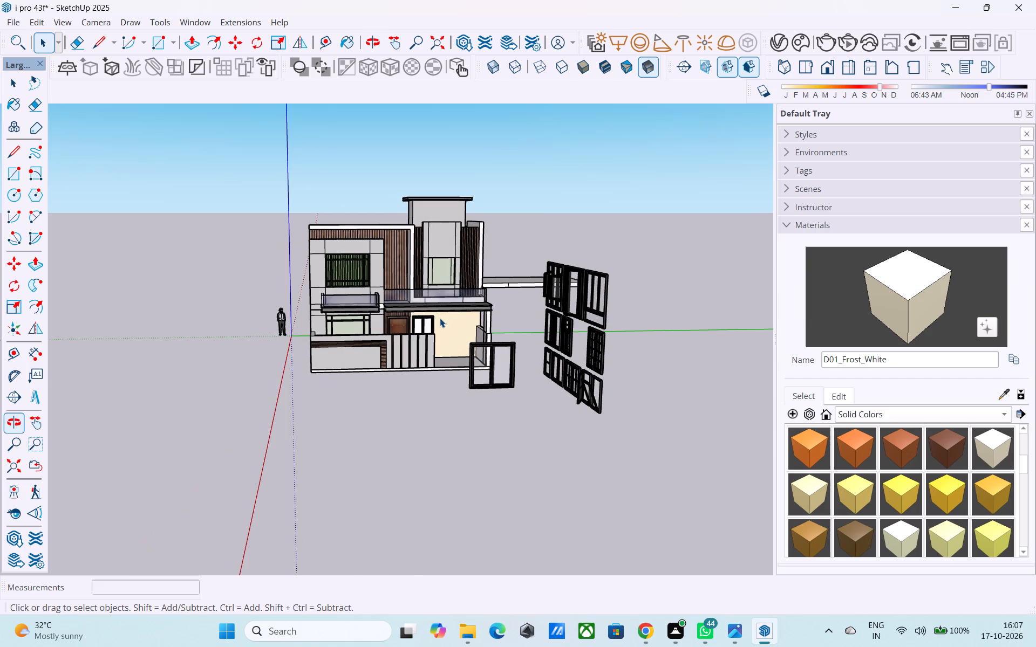
middle_drag(421, 337, 422, 325)
scroll(420, 324, up, 9)
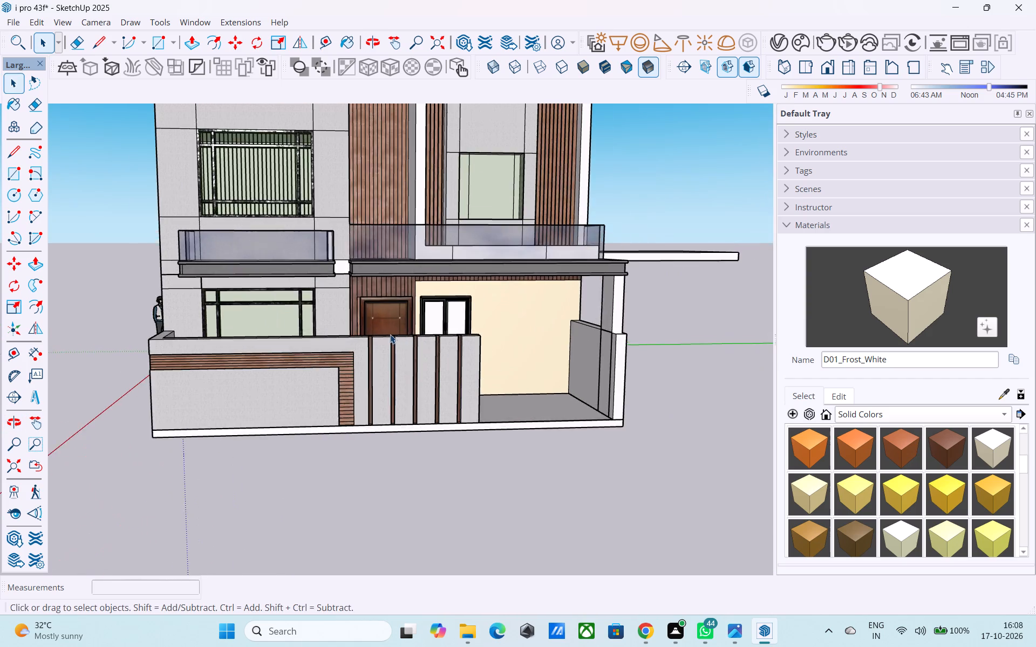
scroll(390, 334, up, 7)
scroll(390, 333, down, 7)
middle_drag(378, 350, 339, 419)
scroll(338, 418, up, 6)
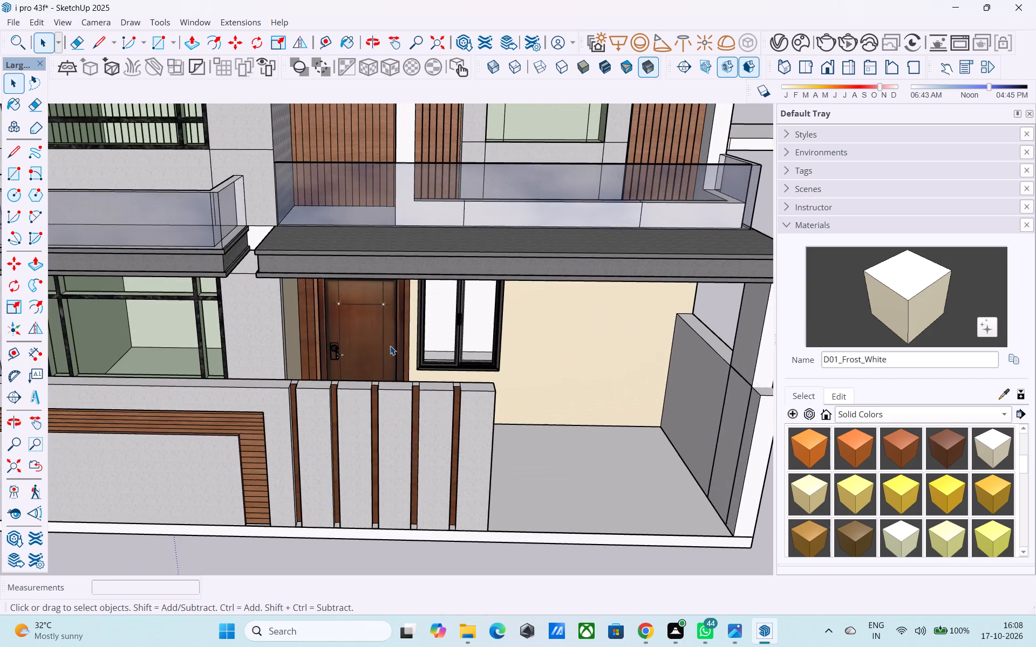
Delete the leftover window collection and the separated source window standing beside the house.
scroll(374, 334, down, 13)
middle_drag(373, 337, 523, 254)
scroll(523, 254, down, 7)
drag(643, 439, 516, 185)
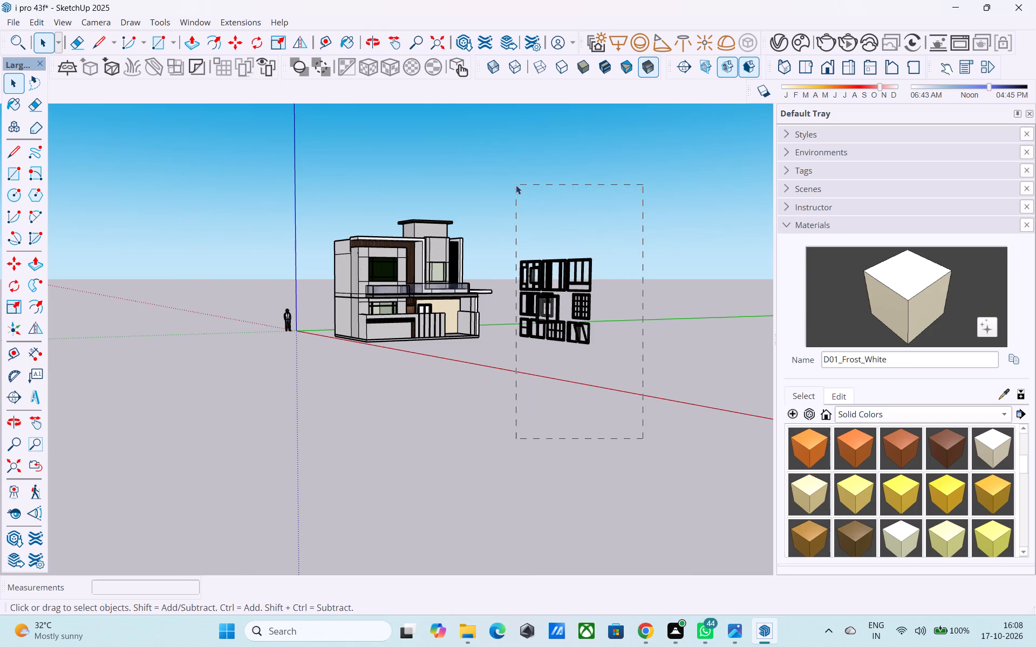
drag(516, 185, 514, 183)
key(Delete)
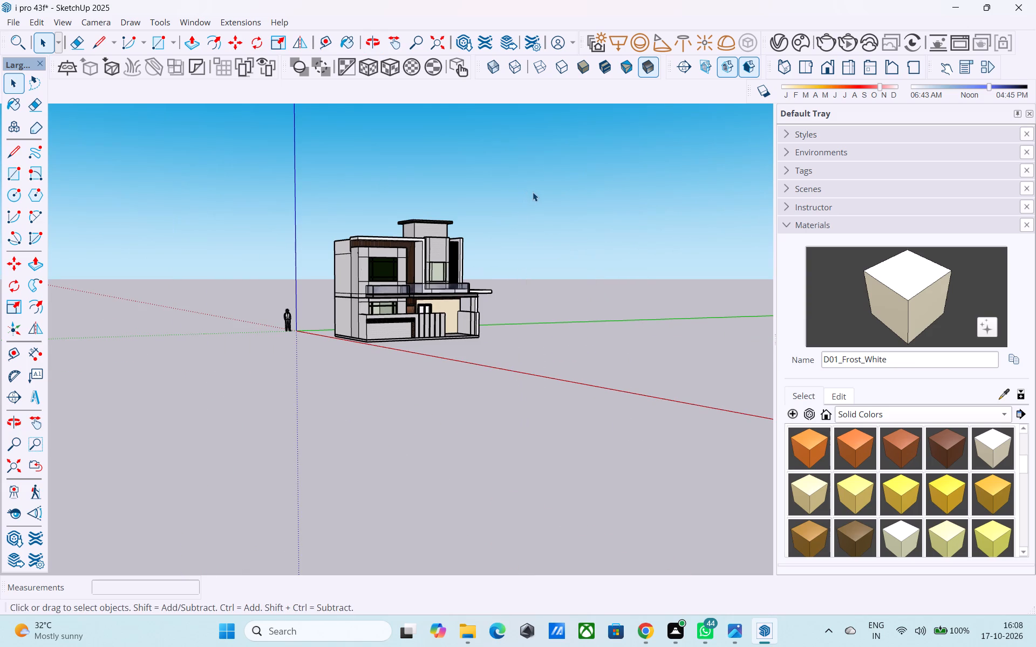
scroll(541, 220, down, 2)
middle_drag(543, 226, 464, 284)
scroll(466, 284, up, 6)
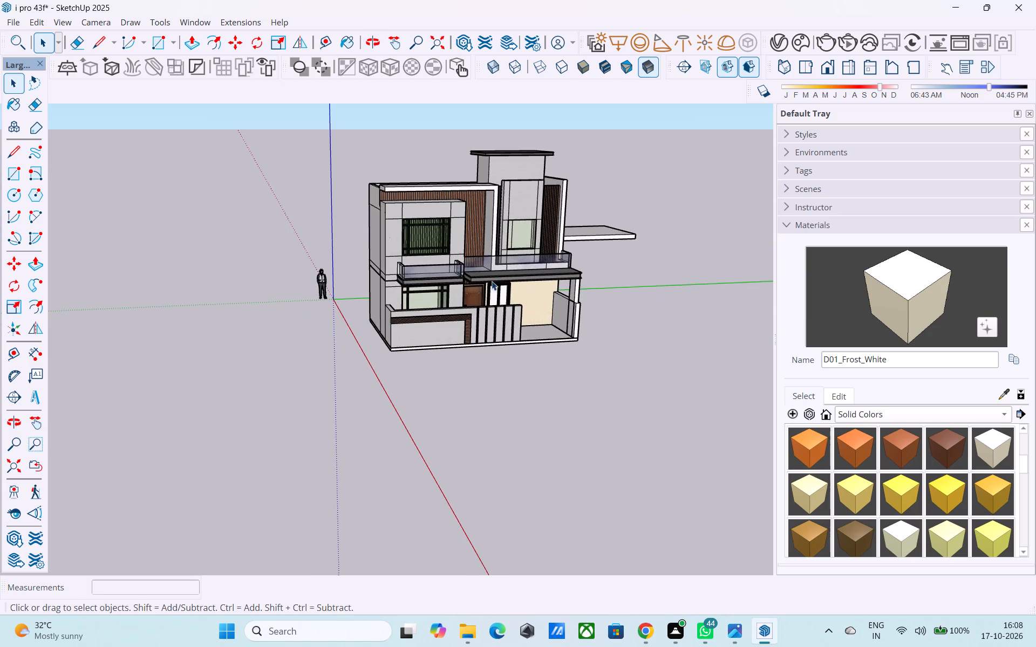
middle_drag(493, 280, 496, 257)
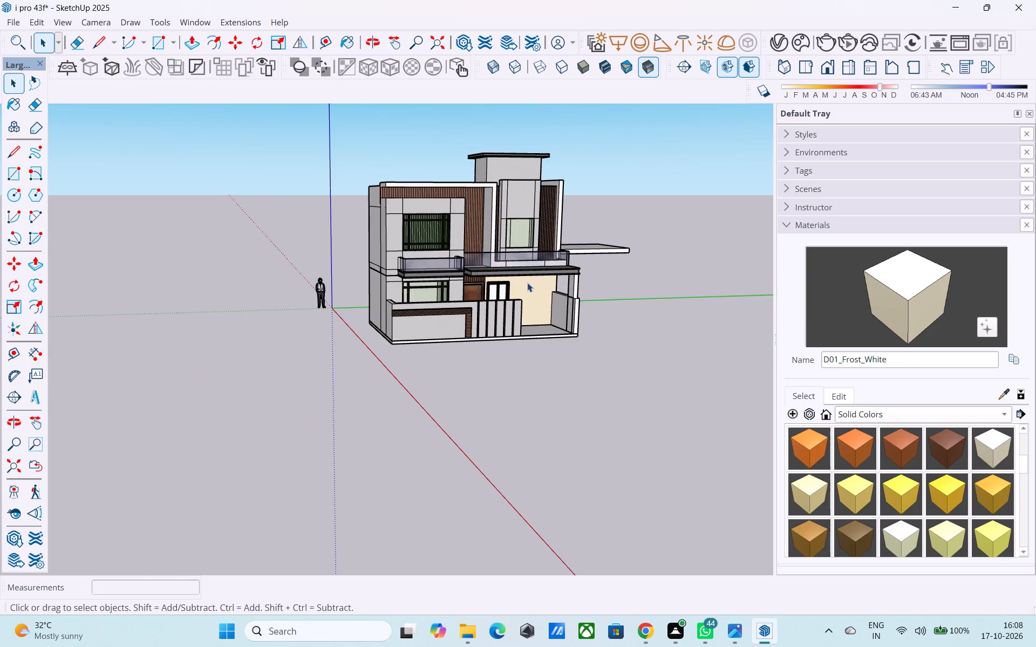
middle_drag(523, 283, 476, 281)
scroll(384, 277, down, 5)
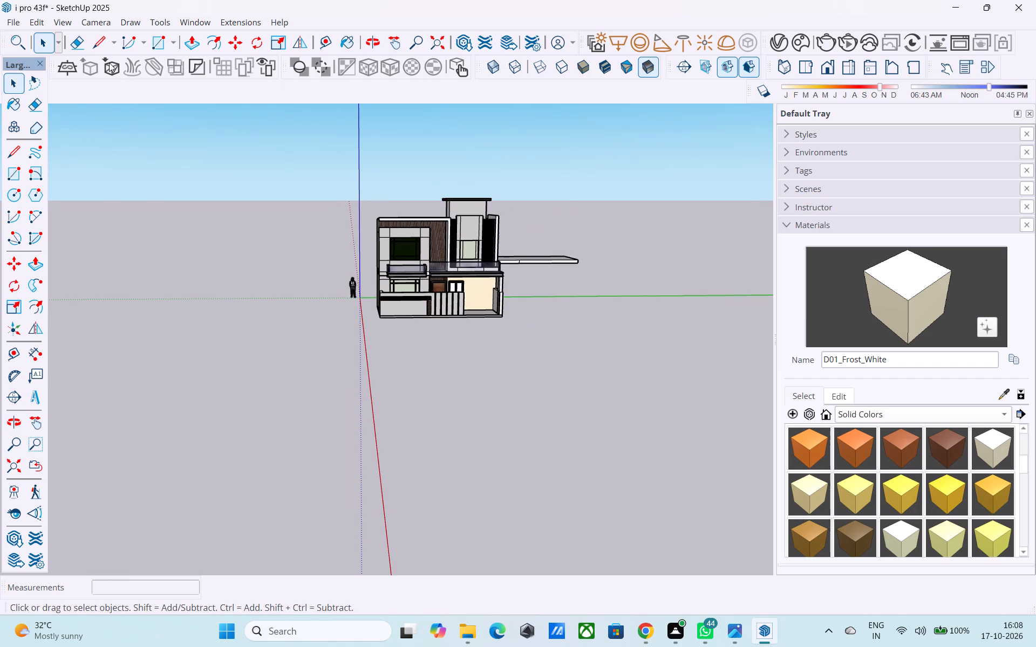
Import the 2016+Honda+Civic+LX+Sedan model from the Downloads folder and place it on the open ground in front of the house.
click(17, 20)
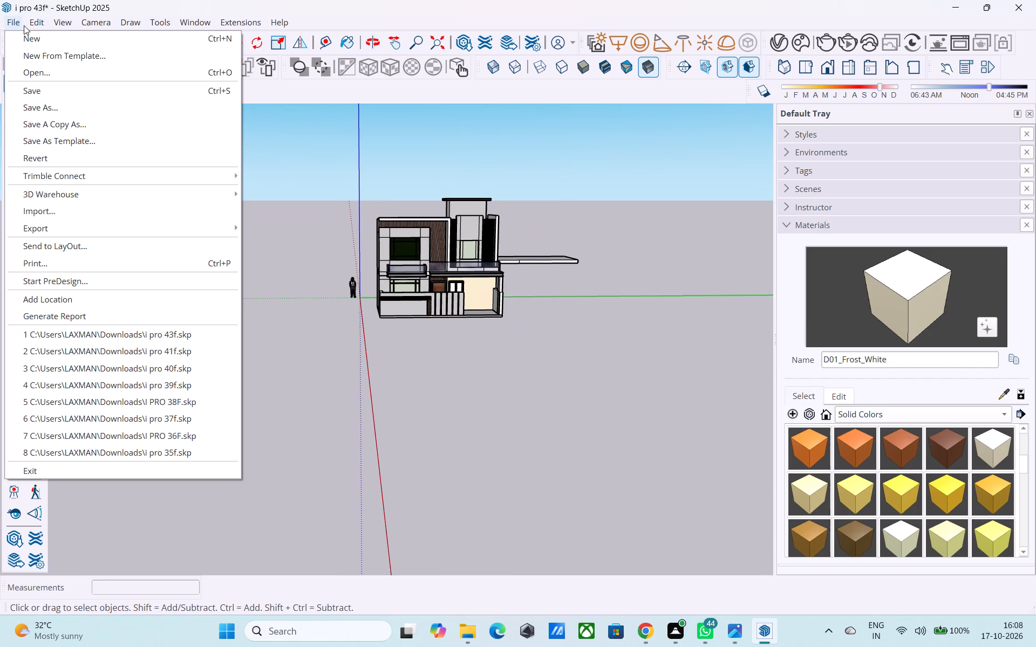
click(49, 209)
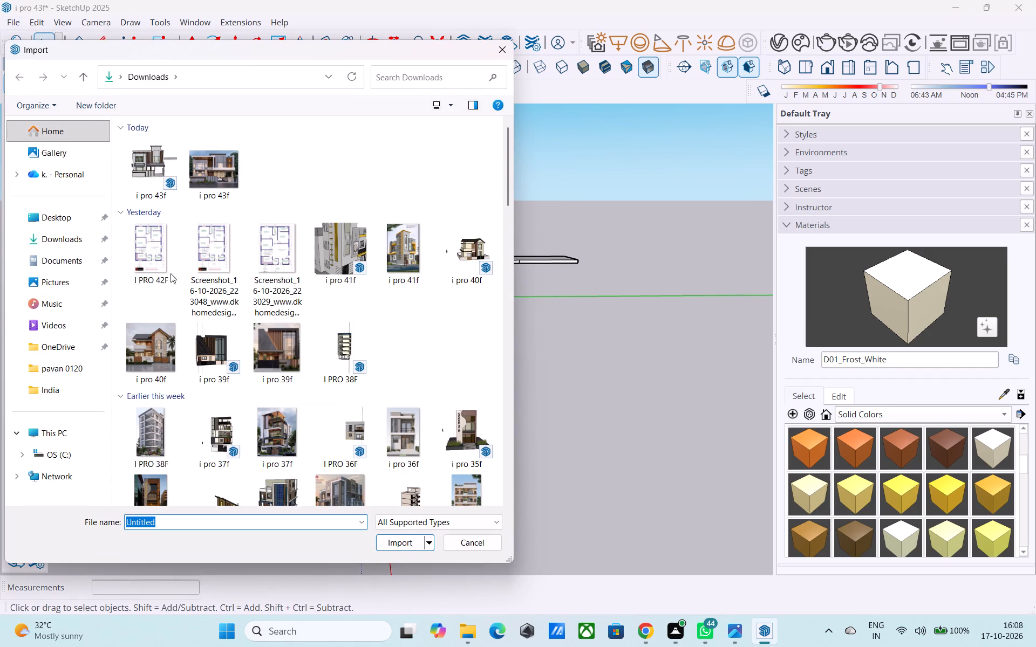
scroll(309, 280, down, 6)
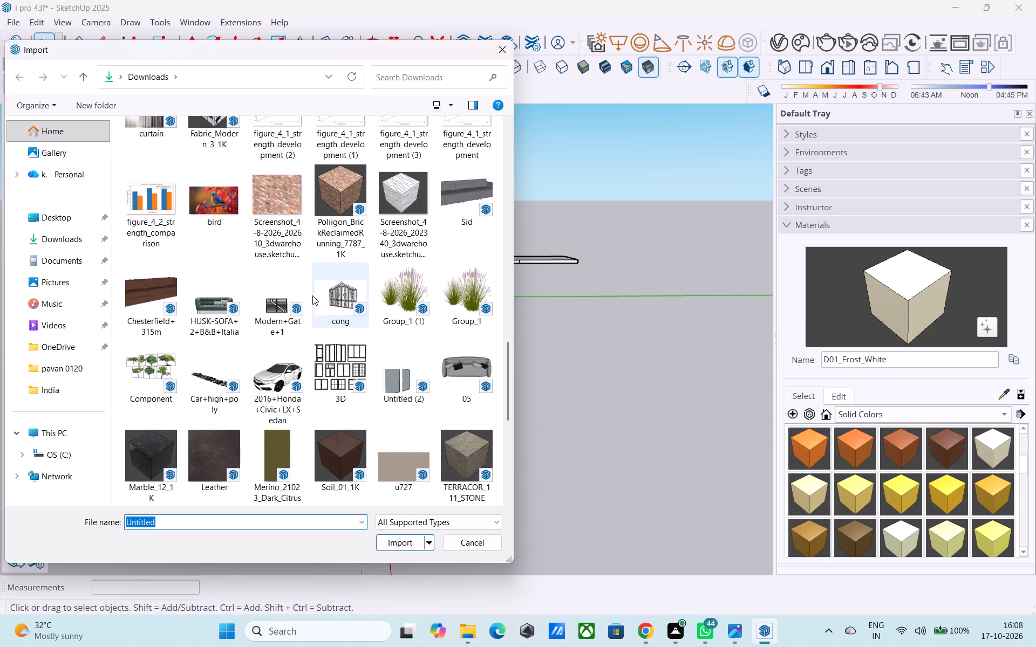
scroll(285, 341, down, 4)
scroll(281, 347, up, 2)
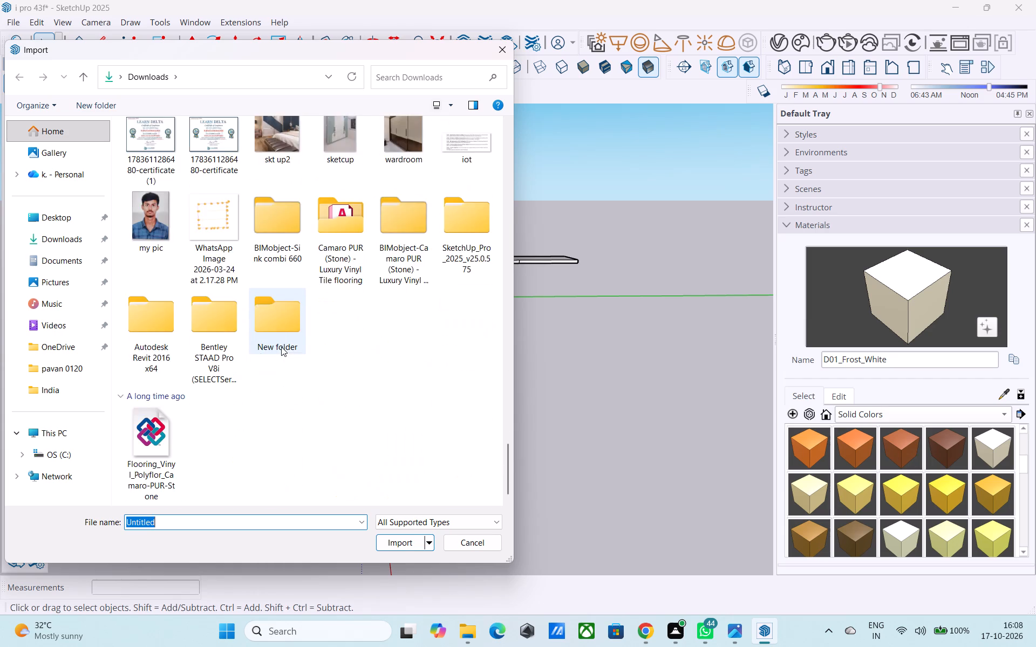
scroll(281, 347, up, 1)
click(271, 239)
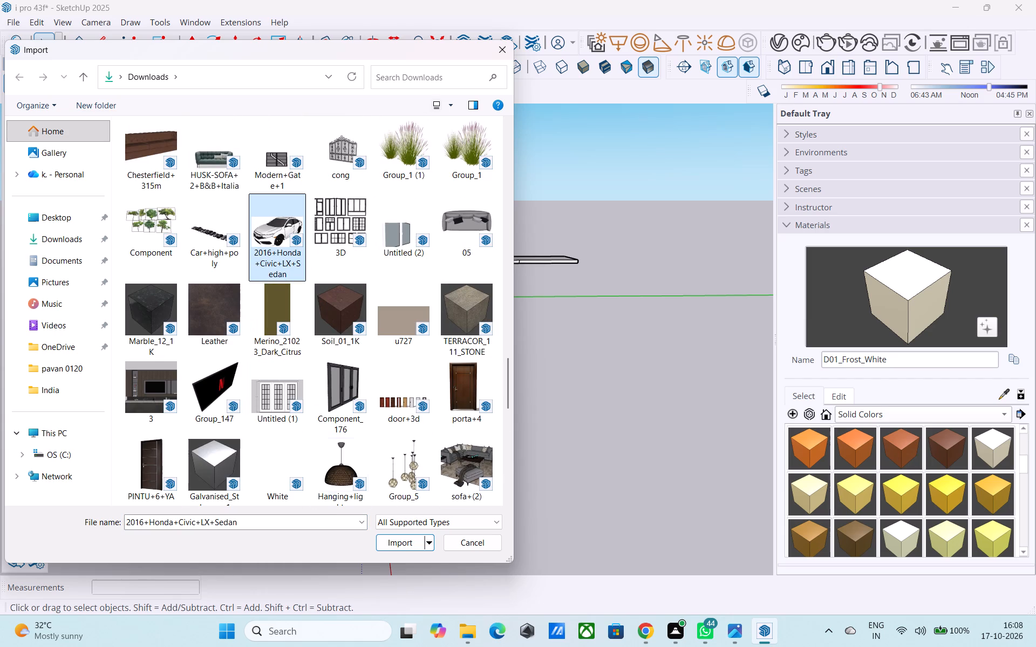
click(400, 538)
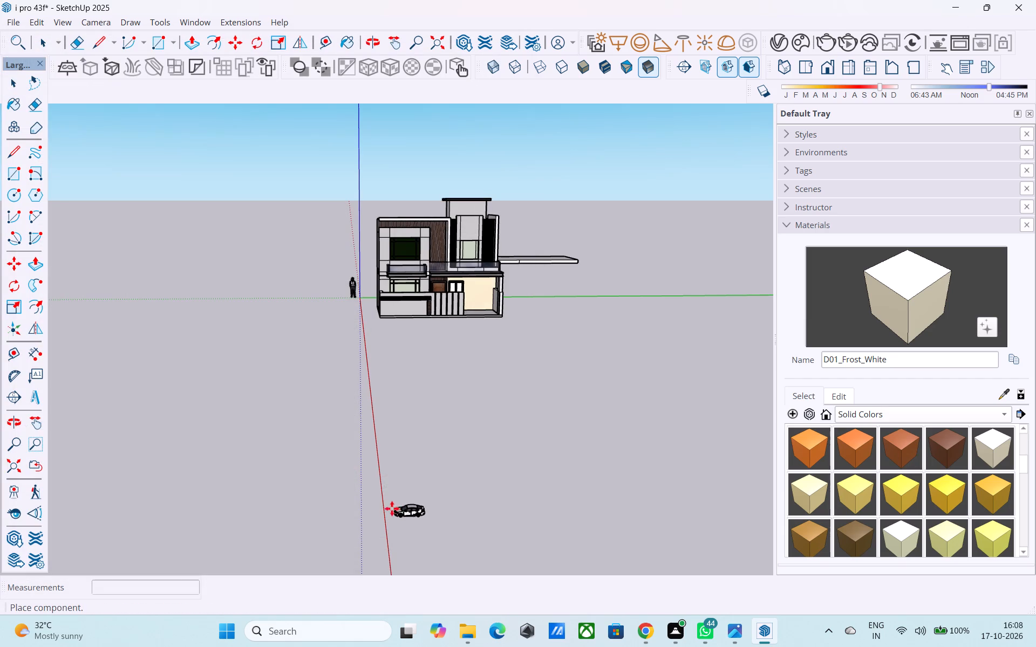
scroll(457, 334, up, 5)
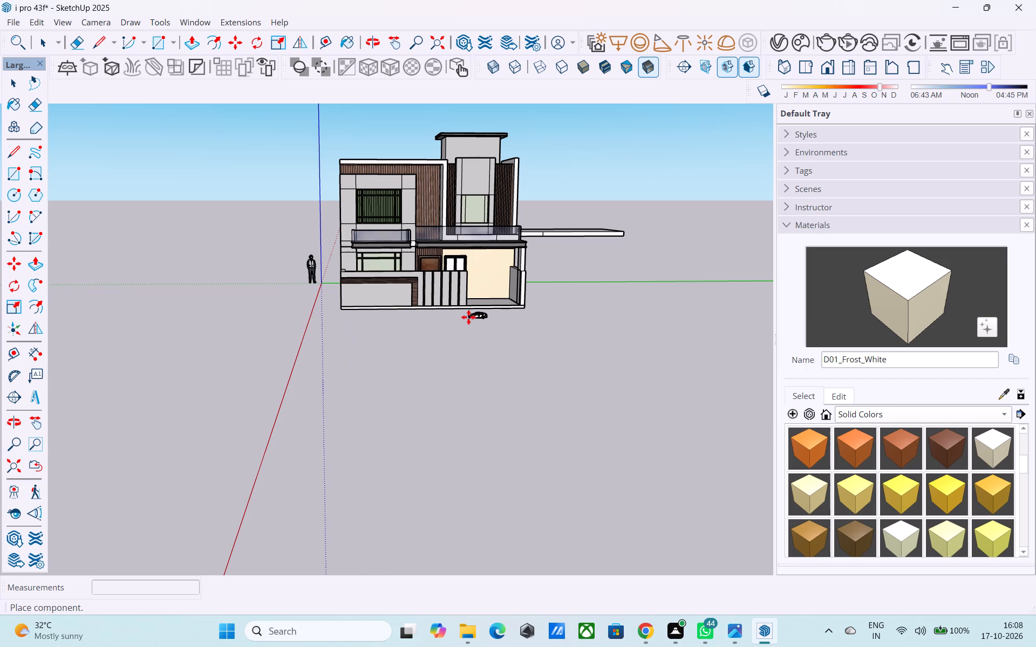
middle_drag(468, 319, 355, 473)
scroll(413, 436, up, 1)
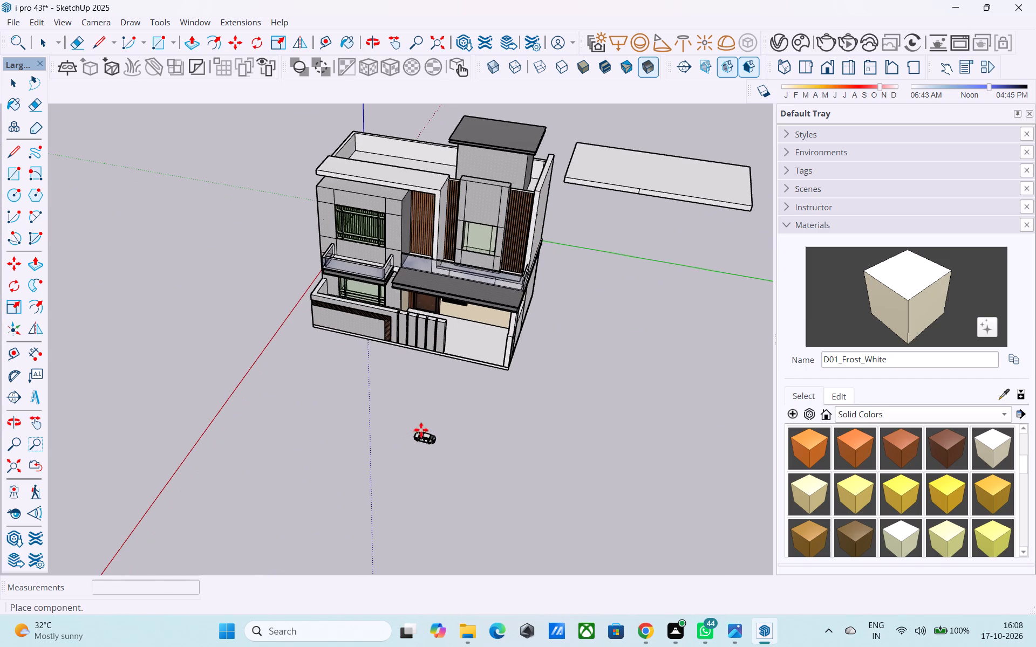
click(422, 427)
Scale the imported car's height up to a little over 4.6 times, leaving its length and width alone.
scroll(424, 433, up, 7)
middle_drag(420, 444, 495, 277)
scroll(489, 294, up, 7)
key(s)
scroll(482, 312, up, 1)
middle_drag(482, 315, 480, 355)
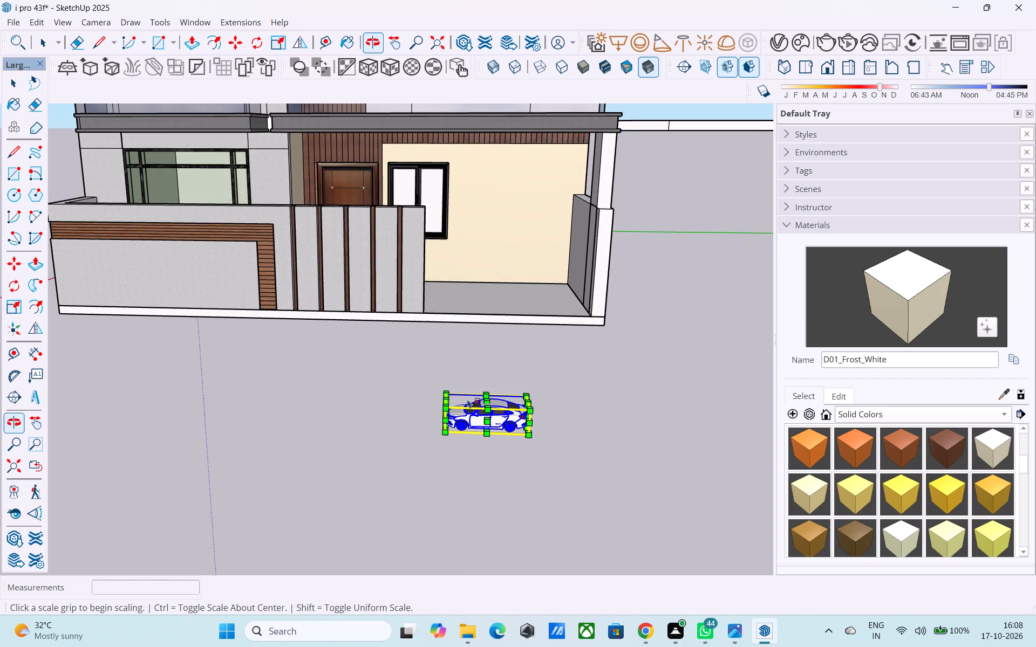
scroll(471, 425, up, 8)
drag(496, 377, 537, 169)
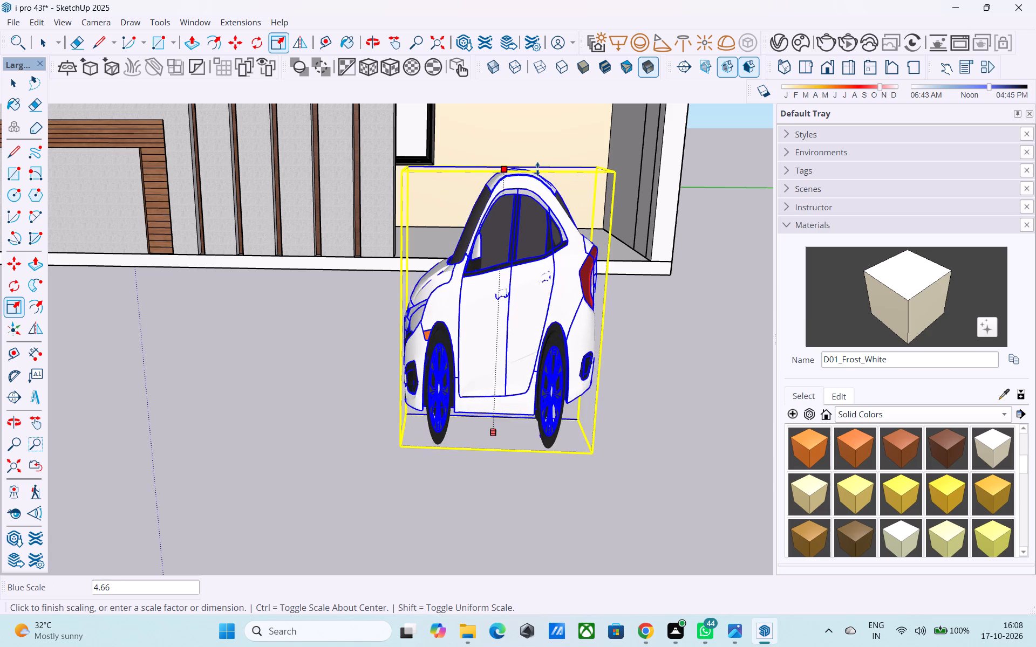
drag(537, 169, 533, 162)
Stretch the car's length to over three times and widen it to match, restoring realistic sedan proportions.
scroll(526, 190, down, 5)
middle_drag(464, 346, 505, 367)
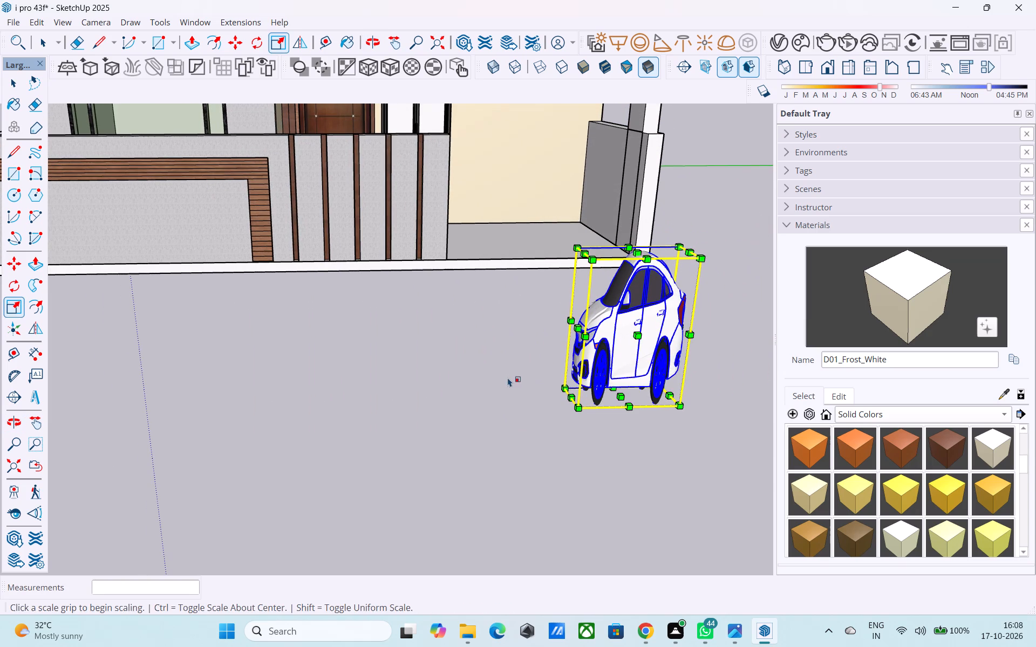
drag(574, 329, 338, 345)
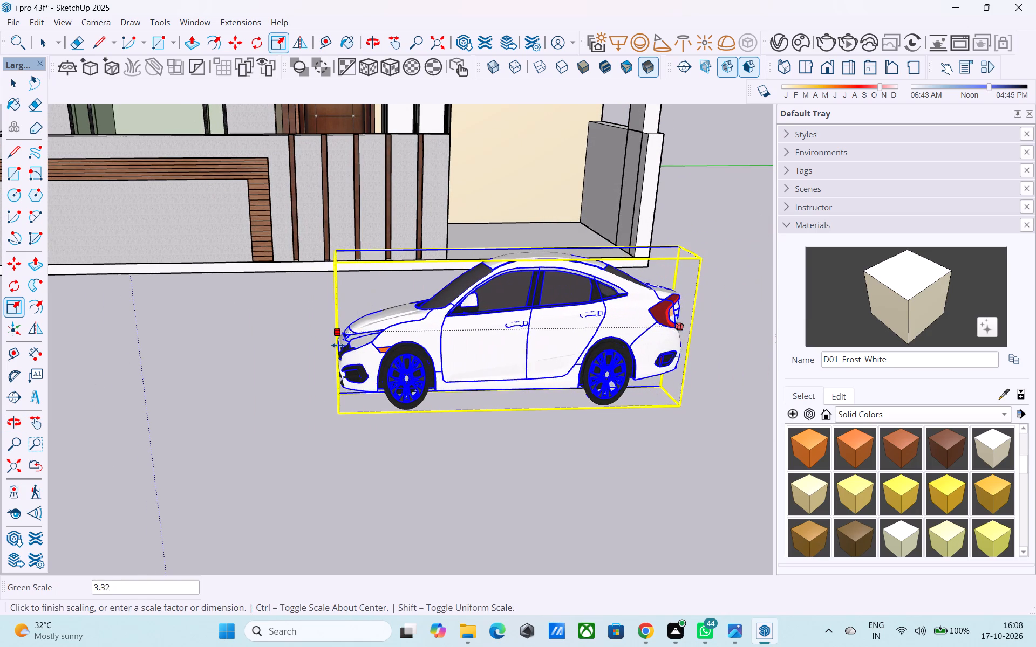
drag(338, 345, 309, 345)
scroll(364, 356, down, 8)
middle_drag(403, 397, 111, 432)
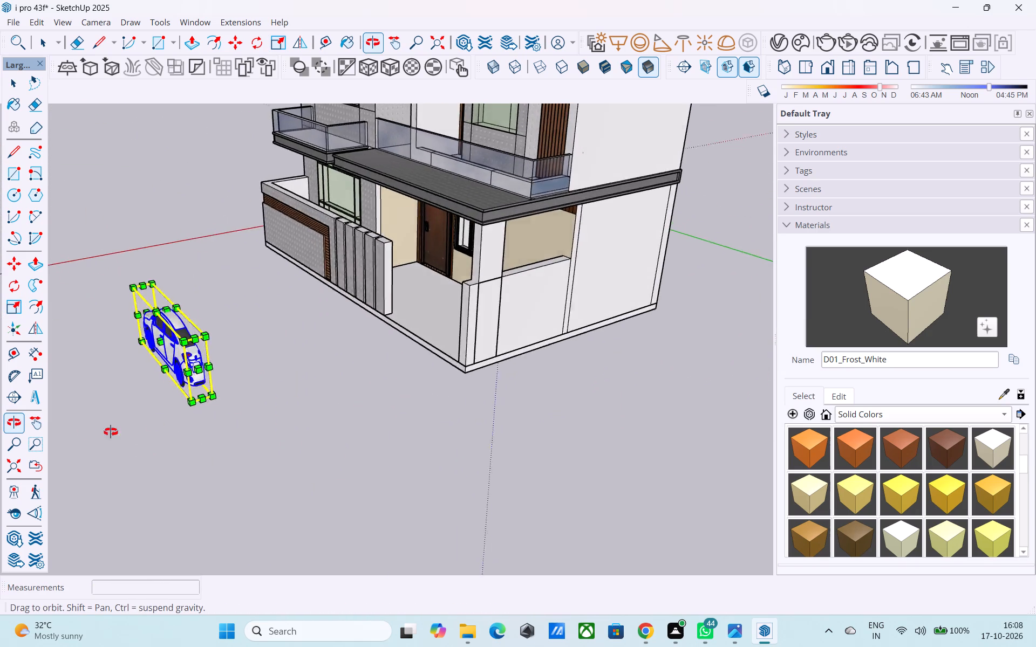
middle_drag(111, 432, 206, 411)
drag(232, 352, 203, 374)
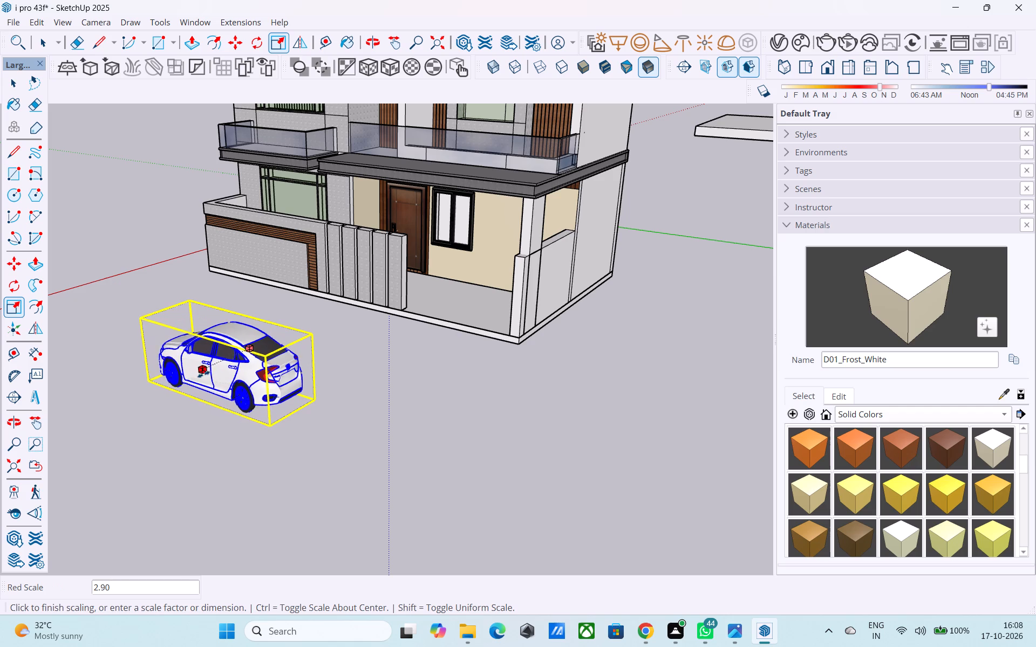
drag(203, 374, 189, 382)
Examine the enlarged car from several sides, comparing its size and proportions with the house and the parking bay.
middle_drag(192, 385, 422, 404)
scroll(418, 391, down, 5)
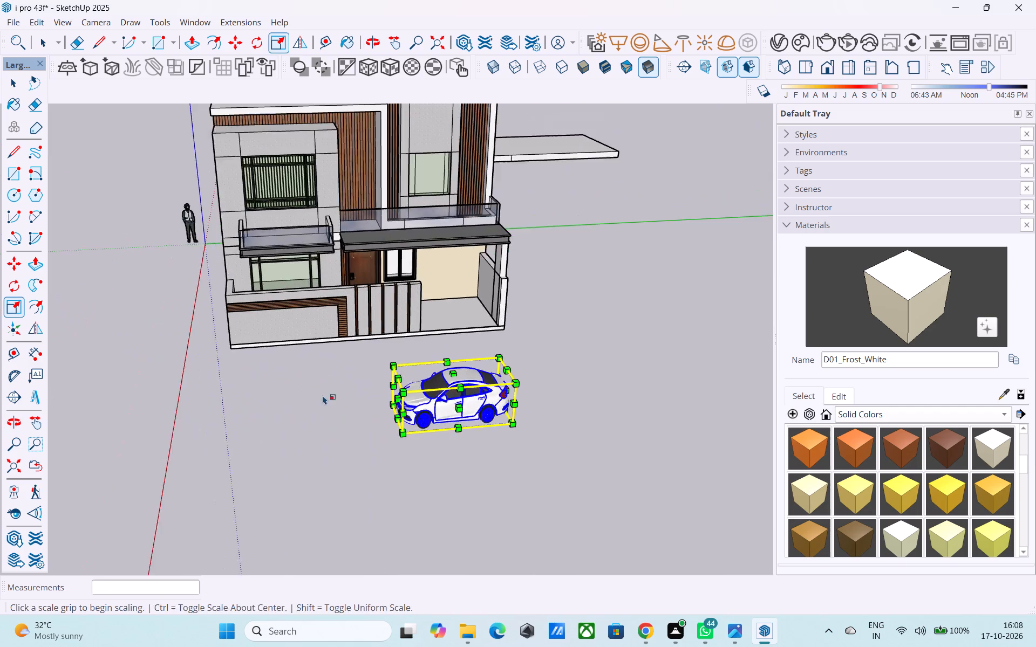
scroll(323, 395, down, 5)
middle_drag(435, 439, 495, 374)
scroll(497, 370, up, 9)
middle_drag(376, 422, 466, 397)
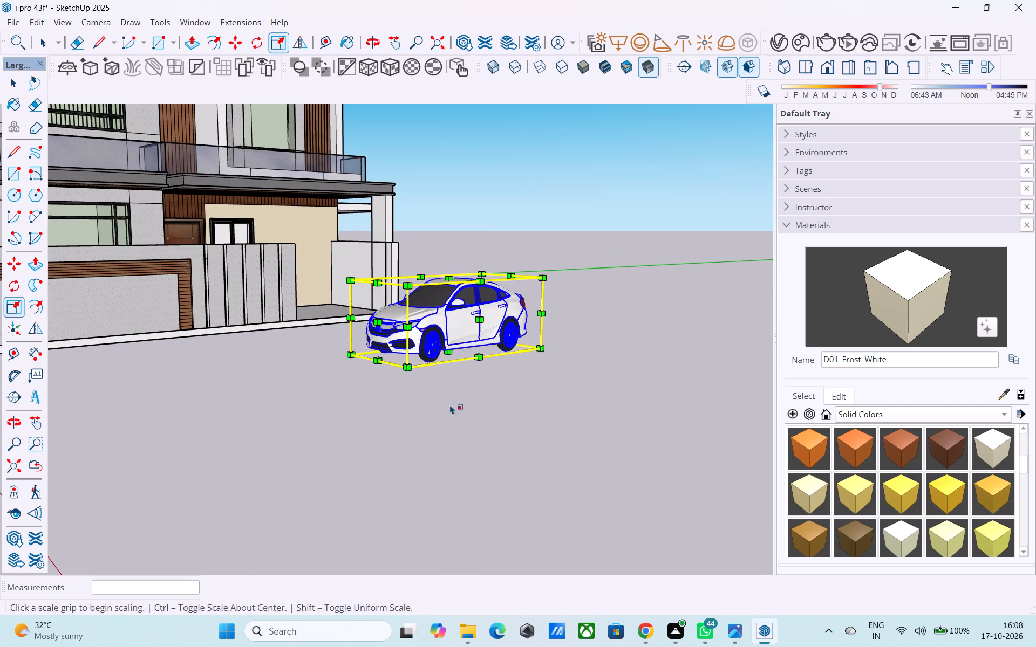
middle_drag(435, 410, 328, 450)
scroll(290, 420, up, 4)
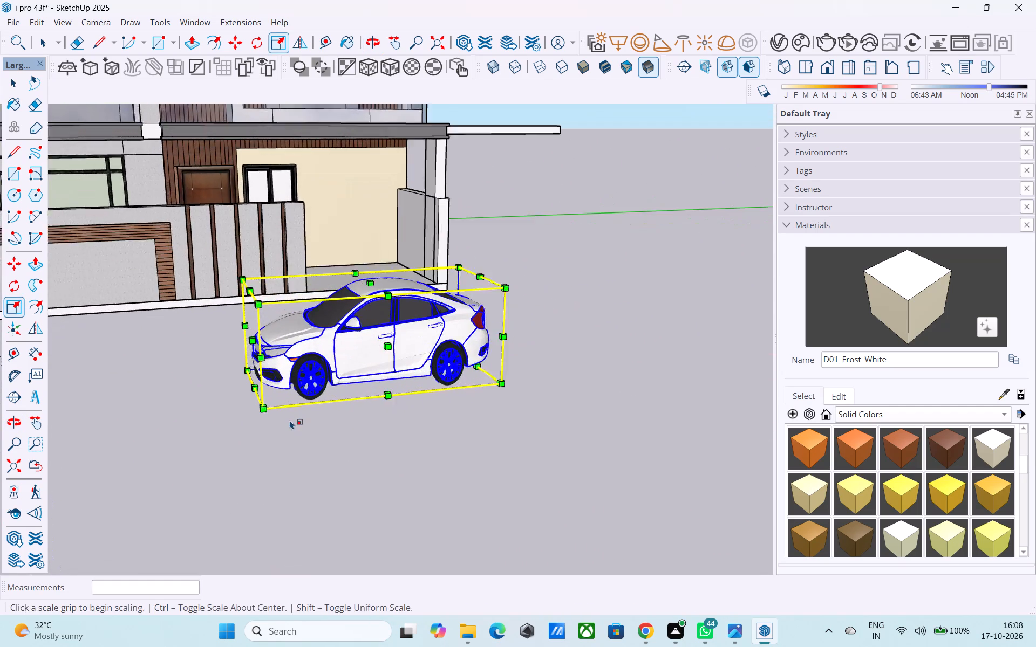
middle_drag(313, 431, 534, 412)
scroll(336, 350, down, 11)
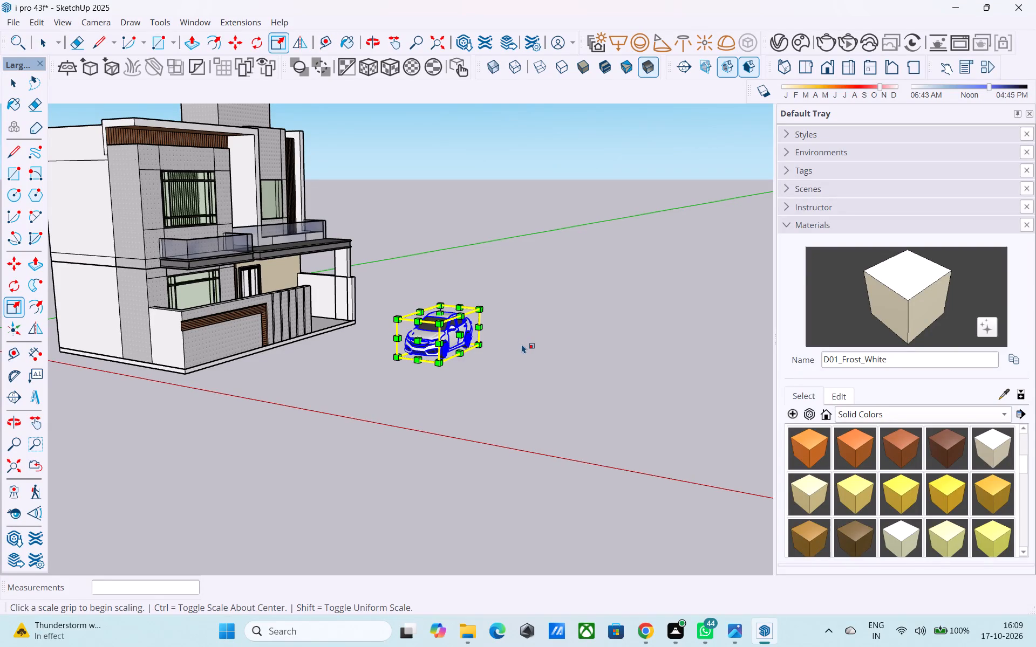
scroll(478, 346, down, 4)
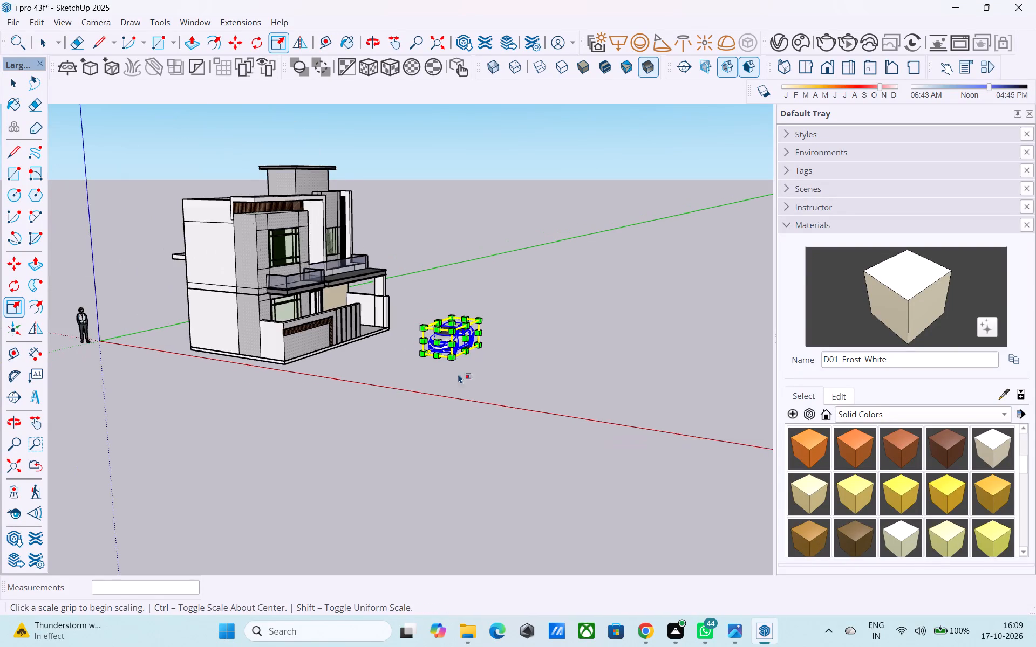
Rotate the car 90° on the ground plane about its front bottom corner so its nose points toward the house.
scroll(440, 386, up, 4)
key(space)
middle_drag(422, 332, 348, 362)
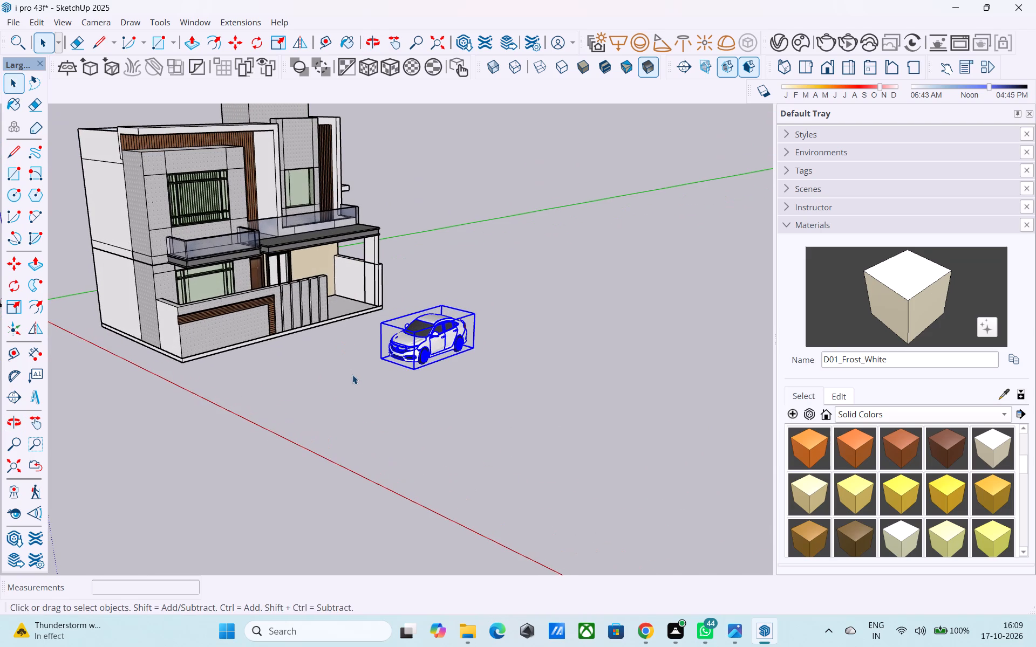
key(q)
middle_drag(381, 394, 292, 440)
scroll(369, 434, up, 8)
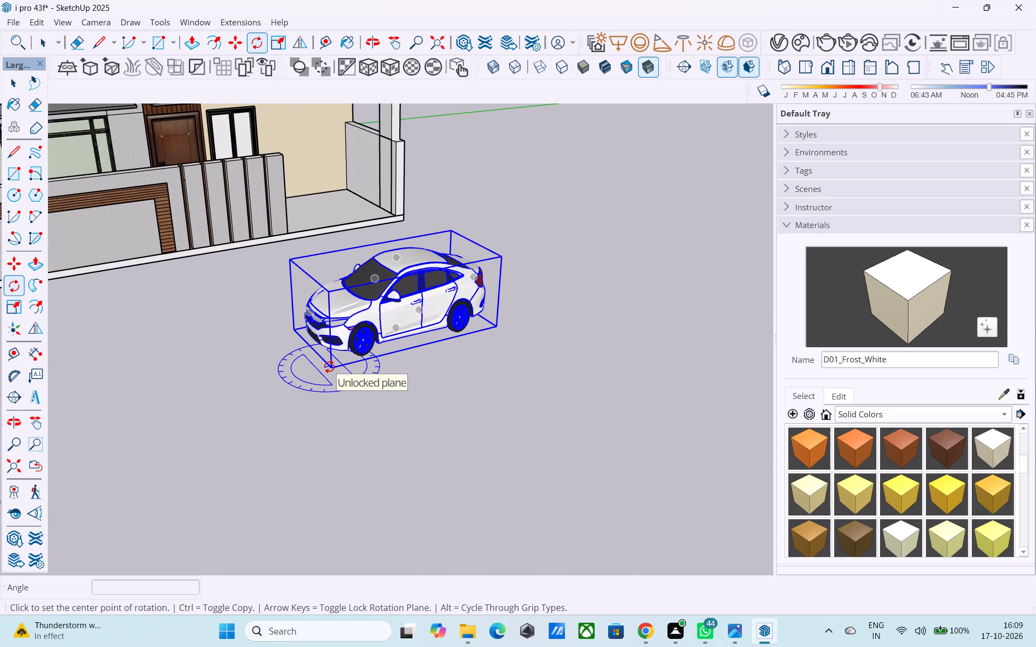
click(329, 367)
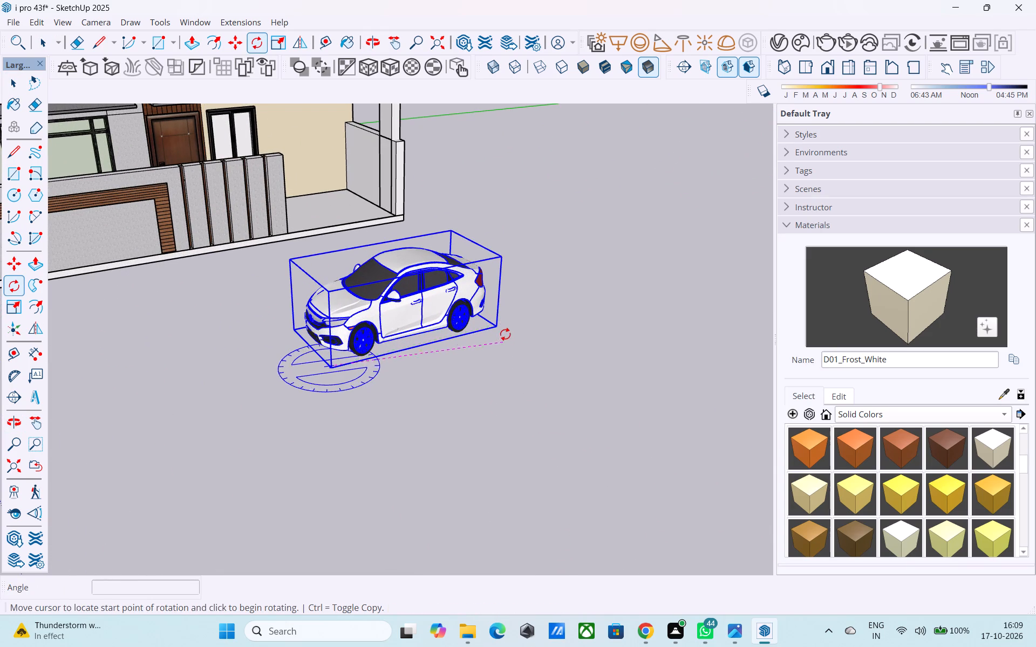
click(560, 309)
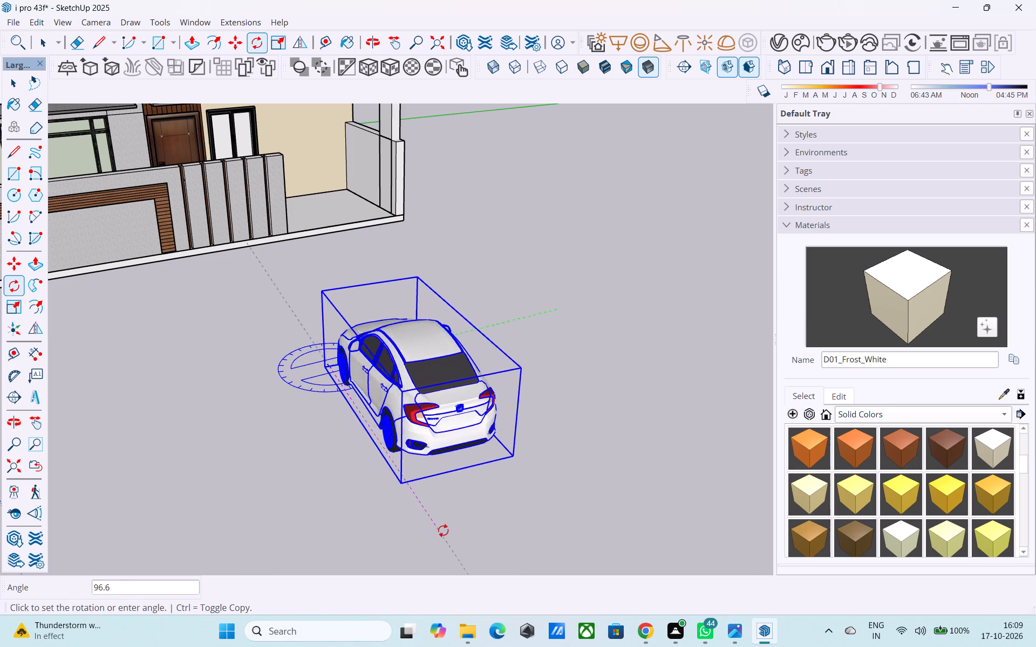
click(468, 506)
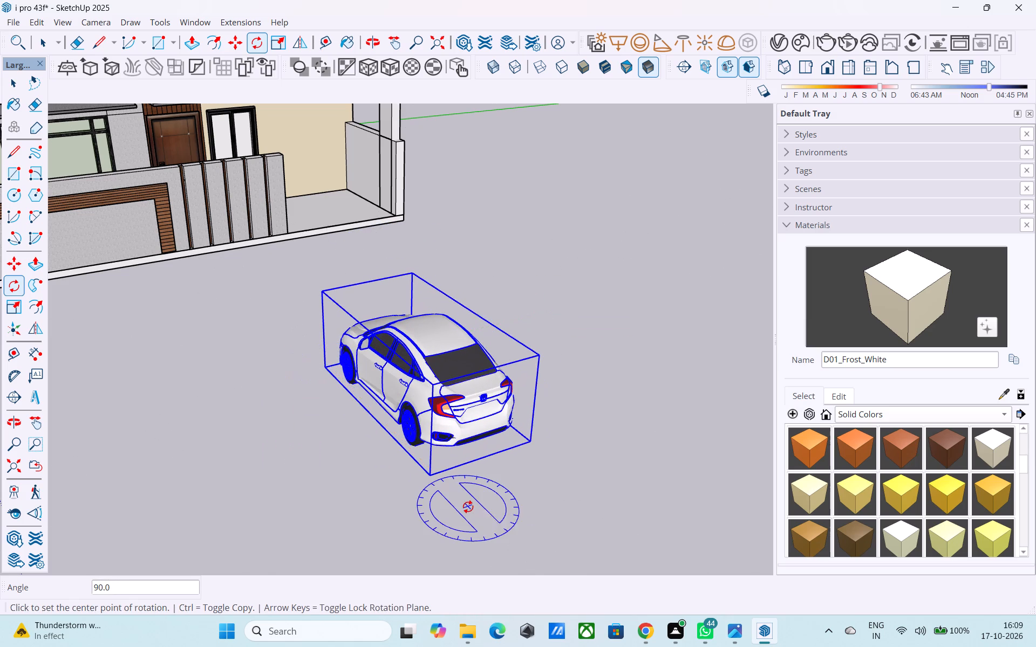
Move the car by its rear bottom corner into the parking bay, onto the midpoint of the bay floor's front edge.
key(m)
click(429, 474)
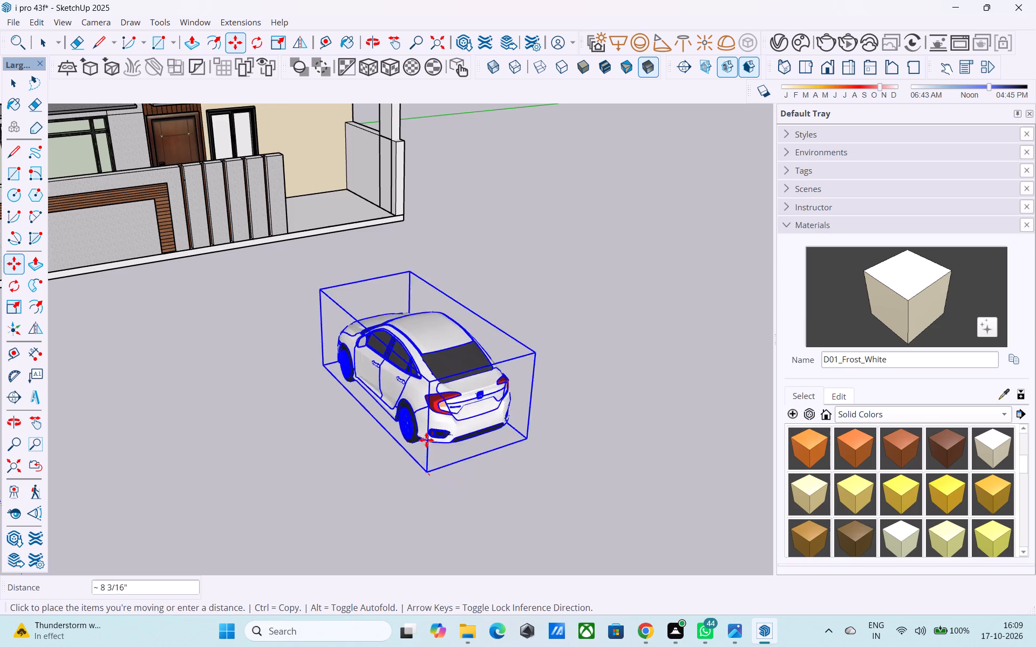
scroll(340, 295, down, 5)
middle_drag(331, 238, 142, 450)
scroll(325, 272, up, 5)
middle_drag(341, 259, 510, 150)
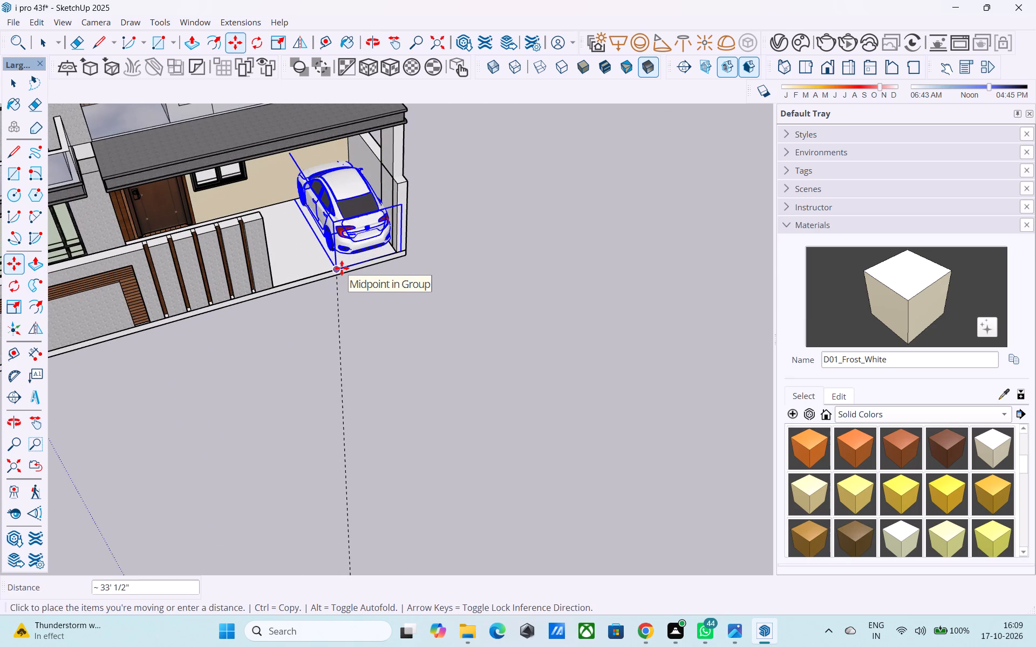
click(342, 268)
Scale the parked car's length down by about 0.84 and its width by about 0.90, trimming both slightly further to fit the bay.
key(s)
middle_drag(318, 199, 309, 144)
click(372, 230)
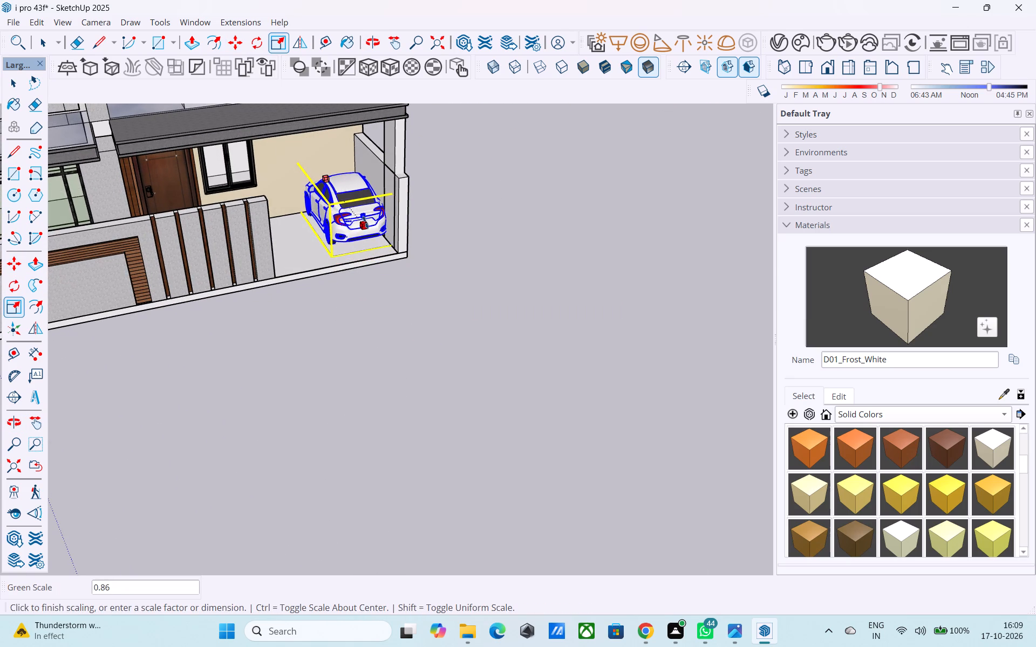
click(365, 221)
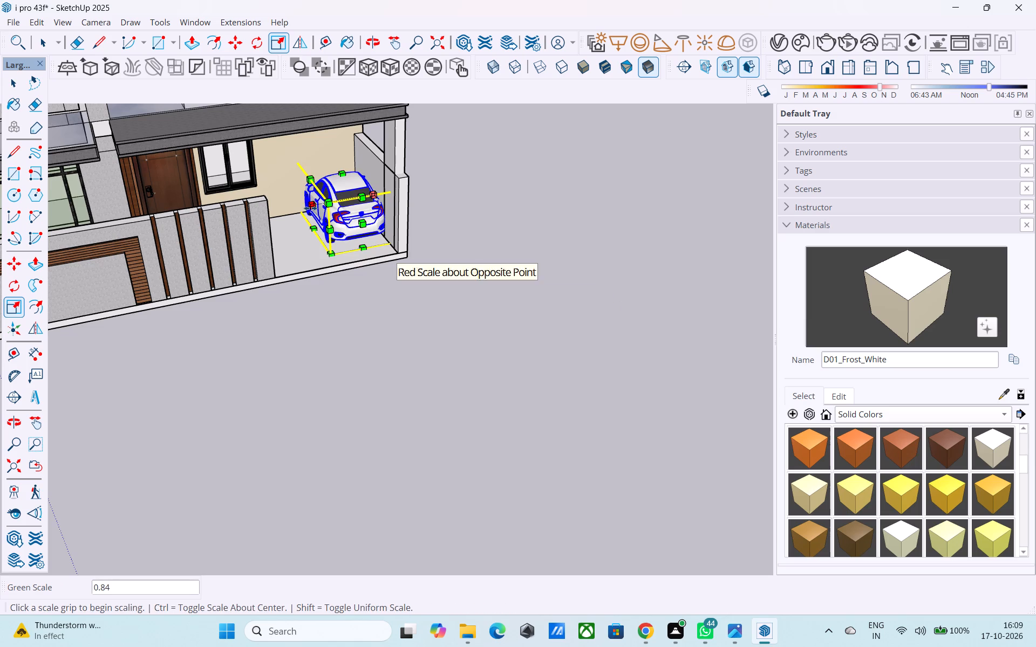
drag(310, 208, 319, 210)
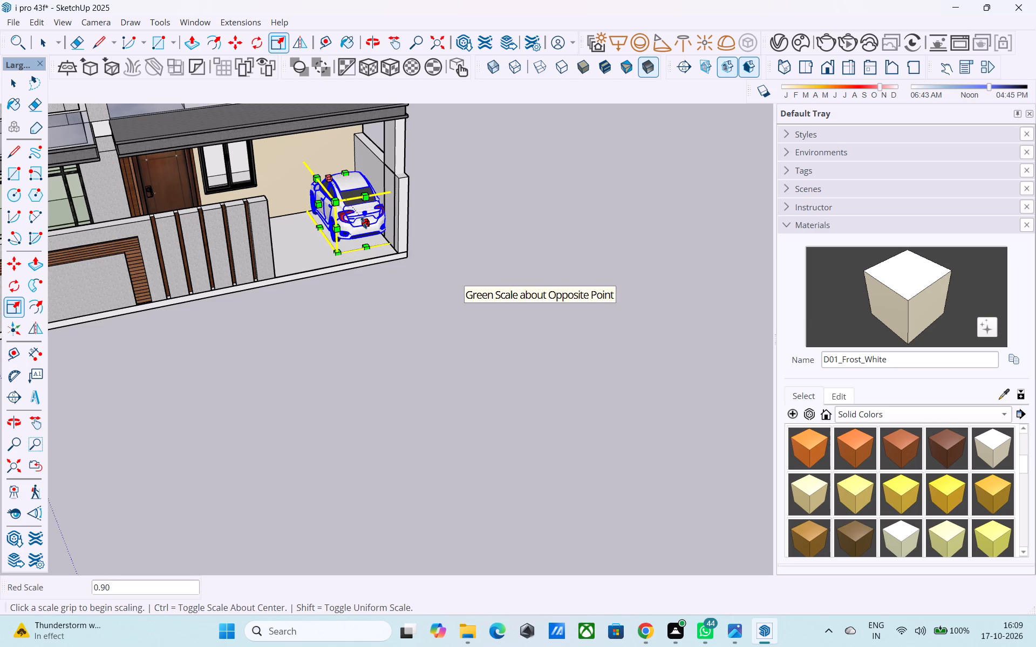
drag(364, 223, 360, 217)
drag(317, 202, 322, 203)
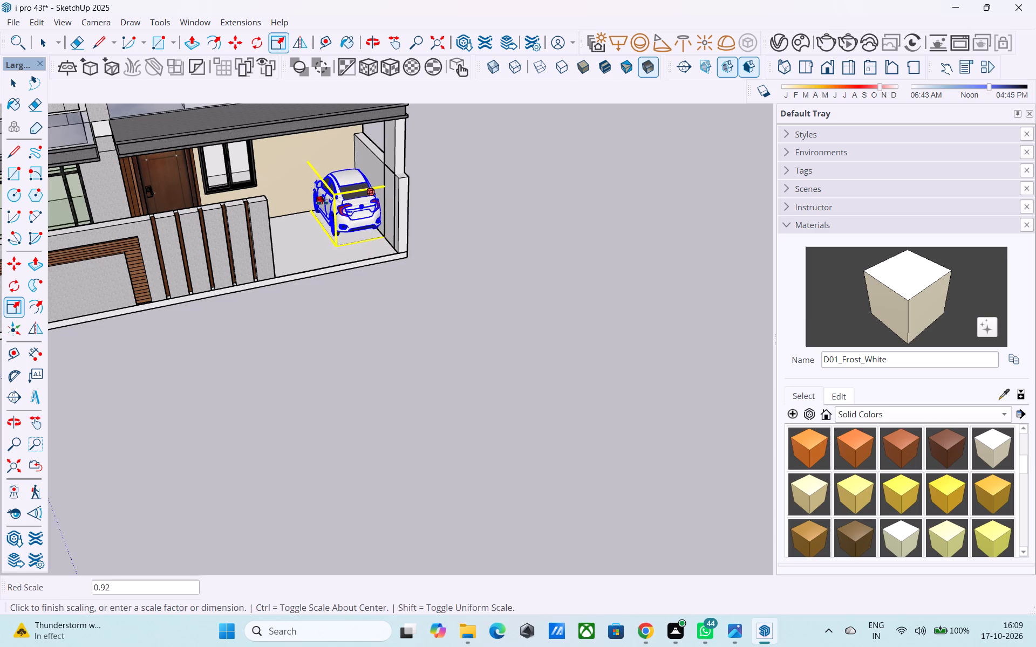
drag(322, 203, 325, 203)
Move the car away from the bay's side wall and closer to the front edge of the floor, and deselect it.
key(m)
scroll(356, 244, up, 3)
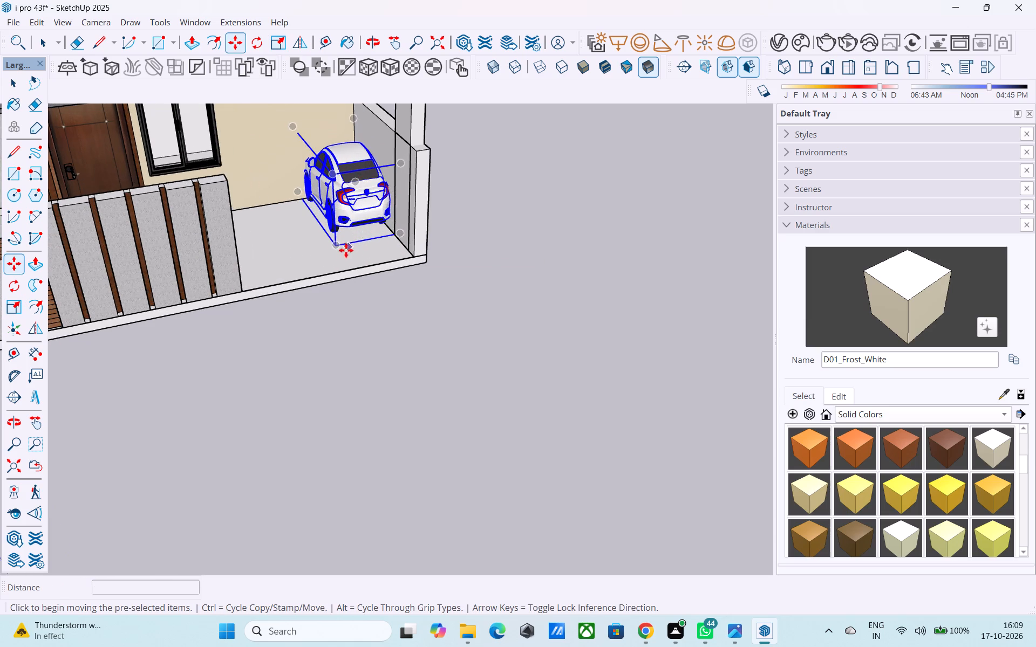
click(332, 241)
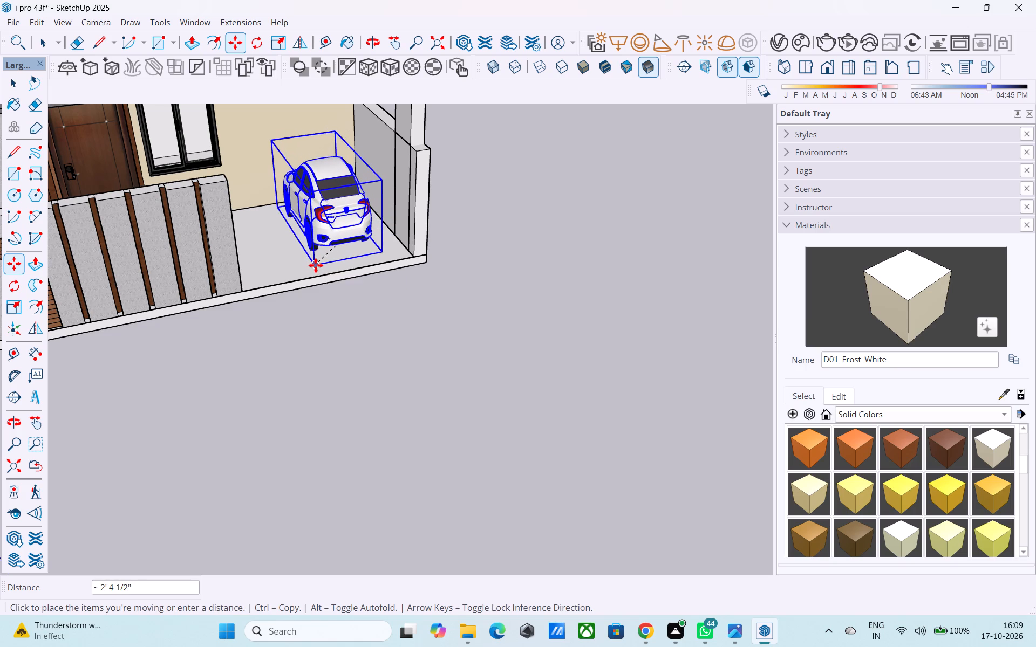
click(321, 268)
key(space)
click(463, 240)
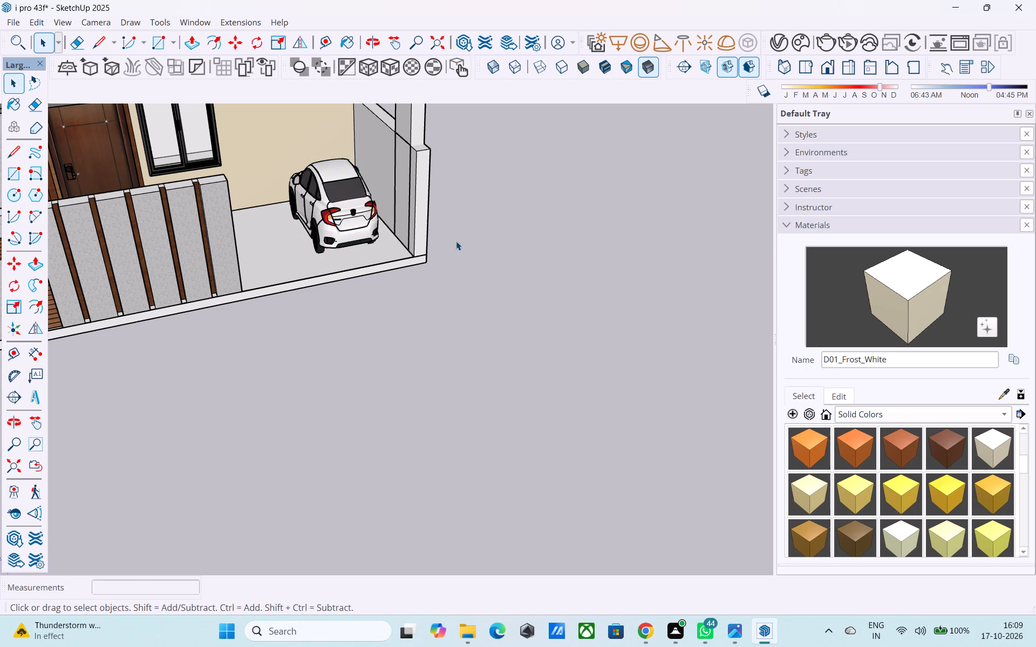
Widen the parked car by a factor of about 1.18 toward the entrance side.
scroll(370, 202, up, 3)
click(318, 216)
middle_drag(324, 221, 399, 229)
key(s)
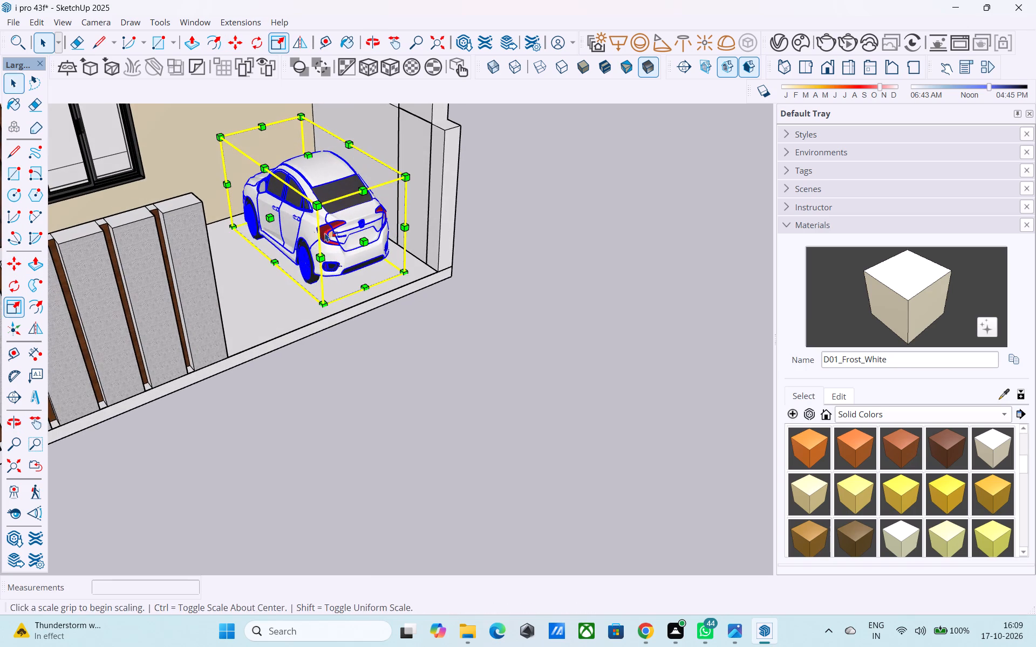
drag(266, 216, 255, 226)
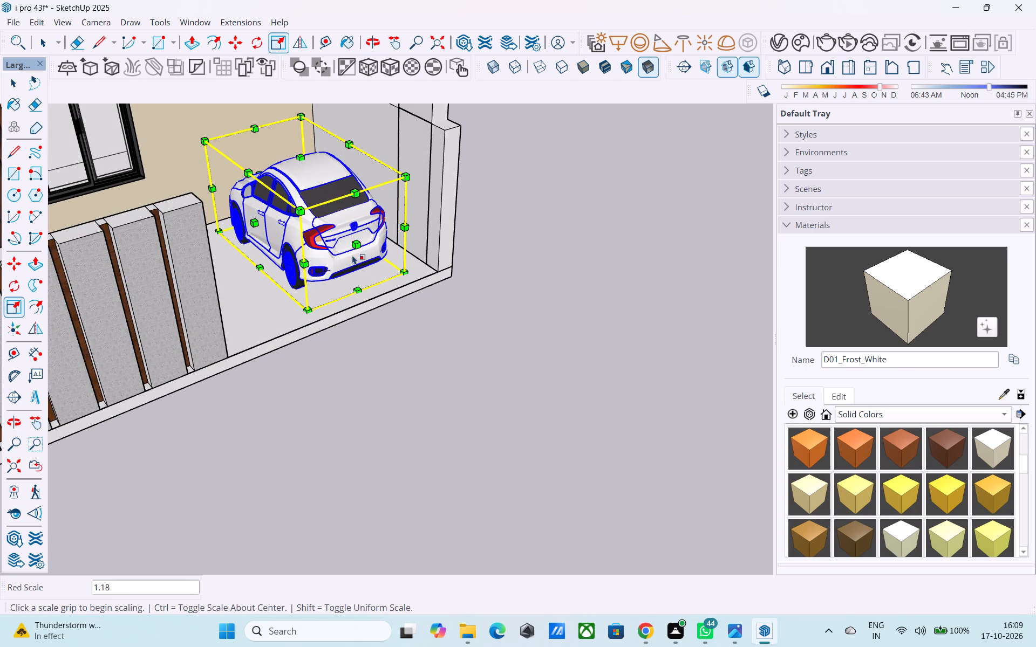
Scale the parked car's height down to about 0.85 and deselect it.
drag(300, 159, 302, 174)
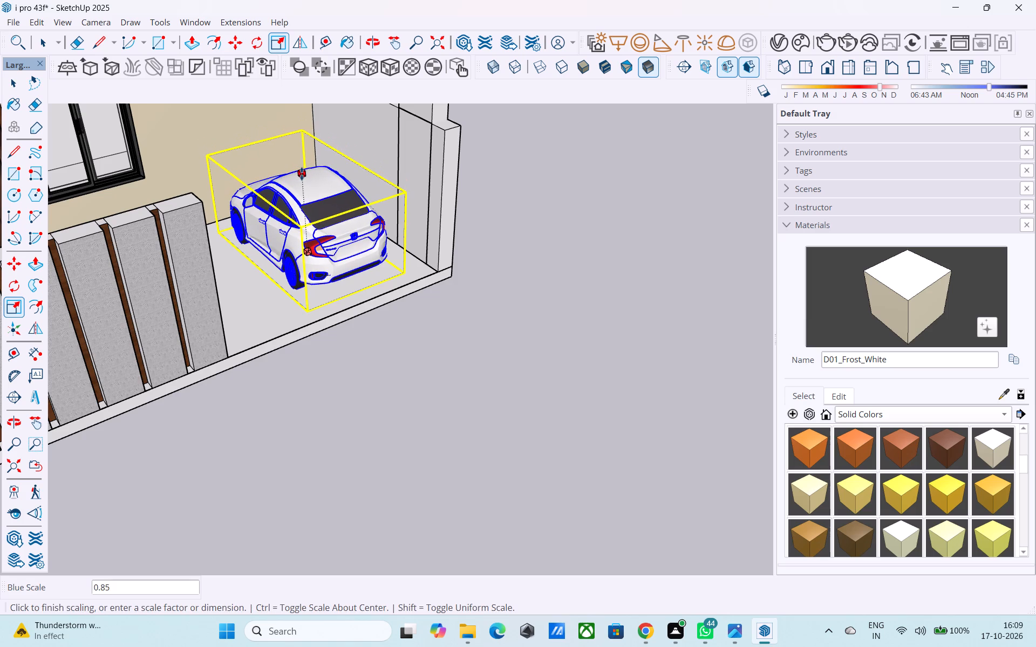
drag(302, 174, 303, 175)
key(space)
click(508, 226)
Save the model, purging its unused components and materials.
scroll(509, 233, down, 4)
middle_drag(469, 314, 392, 266)
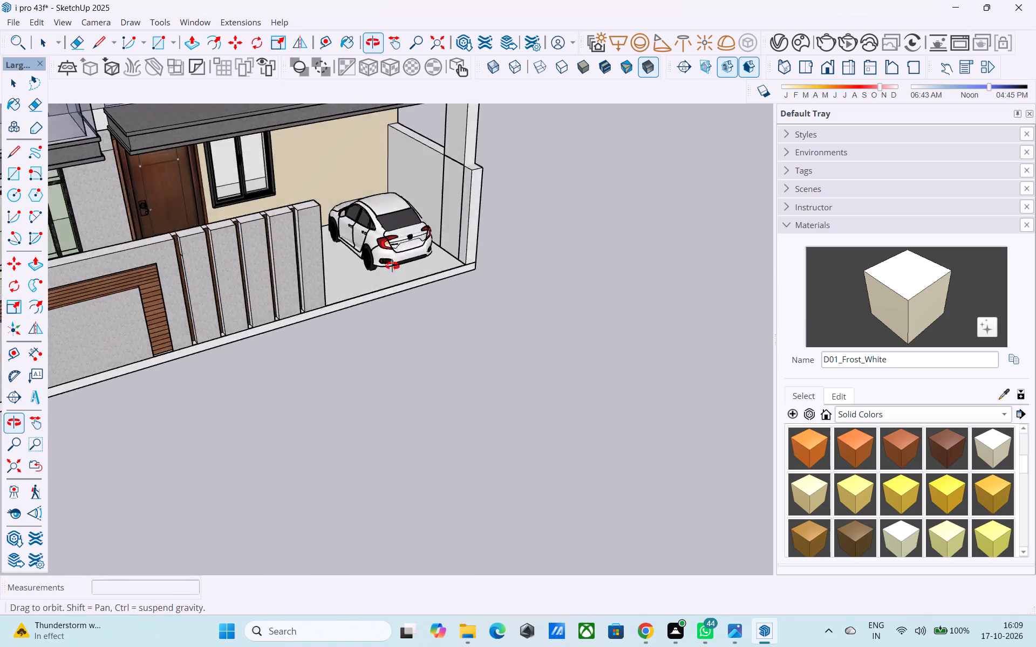
middle_drag(392, 266, 326, 224)
scroll(331, 231, down, 4)
key(ctrl+s)
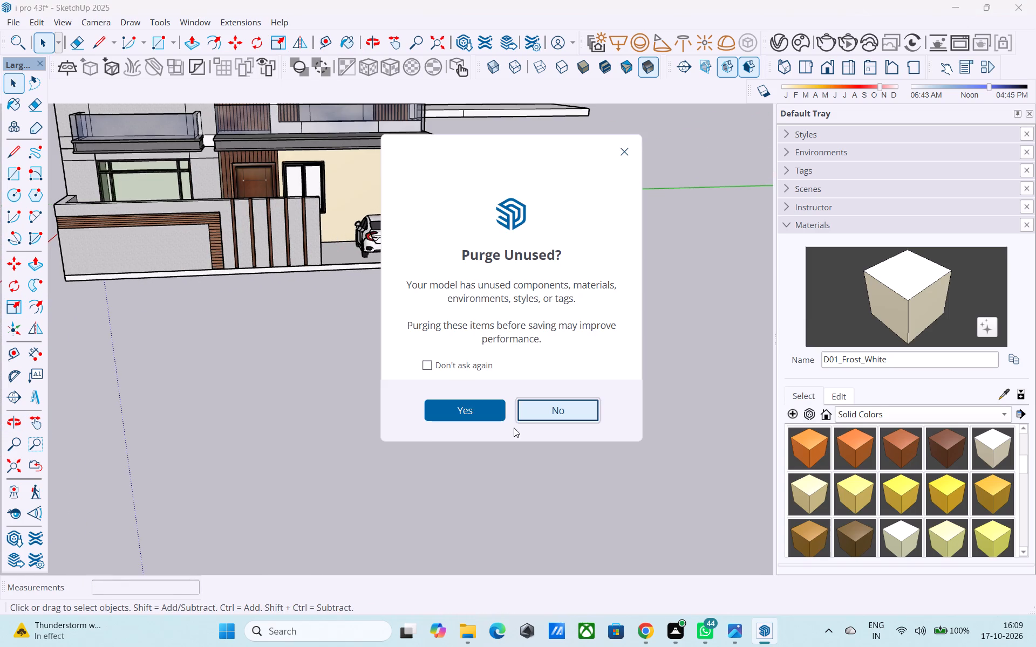
click(478, 418)
Delete the stray flat slab floating beside the house.
scroll(470, 400, down, 7)
middle_click(470, 400)
scroll(471, 390, down, 9)
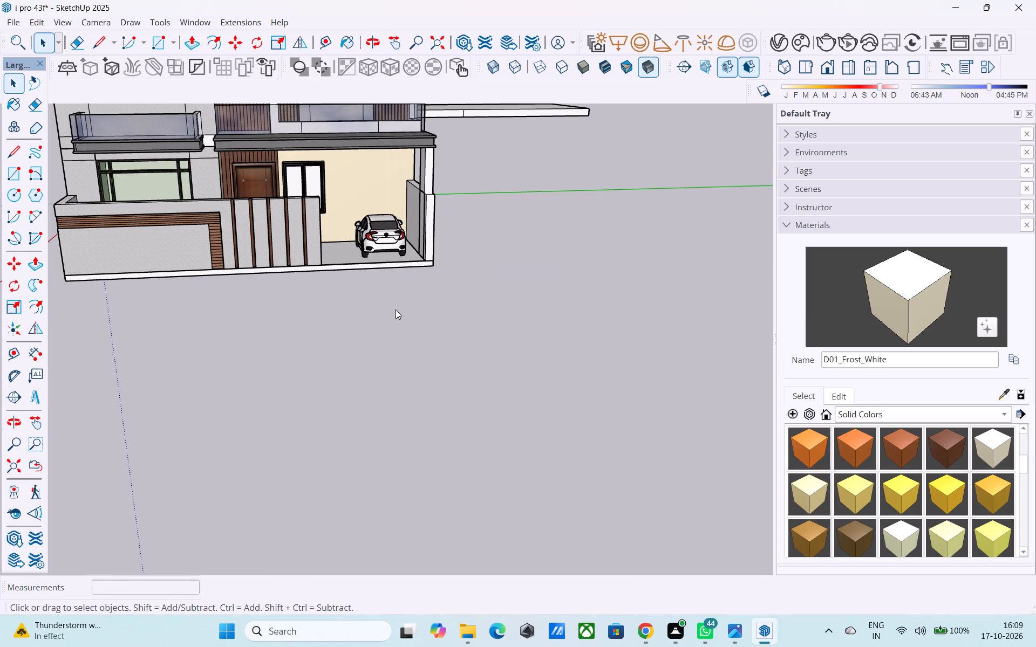
scroll(395, 305, up, 2)
scroll(392, 306, down, 20)
scroll(392, 306, down, 9)
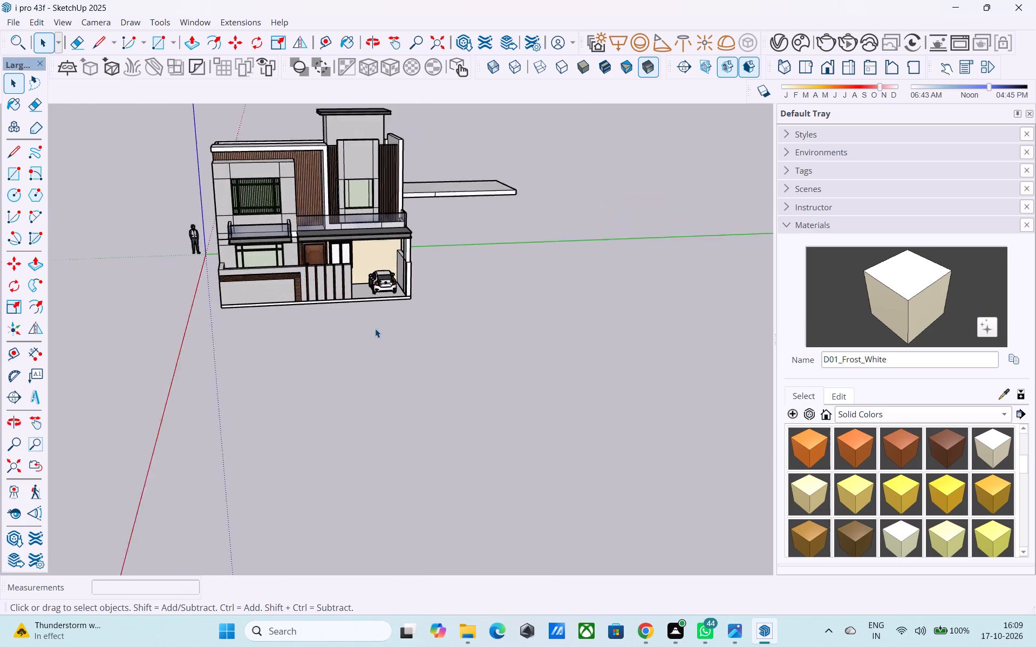
scroll(375, 328, down, 1)
middle_drag(338, 290, 199, 278)
scroll(200, 281, down, 3)
middle_drag(456, 229, 448, 291)
scroll(481, 229, down, 2)
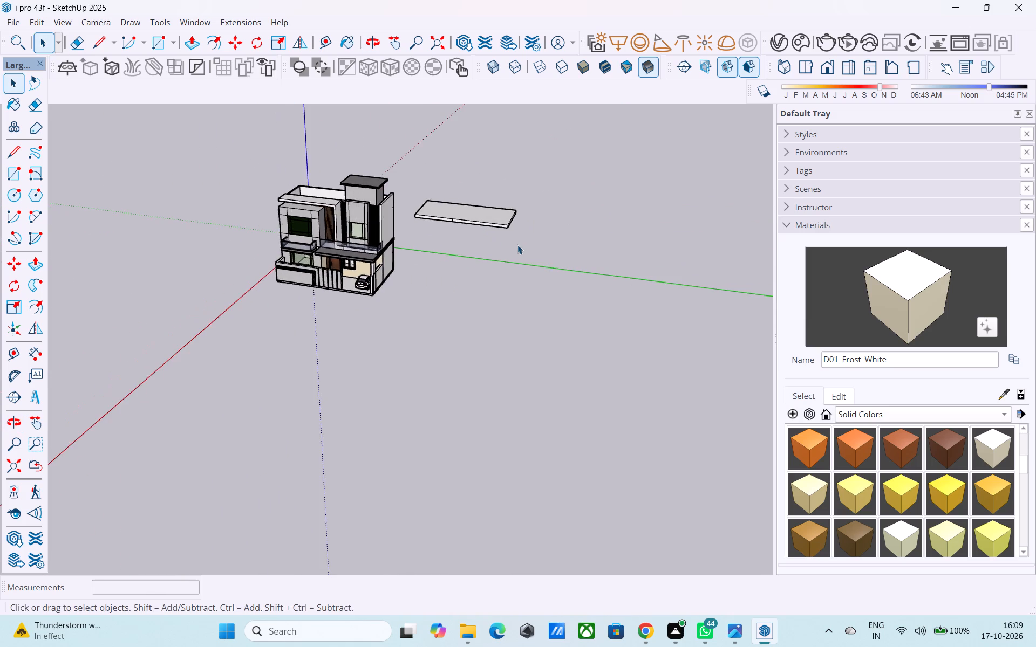
scroll(517, 245, up, 3)
drag(544, 274, 385, 136)
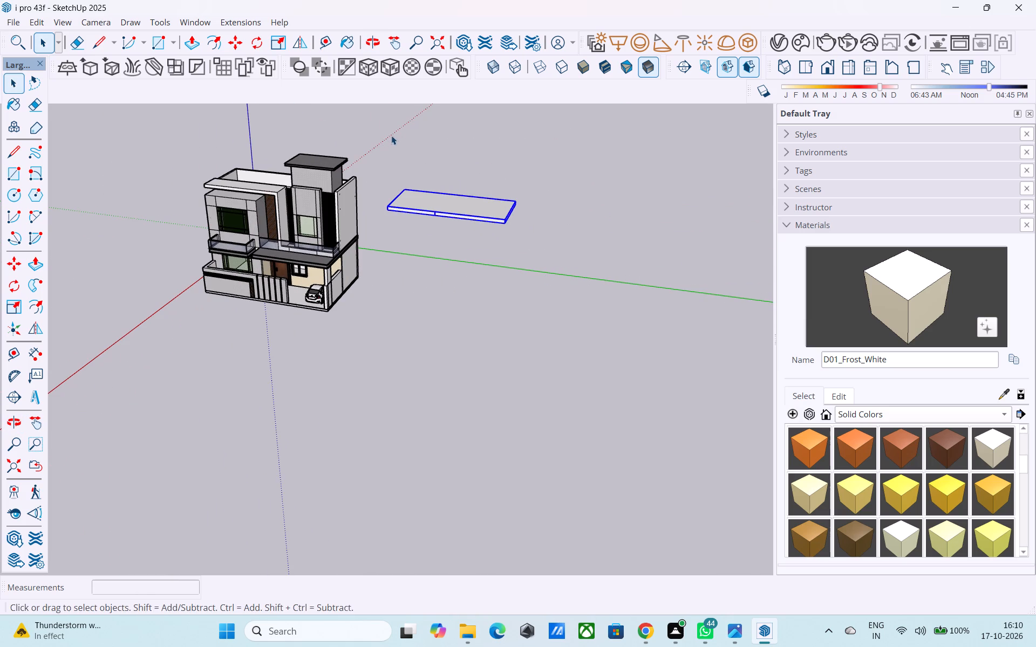
key(Delete)
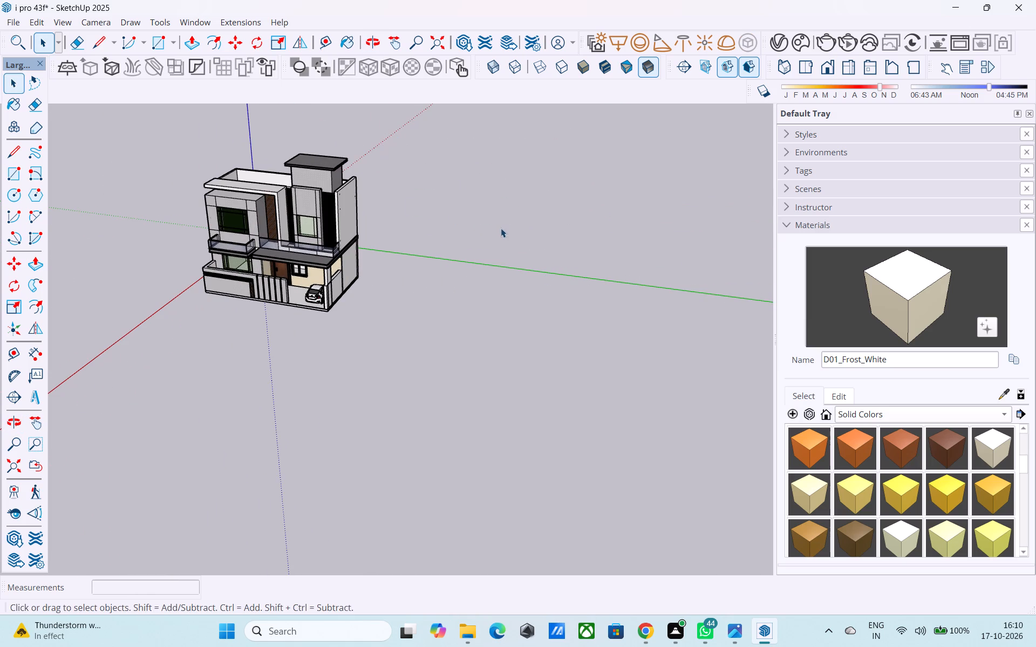
Save the model with the house front in view.
middle_drag(548, 232, 752, 216)
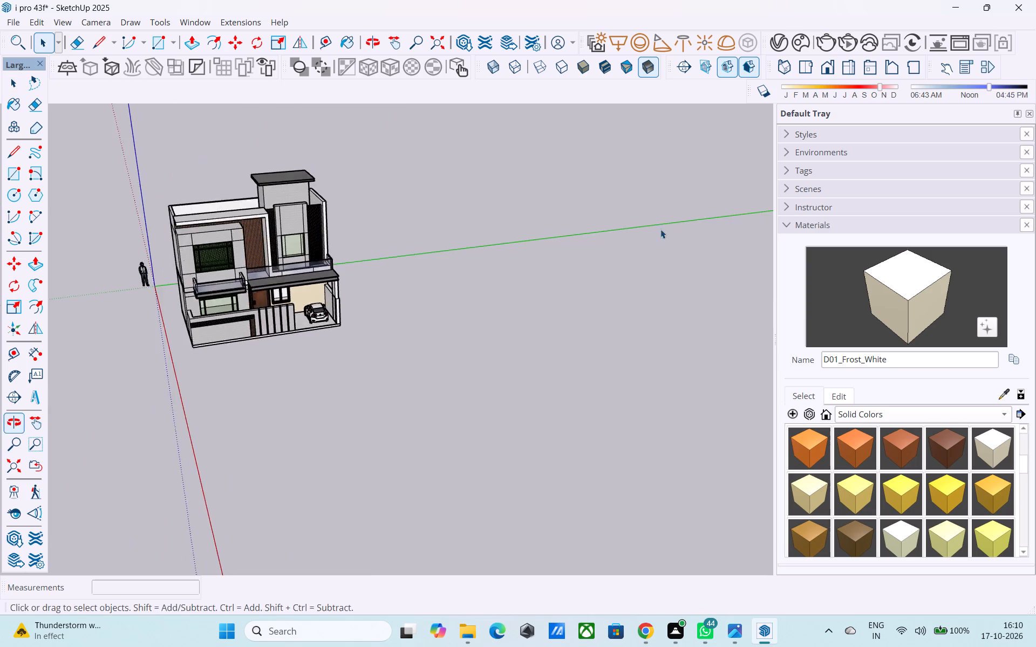
scroll(660, 231, down, 4)
scroll(359, 264, up, 9)
middle_drag(358, 259, 288, 166)
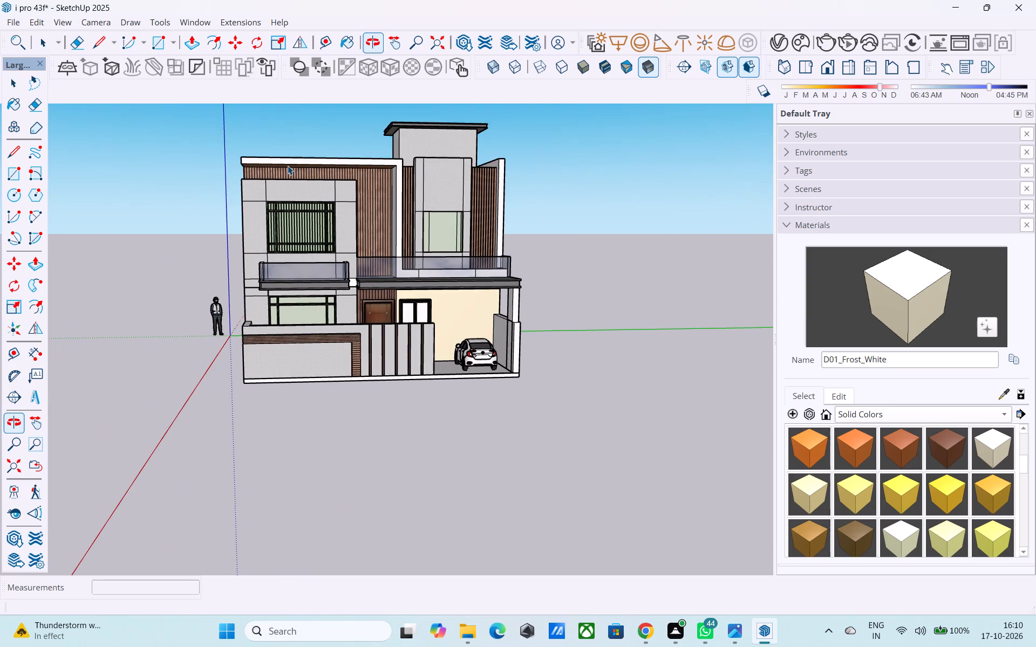
key(ctrl+s)
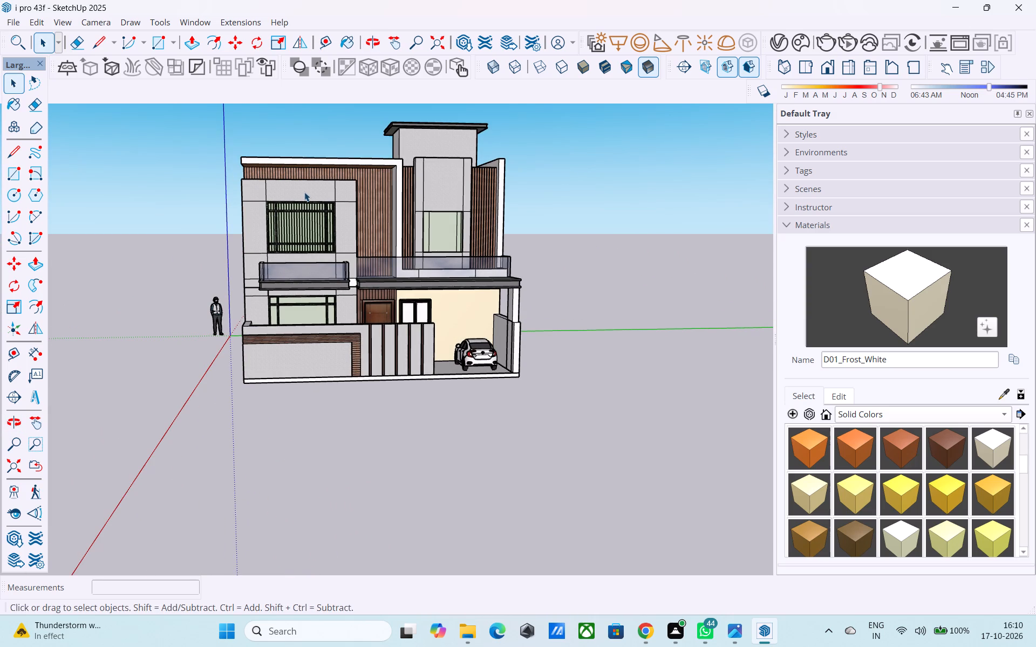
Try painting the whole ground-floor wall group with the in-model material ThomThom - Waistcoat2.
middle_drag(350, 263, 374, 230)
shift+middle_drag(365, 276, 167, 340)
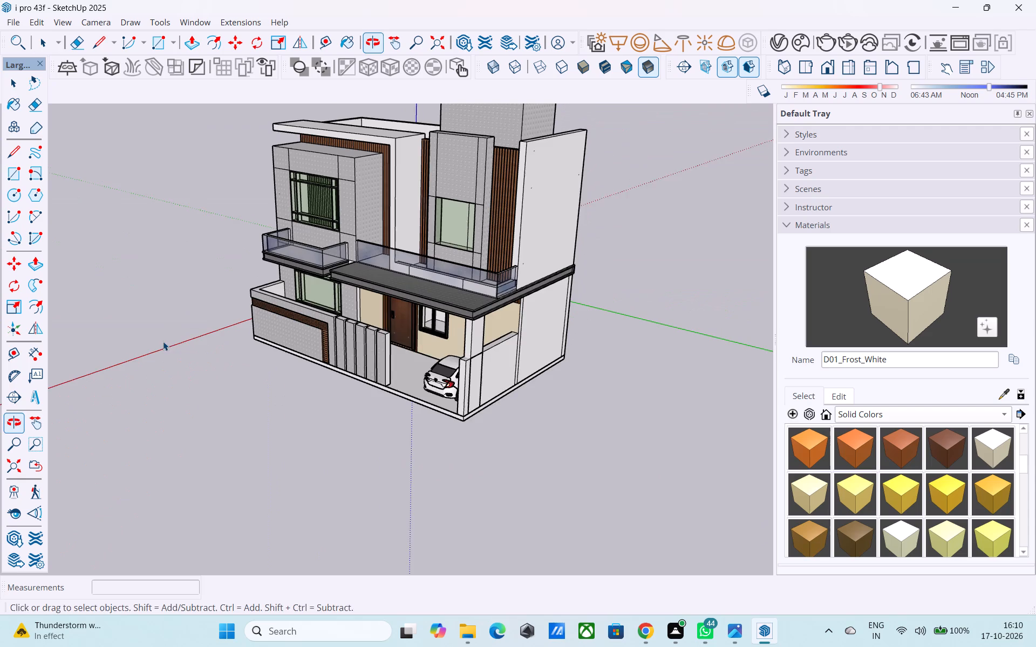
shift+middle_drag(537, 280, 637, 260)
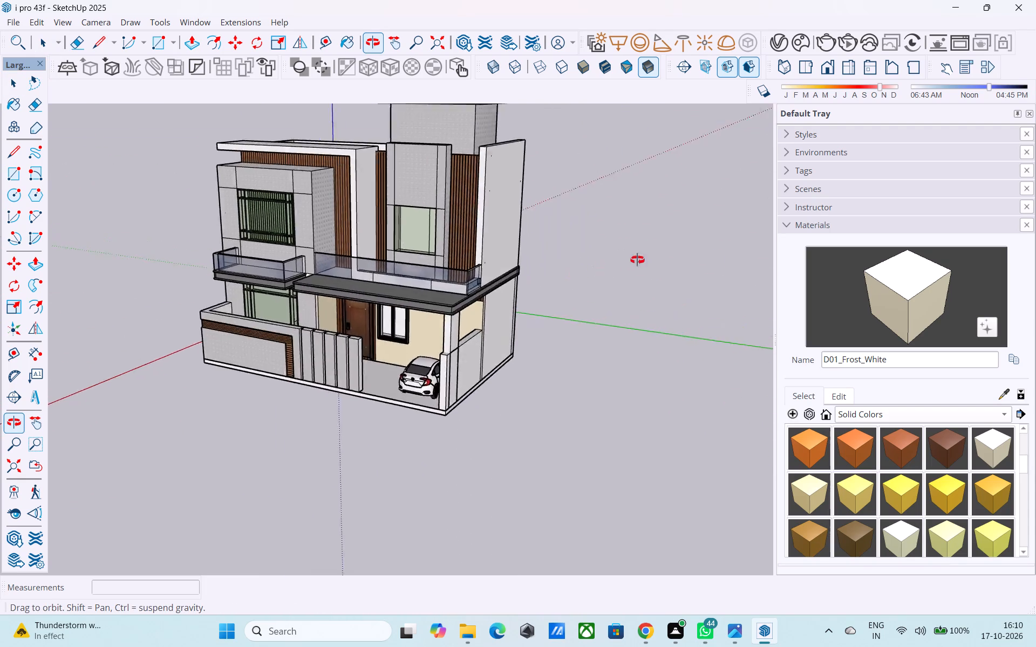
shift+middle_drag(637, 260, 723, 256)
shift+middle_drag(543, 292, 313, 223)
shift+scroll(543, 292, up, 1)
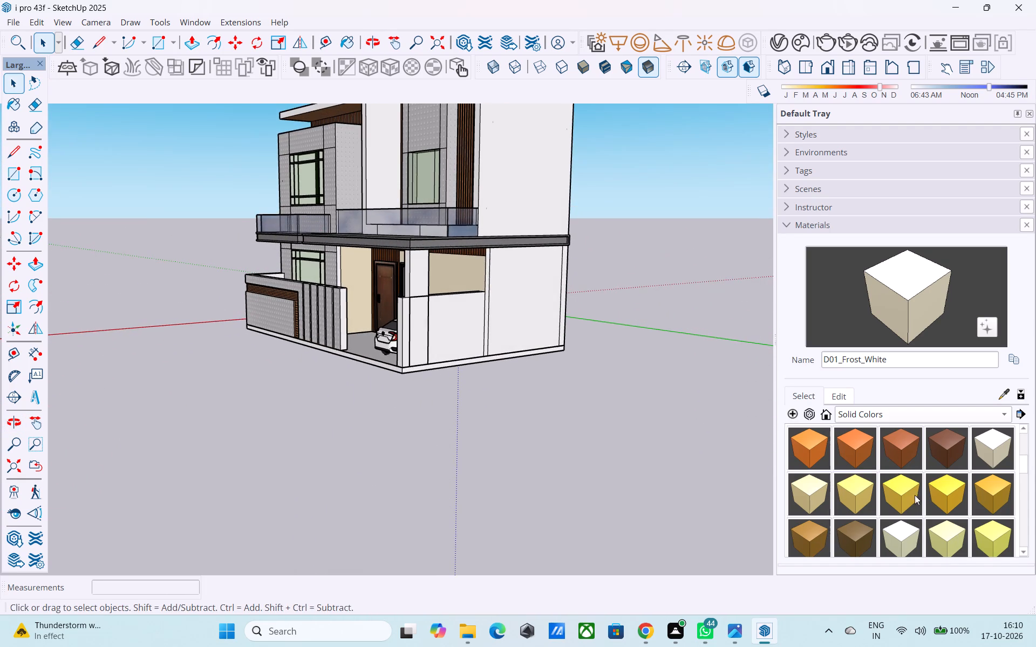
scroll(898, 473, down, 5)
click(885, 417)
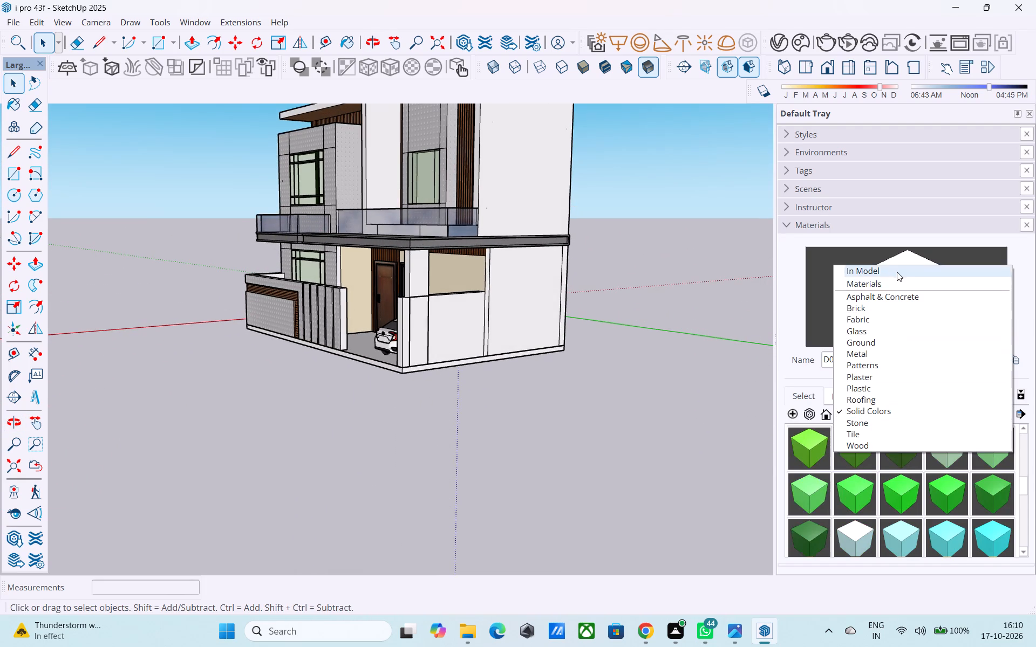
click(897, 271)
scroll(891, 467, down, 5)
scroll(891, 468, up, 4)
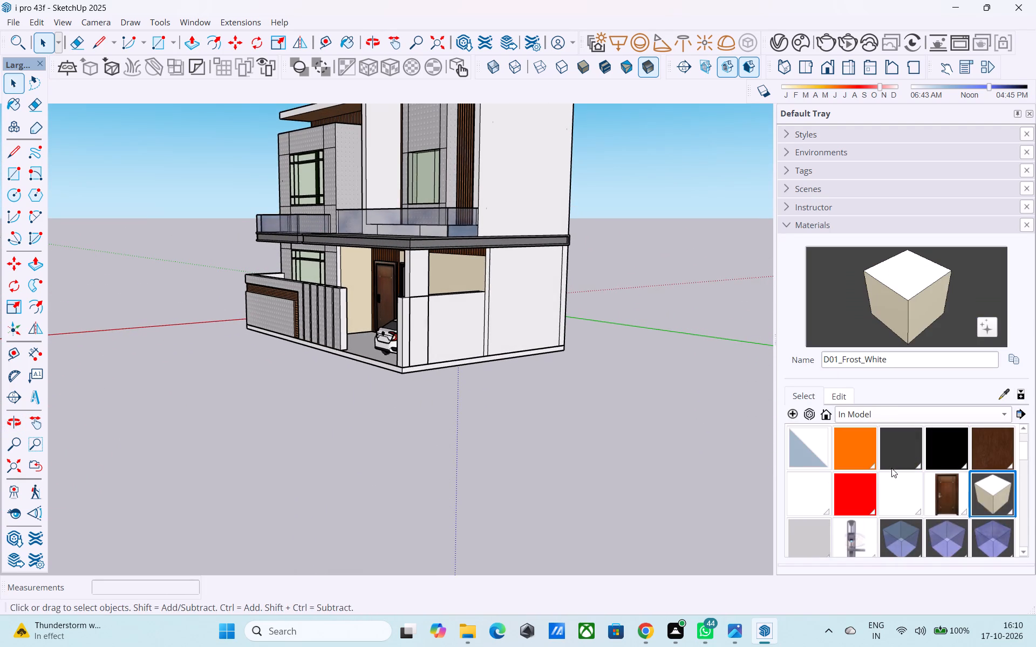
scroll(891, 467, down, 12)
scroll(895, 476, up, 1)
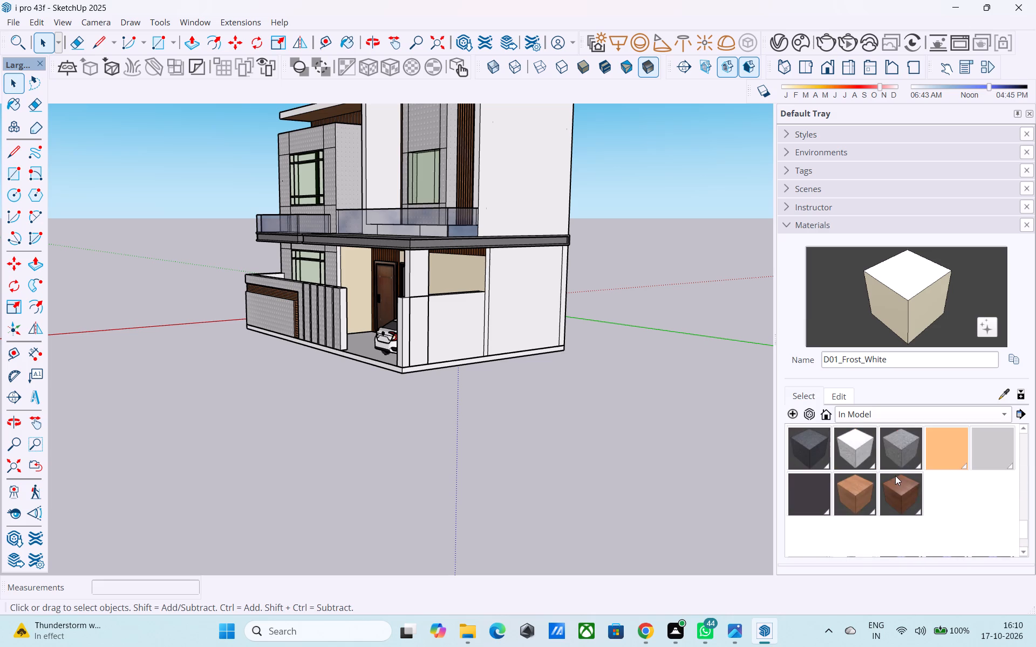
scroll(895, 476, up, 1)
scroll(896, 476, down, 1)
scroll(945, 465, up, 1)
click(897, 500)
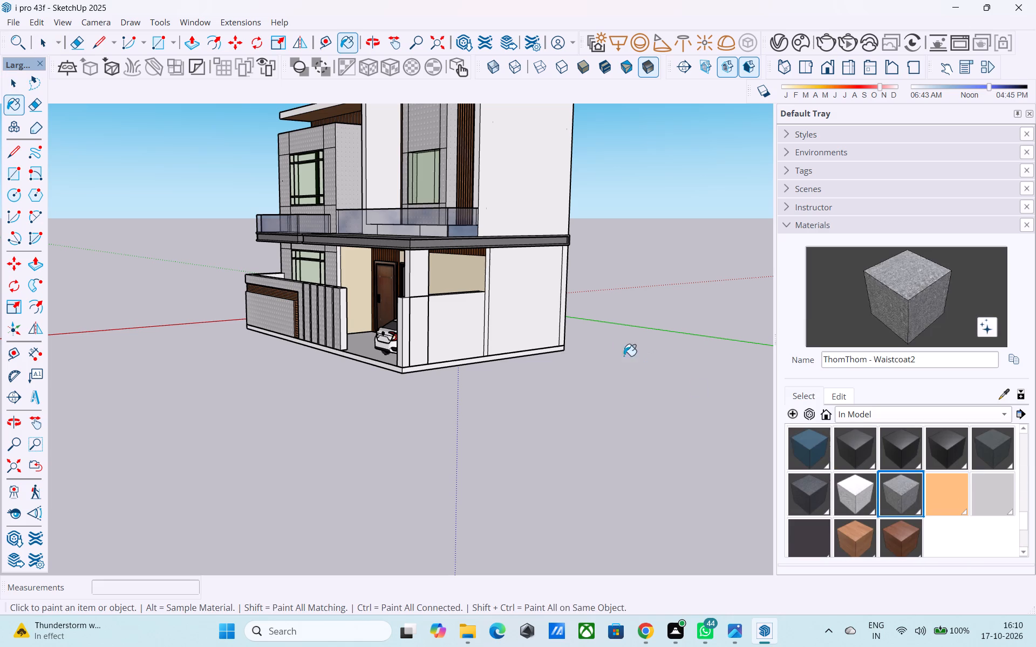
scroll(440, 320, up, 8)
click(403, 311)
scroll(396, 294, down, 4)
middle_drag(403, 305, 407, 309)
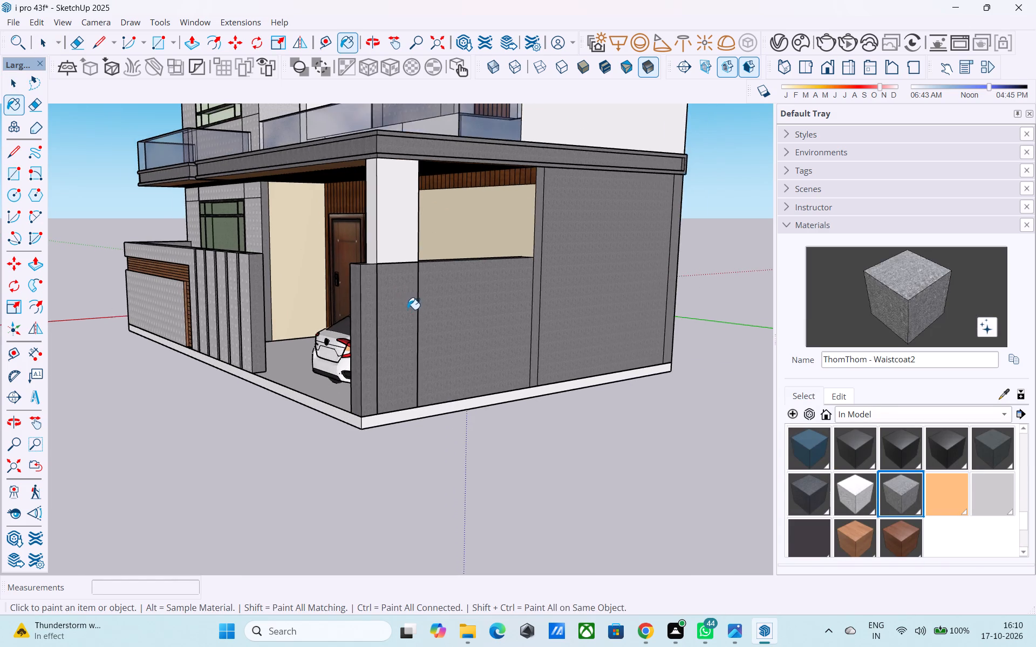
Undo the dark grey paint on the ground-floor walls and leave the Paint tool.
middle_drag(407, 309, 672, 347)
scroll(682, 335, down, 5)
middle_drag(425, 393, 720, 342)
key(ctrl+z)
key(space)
Inside the ground-floor group, paint the tall outer side wall behind the car bay with the in-model material wheel_emblem1.
middle_drag(719, 339, 557, 384)
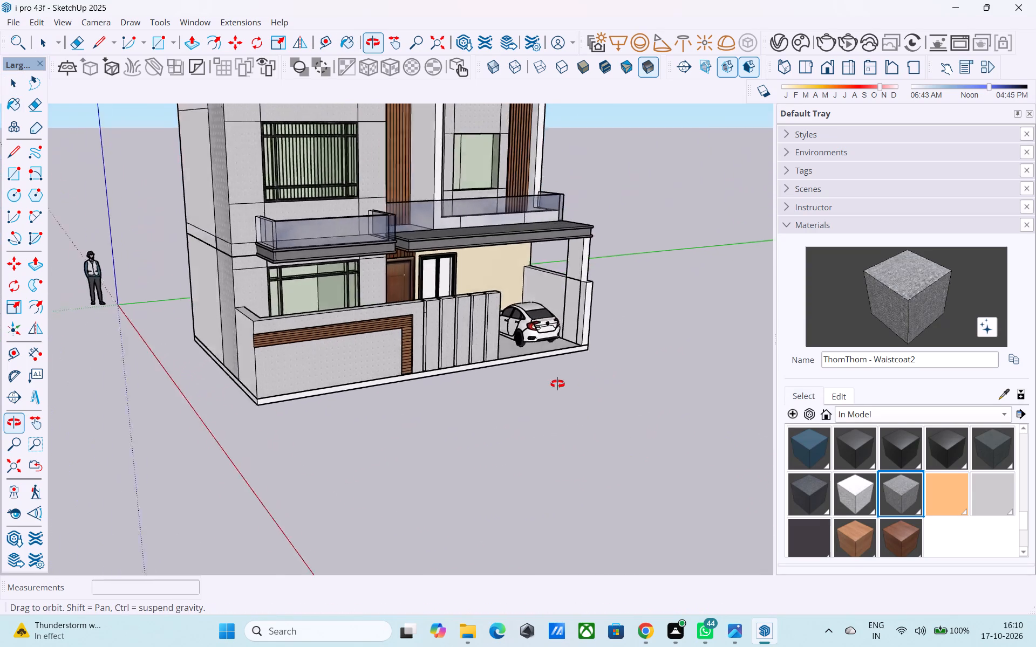
middle_drag(557, 384, 244, 390)
scroll(457, 363, up, 4)
double_click(536, 308)
click(544, 300)
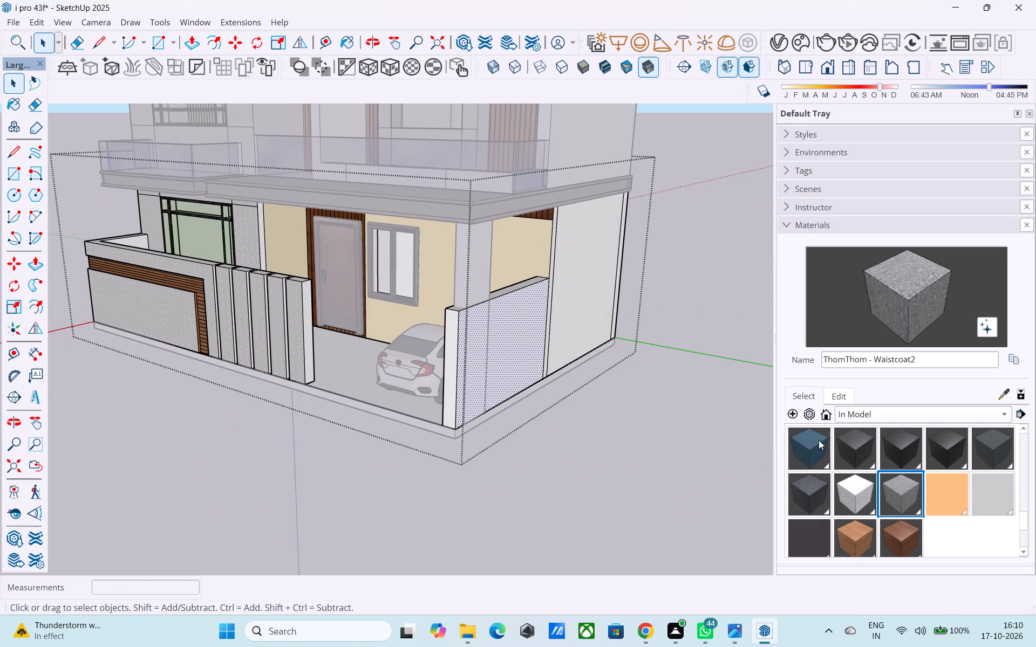
click(850, 499)
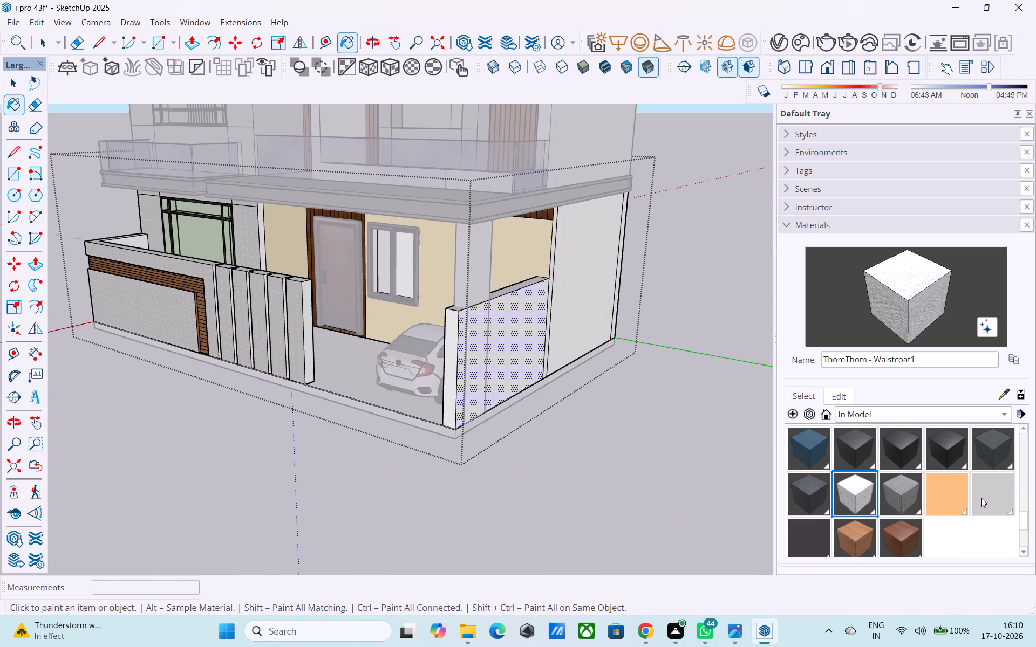
click(982, 497)
click(571, 309)
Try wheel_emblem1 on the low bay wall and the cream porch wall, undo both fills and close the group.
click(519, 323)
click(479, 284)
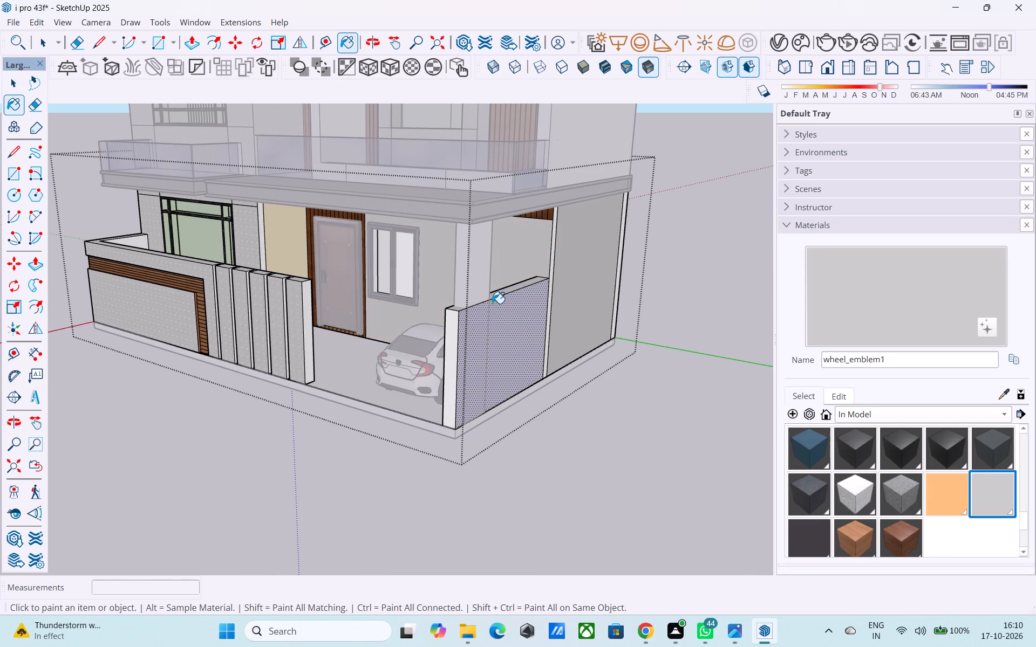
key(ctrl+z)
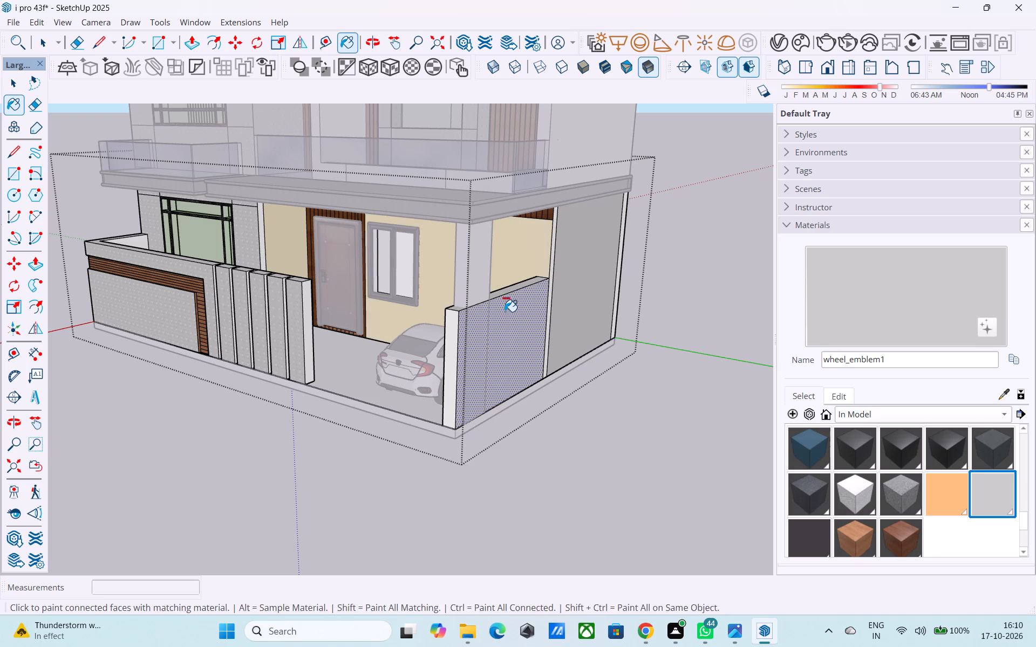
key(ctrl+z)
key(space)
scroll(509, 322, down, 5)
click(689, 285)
Reopen the ground-floor group and paint the outer face of the low car-bay side wall with wheel_emblem1.
middle_drag(601, 333, 757, 273)
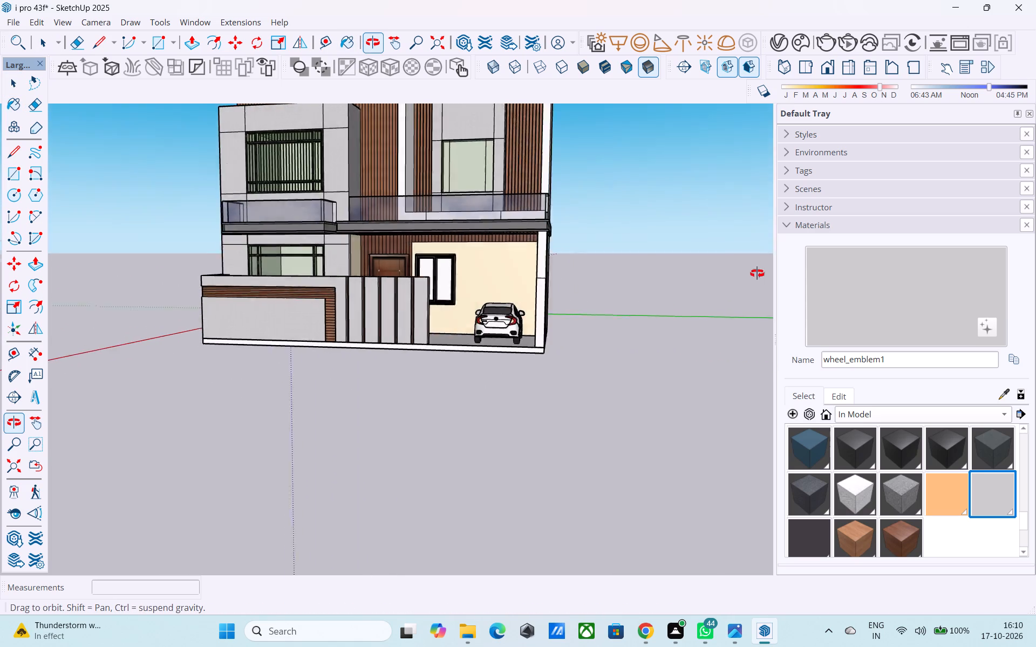
middle_drag(757, 273, 530, 357)
scroll(497, 361, up, 4)
click(477, 366)
double_click(446, 348)
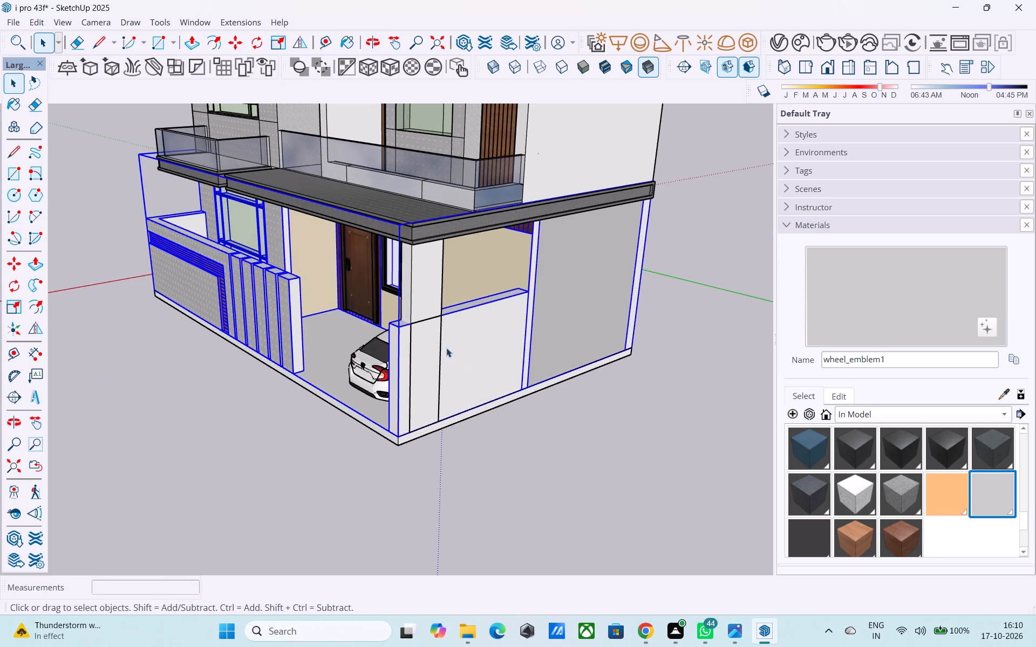
click(427, 334)
click(459, 362)
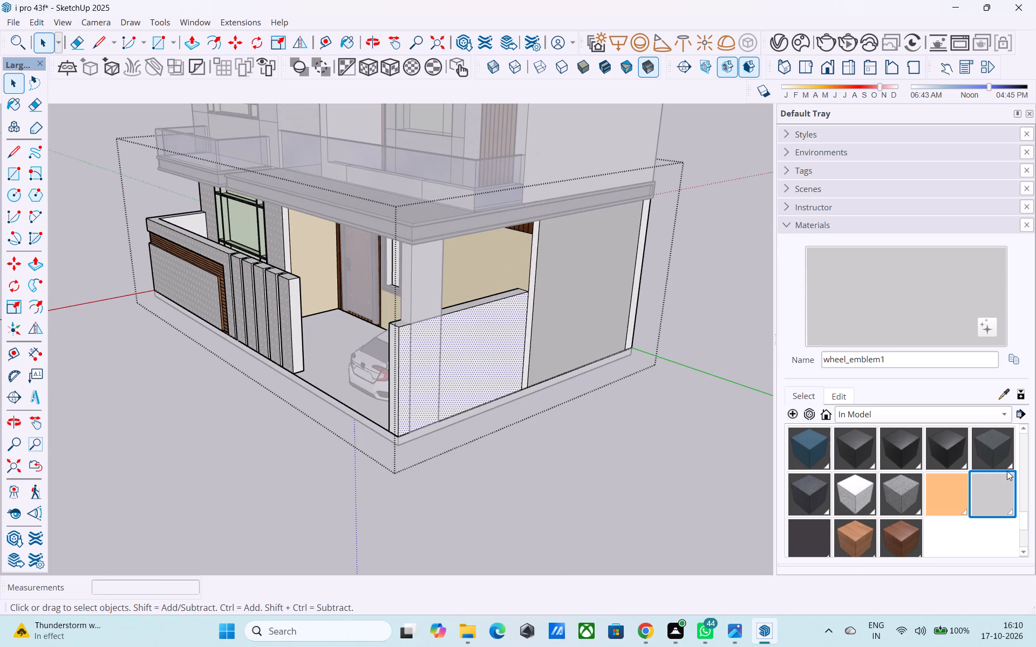
click(1000, 488)
click(471, 376)
Paint the ground-floor side wall faces on the opposite side of the house with wheel_emblem1.
scroll(486, 389, down, 3)
middle_drag(489, 395, 834, 399)
scroll(739, 397, down, 5)
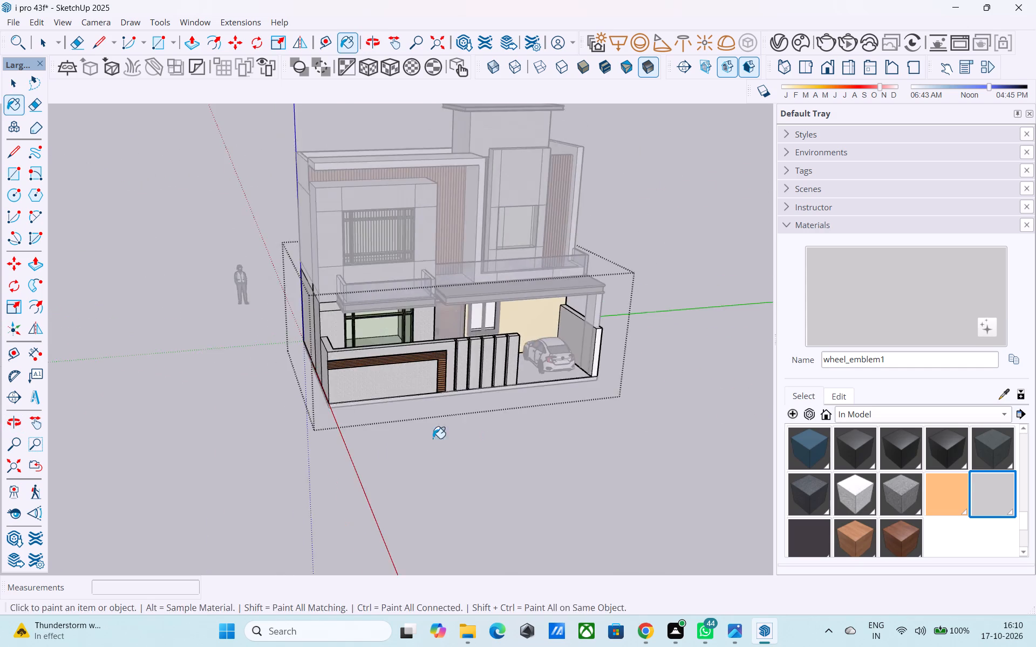
middle_drag(394, 431, 681, 348)
scroll(401, 352, up, 5)
click(317, 325)
scroll(327, 331, down, 4)
click(421, 369)
scroll(420, 365, down, 2)
middle_drag(421, 369, 402, 415)
scroll(370, 374, up, 5)
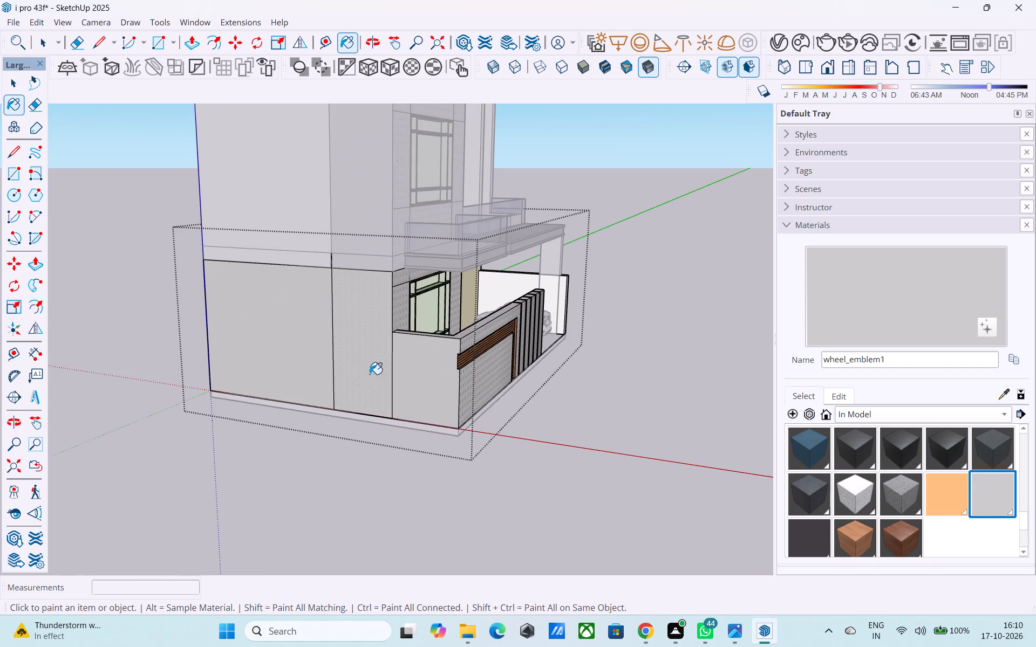
Erase the vertical edge dividing the newly painted ground-floor side wall and close the group.
key(space)
key(e)
drag(347, 365, 332, 359)
key(space)
scroll(333, 252, up, 5)
key(e)
click(332, 264)
key(space)
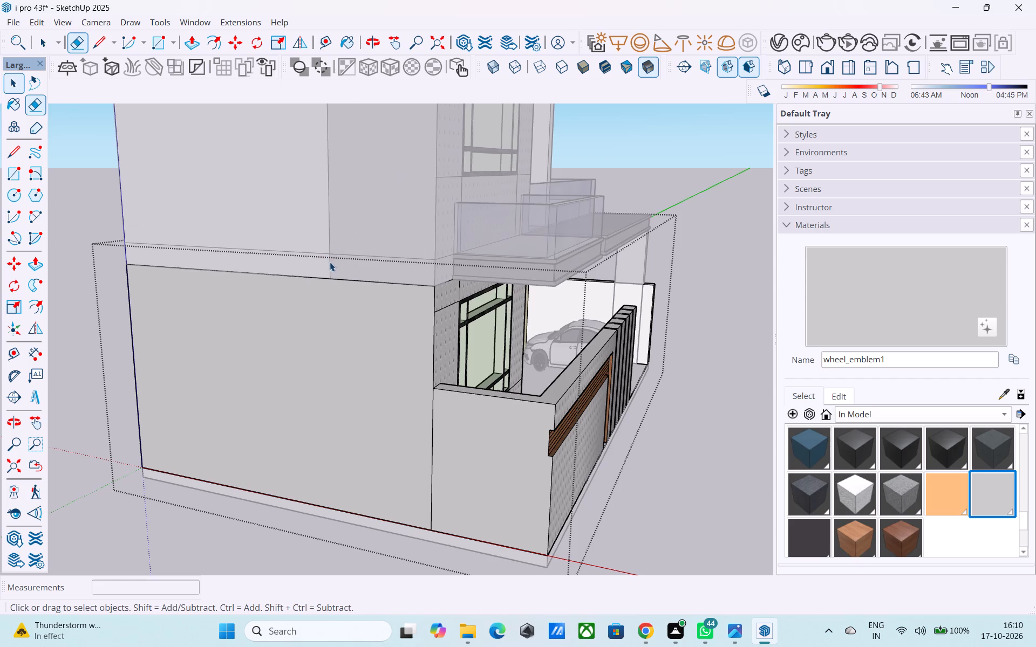
scroll(333, 264, down, 7)
click(639, 239)
Examine the painted side walls and the overall house exterior from the side and front.
scroll(464, 285, down, 2)
middle_drag(458, 301, 666, 306)
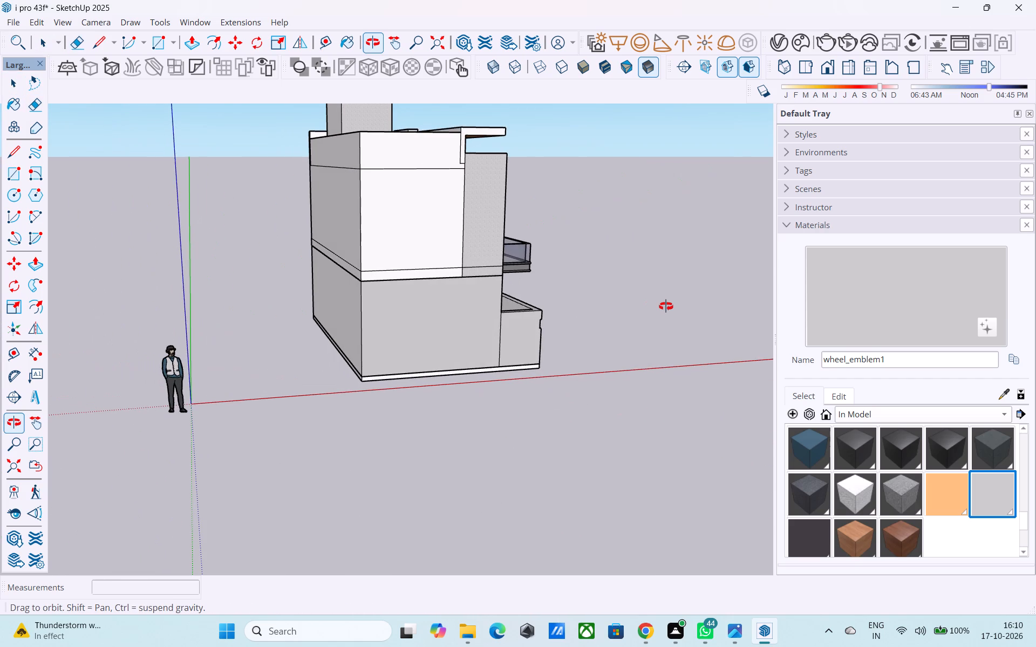
middle_drag(666, 306, 666, 308)
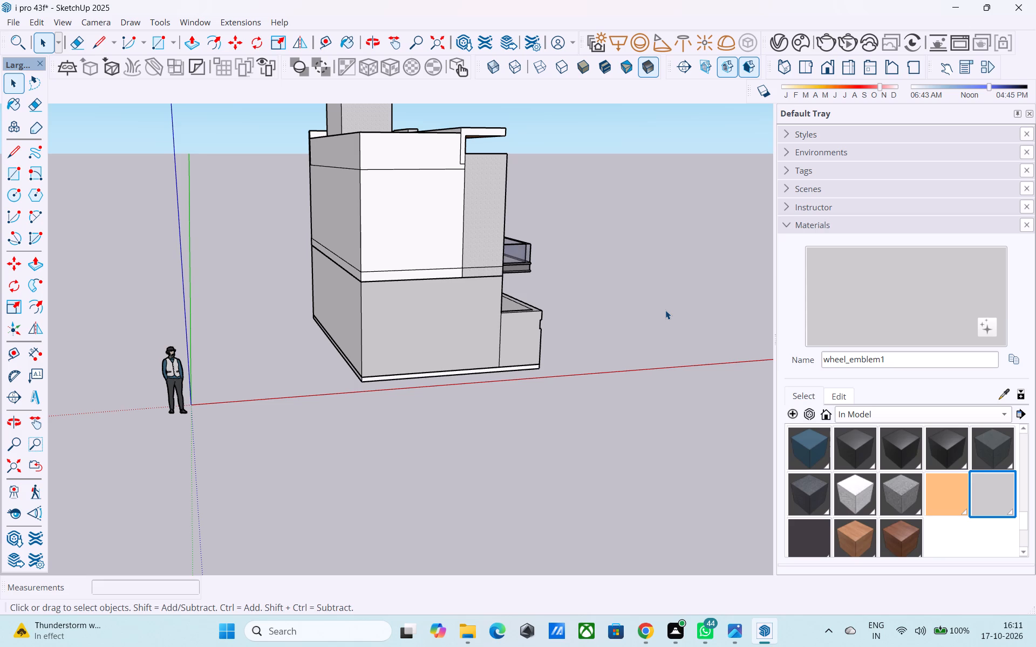
scroll(445, 192, down, 3)
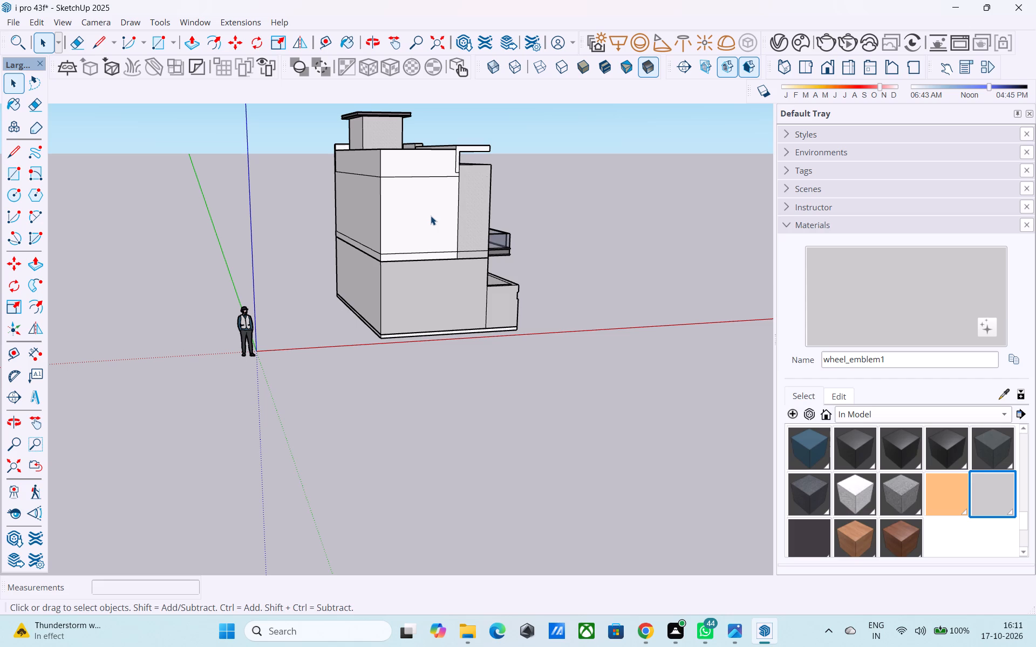
scroll(428, 217, down, 8)
middle_drag(397, 232, 200, 259)
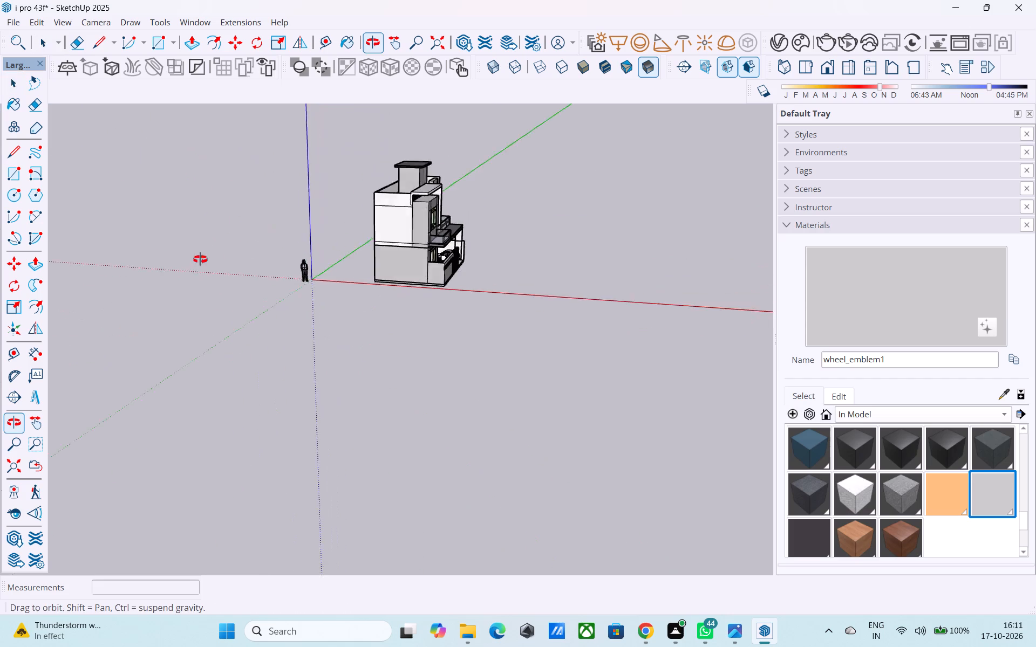
middle_drag(200, 259, 99, 252)
scroll(447, 194, up, 10)
middle_drag(426, 227, 386, 159)
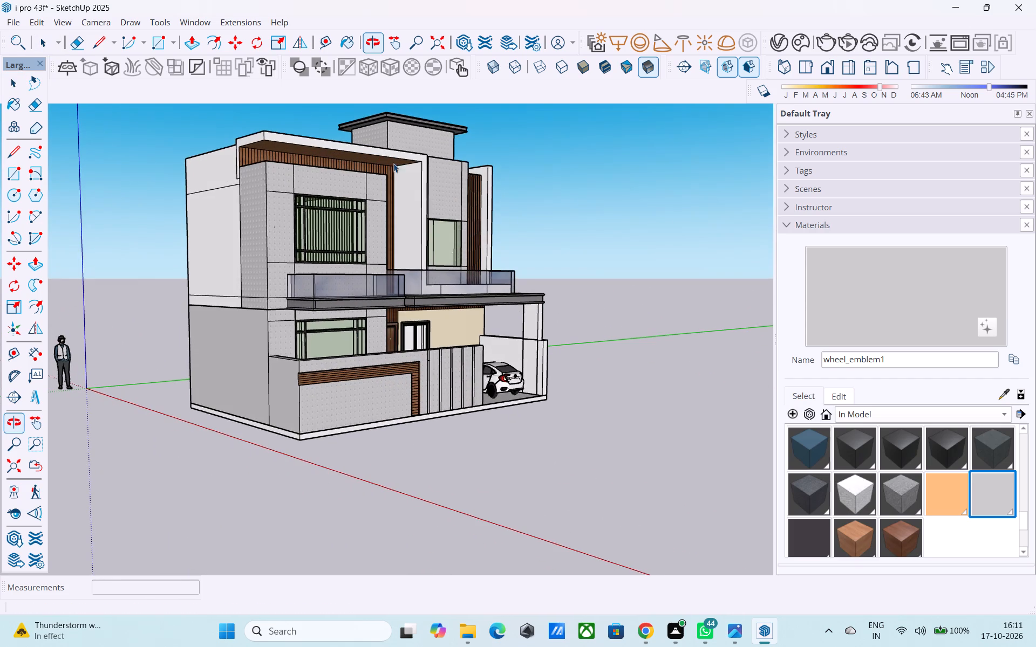
Check the house exterior from the side and front, and save the model.
middle_drag(411, 197, 403, 171)
scroll(416, 215, up, 4)
scroll(415, 215, down, 3)
middle_drag(414, 216, 386, 196)
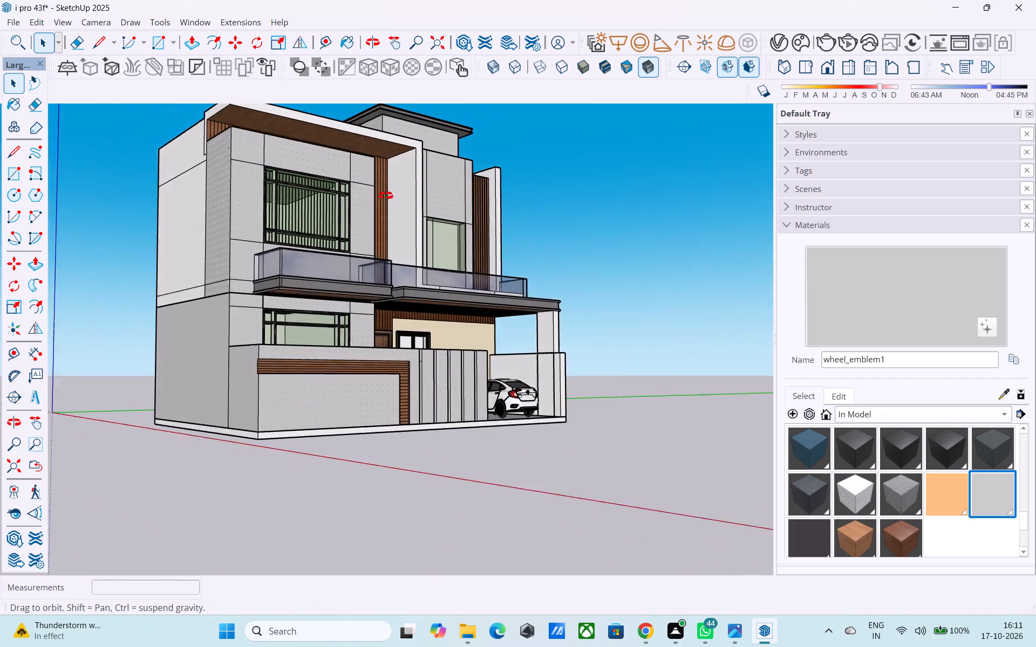
middle_drag(386, 196, 44, 270)
middle_drag(312, 237, 454, 237)
scroll(452, 236, down, 1)
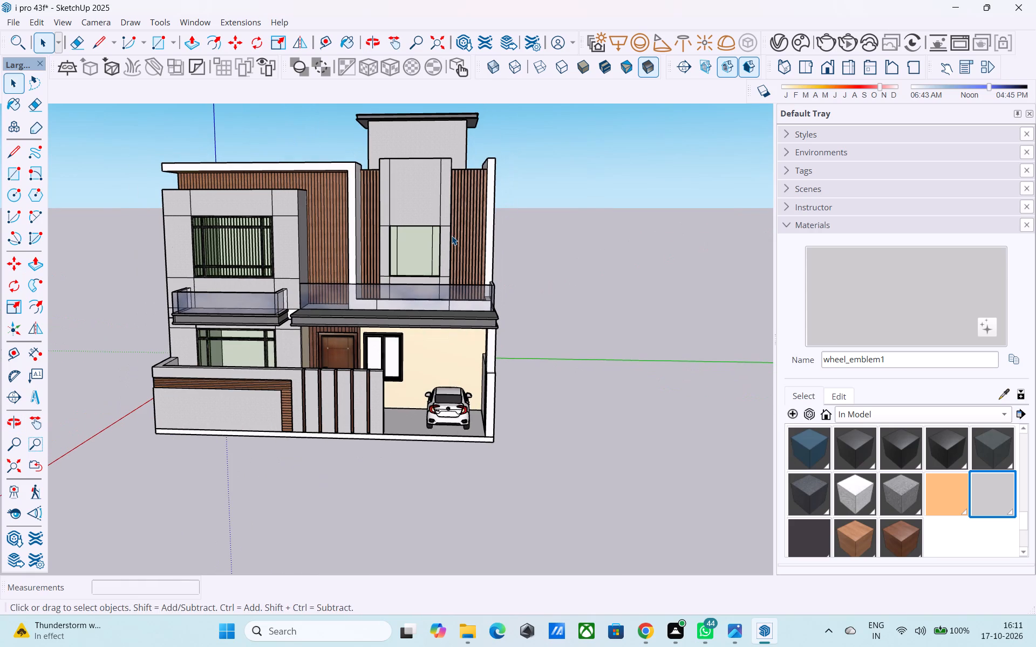
key(ctrl+s)
Examine the front facade and the car porch from several heights and angles.
middle_drag(365, 326, 374, 273)
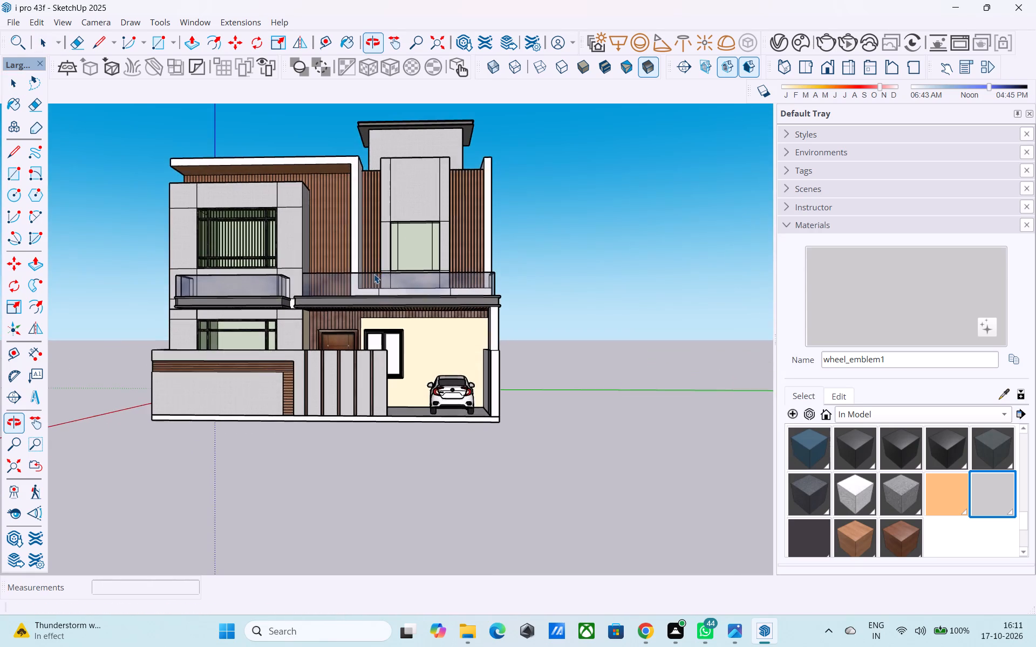
scroll(374, 274, down, 4)
middle_drag(374, 274, 370, 350)
scroll(357, 295, up, 3)
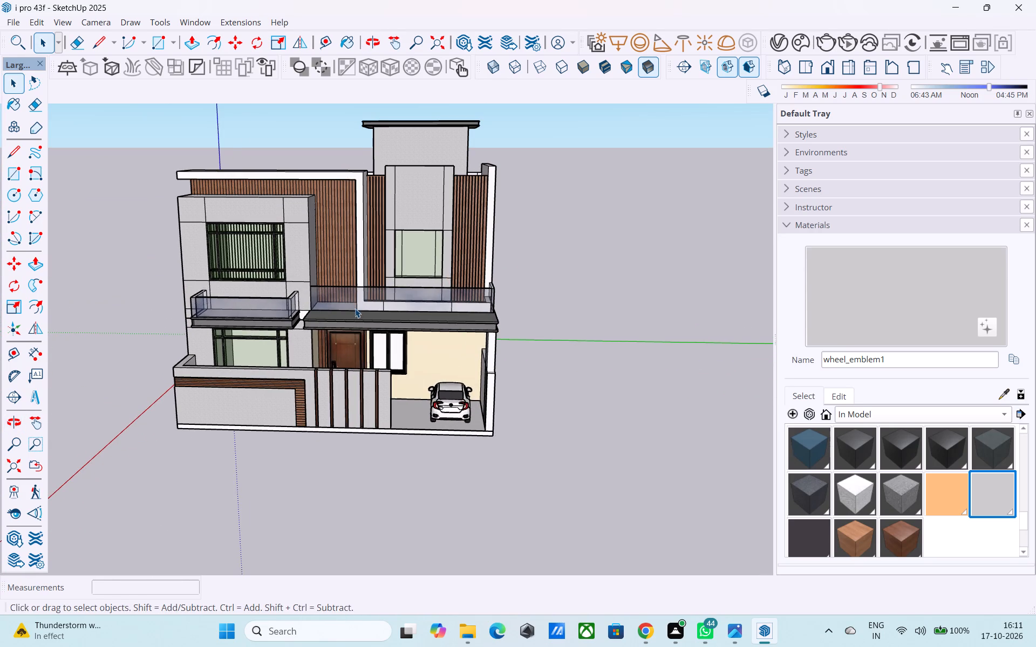
middle_drag(355, 308, 339, 308)
scroll(503, 272, down, 3)
middle_drag(486, 309, 619, 276)
scroll(475, 340, up, 7)
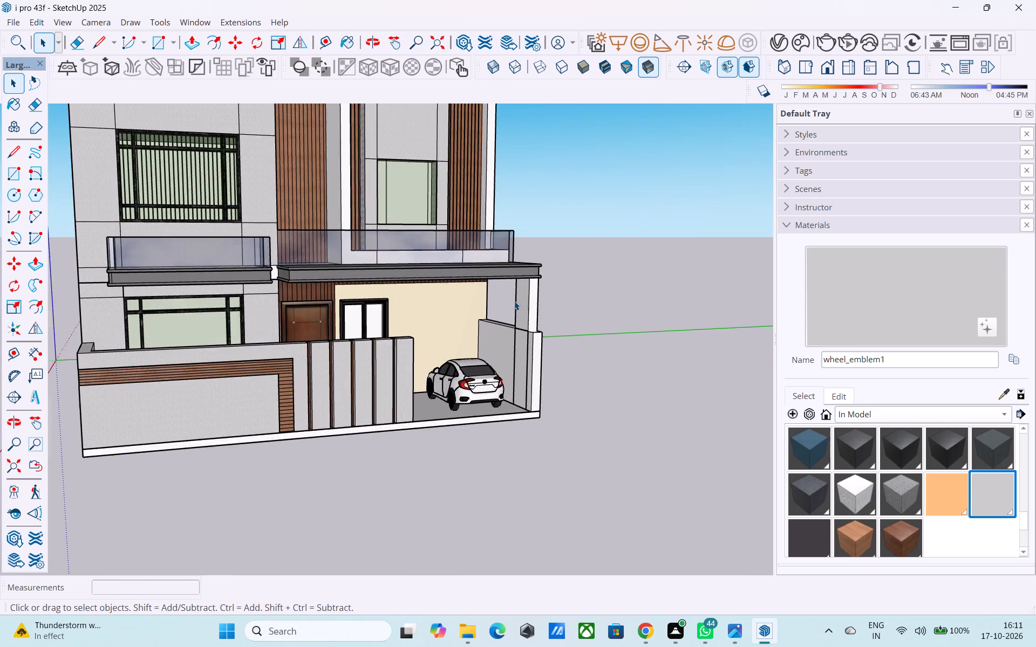
Open the upper-floor group, paint the inner face of the car-porch column with D01_Frost_White, and close the group.
scroll(514, 301, up, 6)
click(528, 288)
scroll(526, 289, up, 2)
middle_drag(524, 263, 532, 239)
double_click(531, 261)
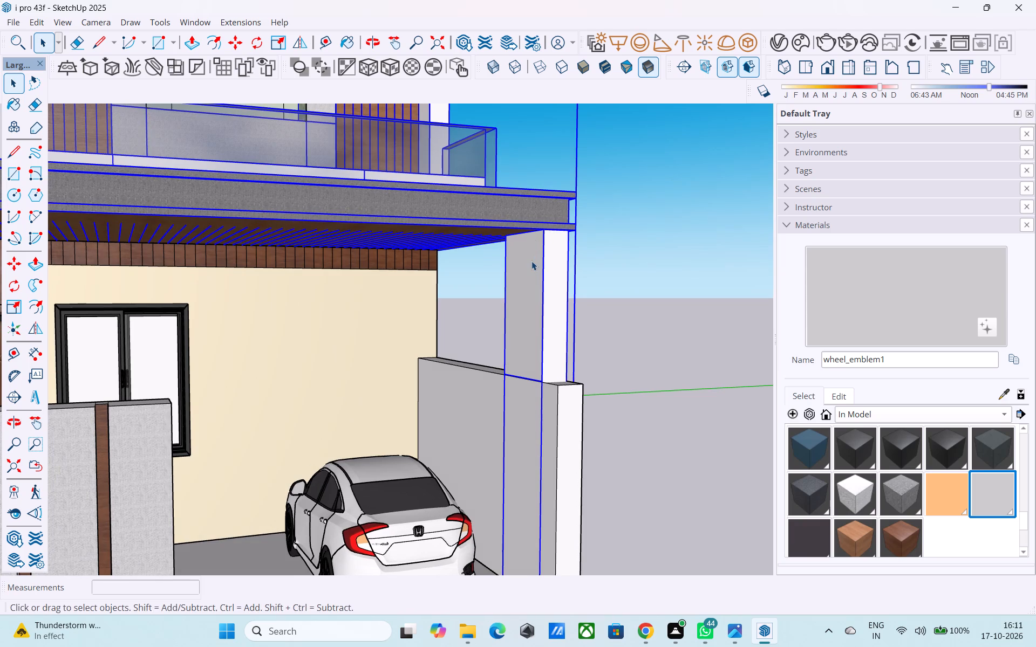
click(513, 294)
scroll(891, 488, up, 2)
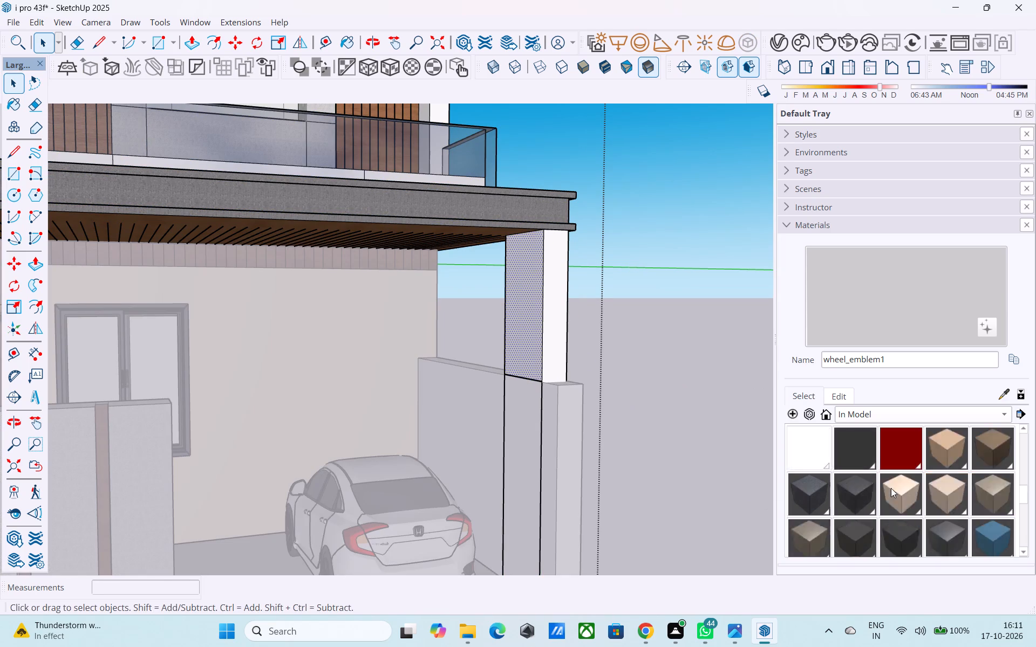
scroll(891, 488, up, 8)
click(998, 485)
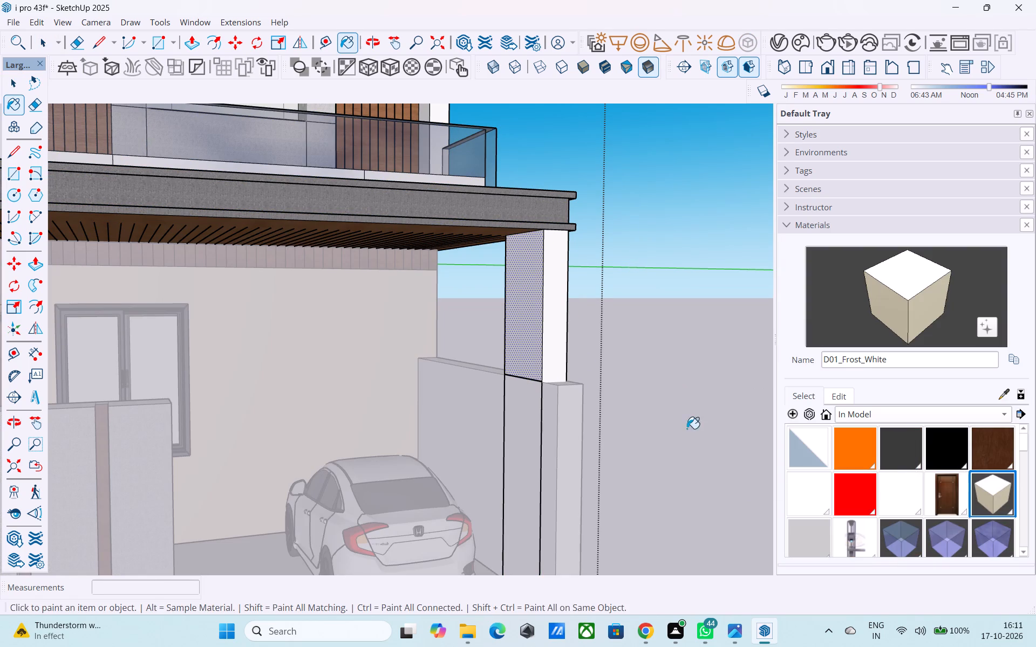
click(520, 321)
click(521, 434)
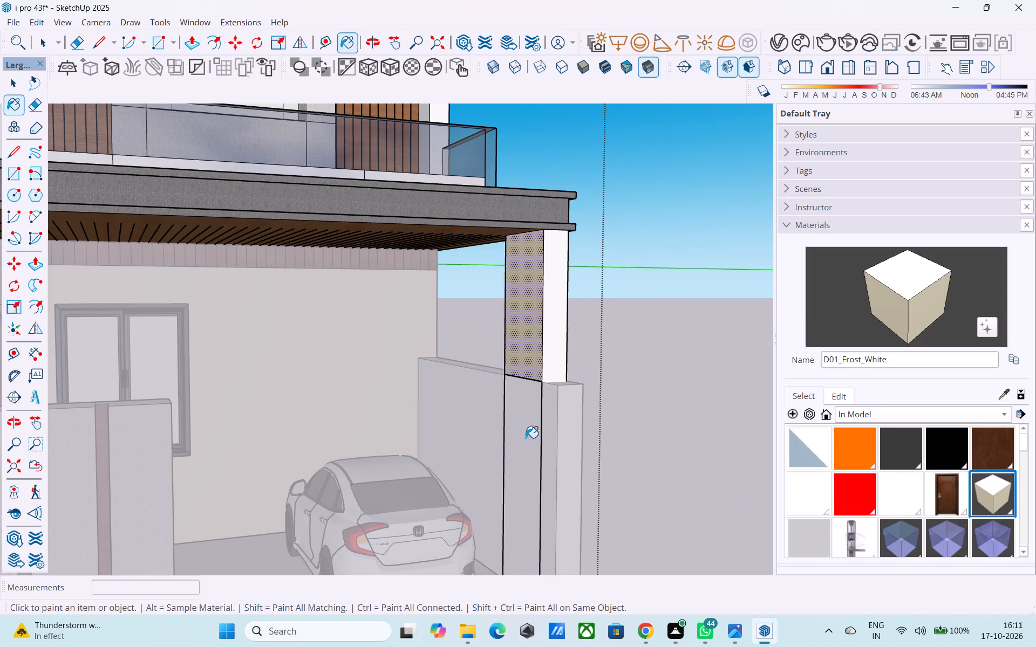
scroll(526, 438, down, 11)
middle_drag(526, 437, 544, 407)
scroll(547, 396, down, 5)
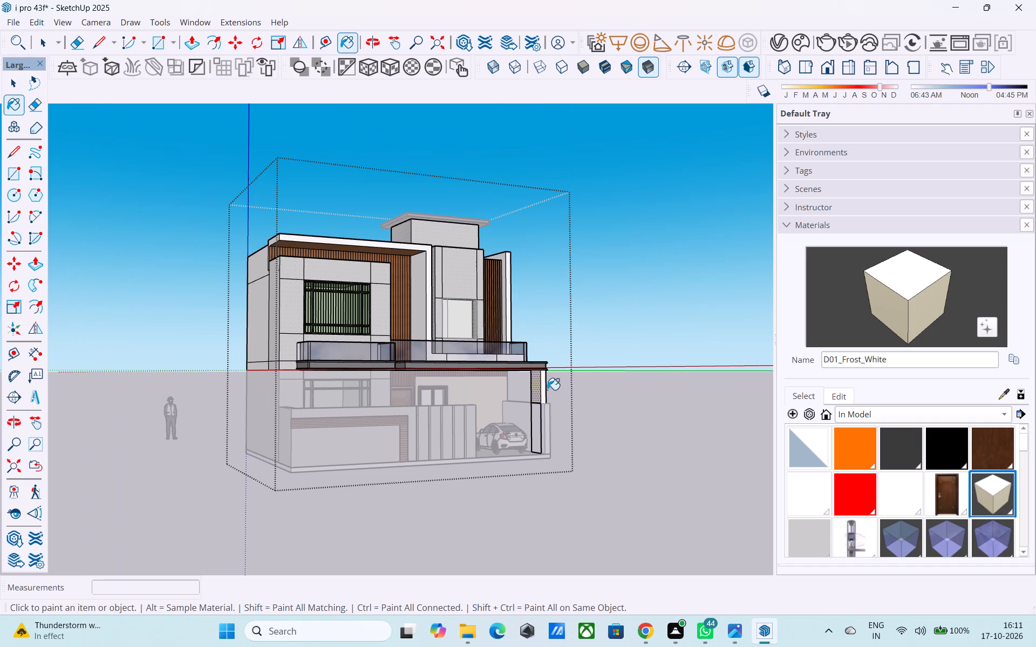
key(space)
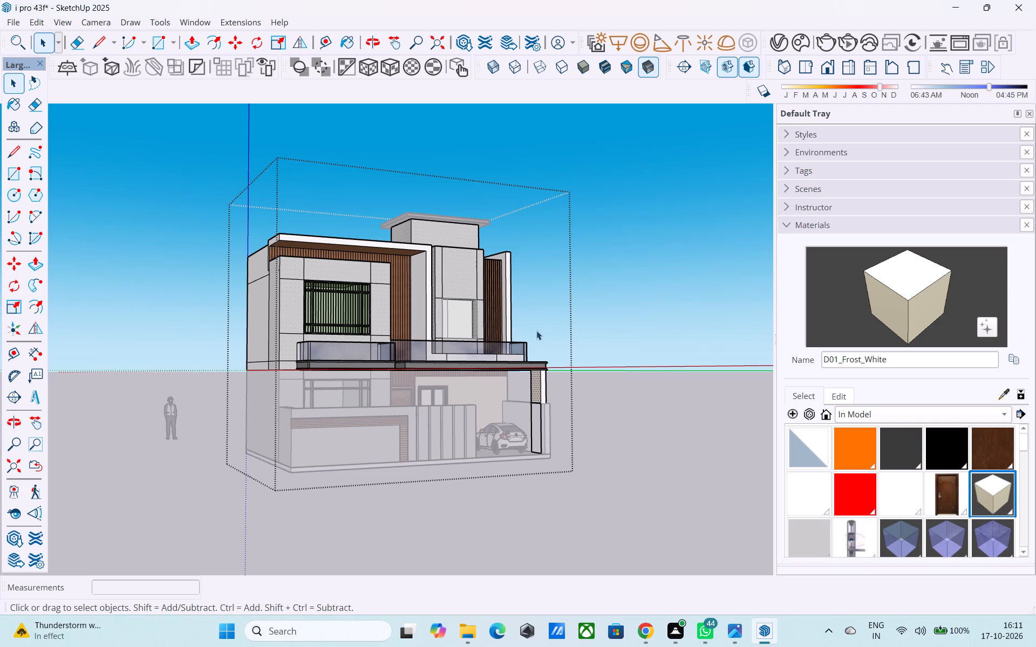
scroll(536, 331, down, 1)
click(585, 315)
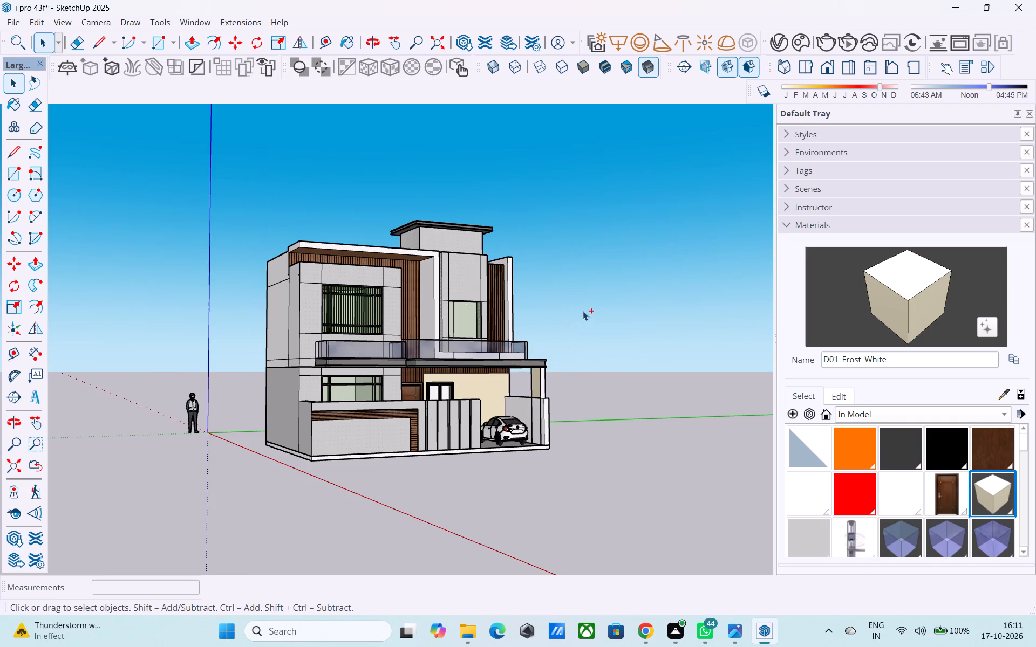
Save the model.
key(ctrl+s)
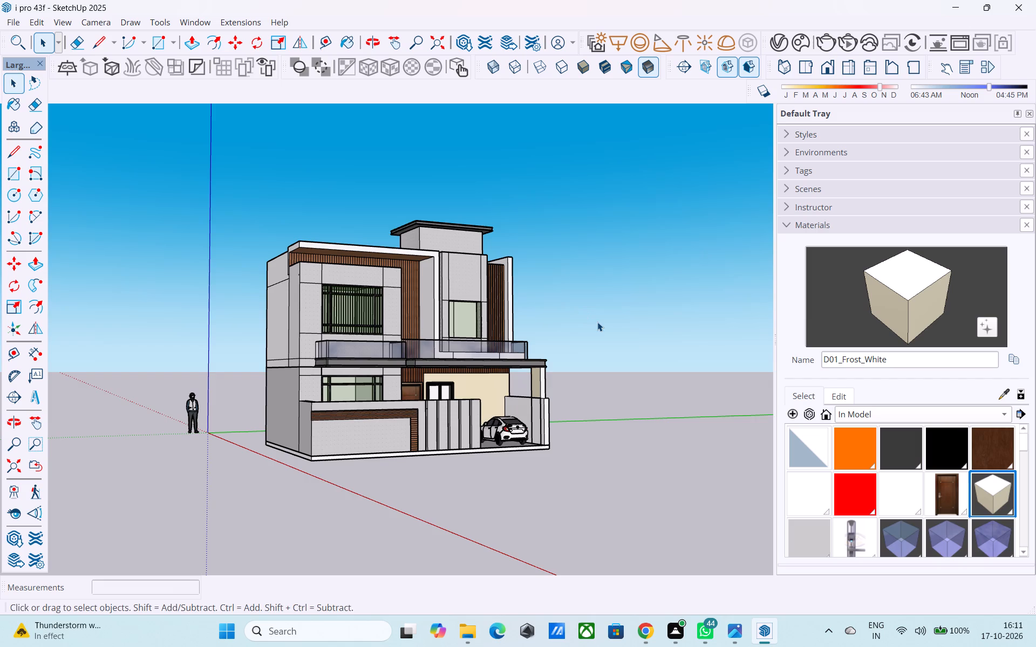
Examine the complete house exterior from the front, from both front corners and from above.
middle_drag(593, 323, 583, 309)
scroll(371, 304, up, 5)
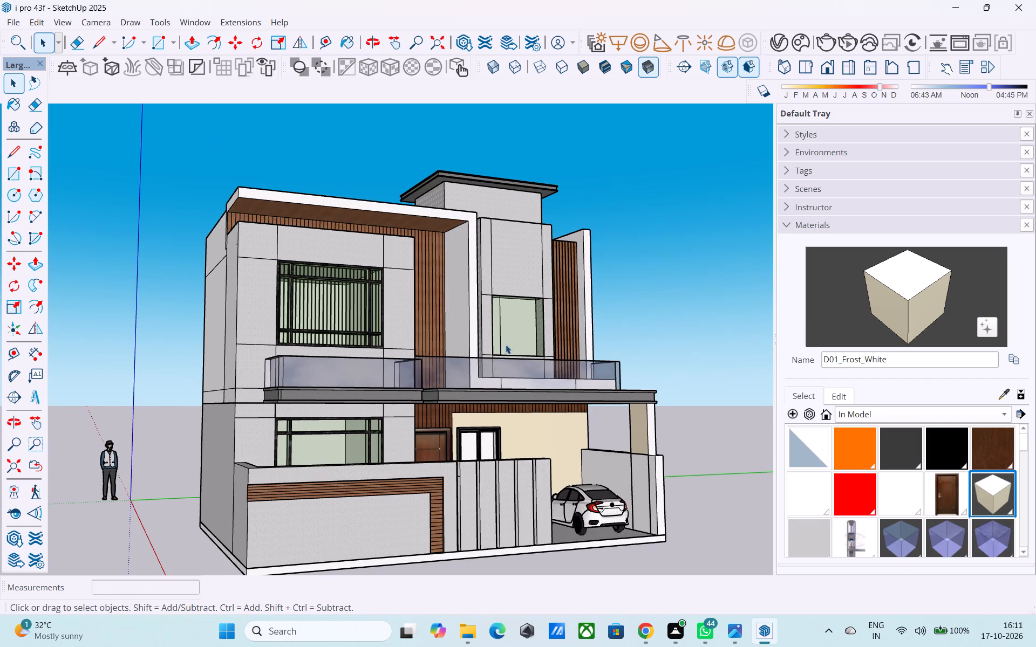
middle_drag(591, 372, 396, 423)
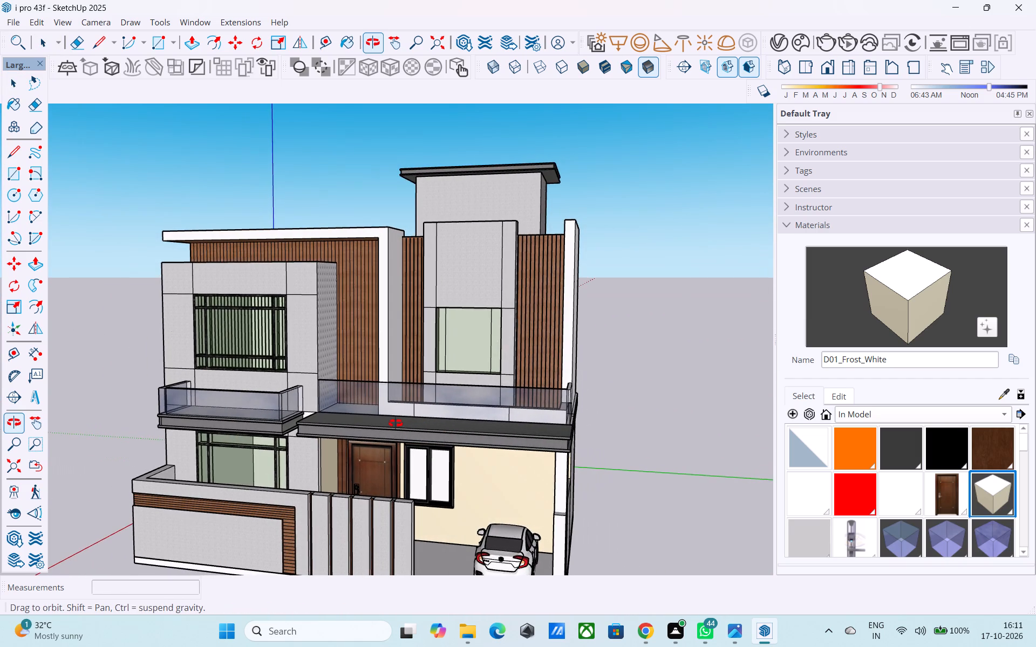
middle_drag(396, 423, 399, 422)
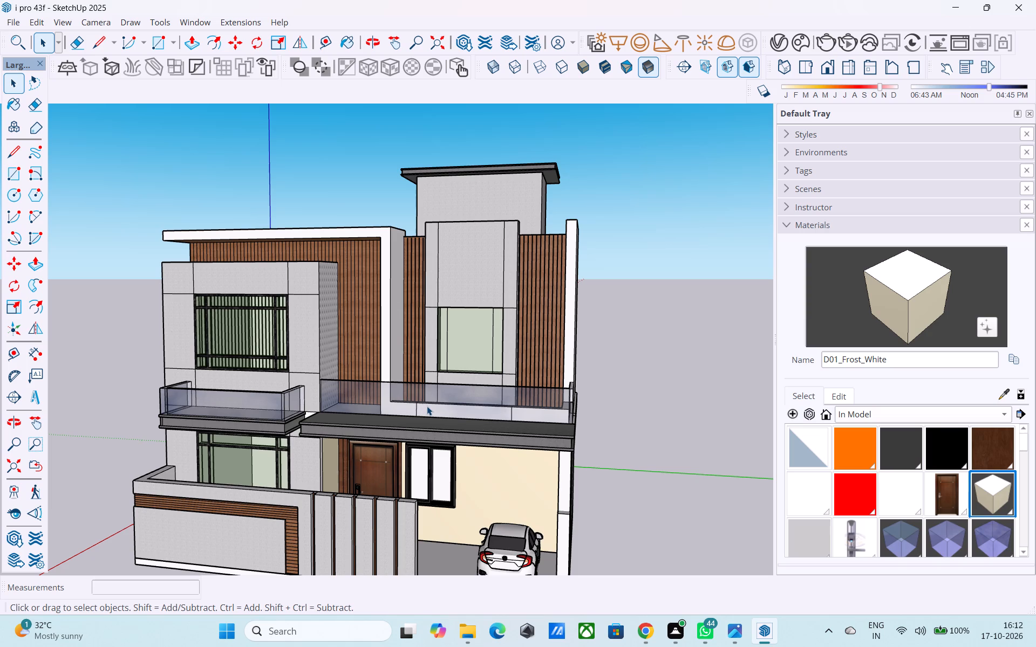
scroll(427, 406, down, 4)
scroll(429, 405, up, 1)
scroll(430, 404, down, 4)
scroll(431, 404, up, 1)
scroll(431, 404, down, 4)
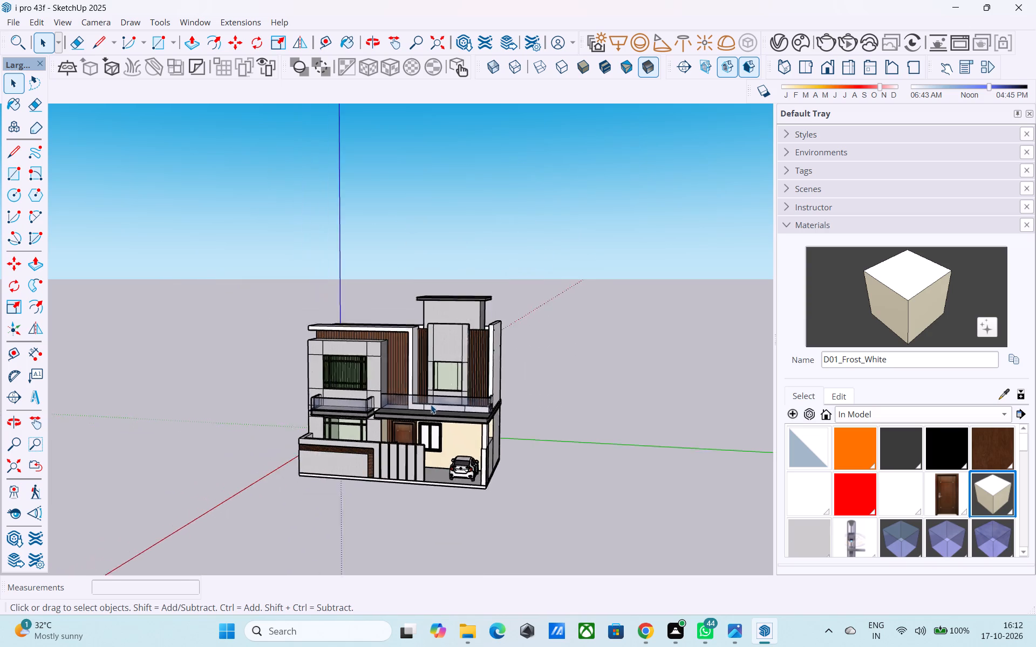
middle_drag(439, 392, 537, 326)
scroll(434, 345, up, 5)
scroll(427, 350, down, 7)
middle_drag(596, 331, 521, 422)
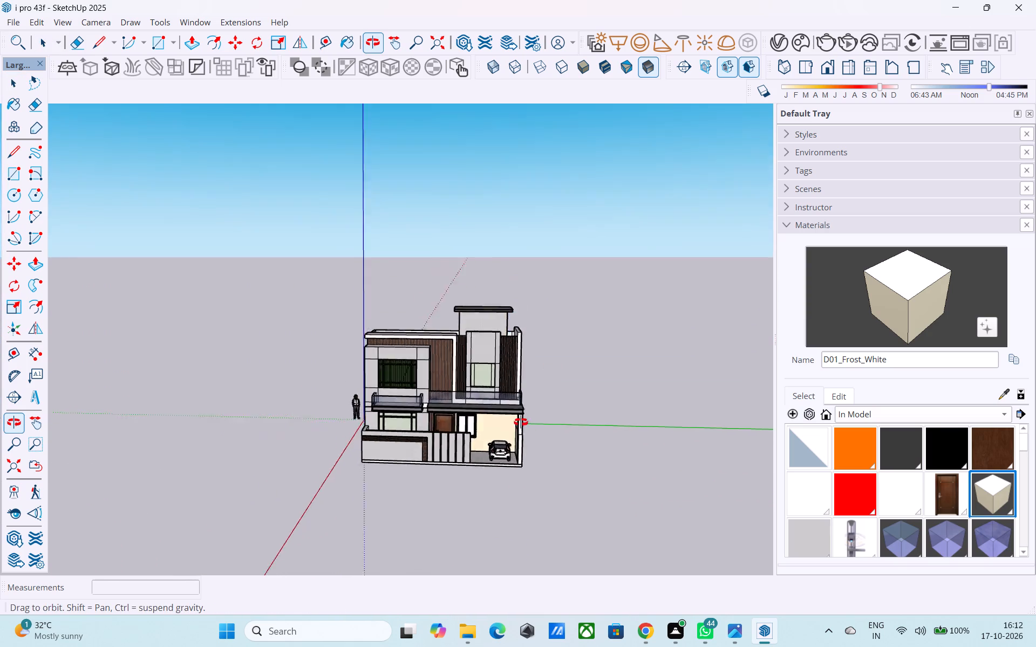
middle_drag(521, 422, 474, 452)
scroll(454, 448, up, 5)
middle_drag(430, 448, 439, 440)
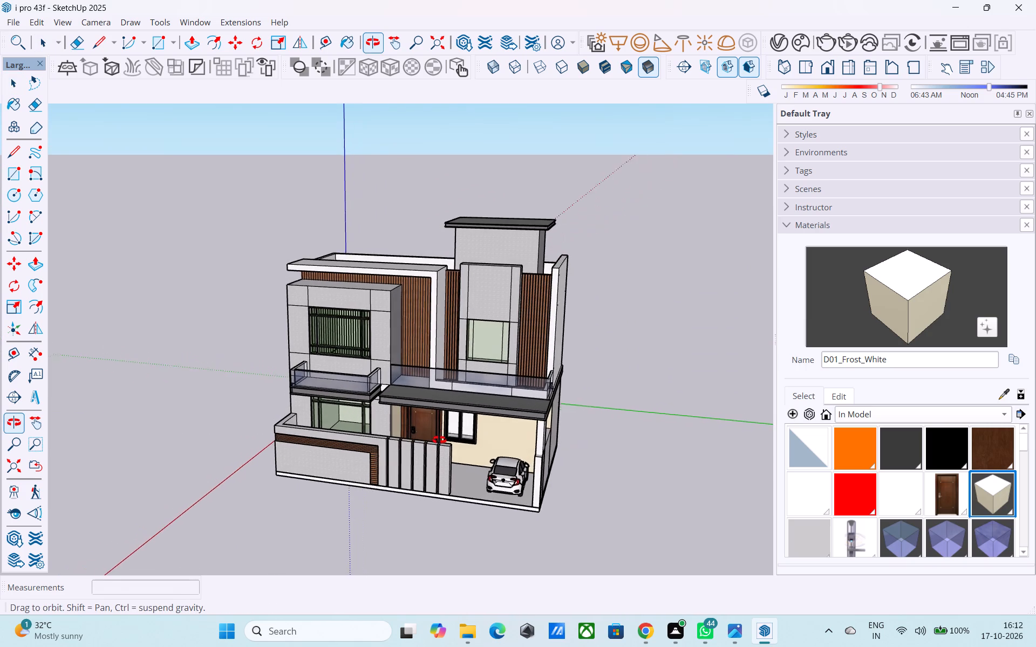
middle_drag(439, 440, 440, 440)
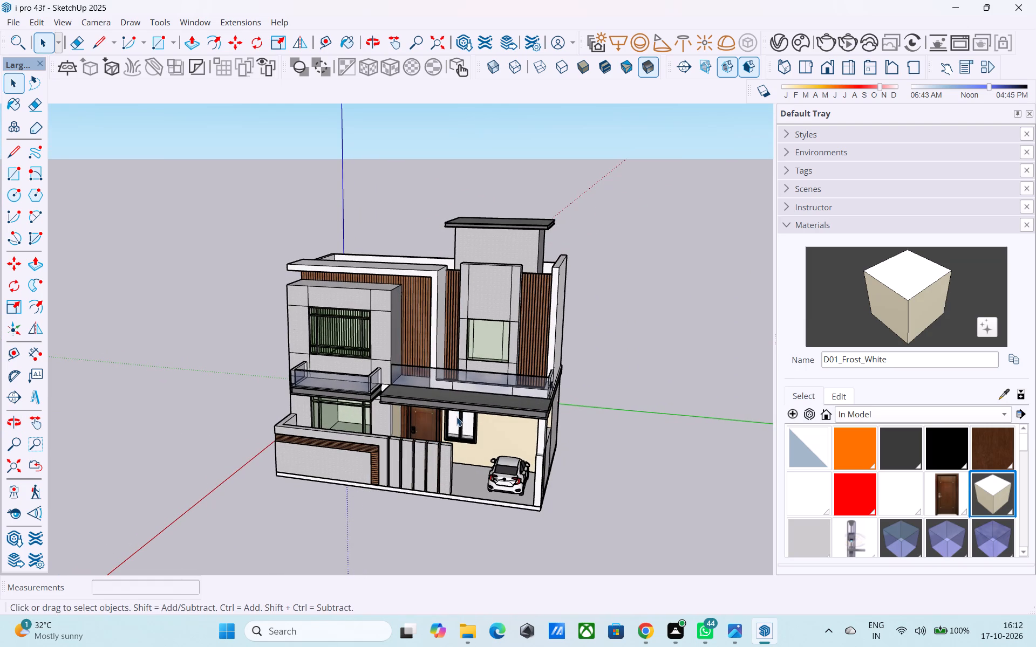
scroll(333, 239, up, 1)
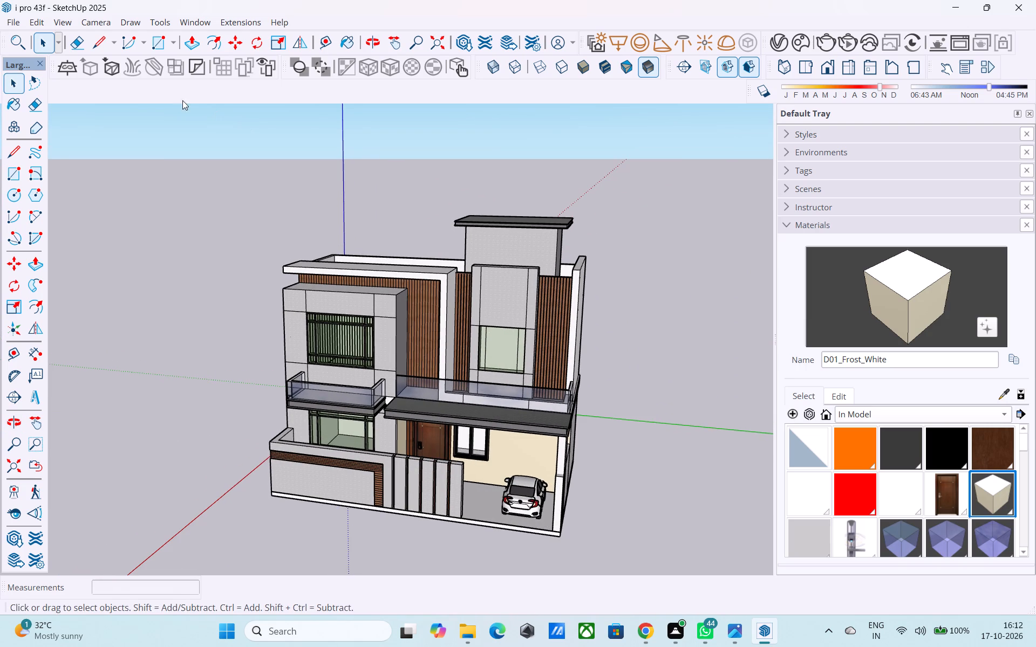
Import the Group_1 (1) ornamental grass model from Downloads and place it in front of the boundary wall's outer corner.
click(13, 22)
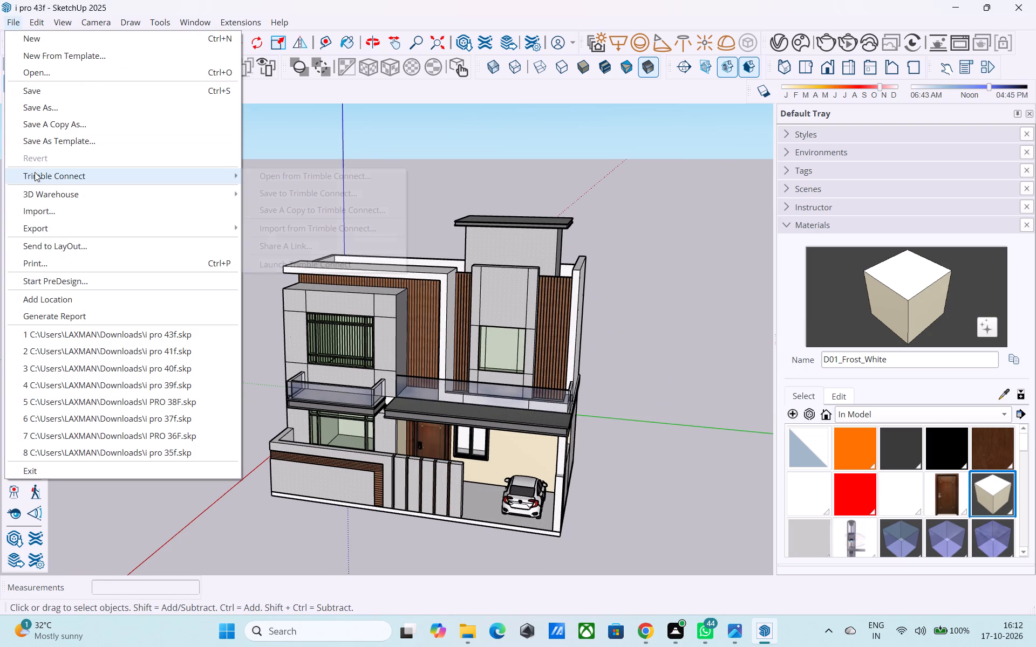
click(47, 211)
scroll(289, 333, down, 6)
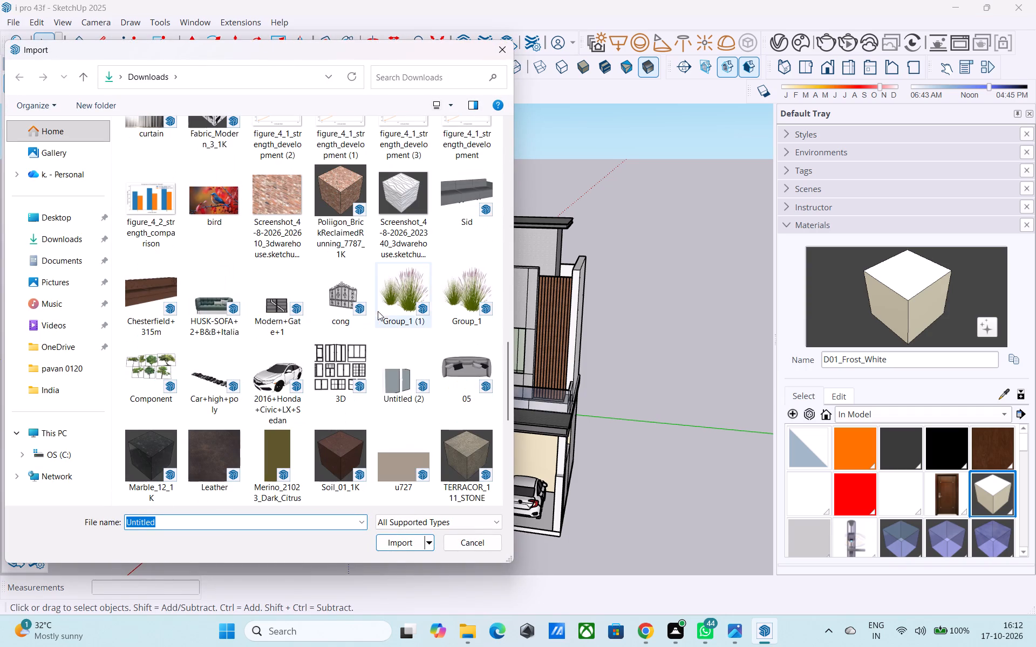
click(392, 307)
click(394, 538)
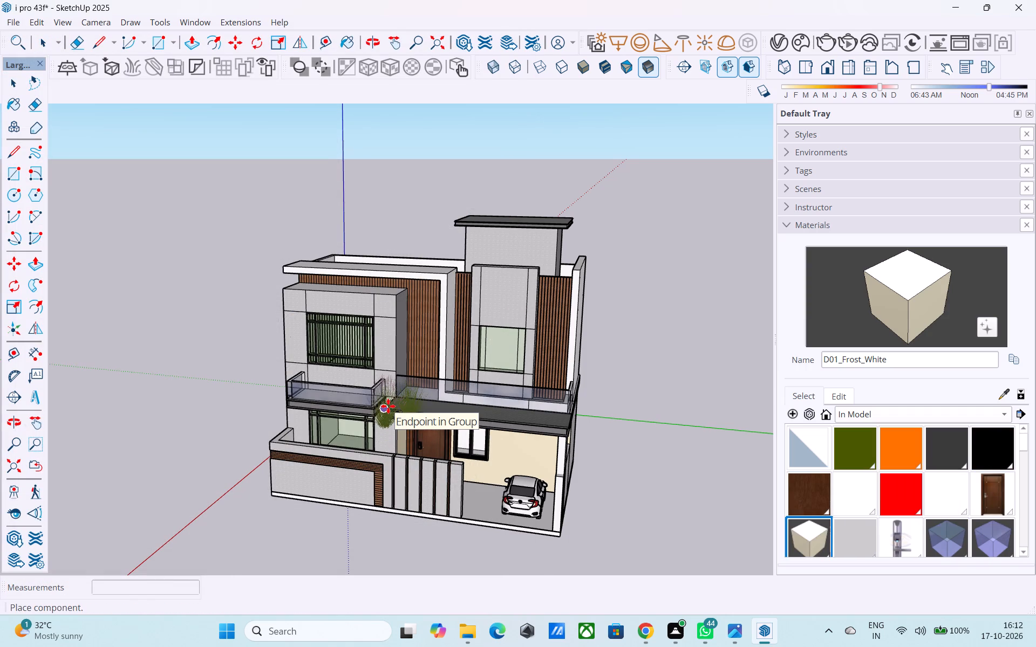
scroll(388, 407, down, 3)
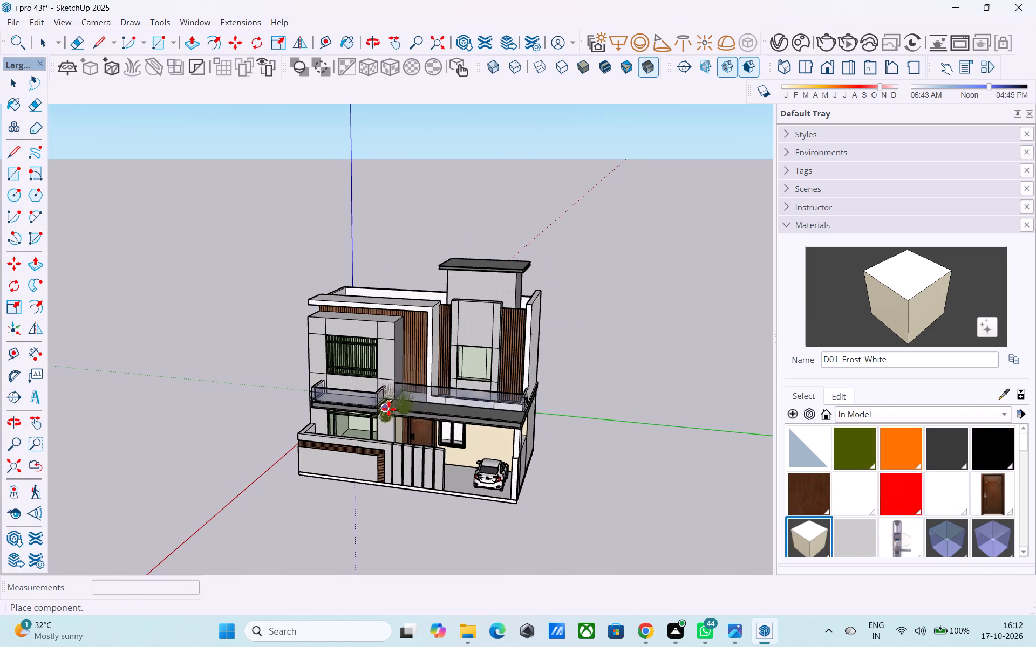
scroll(388, 409, down, 4)
scroll(318, 473, up, 8)
middle_drag(330, 465, 562, 425)
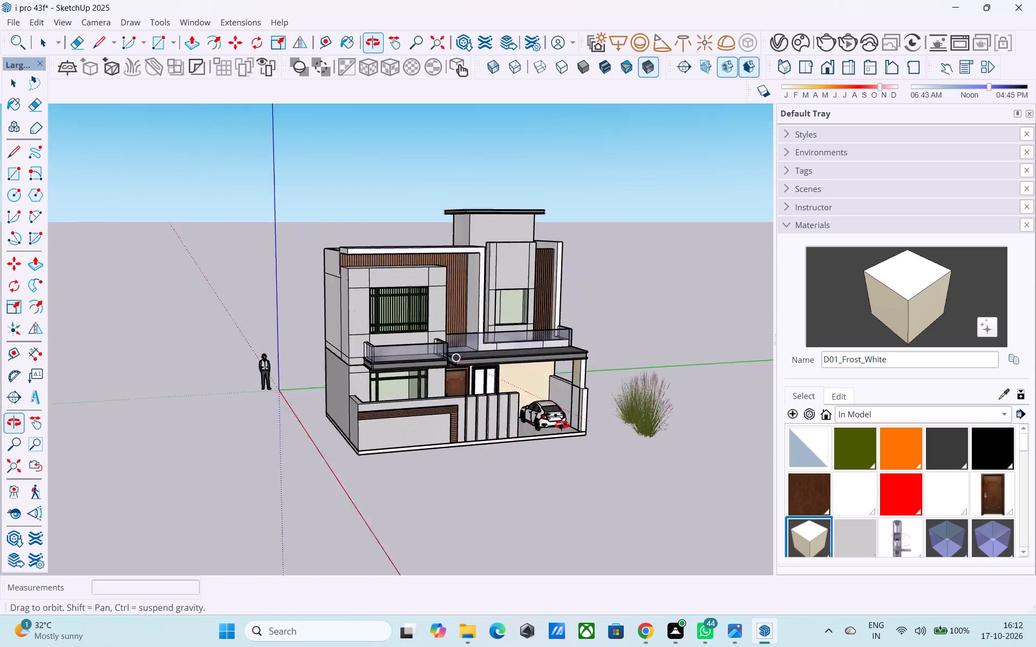
middle_drag(562, 425, 653, 405)
click(401, 451)
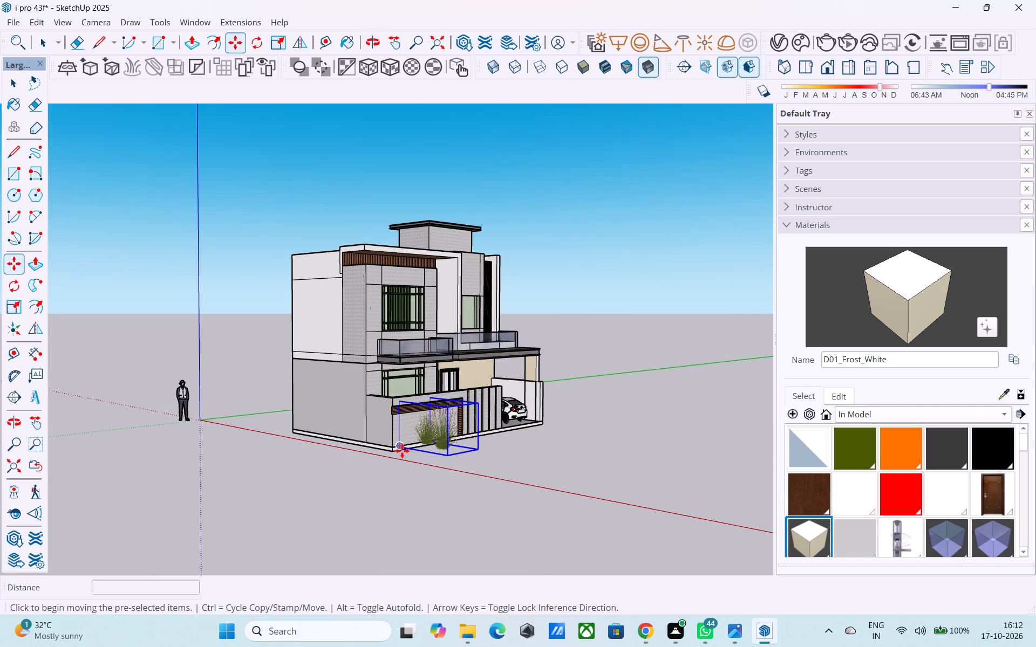
click(50, 39)
Explode the imported grass component into its separate plants.
middle_drag(356, 340, 263, 353)
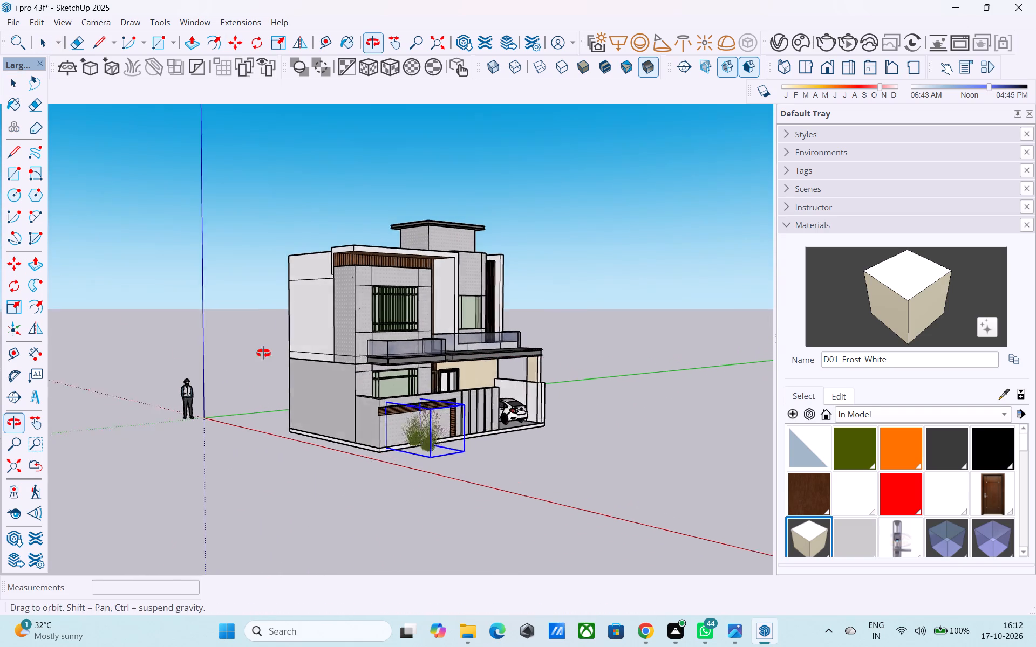
middle_drag(263, 353, 227, 345)
scroll(208, 321, down, 5)
scroll(276, 411, up, 5)
click(329, 395)
right_click(332, 389)
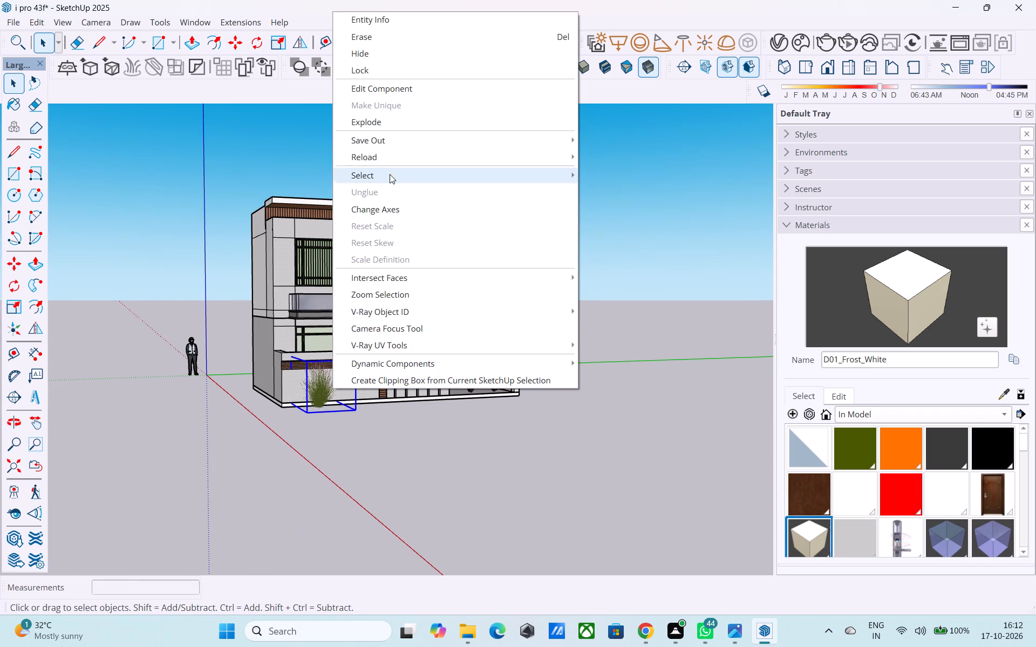
click(392, 122)
Move both grass plants together onto the open ground in front of the boundary wall.
scroll(387, 333, down, 4)
middle_drag(374, 361, 257, 487)
scroll(281, 429, up, 3)
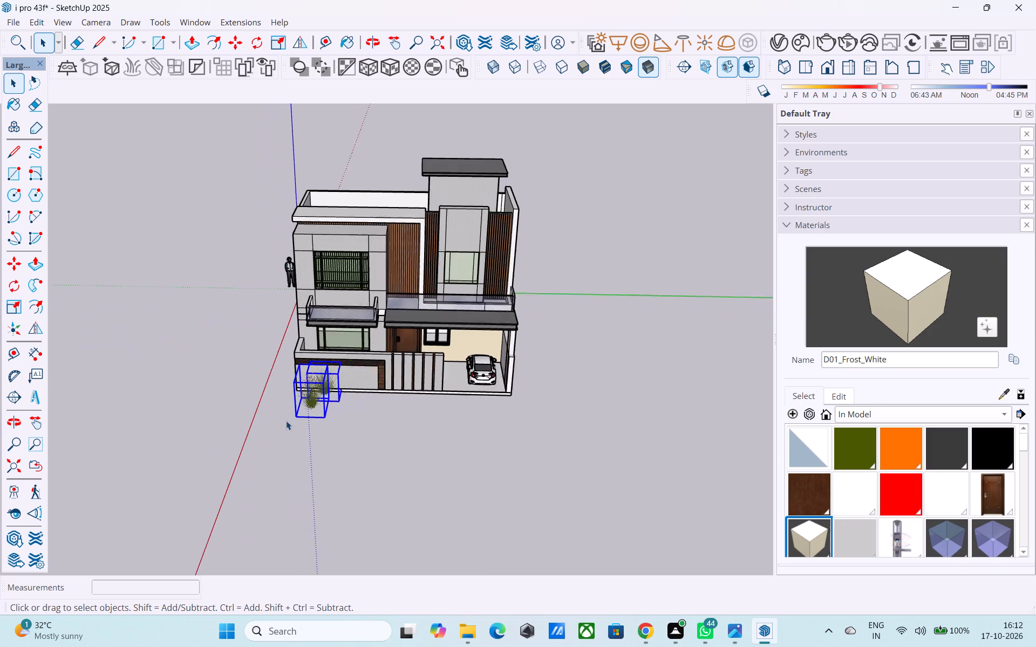
scroll(286, 421, up, 1)
key(m)
click(319, 400)
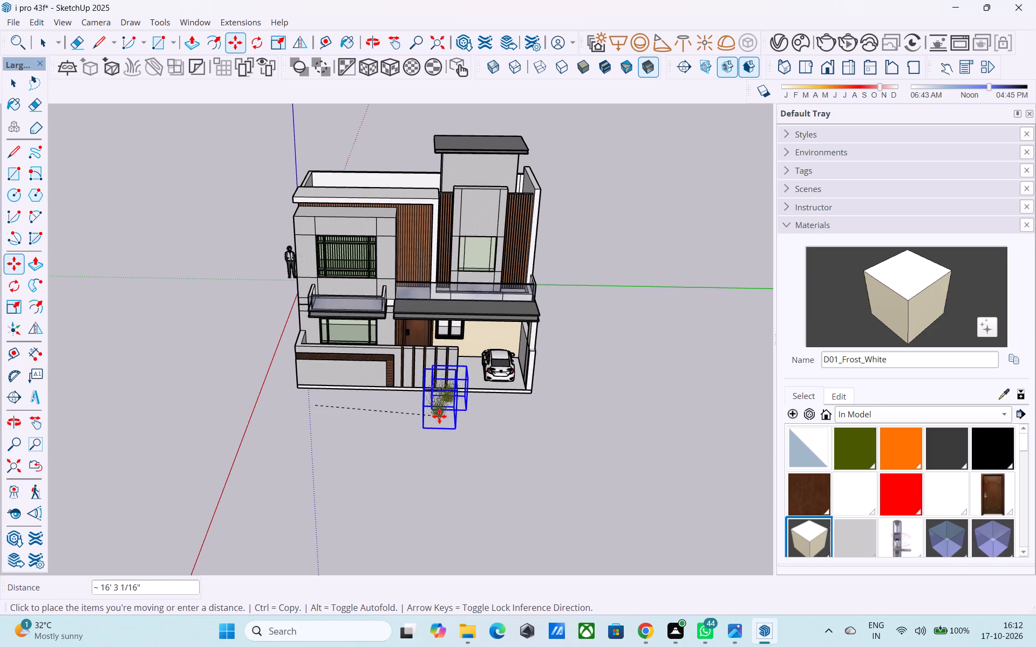
click(344, 428)
Move the front grass plant on its own by about 9 ft to the outer corner of the front boundary wall.
scroll(343, 445, up, 5)
key(space)
click(325, 423)
click(331, 416)
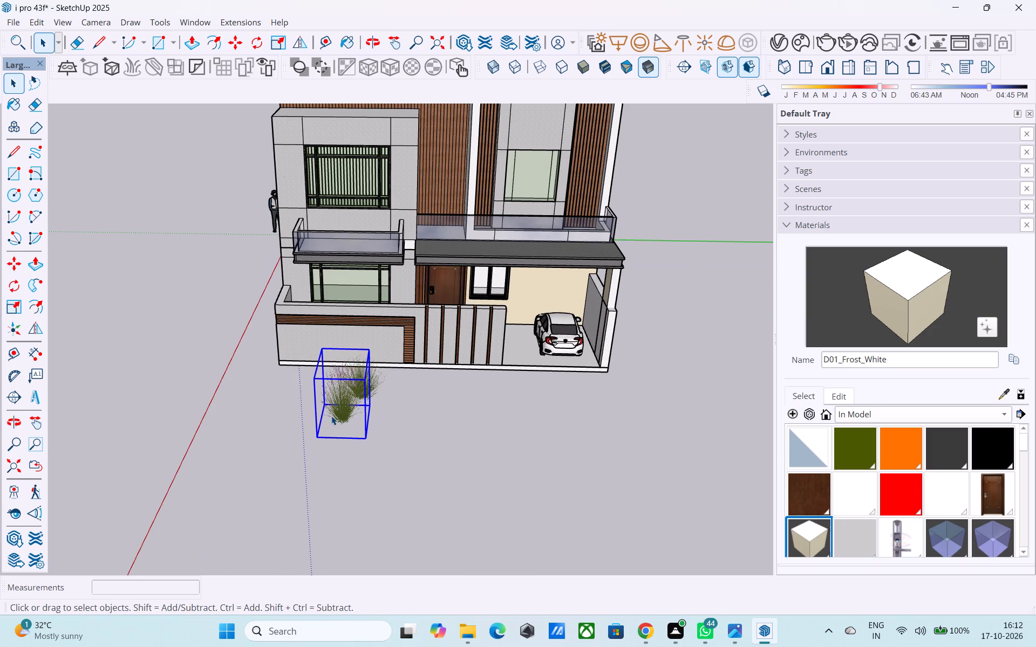
key(m)
click(335, 422)
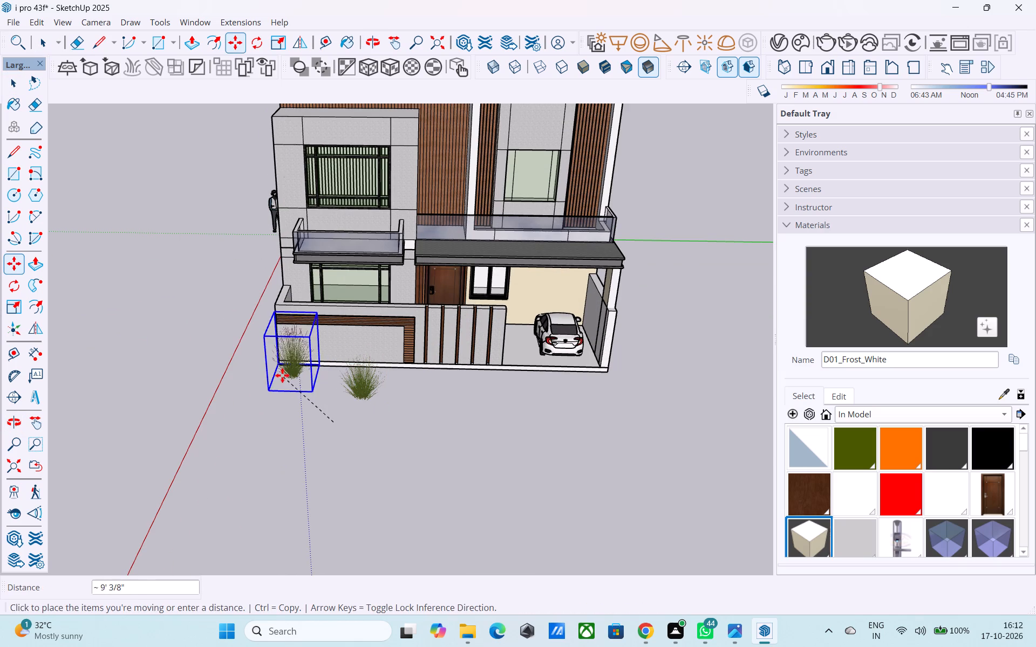
click(277, 373)
Narrow the grass plant at the boundary wall's outer corner by scaling down its depth and width.
middle_drag(284, 378, 504, 363)
scroll(394, 396, up, 5)
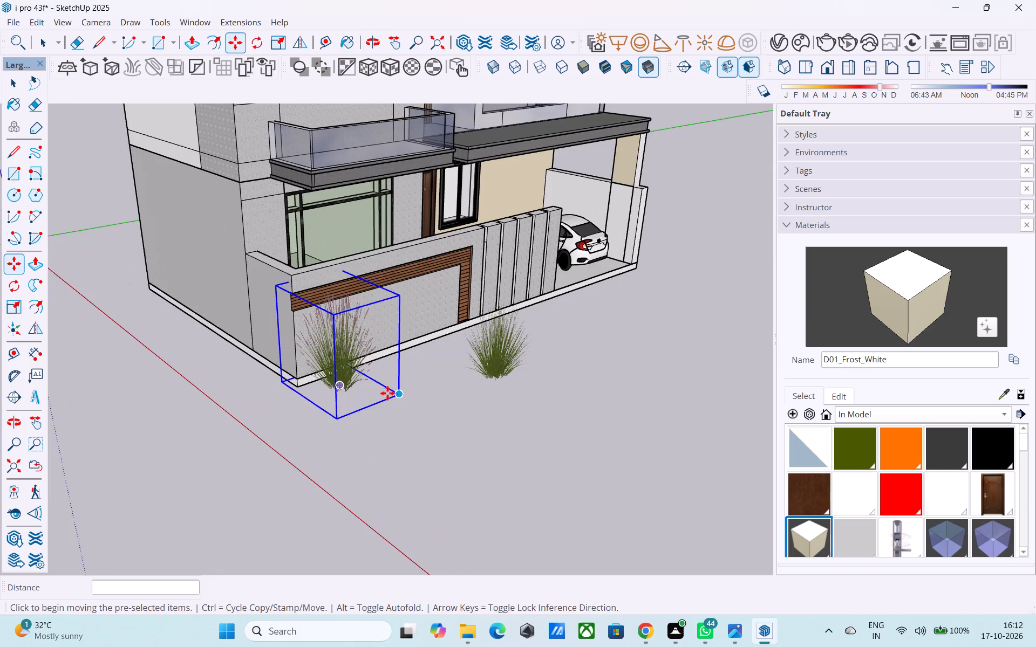
middle_drag(364, 397, 402, 383)
key(s)
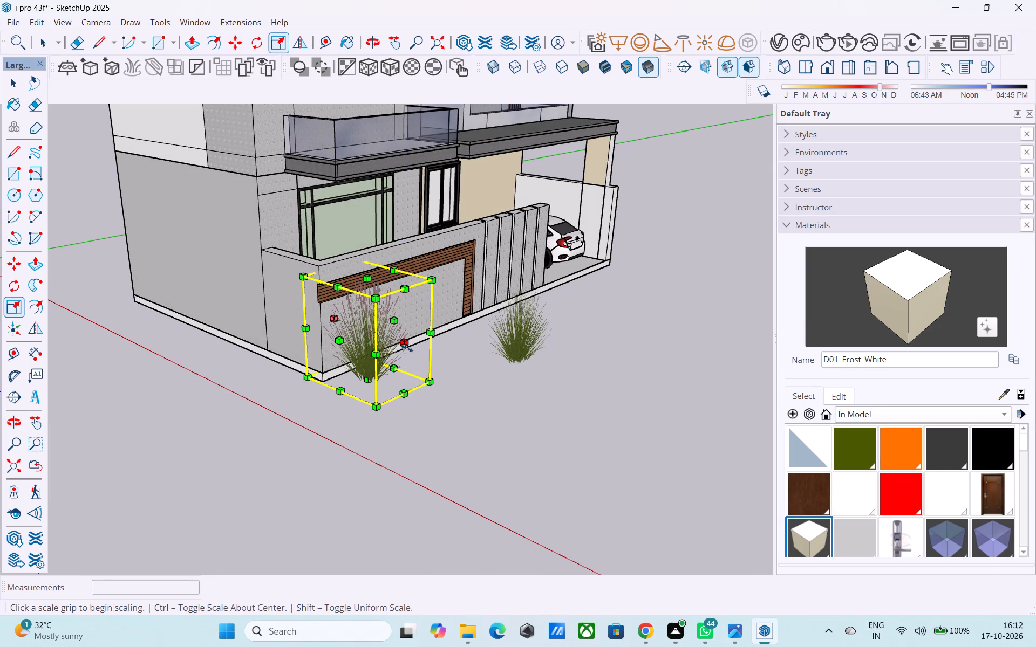
drag(407, 348, 372, 355)
drag(326, 331, 342, 328)
middle_drag(378, 332, 304, 347)
scroll(311, 356, up, 4)
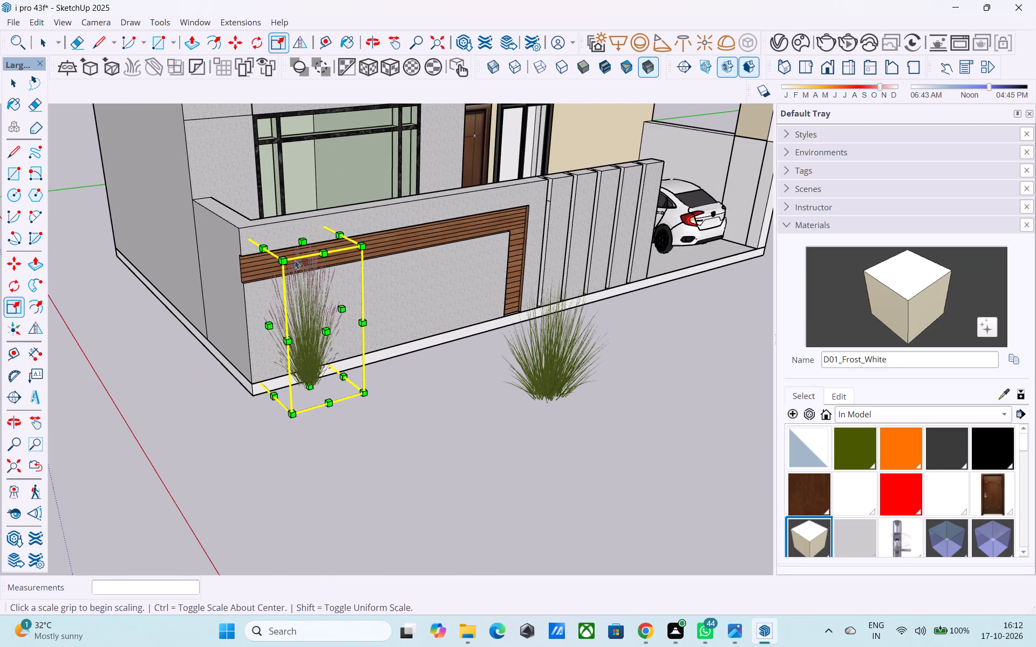
Scale the corner grass plant's height to about 0.73 and slim its width and depth further.
drag(303, 238, 308, 275)
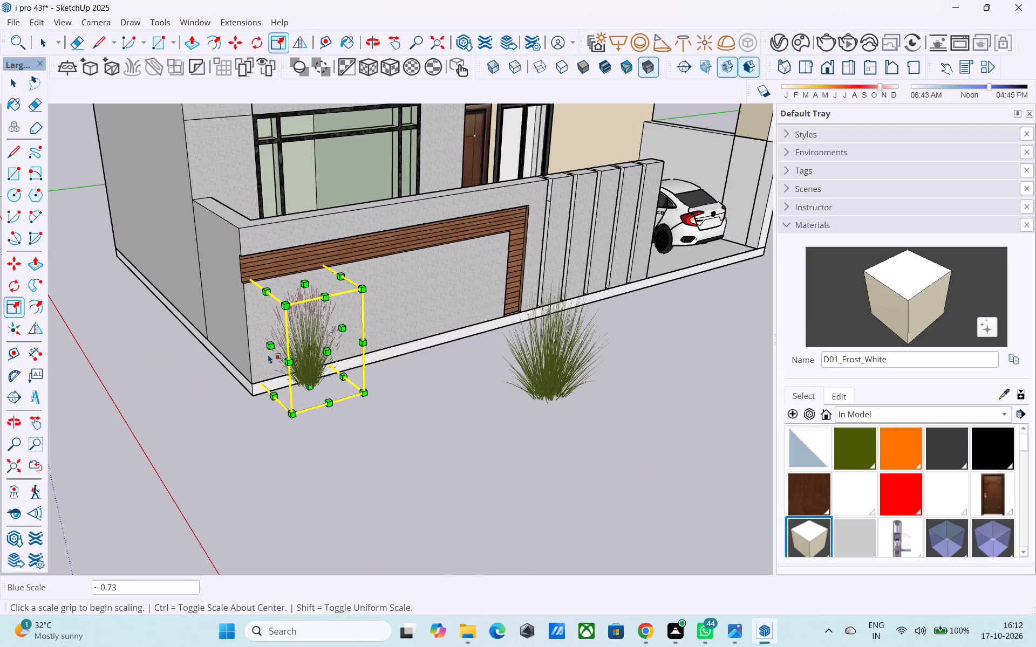
drag(270, 347, 284, 348)
drag(330, 351, 324, 347)
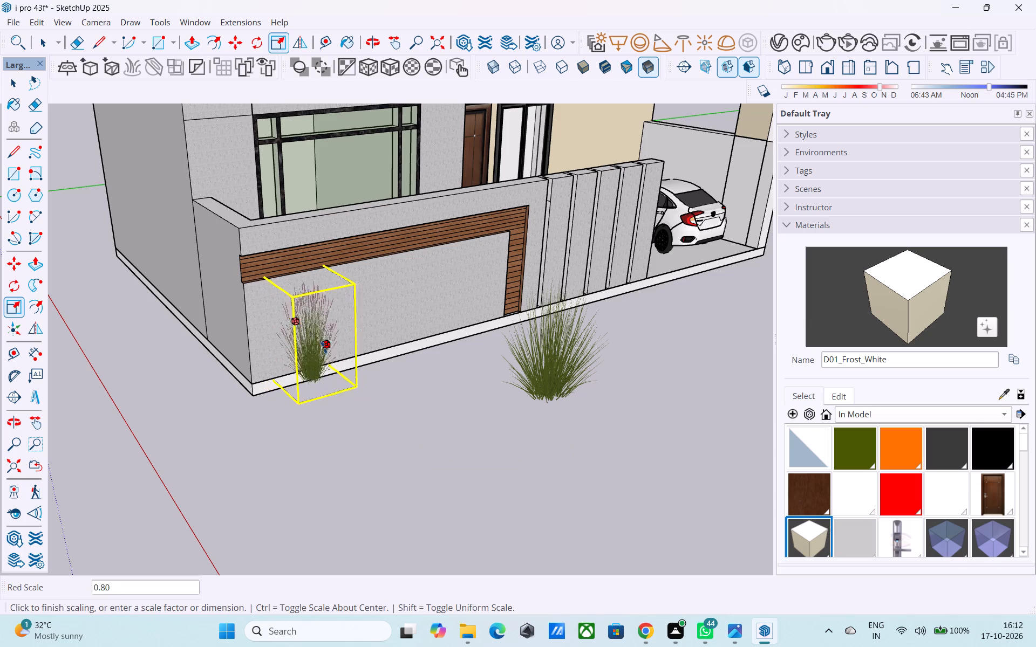
drag(324, 347, 317, 342)
middle_drag(323, 338, 249, 396)
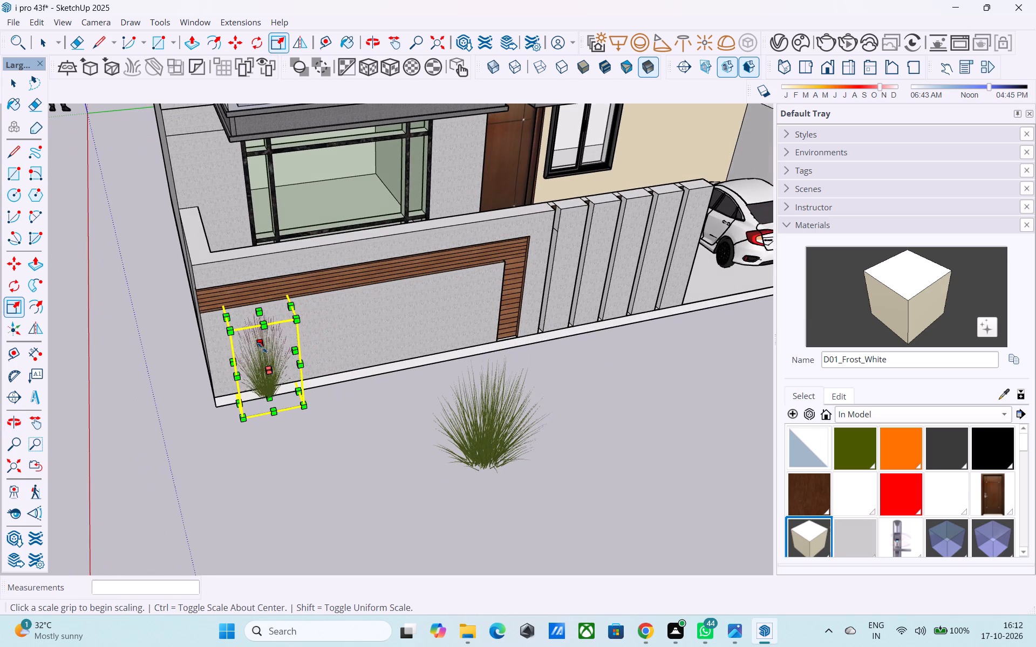
drag(261, 345, 266, 352)
Move the slimmed grass plant about 1 ft along the wall base to the boundary wall's outer corner.
middle_drag(313, 376, 207, 353)
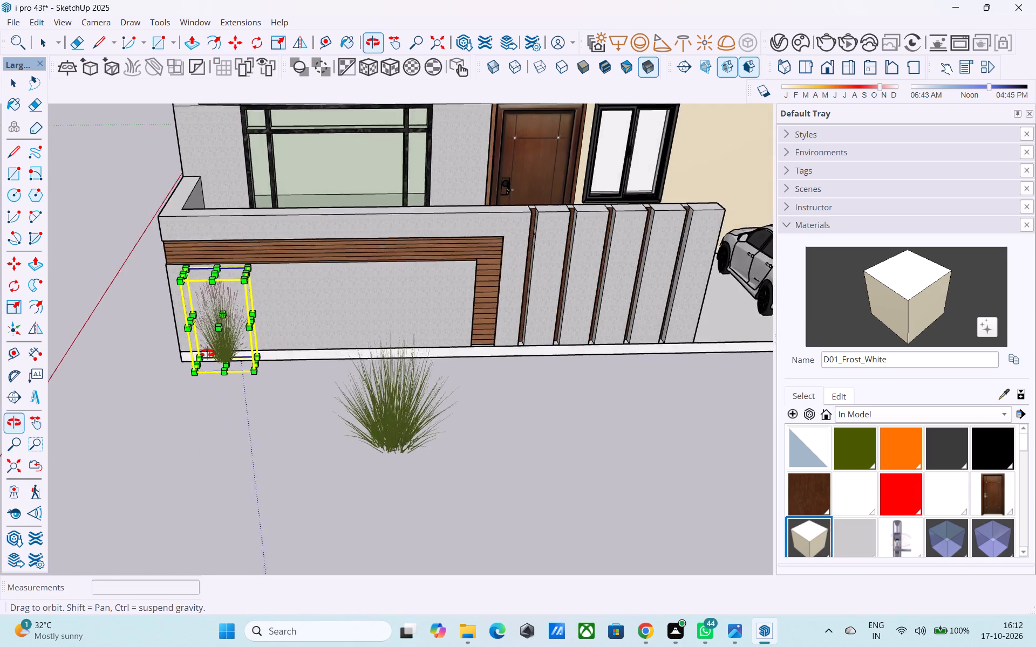
middle_drag(207, 353, 357, 343)
key(m)
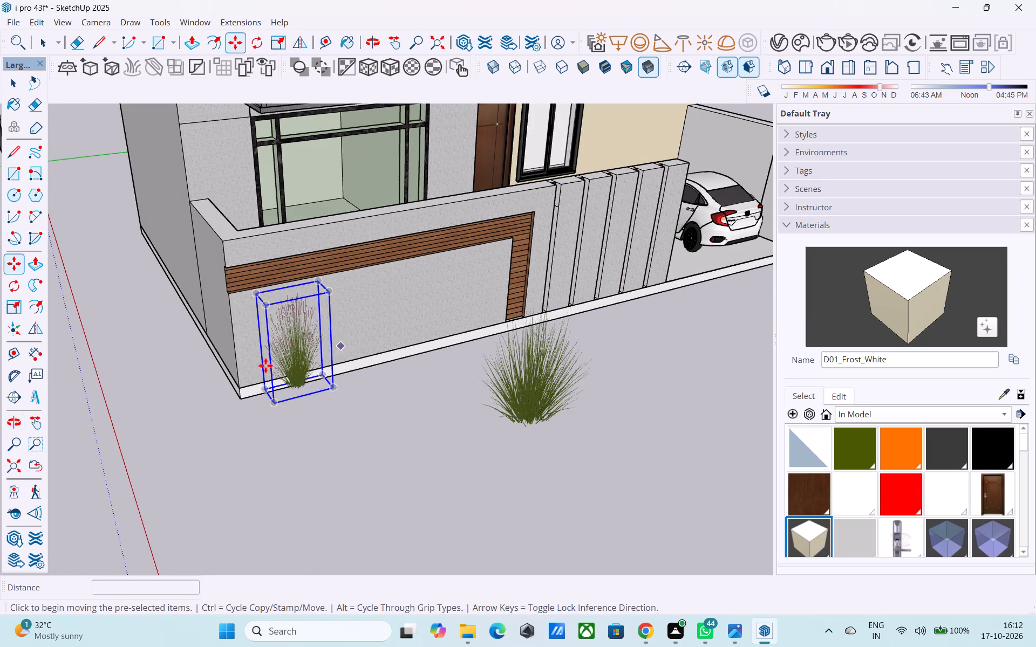
click(269, 402)
click(247, 409)
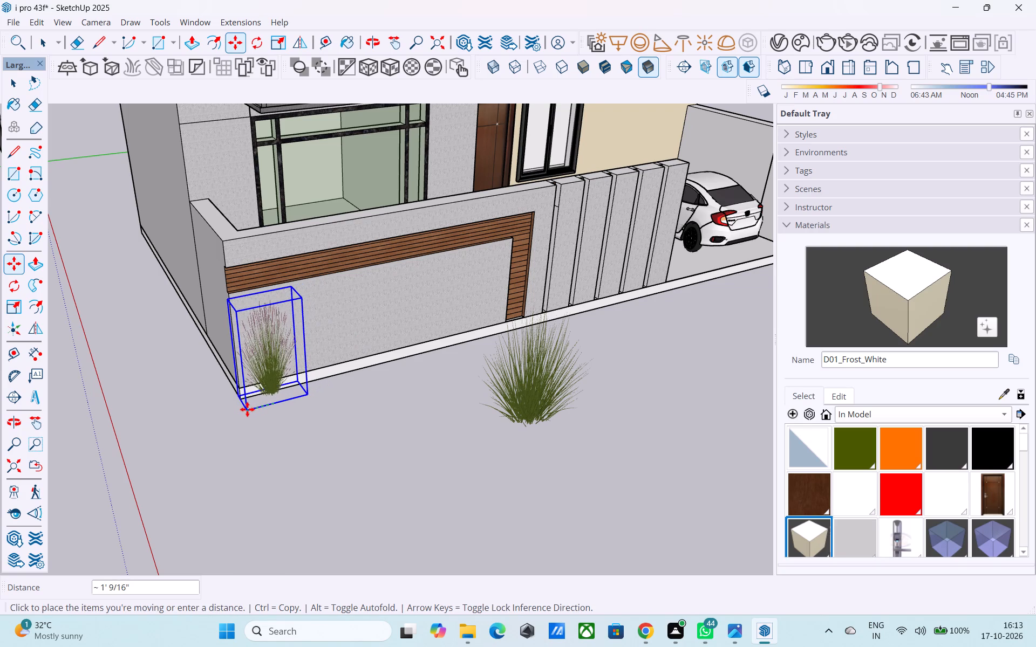
Copy the corner grass plant four times in an evenly spaced row along the green axis, reaching about 5' 8" from the original.
scroll(253, 405, up, 3)
click(246, 410)
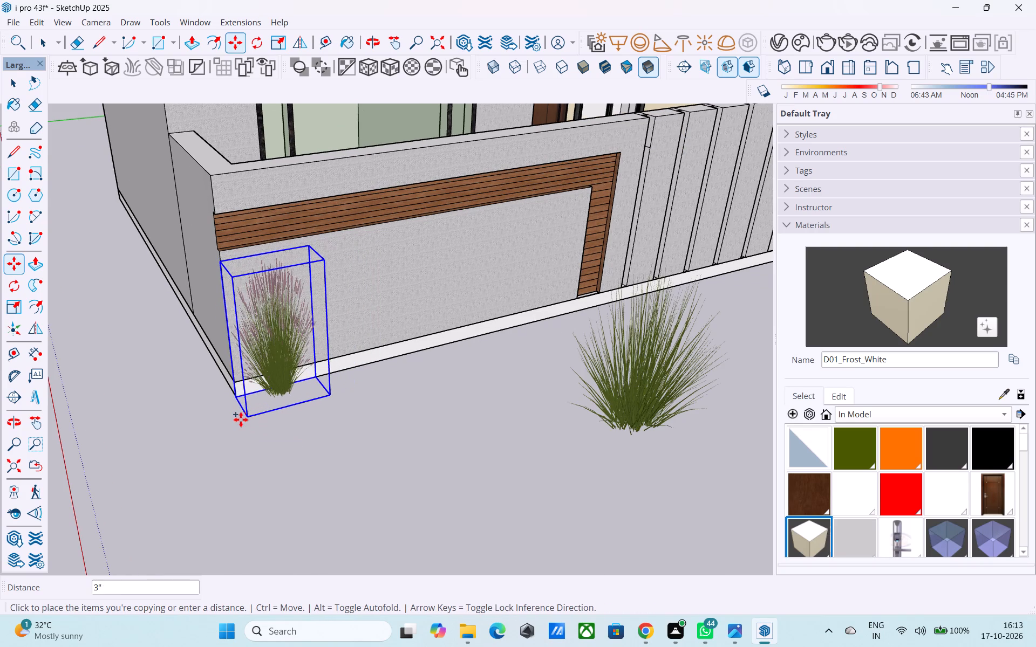
key(space)
text(m)
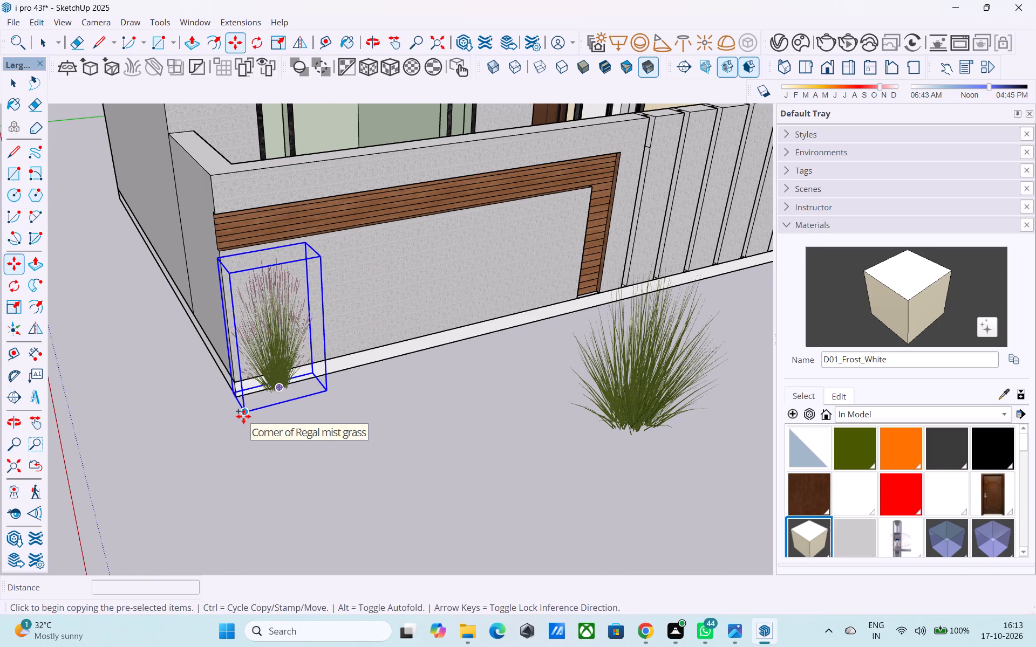
click(244, 412)
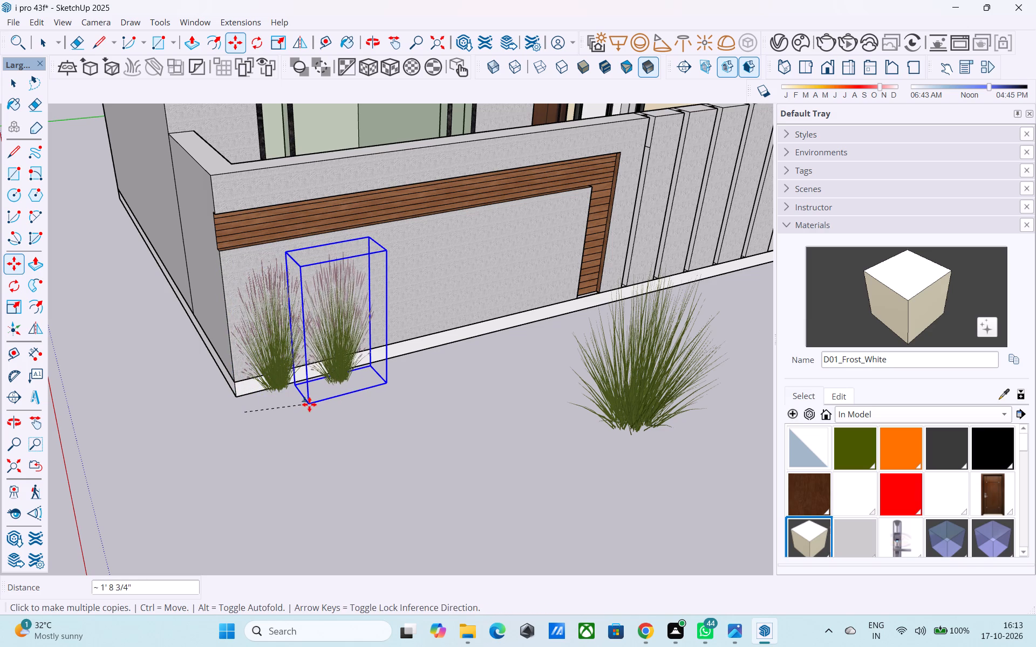
scroll(301, 404, up, 1)
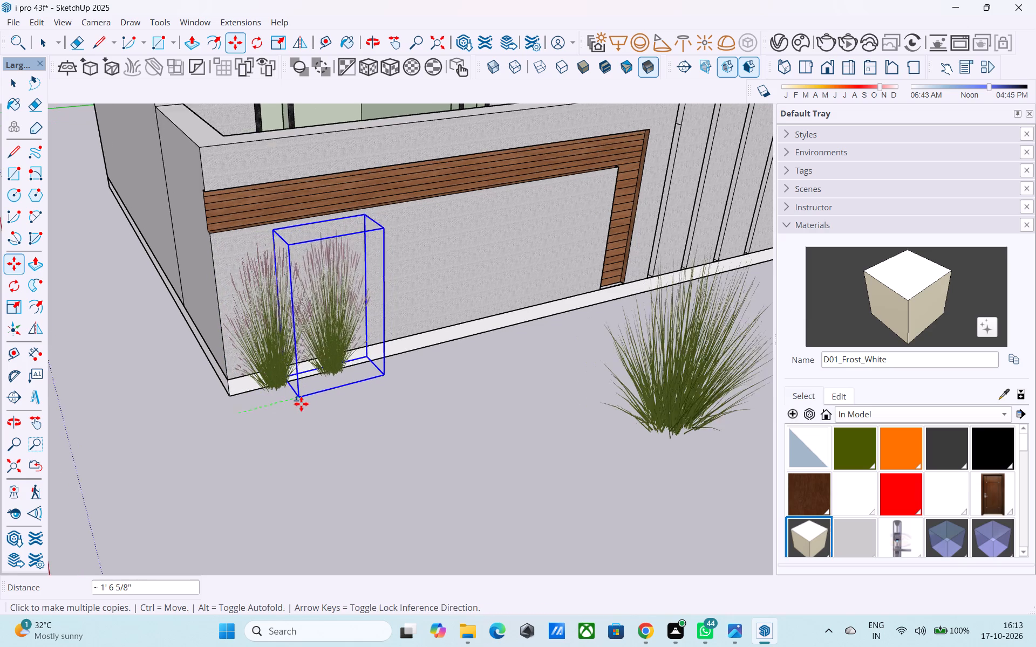
scroll(301, 404, up, 1)
click(294, 401)
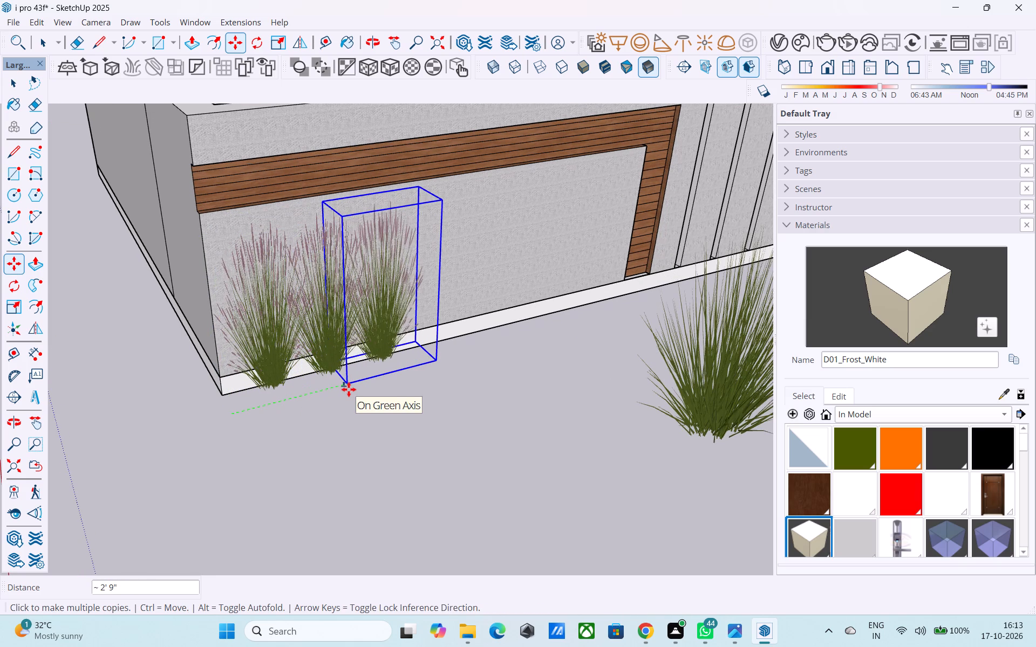
click(349, 389)
middle_drag(337, 394, 271, 401)
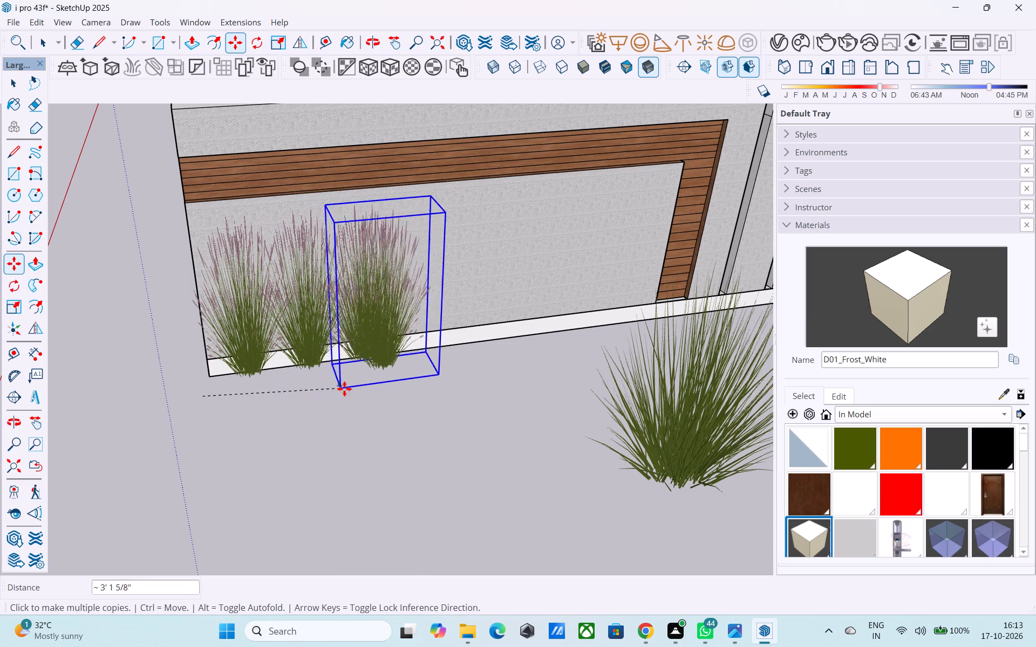
click(380, 377)
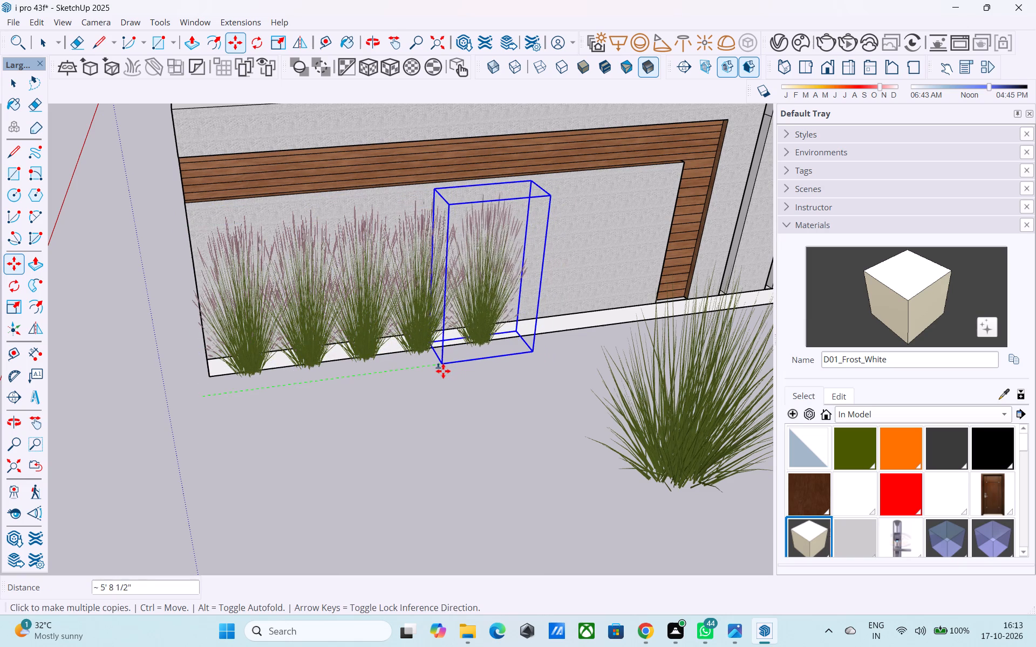
click(443, 371)
Add three more grass copies along the row up to the wooden frame's vertical post, about 10 ft from the original plant.
scroll(285, 382, down, 5)
scroll(411, 391, up, 4)
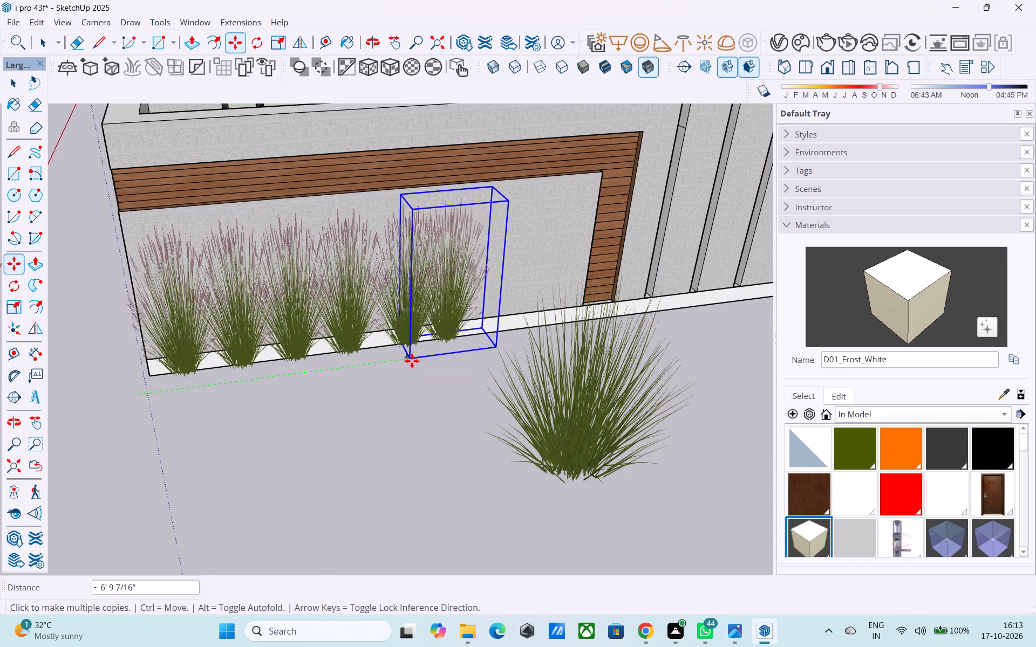
click(422, 360)
scroll(292, 336, up, 1)
scroll(270, 338, down, 5)
scroll(343, 348, up, 3)
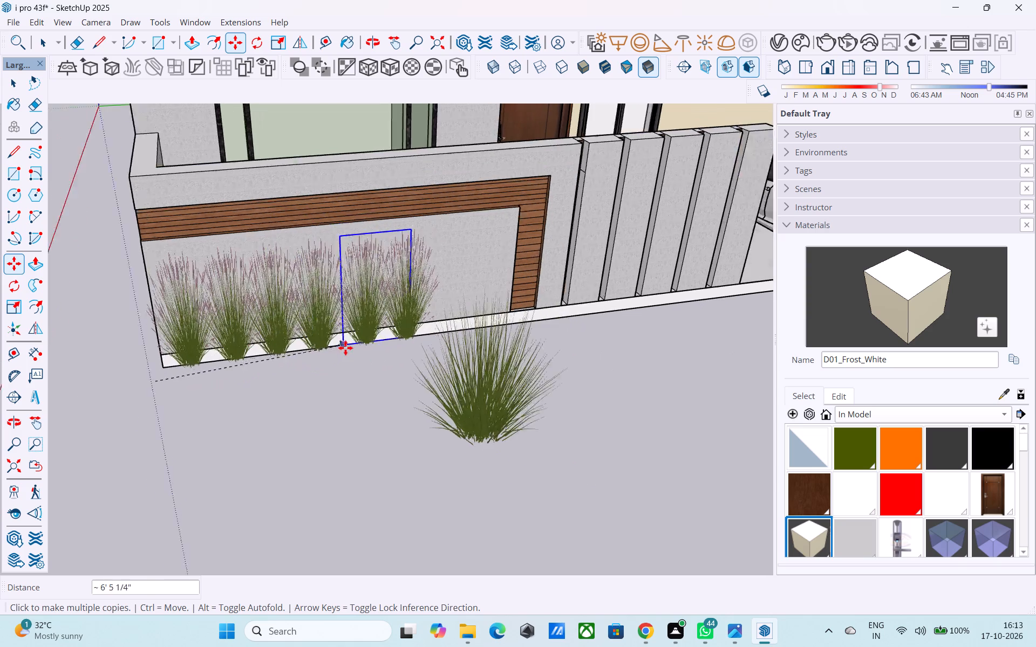
scroll(345, 348, up, 1)
click(444, 344)
scroll(246, 320, down, 5)
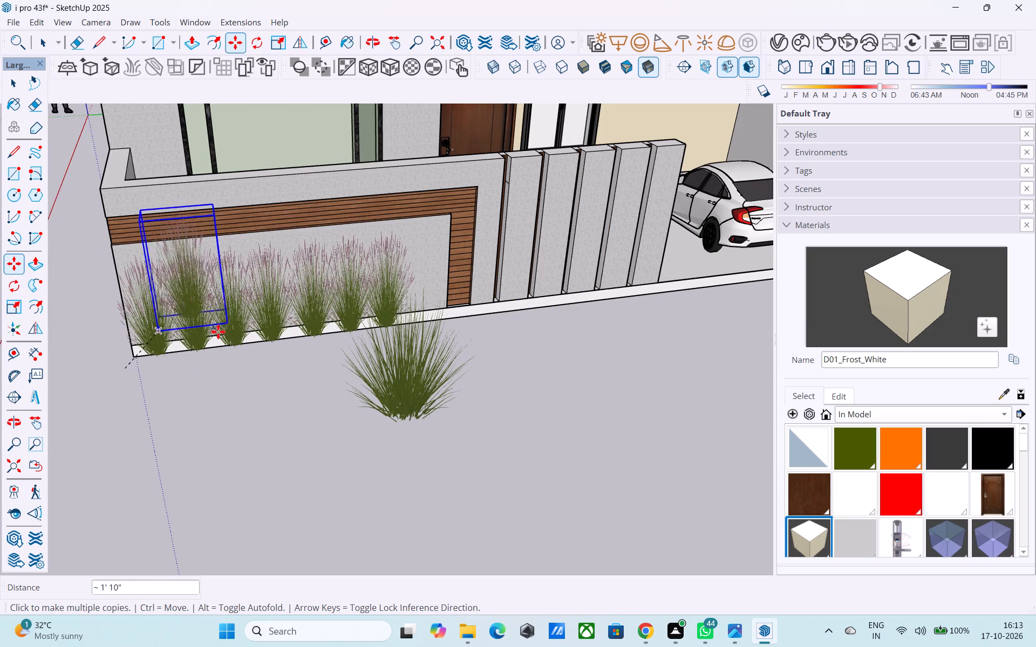
scroll(289, 333, down, 1)
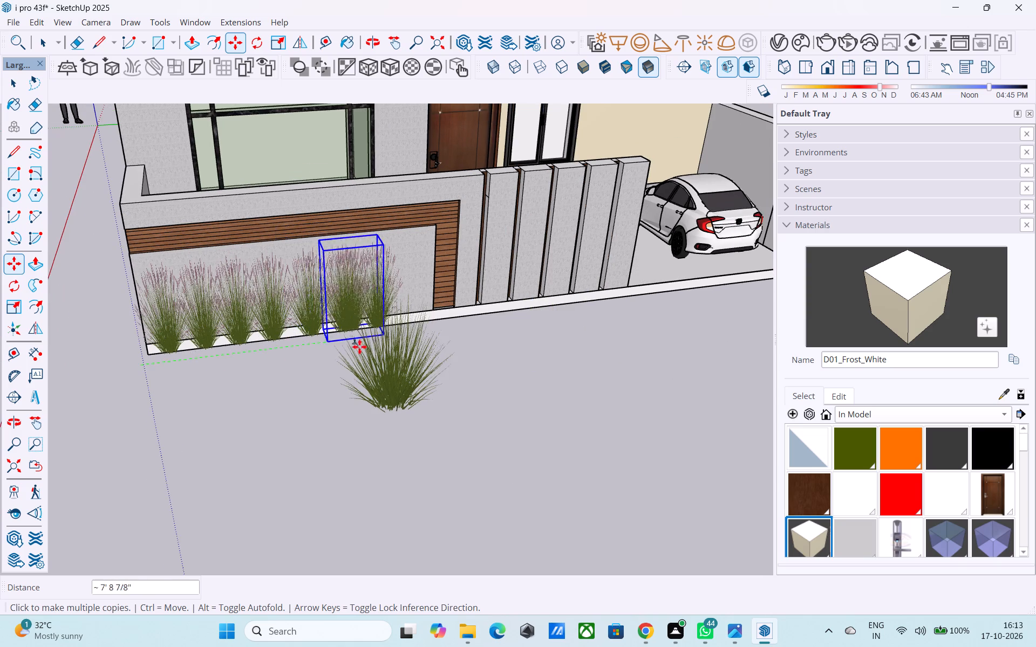
scroll(387, 347, up, 5)
click(384, 336)
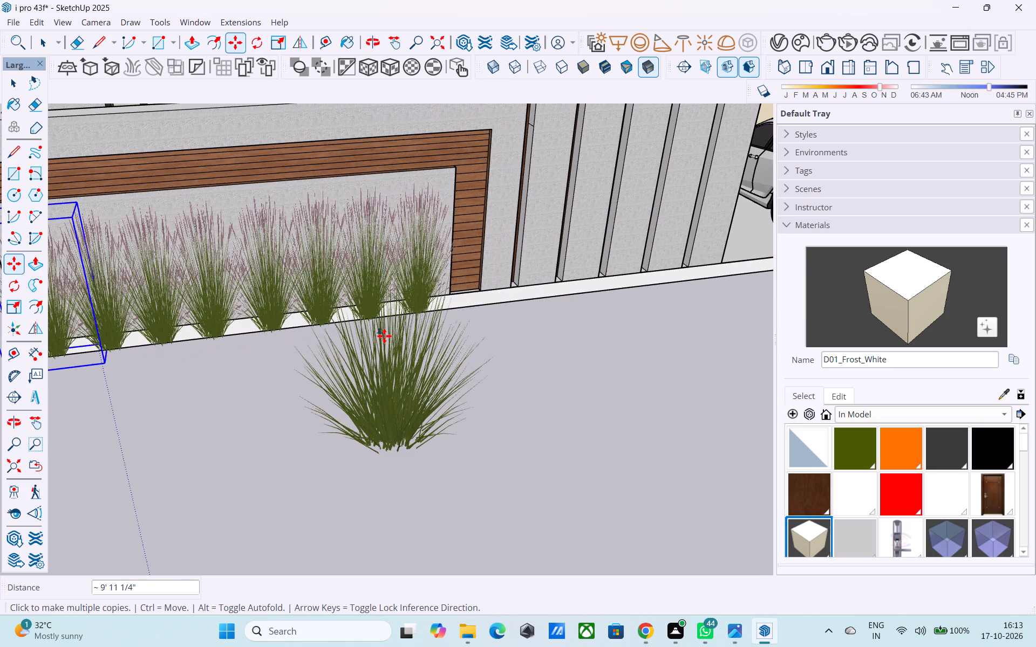
Extend the row with seven more grass copies past the wooden frame's post and along the vertical fins, ending about 19 ft from the original.
click(433, 323)
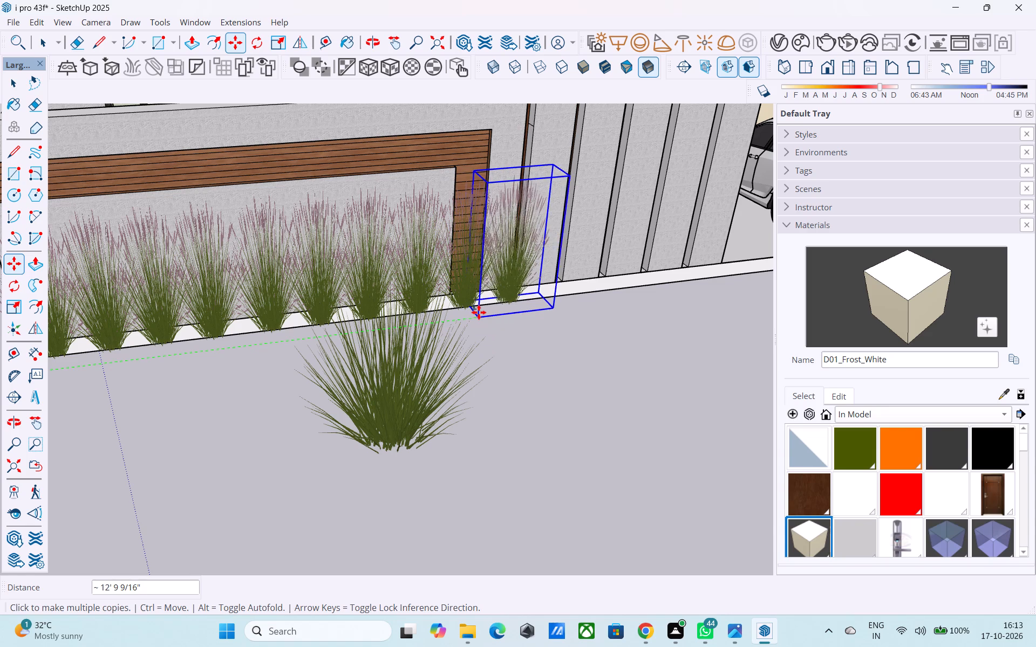
click(477, 312)
click(519, 307)
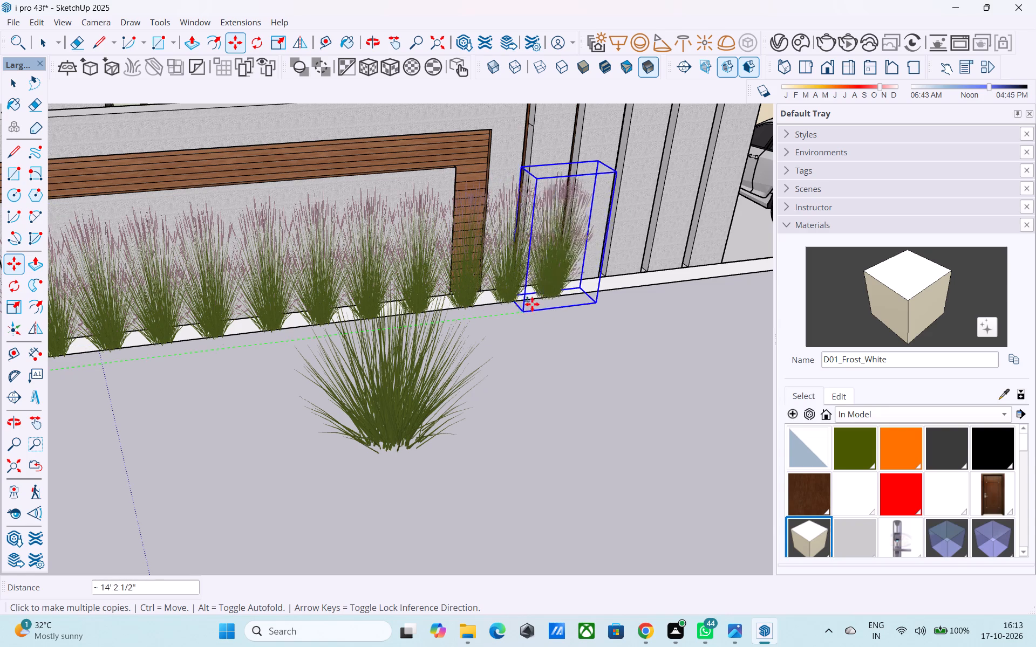
middle_drag(554, 306, 452, 297)
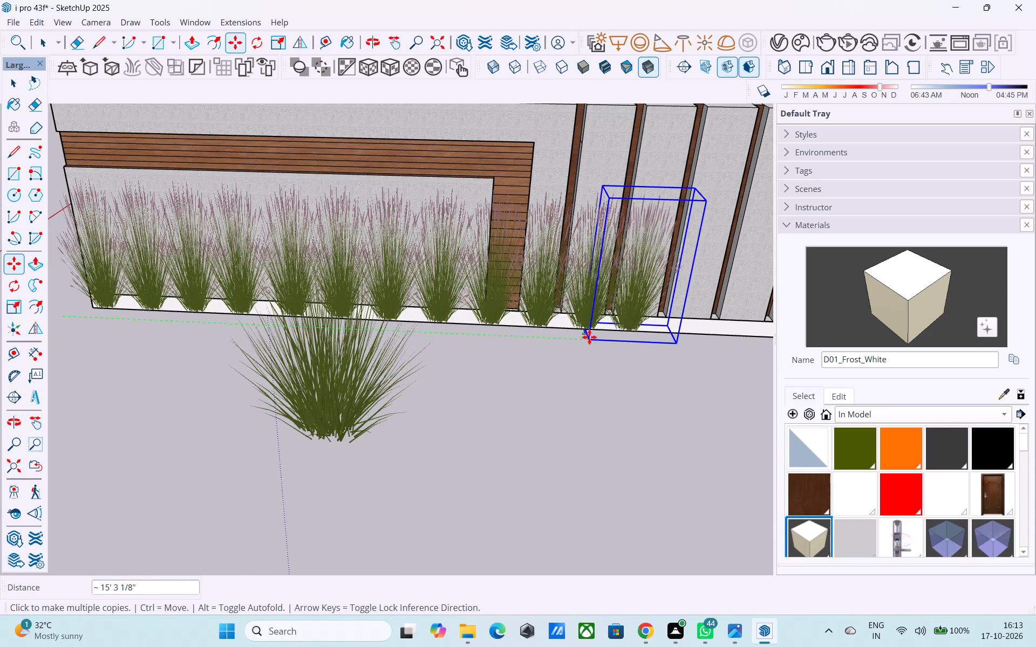
click(591, 337)
scroll(300, 279, down, 5)
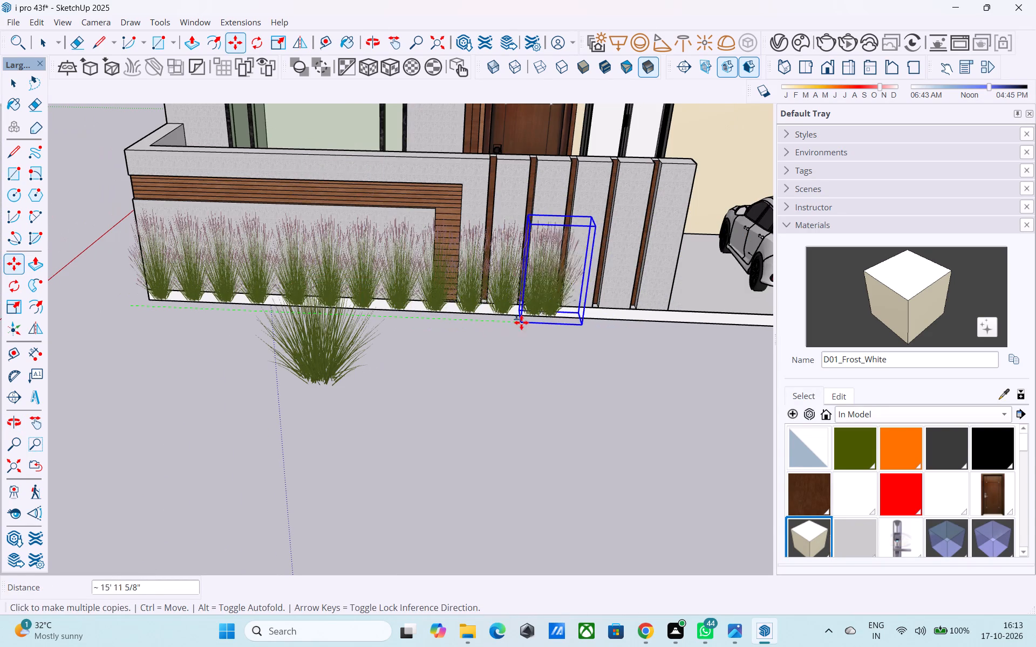
scroll(546, 325, up, 7)
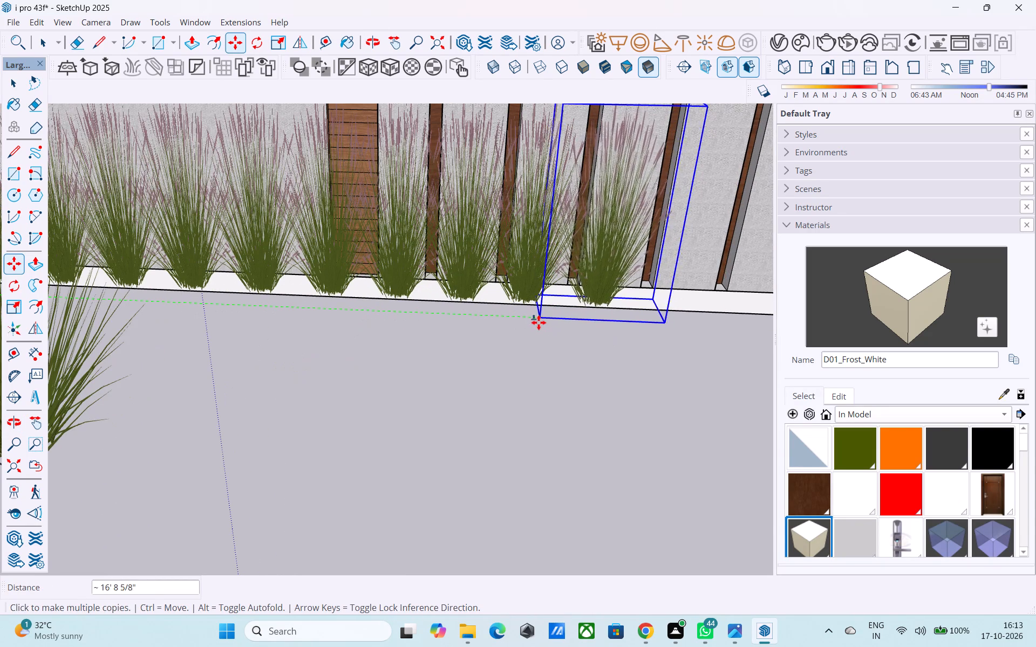
click(533, 322)
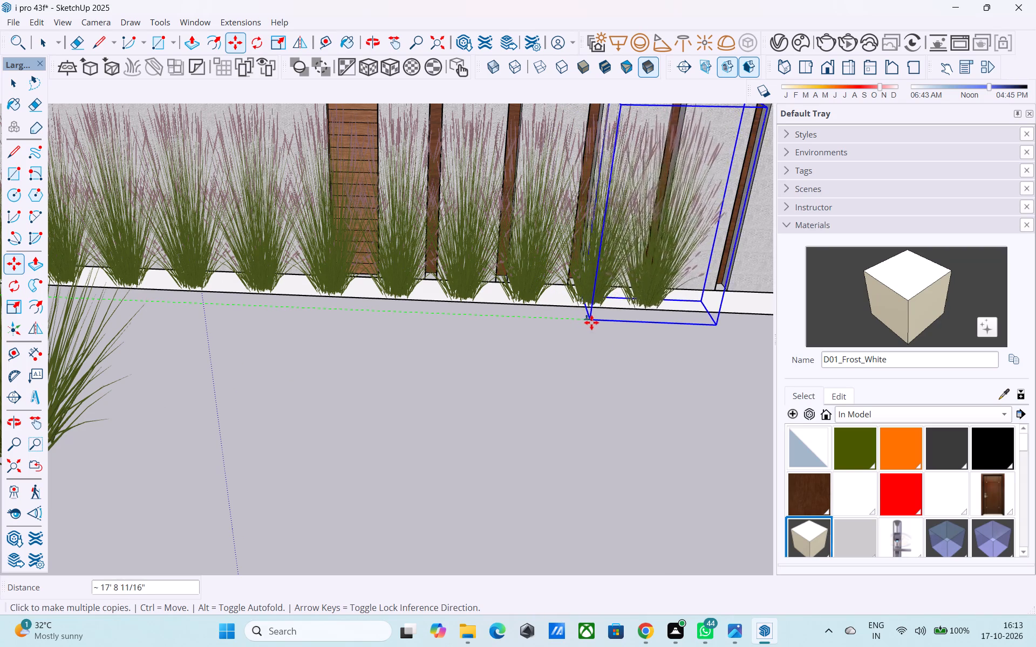
click(600, 322)
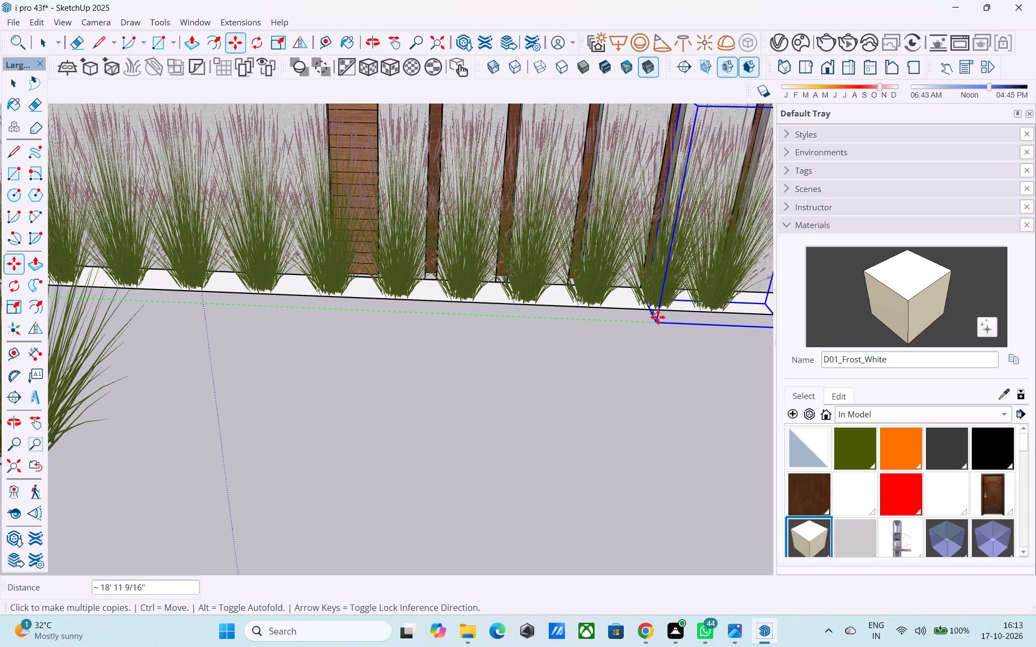
click(667, 317)
scroll(280, 300, down, 5)
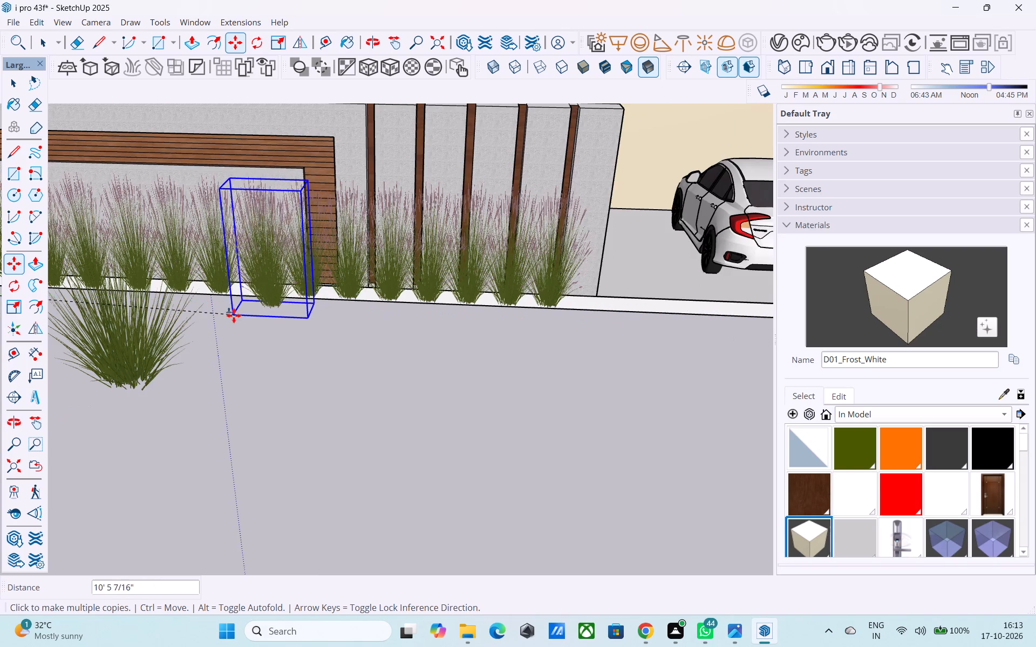
scroll(240, 316, down, 10)
key(space)
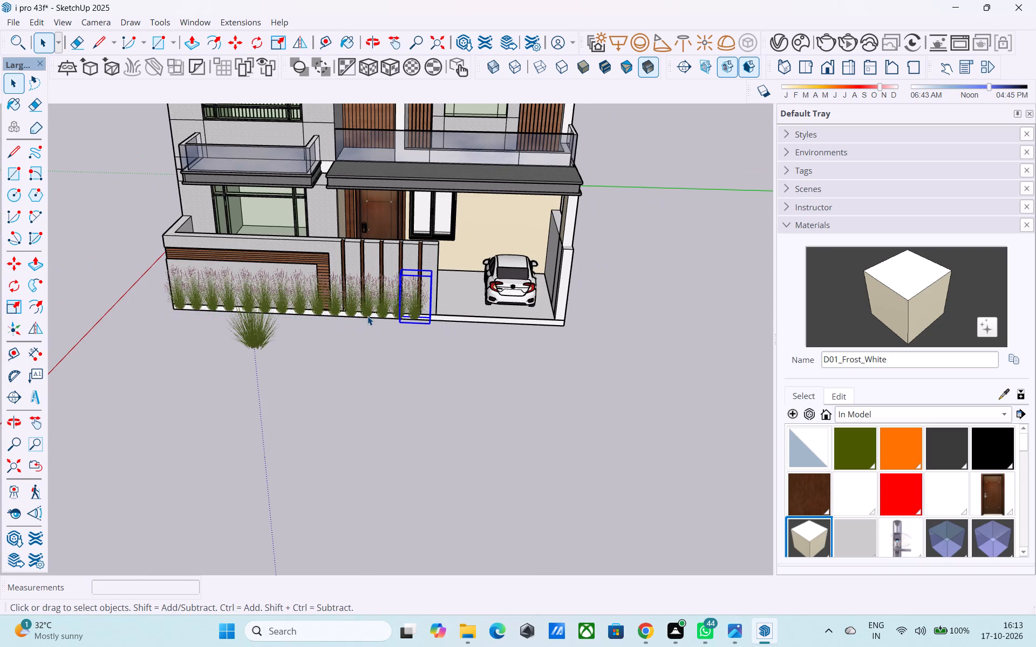
Delete the larger leftover grass plant standing on the open ground in front of the row.
click(235, 335)
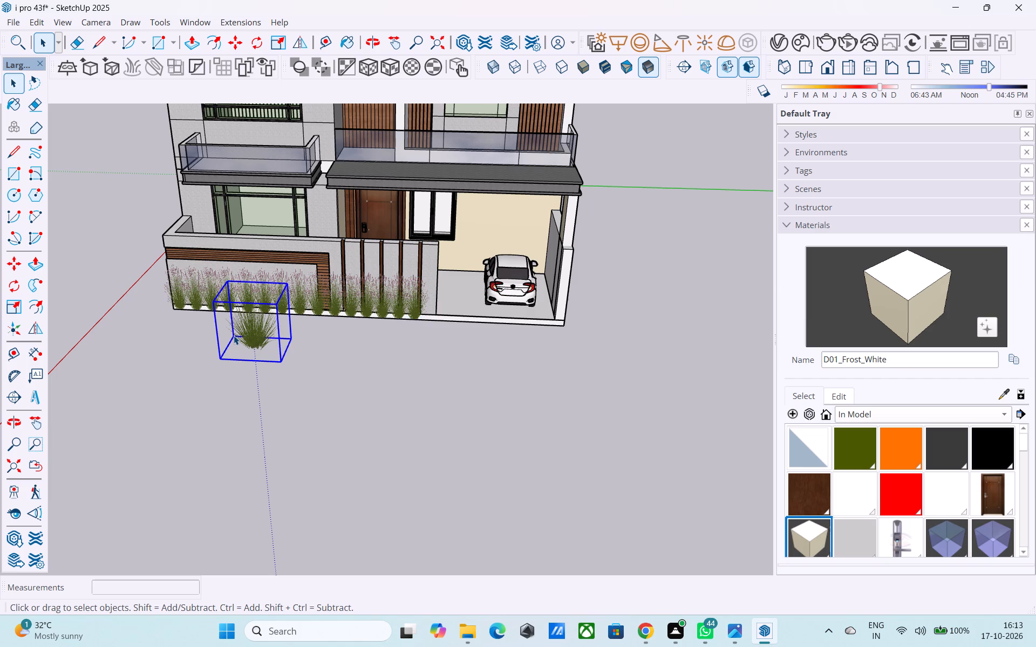
key(Delete)
Save the model, purging its unused items.
scroll(228, 343, down, 9)
middle_drag(257, 371, 327, 264)
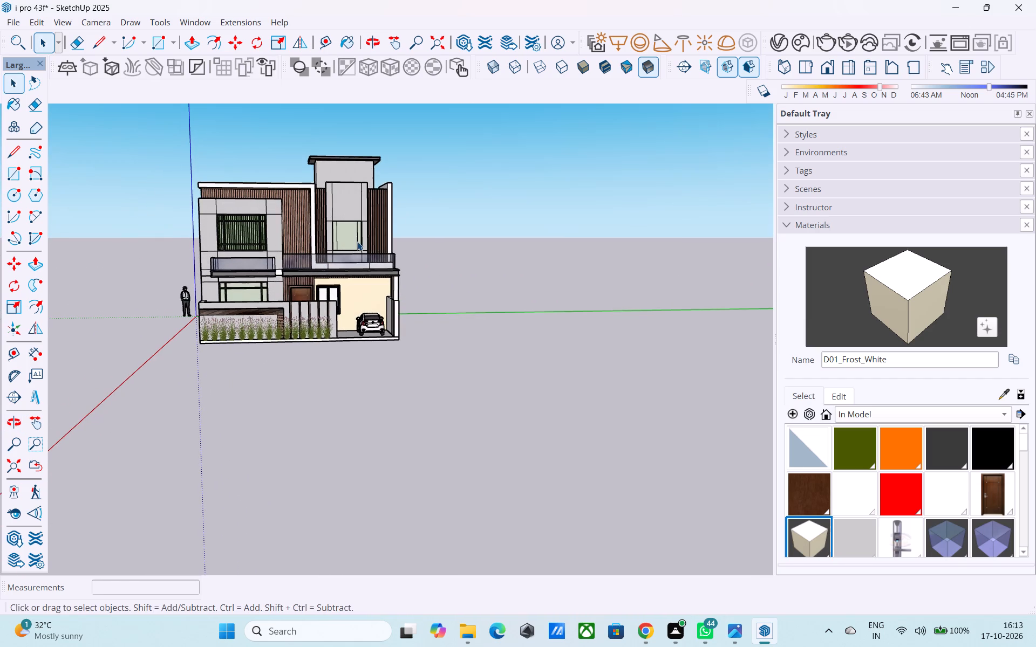
middle_drag(332, 246, 468, 265)
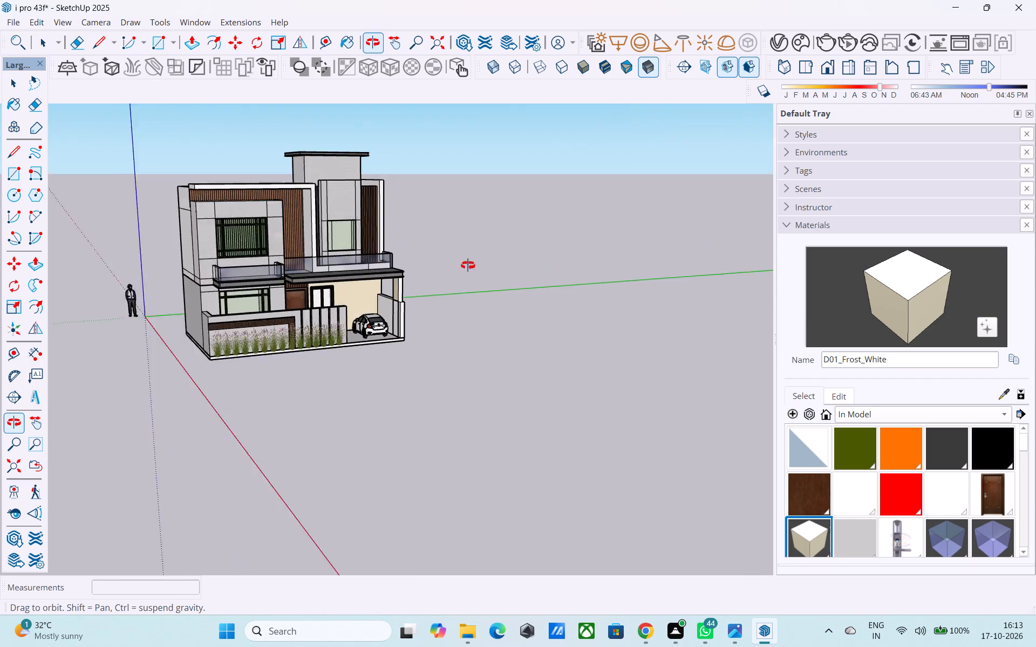
middle_drag(468, 265, 508, 265)
middle_drag(384, 350, 401, 321)
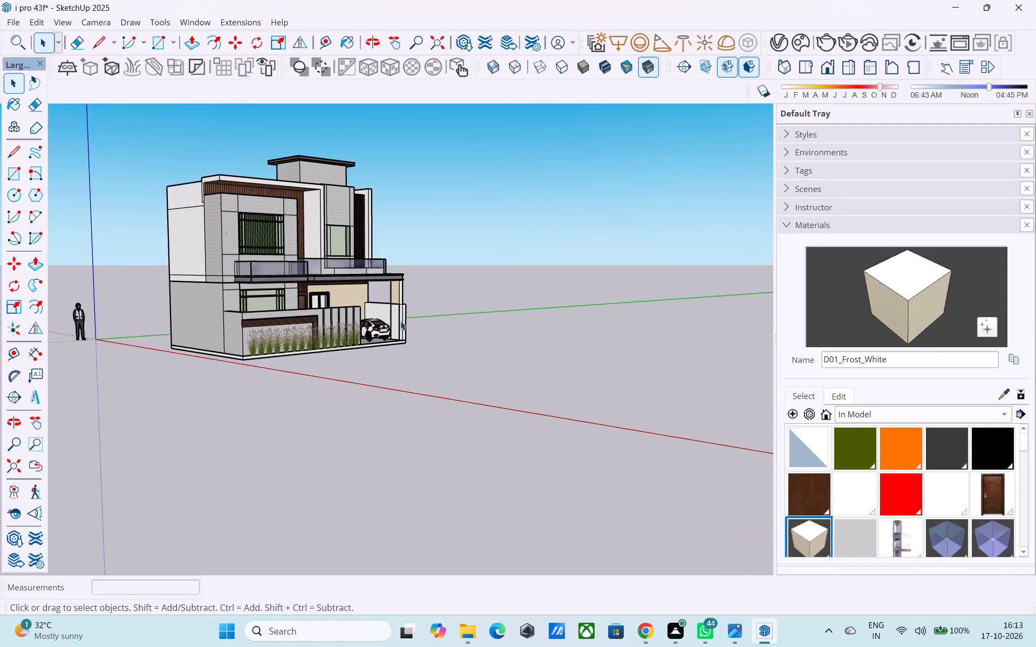
key(ctrl+s)
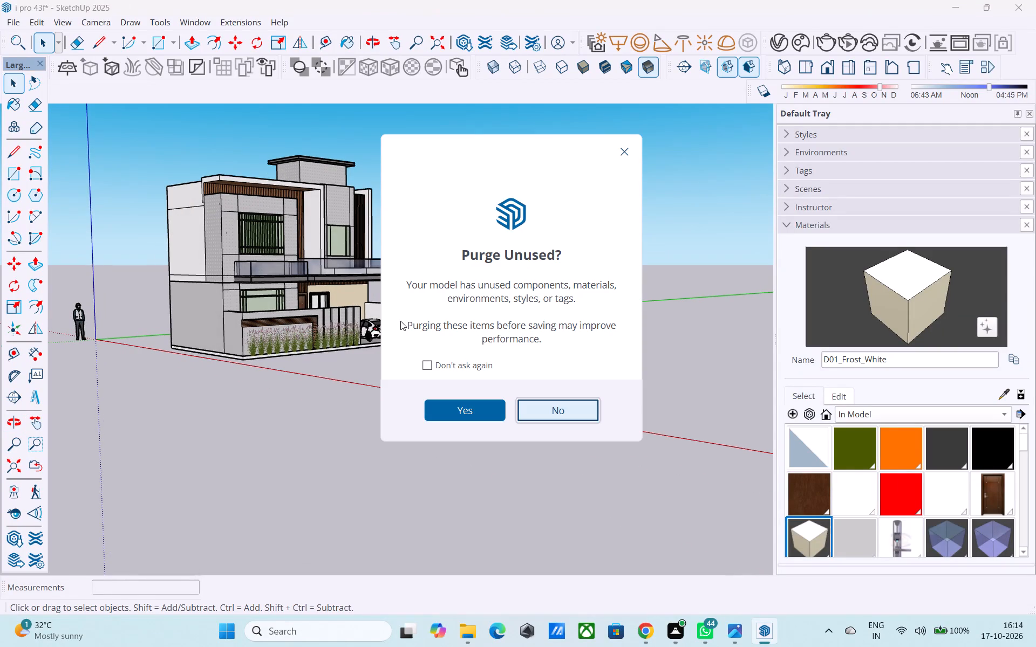
click(444, 406)
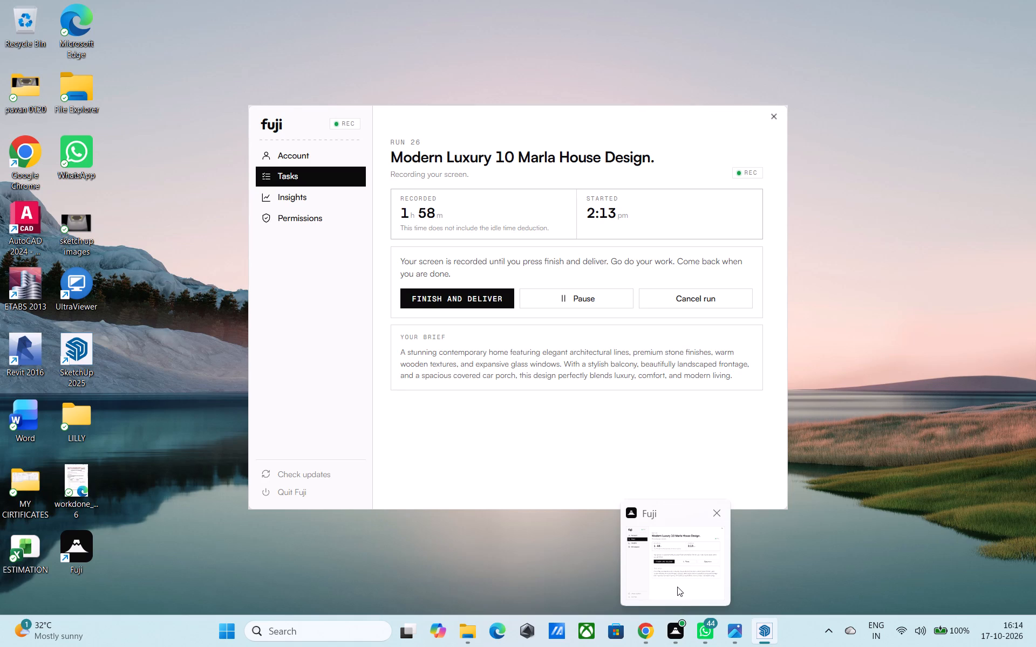
Examine the house's front façade, balconies and planted boundary wall for surfaces still without a finish.
scroll(515, 526, down, 5)
middle_drag(517, 495, 392, 526)
scroll(359, 358, up, 5)
middle_drag(331, 336, 312, 314)
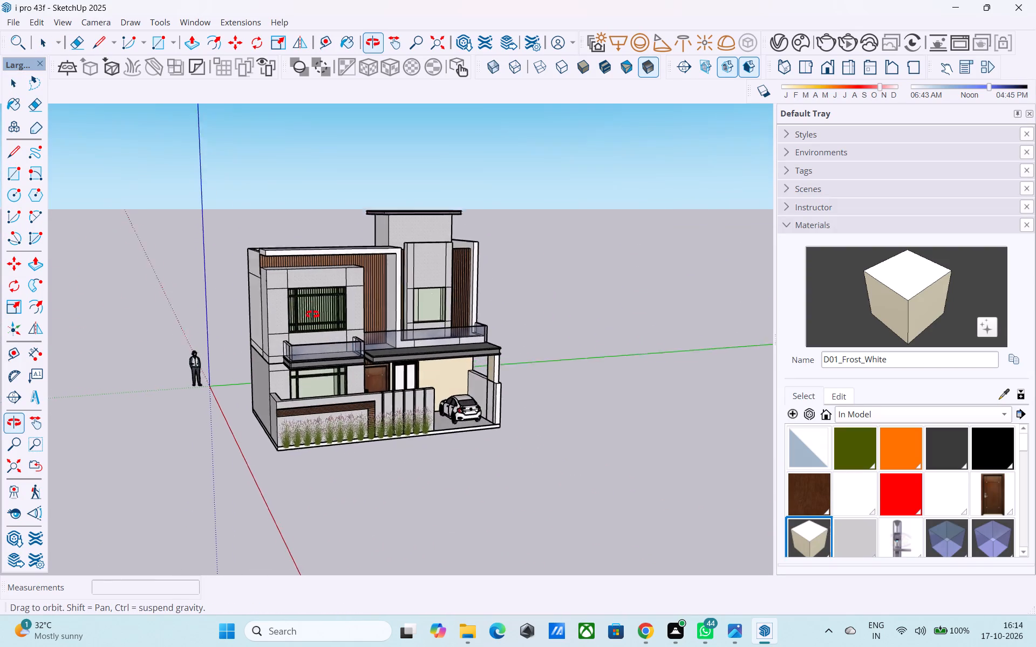
middle_drag(312, 314, 150, 288)
scroll(248, 277, up, 4)
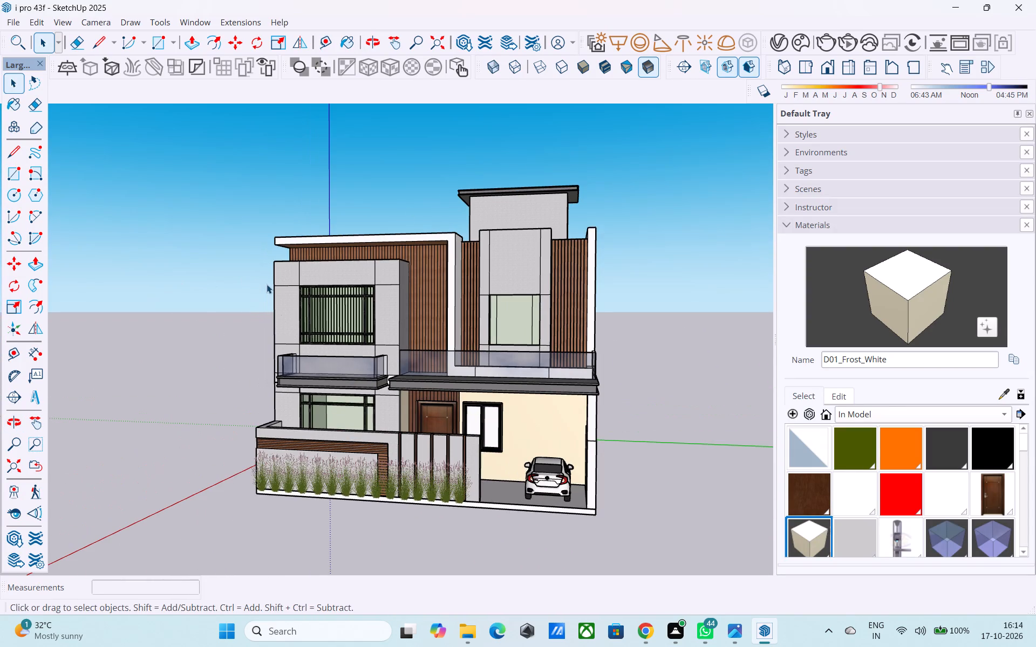
scroll(394, 329, up, 4)
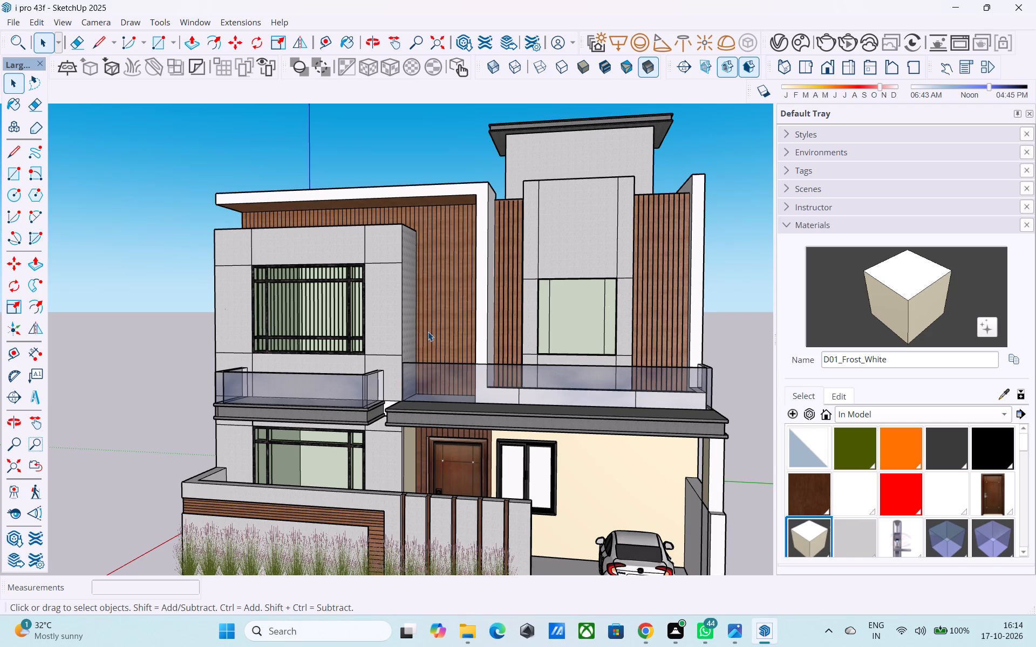
scroll(428, 332, down, 6)
middle_drag(429, 333, 475, 339)
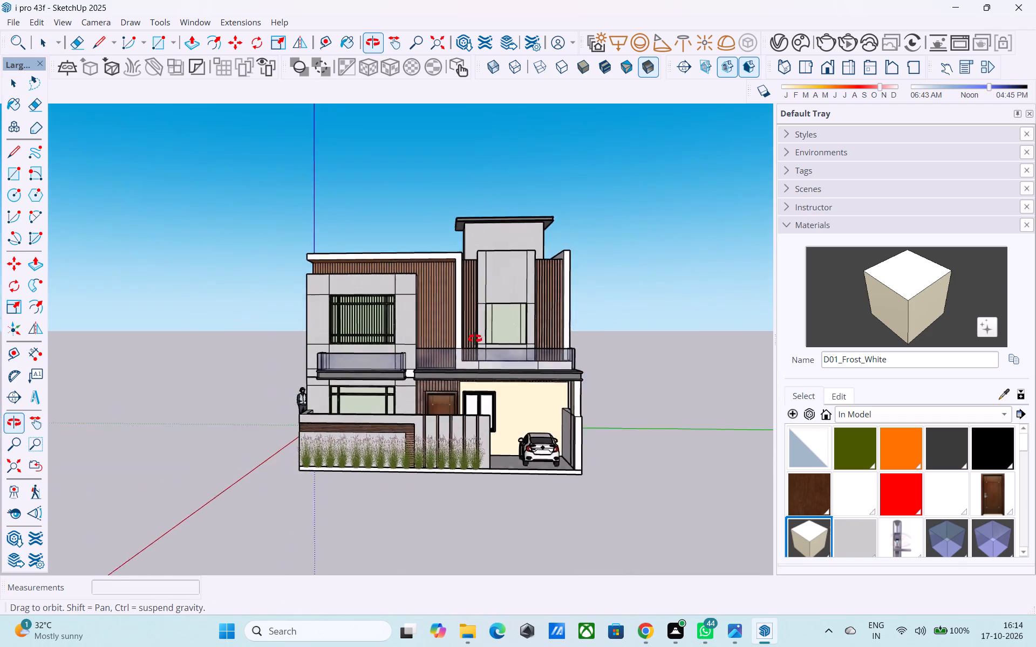
middle_drag(475, 339, 473, 344)
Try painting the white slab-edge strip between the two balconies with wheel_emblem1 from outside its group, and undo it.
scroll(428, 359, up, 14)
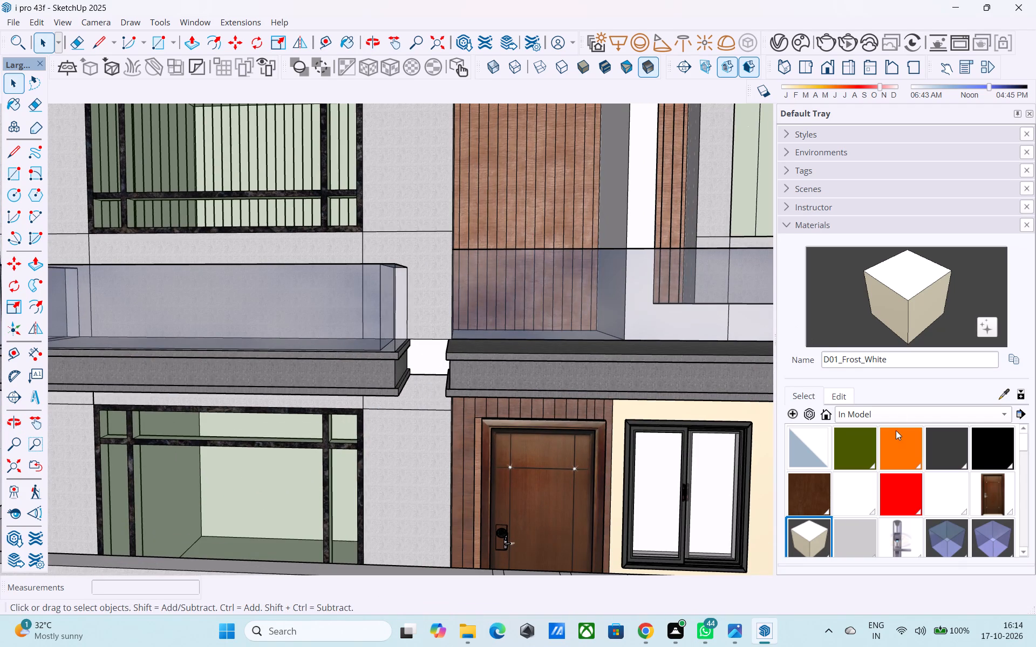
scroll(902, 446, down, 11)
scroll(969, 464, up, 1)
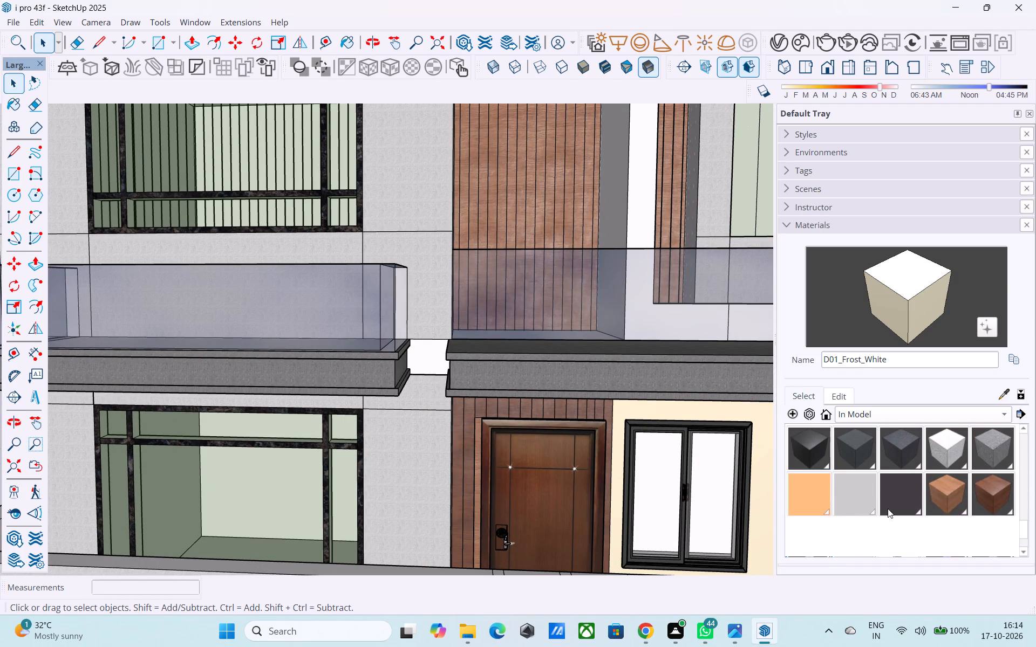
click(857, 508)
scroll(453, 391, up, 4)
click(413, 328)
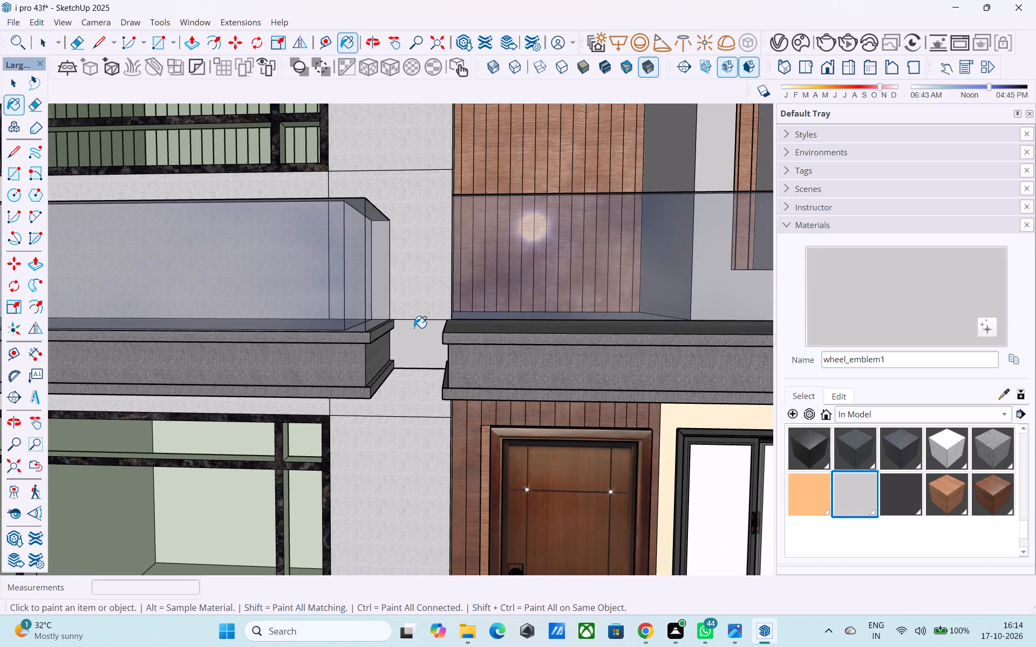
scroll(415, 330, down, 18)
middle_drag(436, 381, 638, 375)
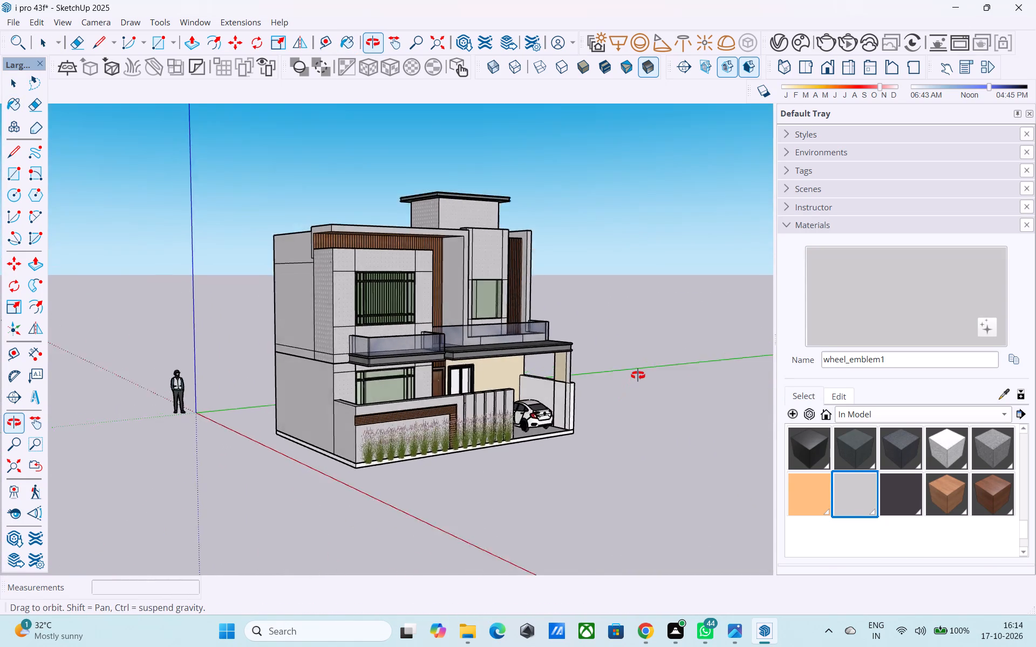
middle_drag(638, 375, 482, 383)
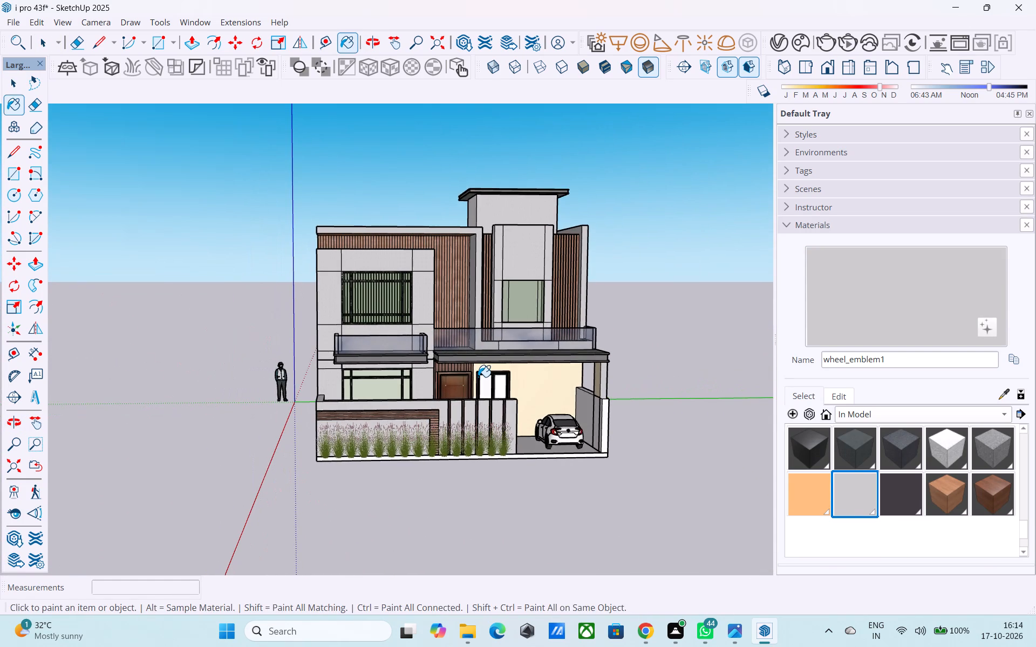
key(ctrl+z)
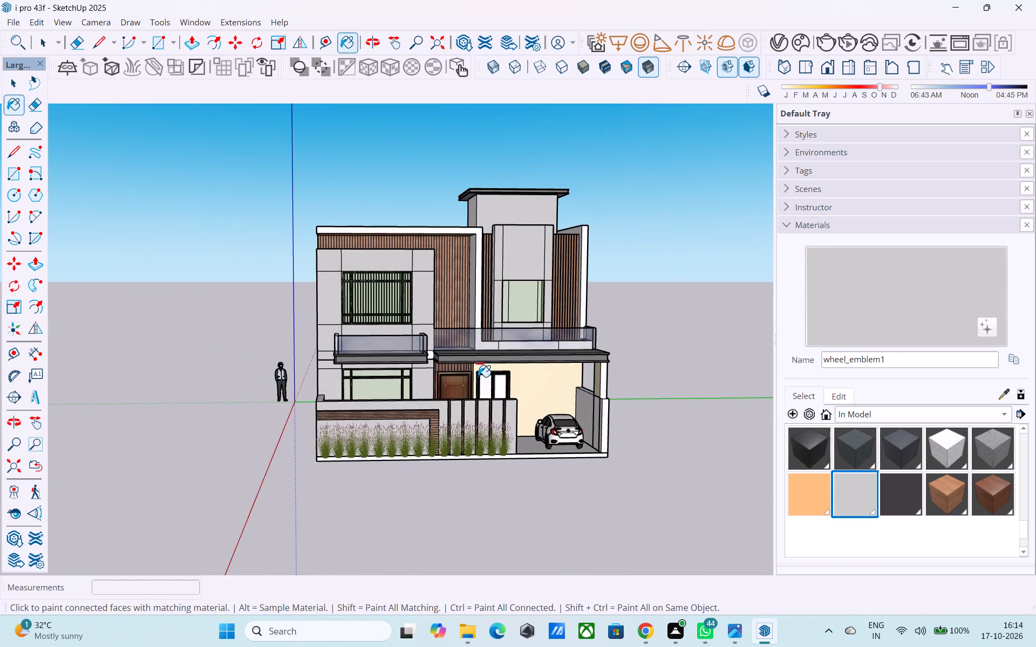
Inside its group, paint only the white slab-edge face between the two balconies with the grey wheel_emblem1 material.
key(space)
scroll(468, 365, up, 7)
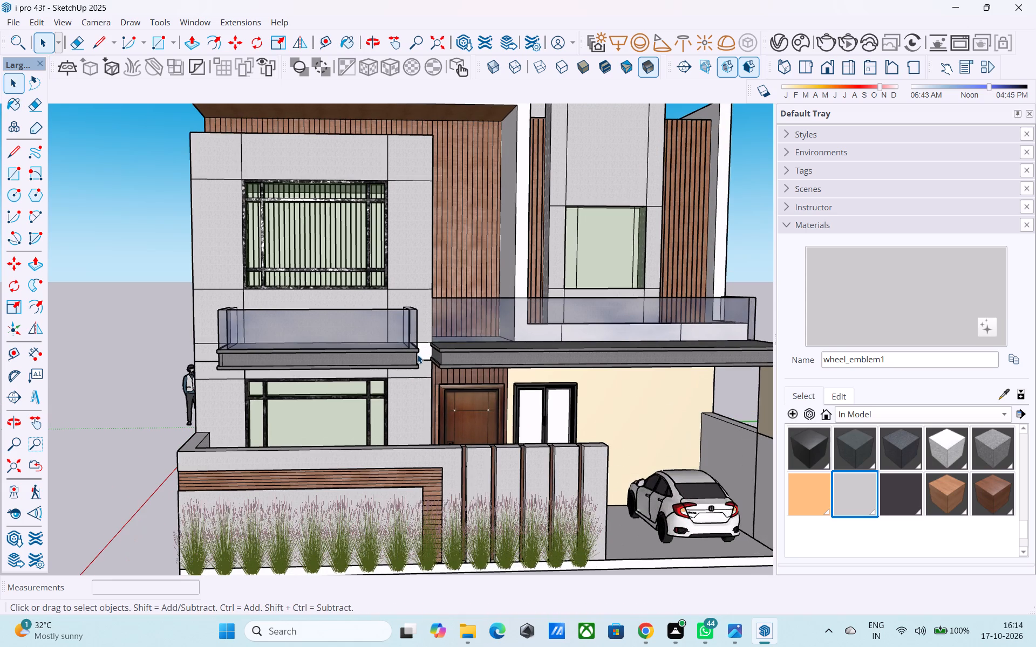
middle_drag(417, 354, 377, 349)
scroll(379, 351, up, 6)
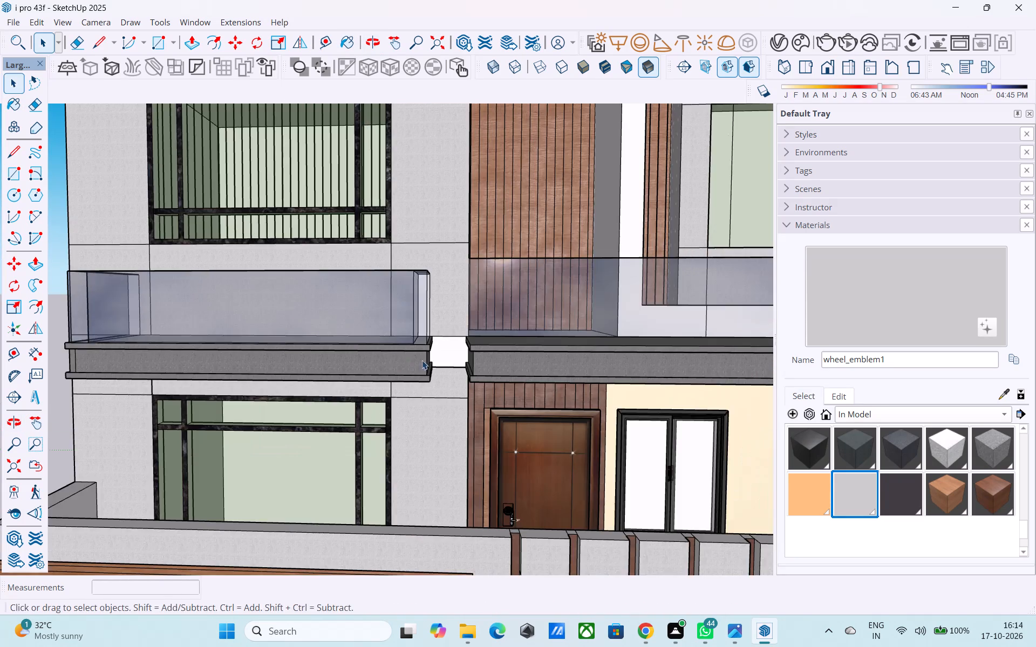
scroll(458, 361, up, 3)
double_click(452, 359)
click(445, 354)
middle_drag(445, 354, 446, 349)
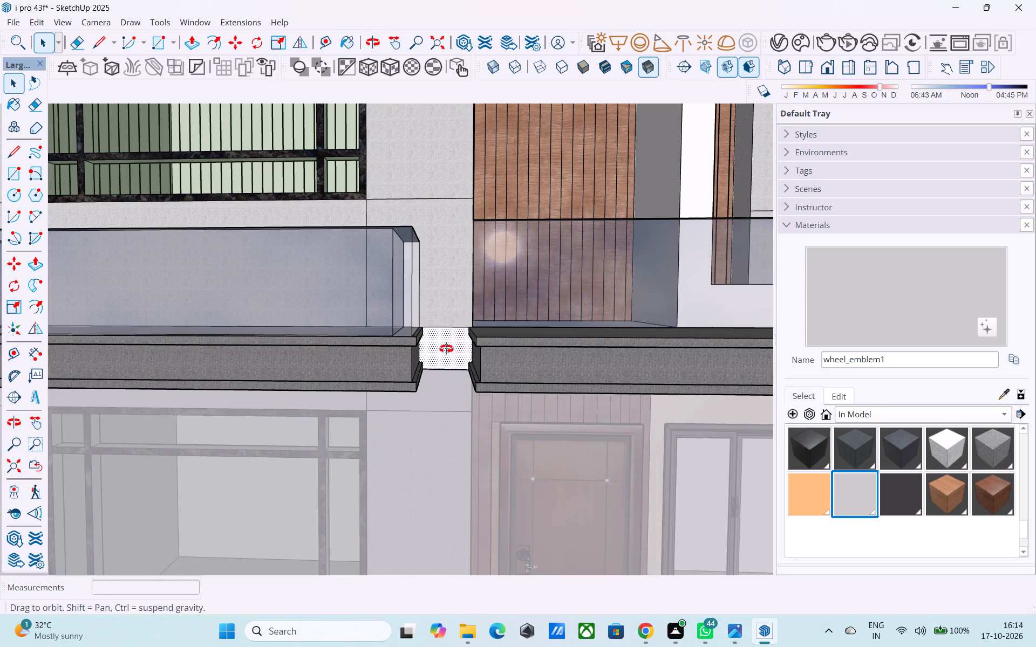
middle_drag(446, 349, 376, 383)
scroll(376, 383, up, 1)
scroll(377, 383, down, 9)
middle_drag(388, 407, 456, 415)
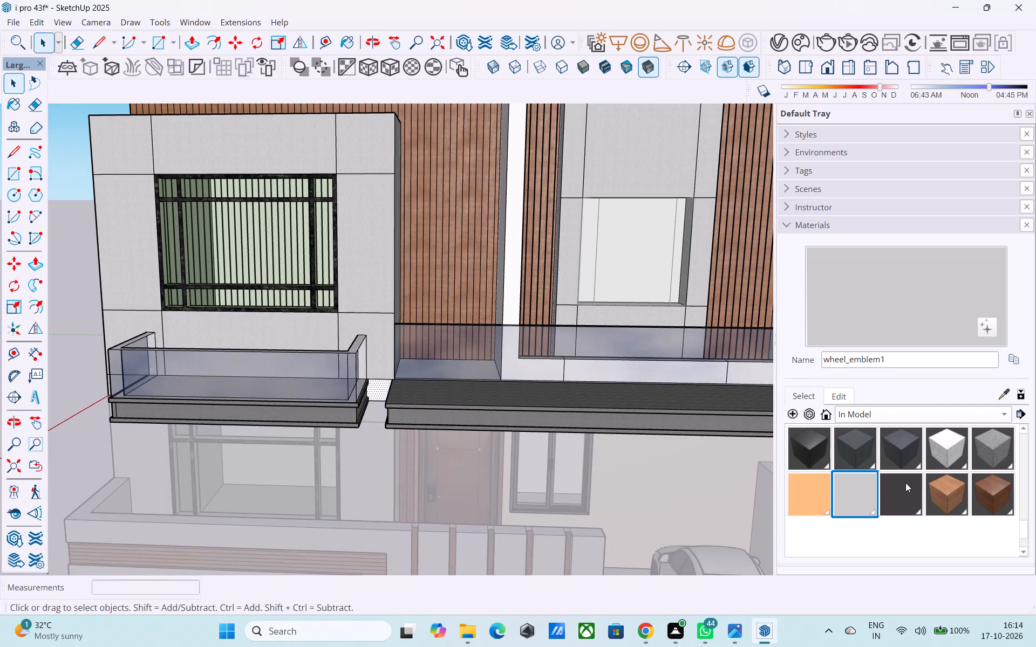
click(865, 499)
scroll(367, 396, up, 4)
click(383, 390)
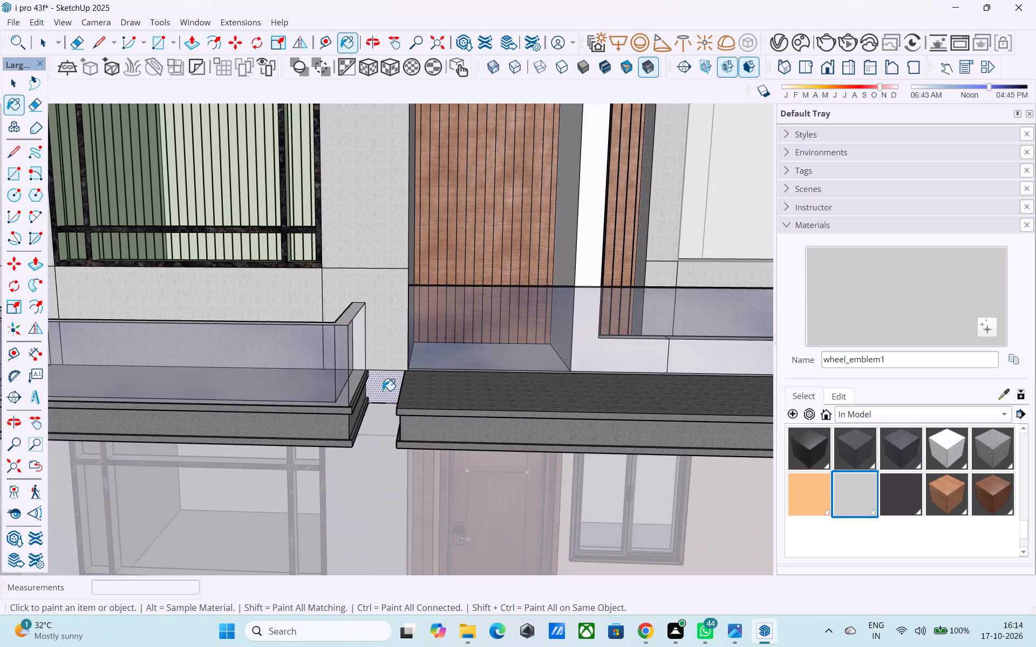
scroll(384, 386, down, 19)
key(space)
click(601, 356)
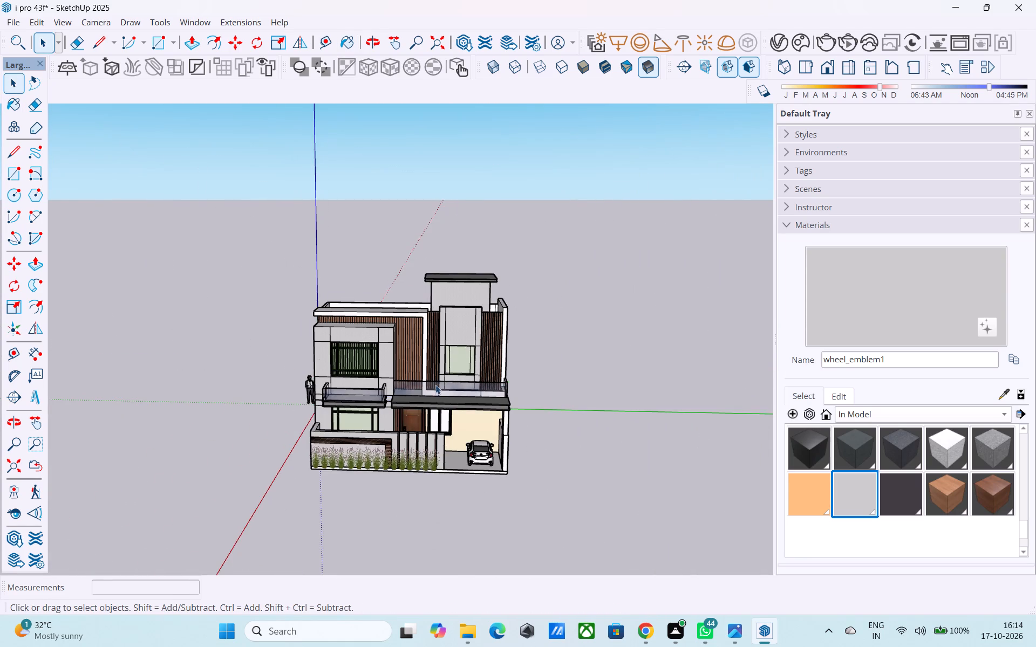
Examine the whole house from the front, above and both sides for unpainted surfaces.
middle_drag(435, 385, 445, 336)
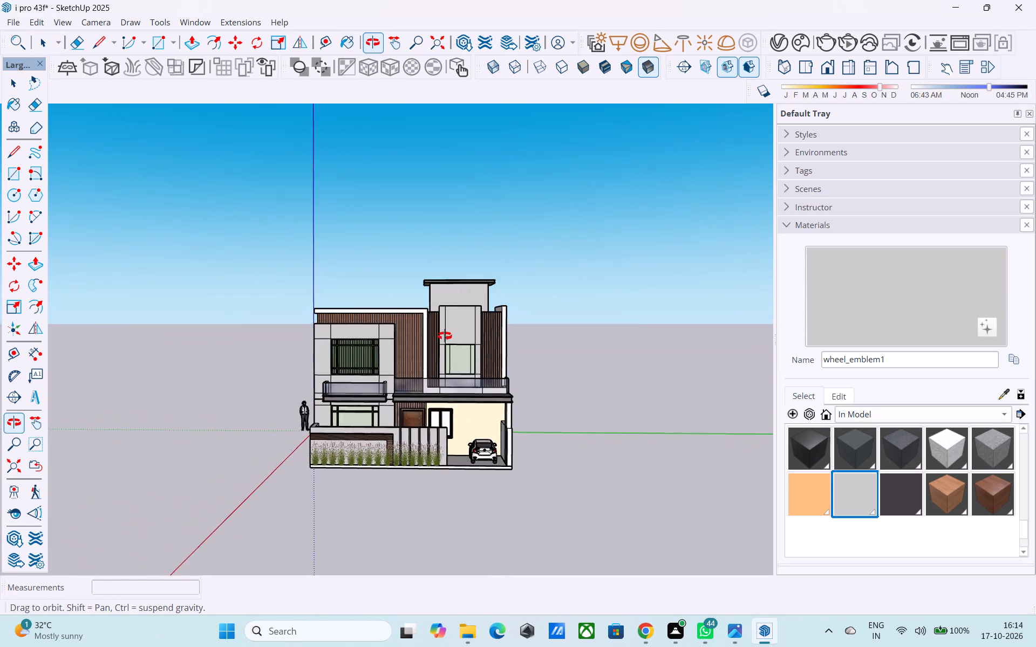
middle_drag(445, 336, 469, 313)
middle_click(469, 313)
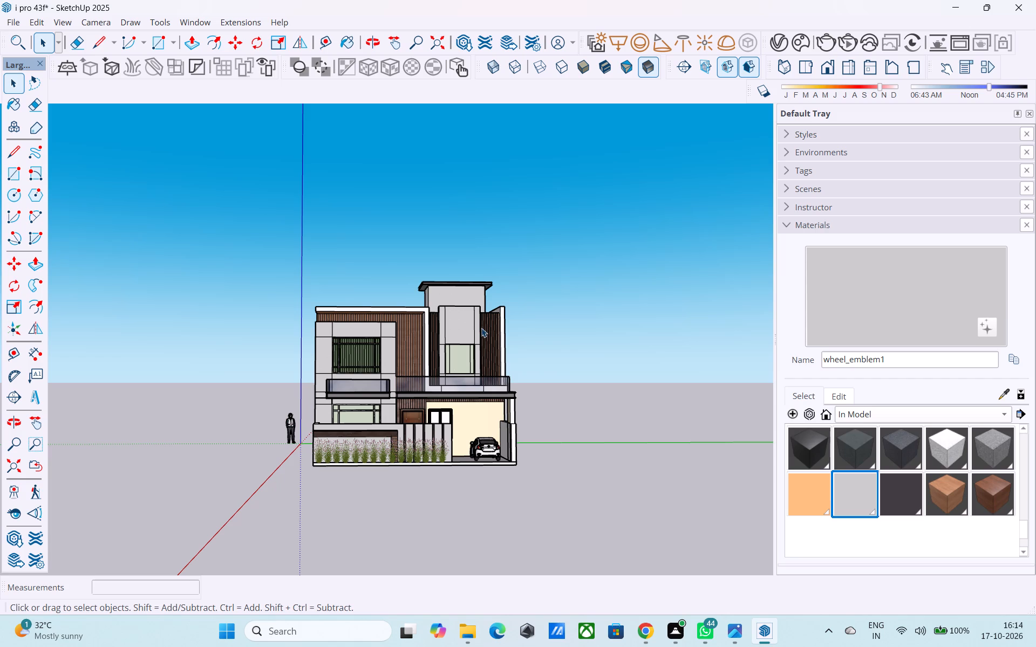
scroll(480, 327, down, 4)
middle_drag(435, 369, 277, 484)
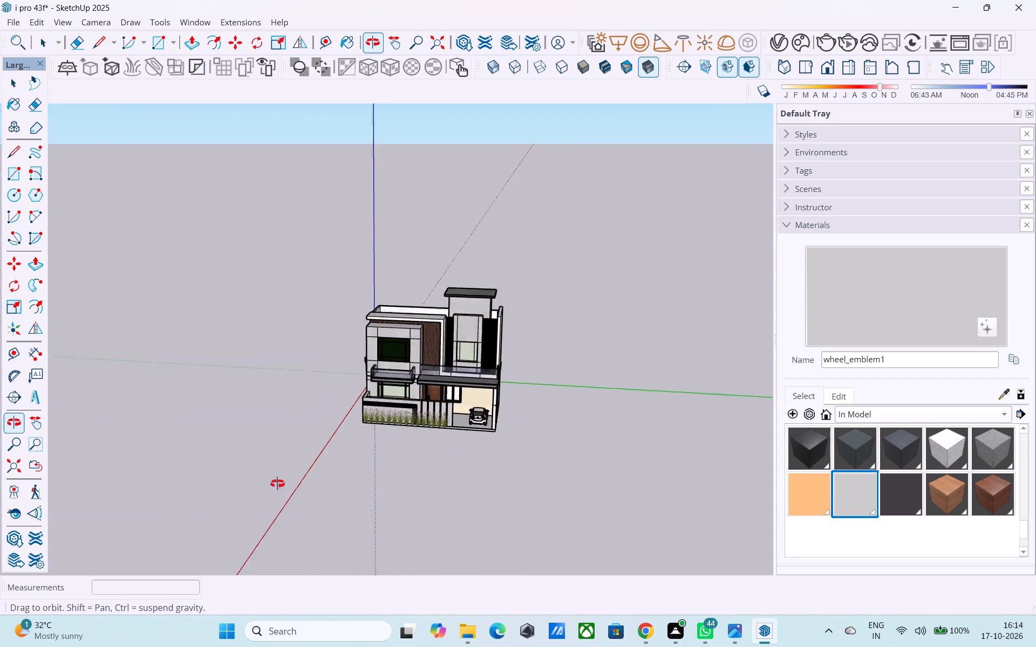
middle_drag(277, 484, 228, 487)
scroll(386, 342, up, 6)
middle_drag(440, 331, 245, 516)
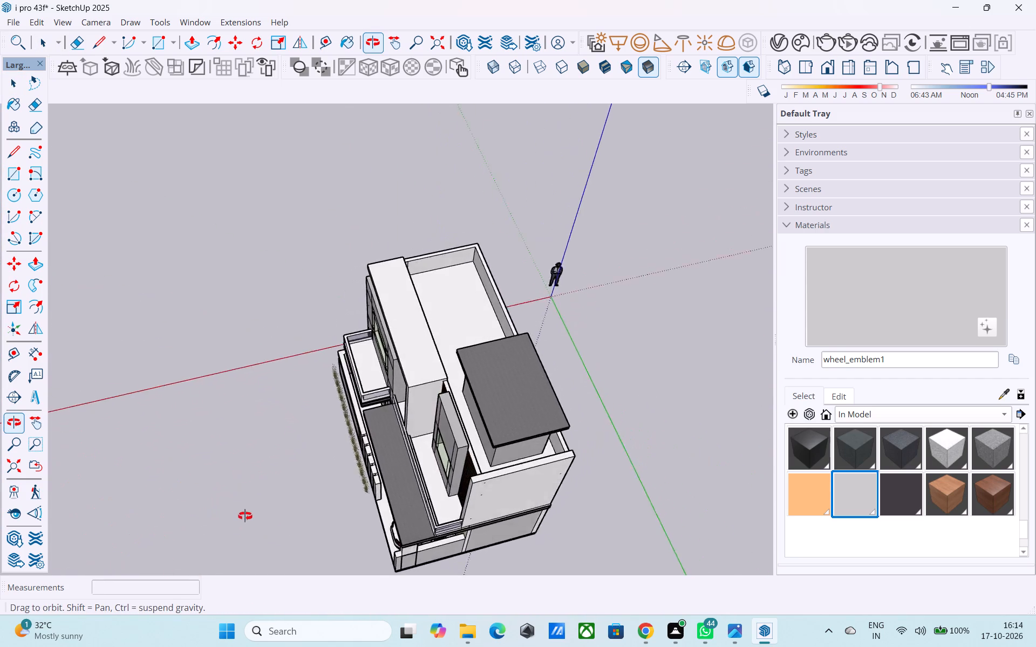
middle_drag(245, 516, 281, 423)
middle_drag(381, 393, 670, 313)
middle_drag(397, 380, 612, 333)
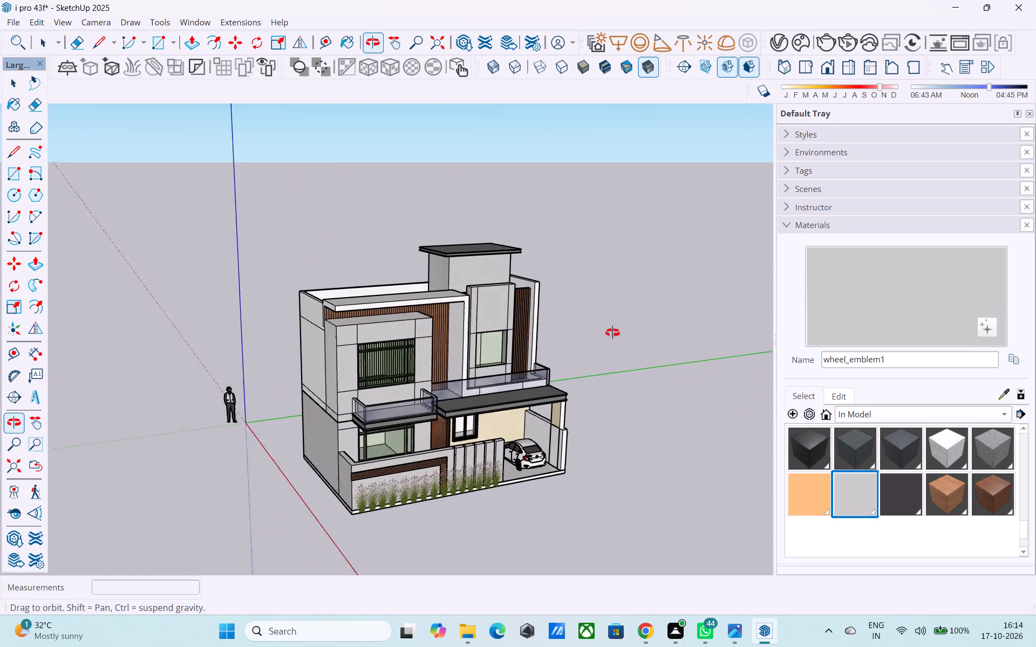
middle_drag(612, 333, 585, 295)
middle_drag(569, 302, 503, 376)
scroll(519, 353, up, 3)
scroll(618, 396, down, 5)
middle_drag(619, 401, 214, 402)
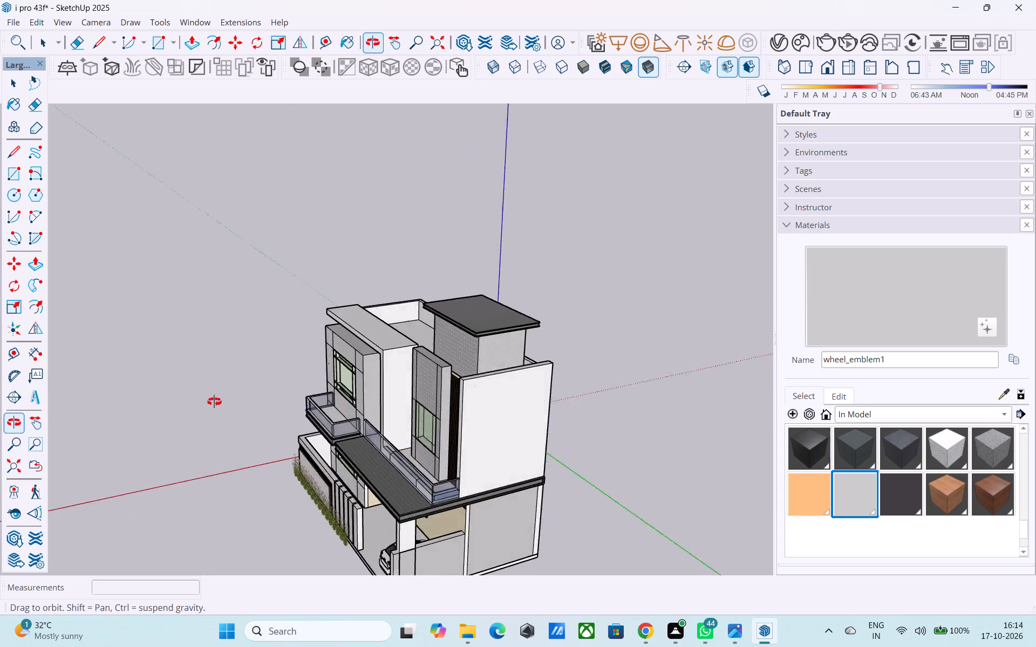
middle_drag(214, 402, 269, 319)
Paint the white end face of the finned front boundary wall, beside the car porch, with wheel_emblem1.
scroll(331, 476, up, 5)
middle_drag(536, 477, 481, 413)
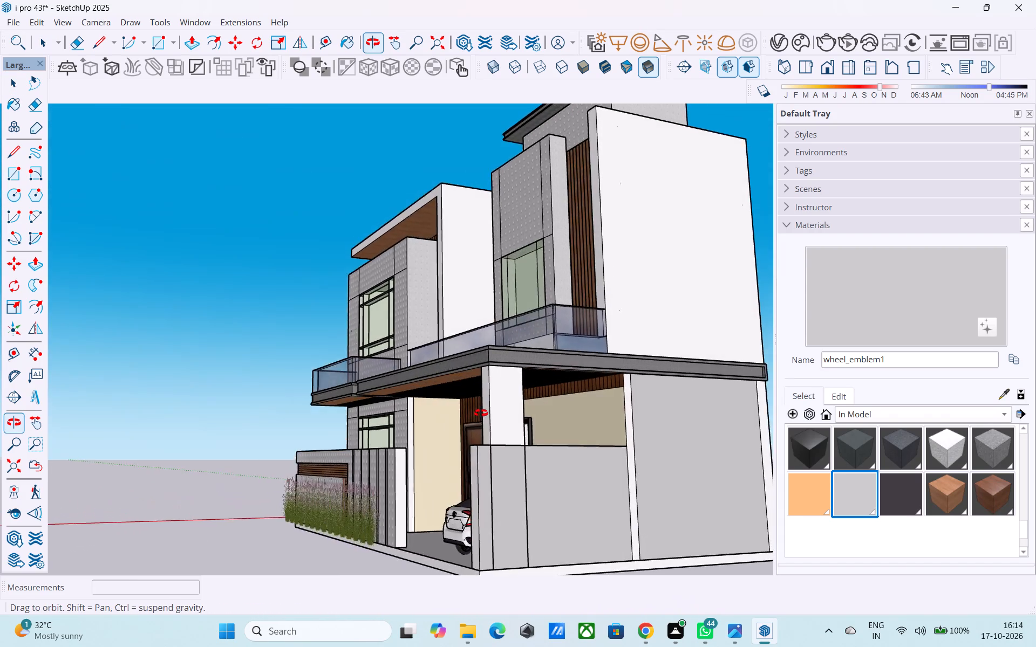
middle_drag(481, 413, 411, 420)
click(853, 504)
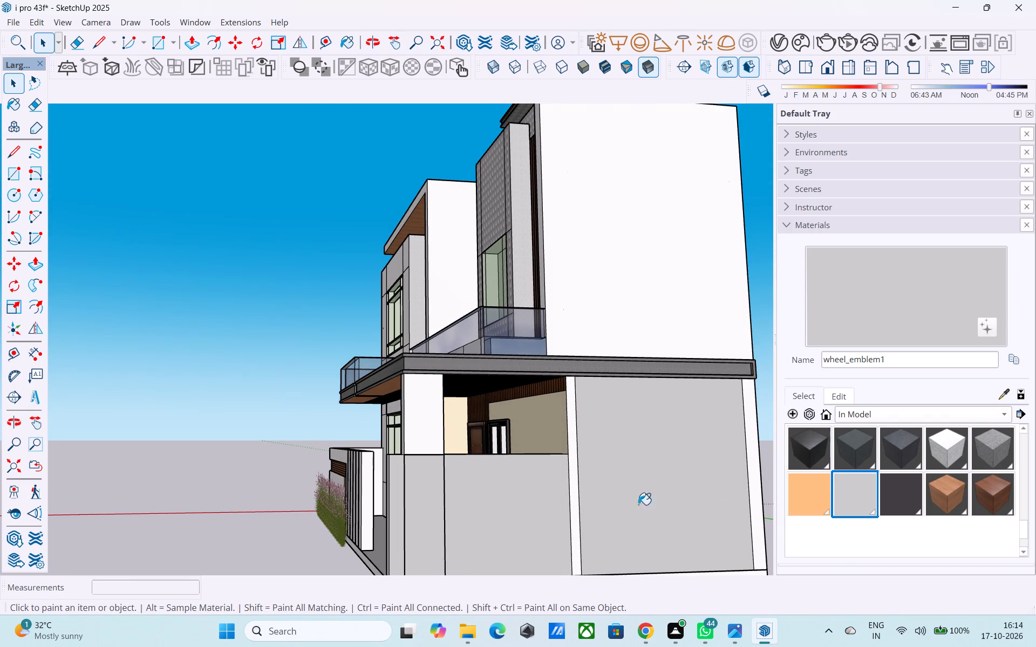
click(366, 503)
Examine the painted exterior from the car porch side round to the front.
scroll(366, 503, down, 3)
middle_drag(366, 503, 481, 527)
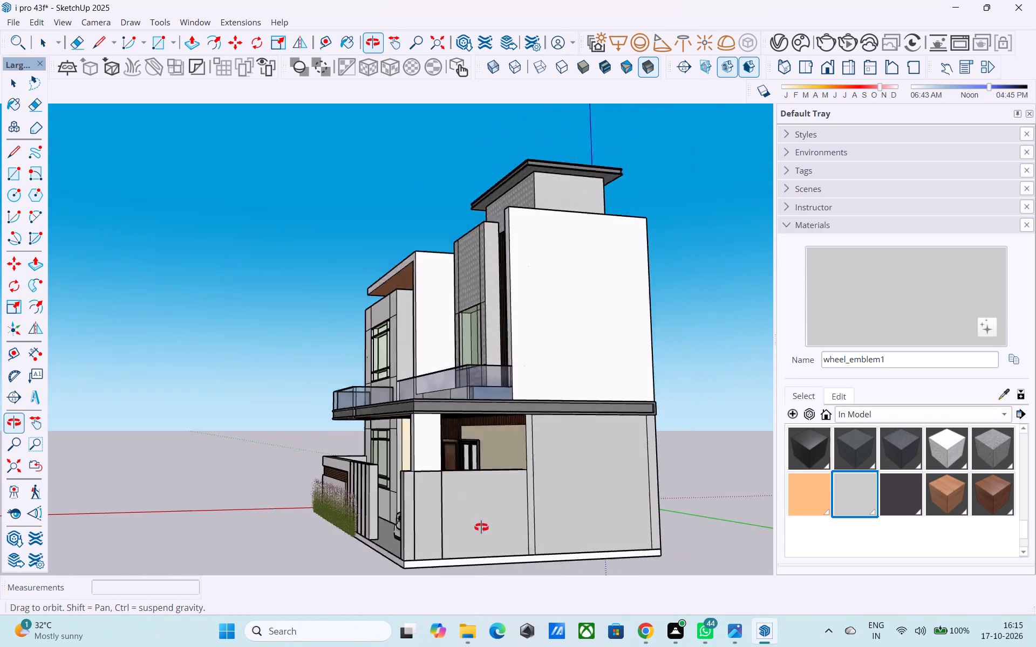
middle_drag(481, 527, 732, 536)
middle_drag(339, 500, 748, 521)
middle_drag(124, 499, 25, 497)
middle_click(4, 497)
middle_drag(541, 460, 299, 462)
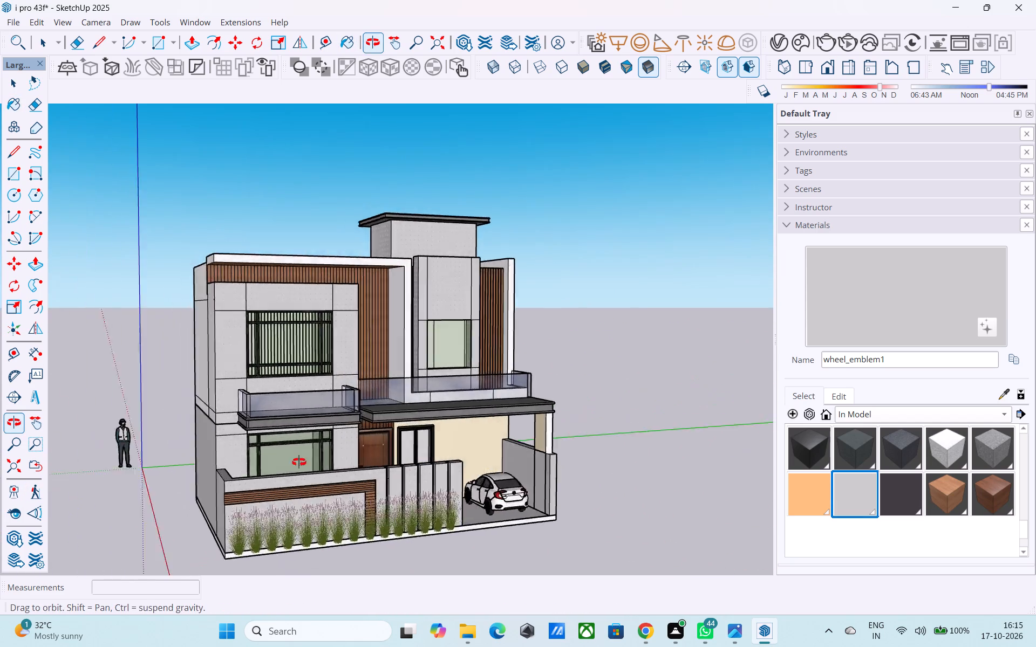
middle_drag(299, 462, 175, 462)
middle_drag(742, 418, 647, 545)
middle_drag(664, 540, 676, 533)
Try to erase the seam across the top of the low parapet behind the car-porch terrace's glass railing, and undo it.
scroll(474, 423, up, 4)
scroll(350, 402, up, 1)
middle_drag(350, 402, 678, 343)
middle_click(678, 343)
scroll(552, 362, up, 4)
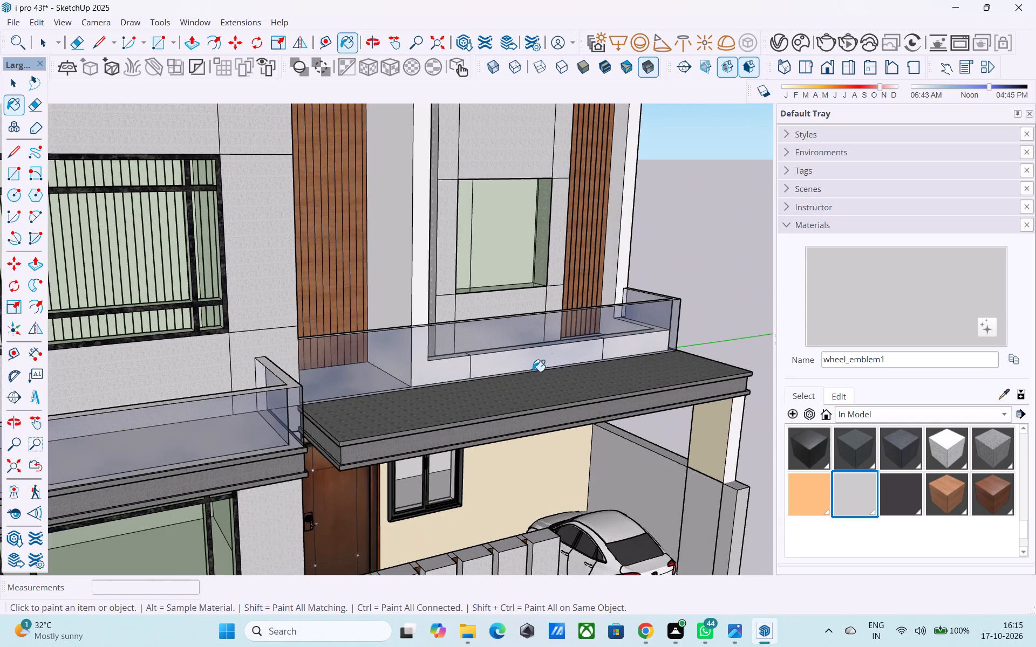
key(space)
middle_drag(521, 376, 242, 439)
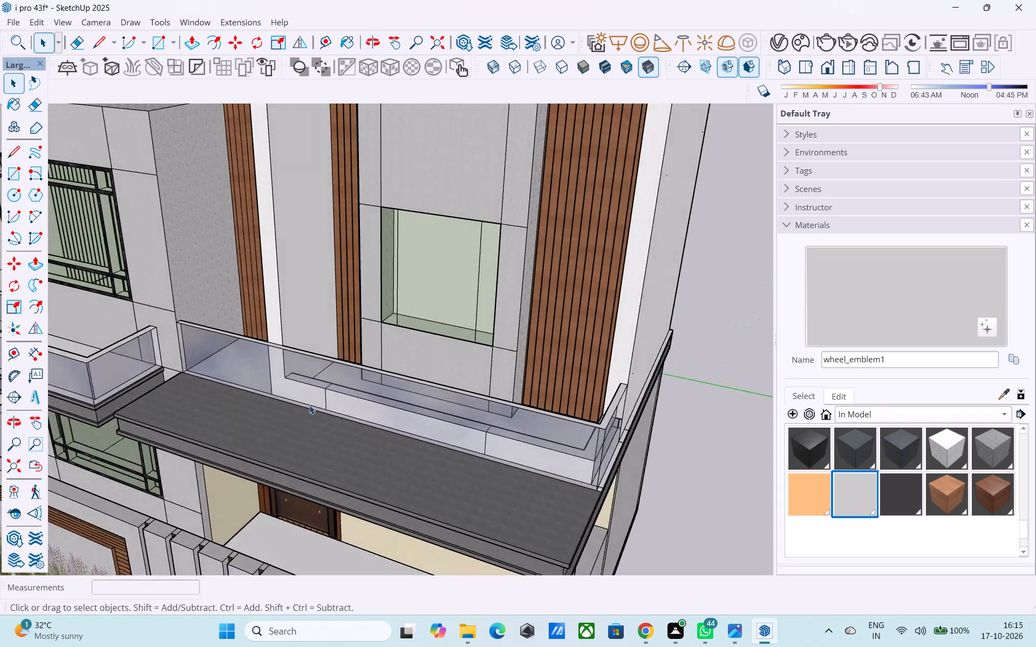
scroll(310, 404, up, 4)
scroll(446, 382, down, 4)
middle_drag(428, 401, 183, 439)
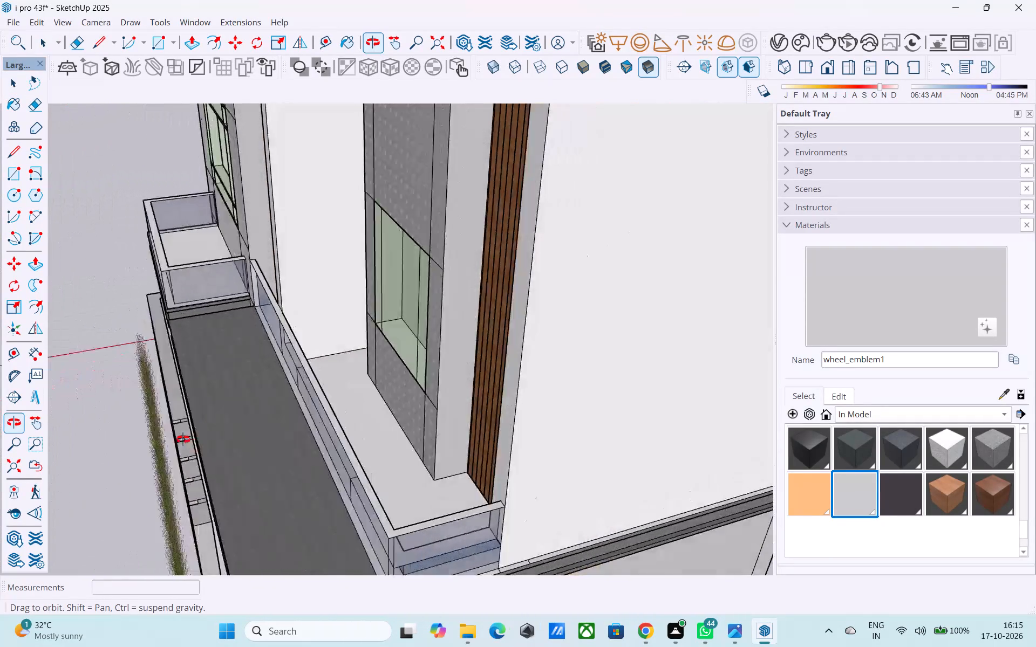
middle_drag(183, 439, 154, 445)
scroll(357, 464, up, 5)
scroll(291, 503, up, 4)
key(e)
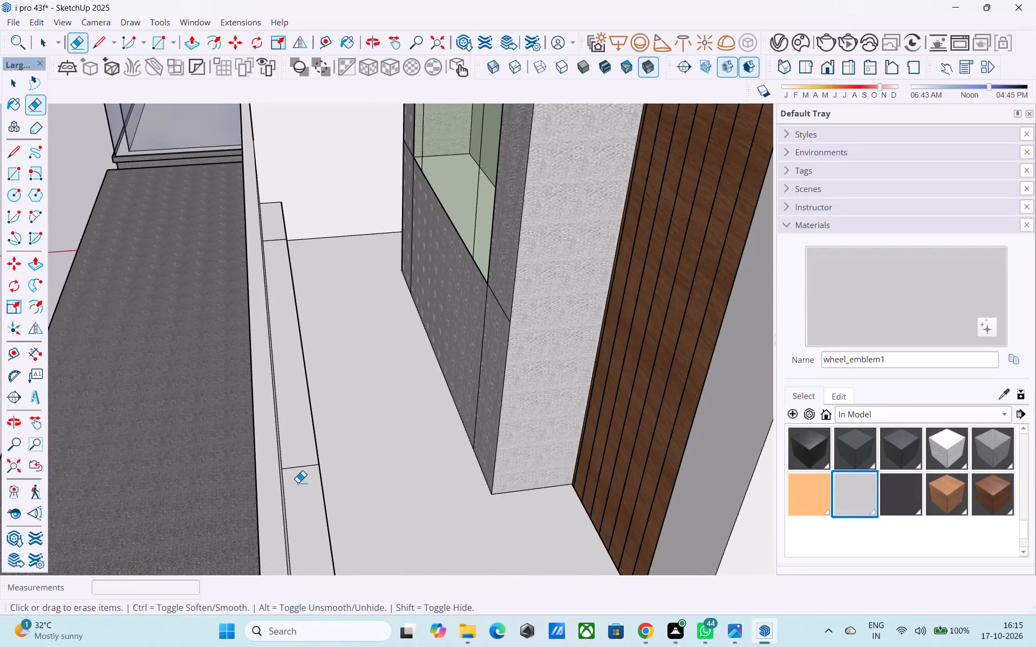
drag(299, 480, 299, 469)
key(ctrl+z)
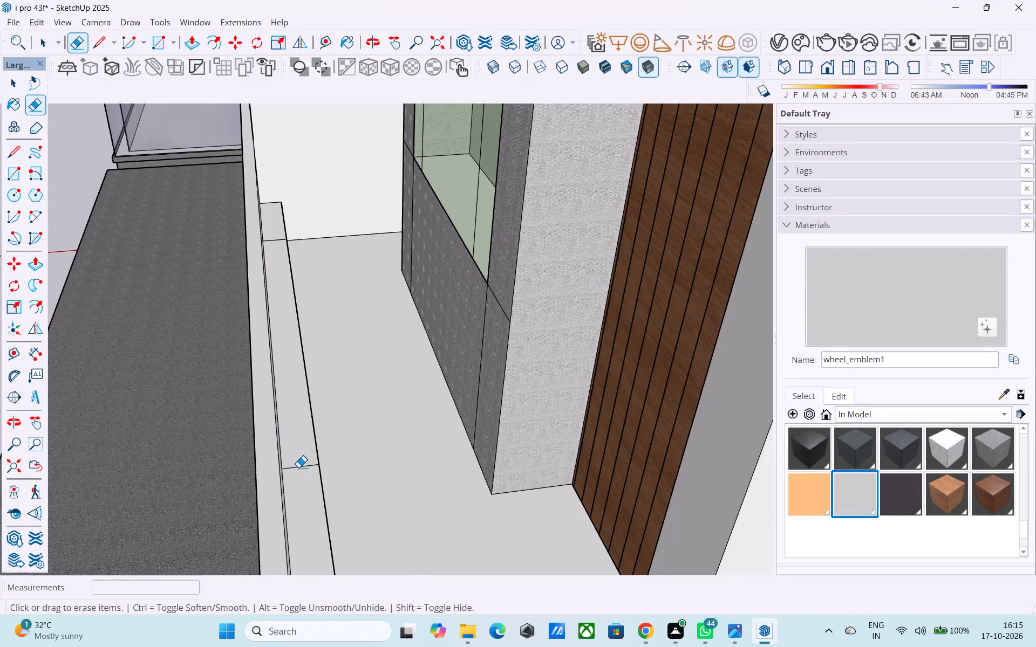
Inside its group, erase the two seam edges across the top of the low parapet behind the terrace's glass railing.
key(space)
double_click(298, 467)
scroll(298, 467, up, 2)
key(e)
click(299, 468)
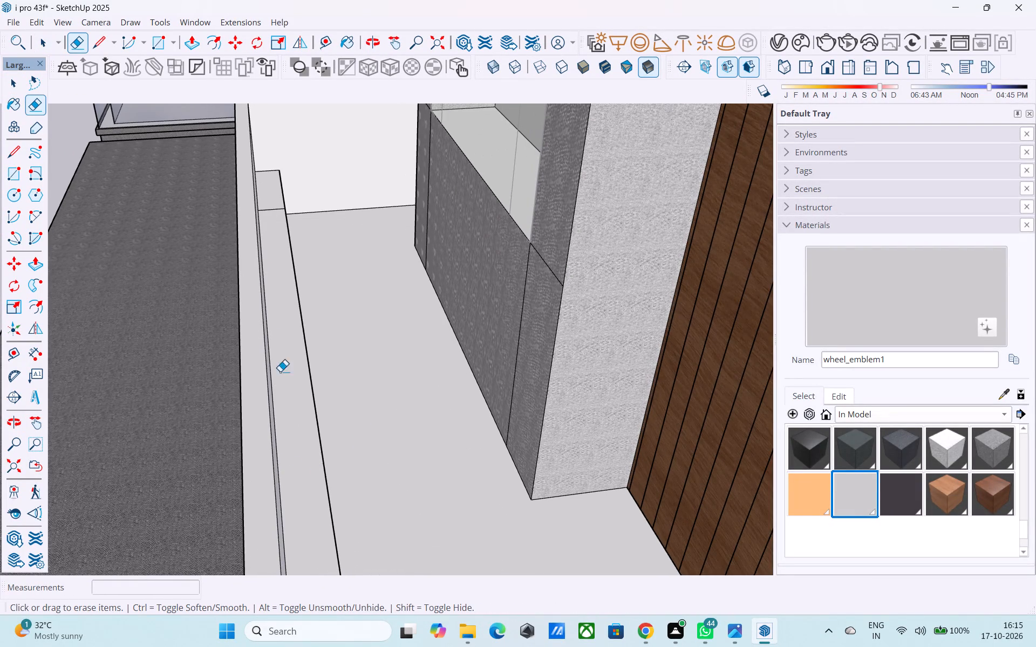
click(267, 210)
scroll(335, 281, down, 6)
key(space)
Erase the two vertical seam edges on the low parapet's inner face, undoing the stray erasure that removes its face.
middle_drag(356, 309, 339, 301)
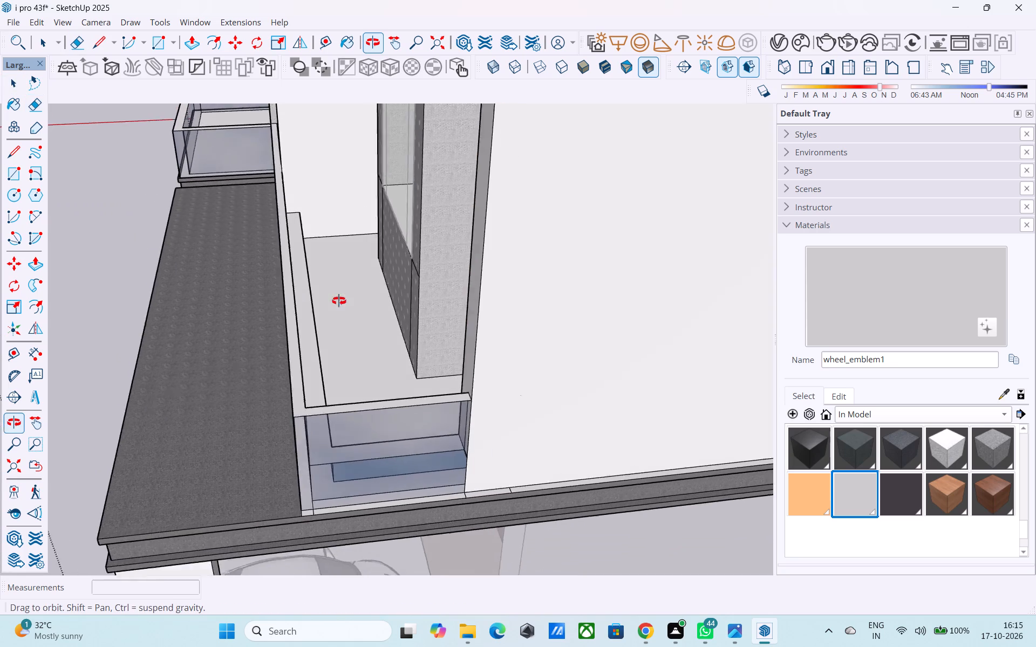
middle_drag(339, 301, 308, 294)
scroll(263, 319, up, 4)
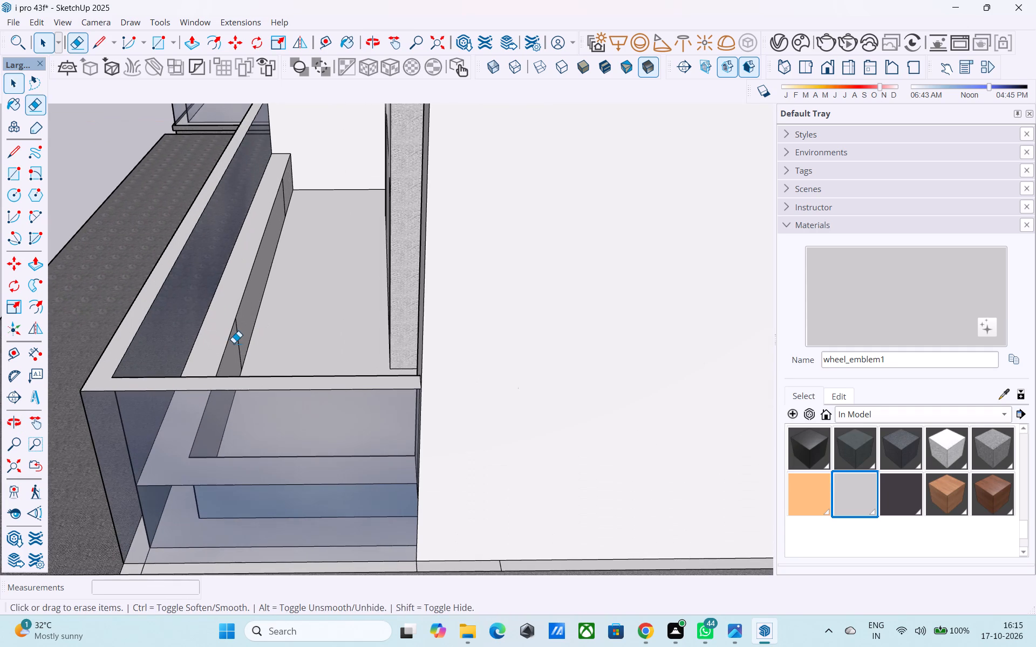
key(e)
drag(237, 345, 241, 338)
click(286, 207)
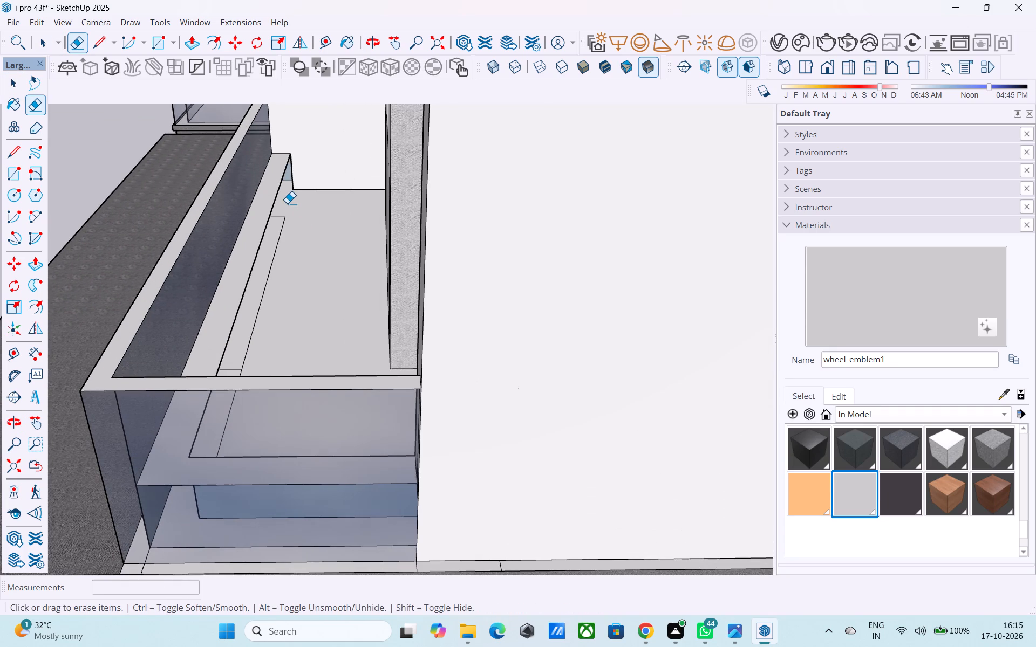
key(ctrl+z)
scroll(292, 210, up, 4)
click(284, 197)
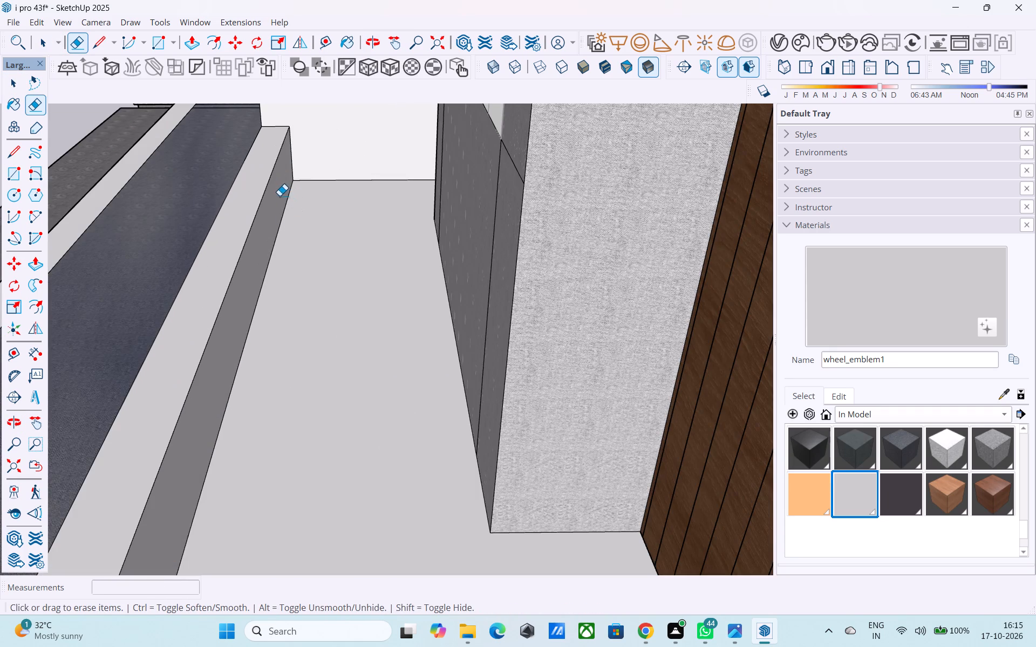
key(space)
Delete the two vertical seam edges on the low parapet's outer face, behind the glass railing.
scroll(287, 198, down, 5)
middle_drag(294, 216, 442, 198)
scroll(536, 261, up, 8)
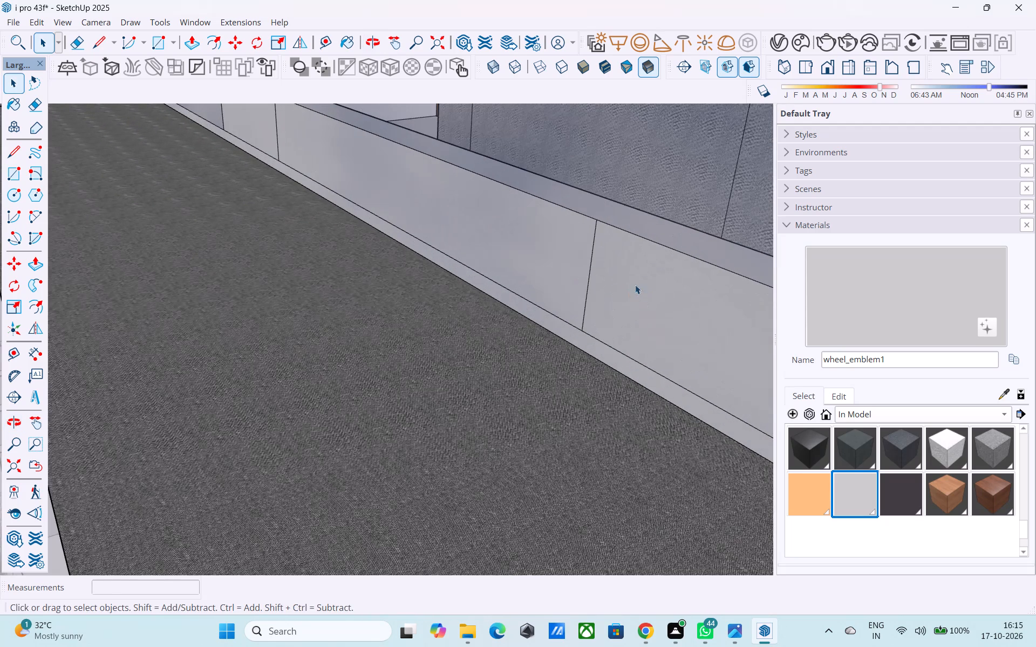
click(588, 269)
scroll(588, 269, up, 13)
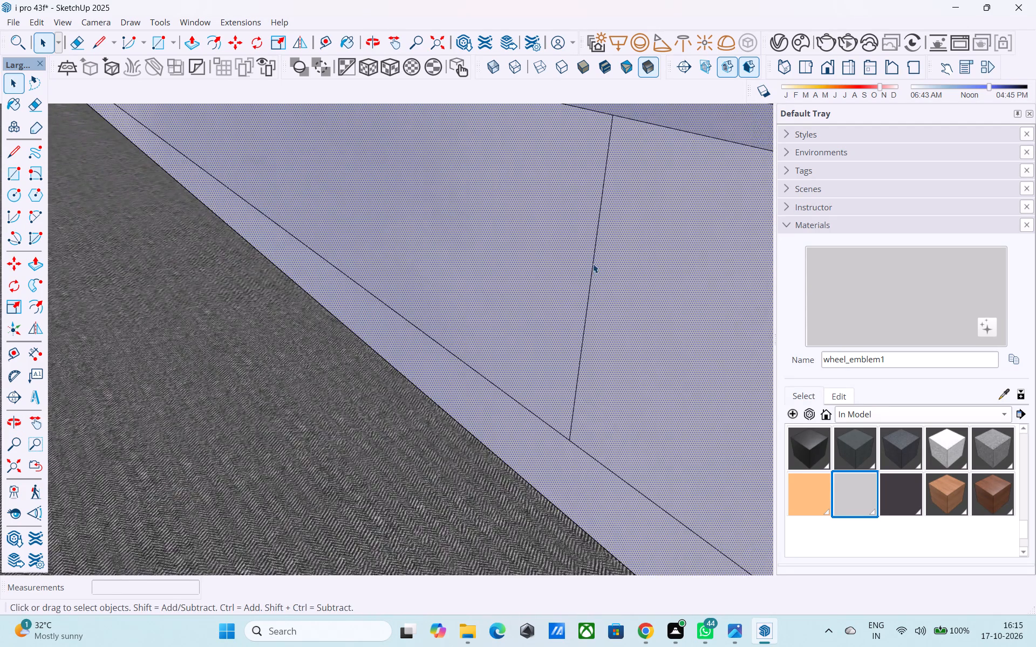
middle_drag(592, 263, 336, 195)
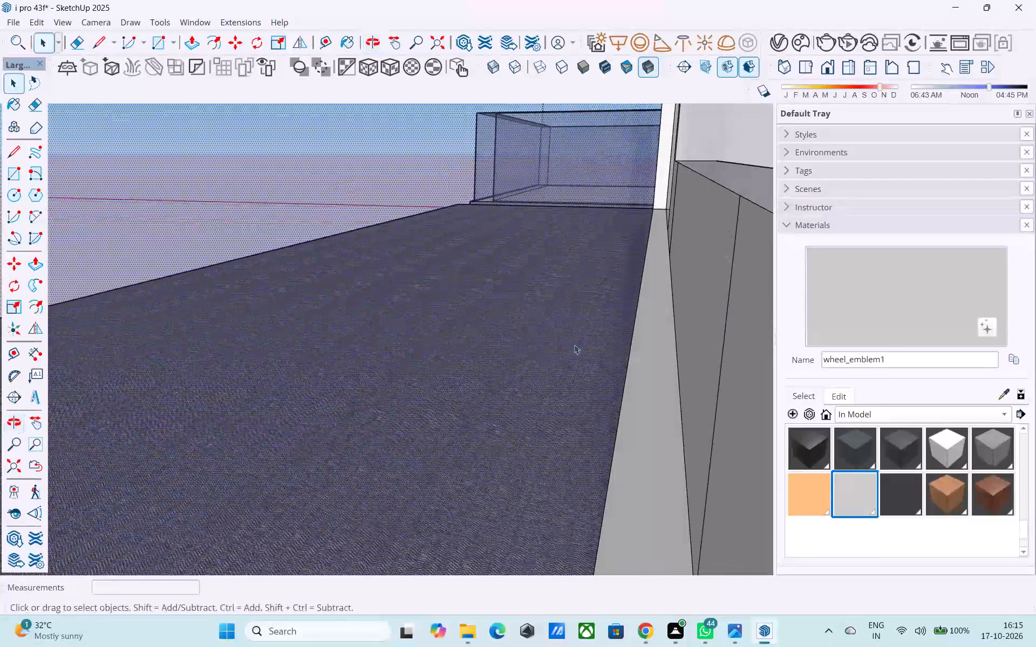
click(719, 386)
key(Delete)
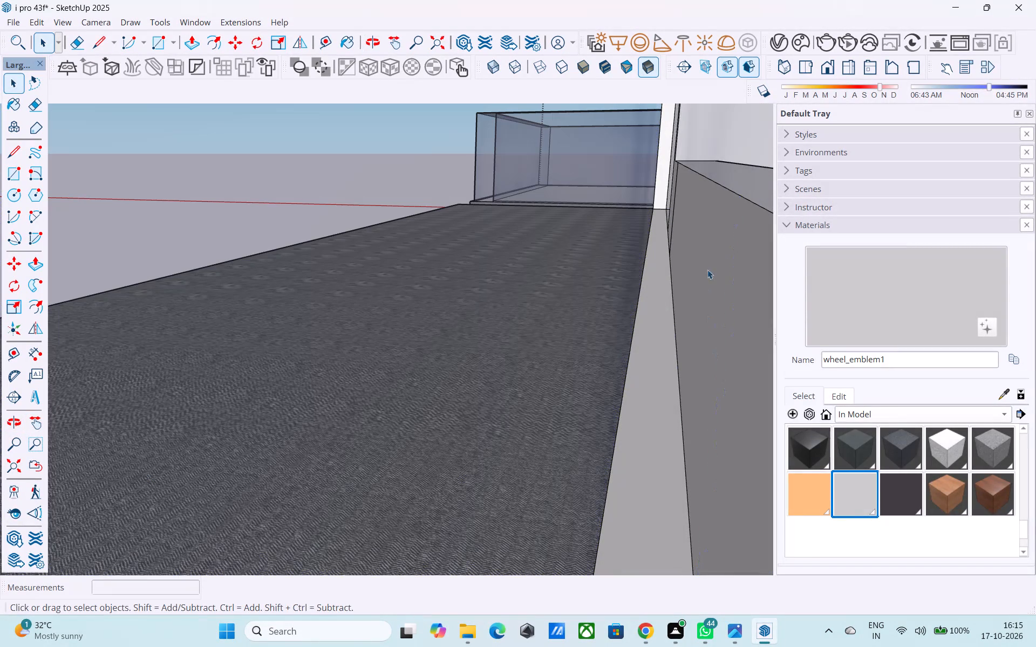
click(676, 218)
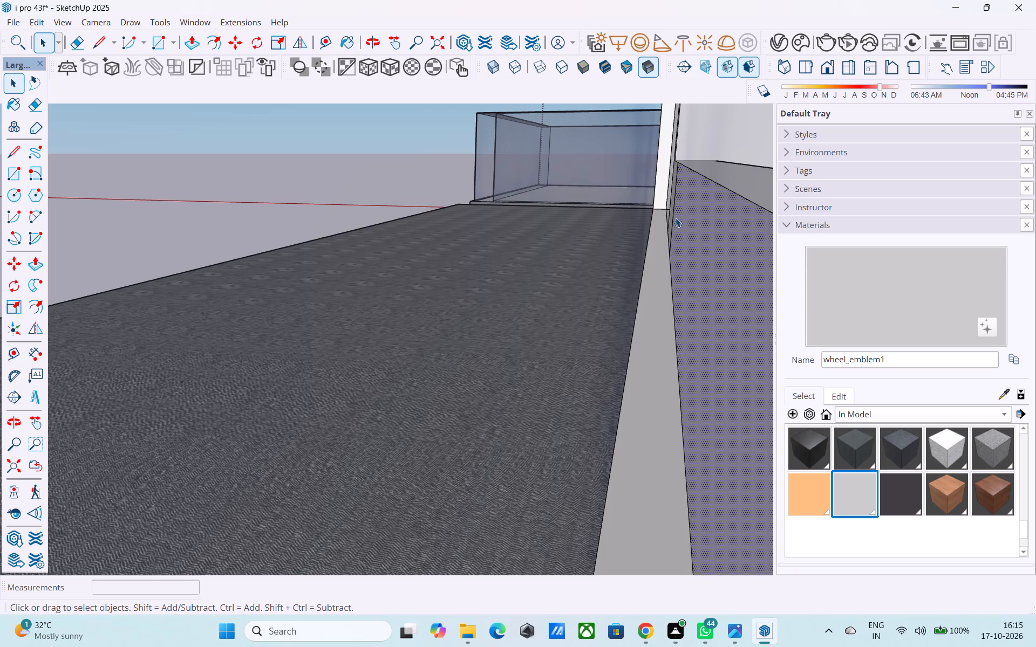
click(673, 218)
key(Delete)
Save the model.
middle_drag(673, 217, 732, 243)
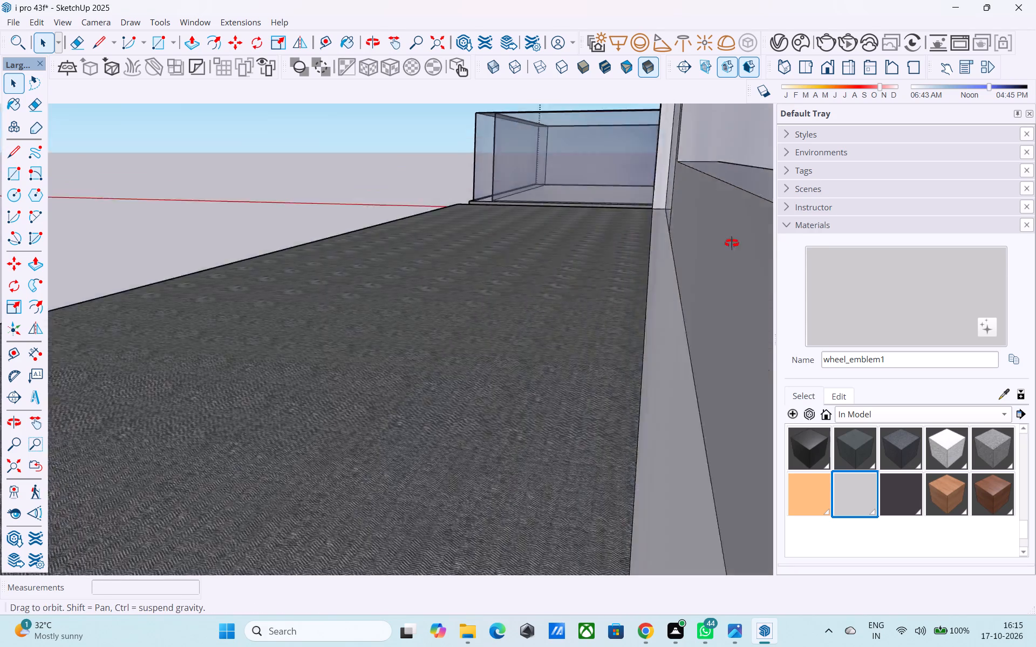
middle_drag(732, 243, 806, 246)
scroll(592, 260, down, 10)
scroll(464, 297, up, 1)
scroll(472, 306, down, 6)
key(ctrl+s)
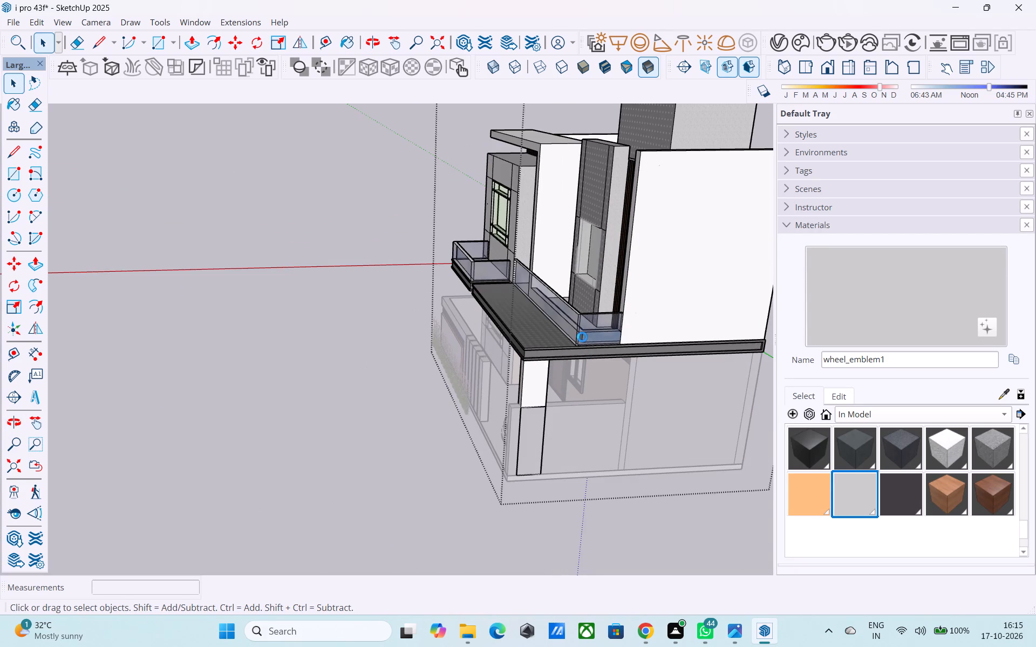
Examine the low parapet and glass railing around the outer corner and short side of the upper terrace.
middle_click(582, 336)
scroll(583, 336, up, 20)
scroll(583, 336, up, 1)
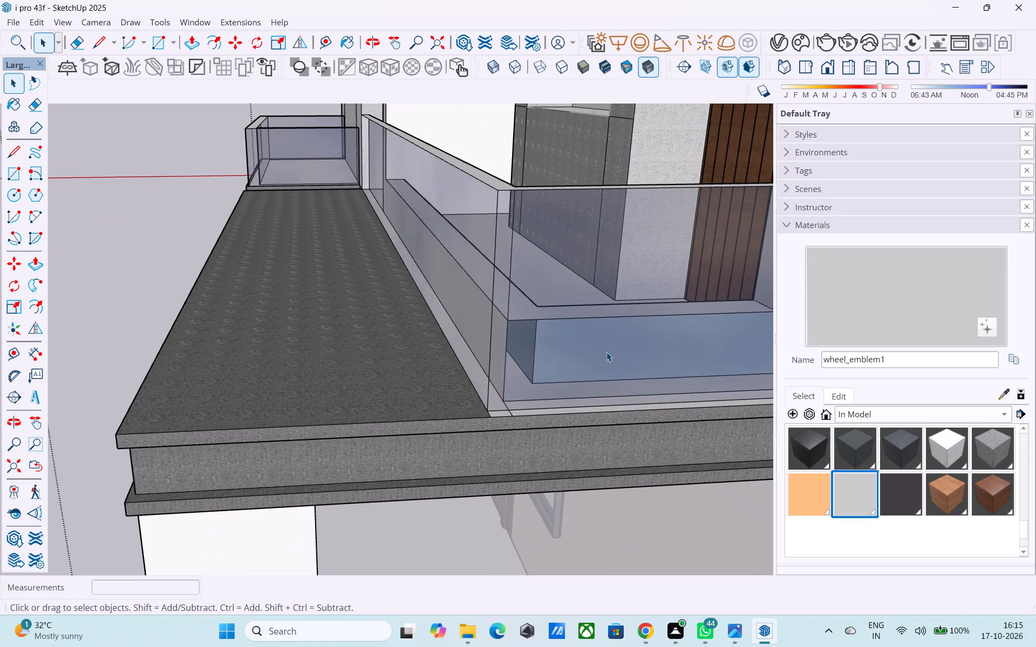
middle_drag(606, 352, 527, 348)
scroll(508, 335, down, 5)
middle_drag(496, 342, 612, 385)
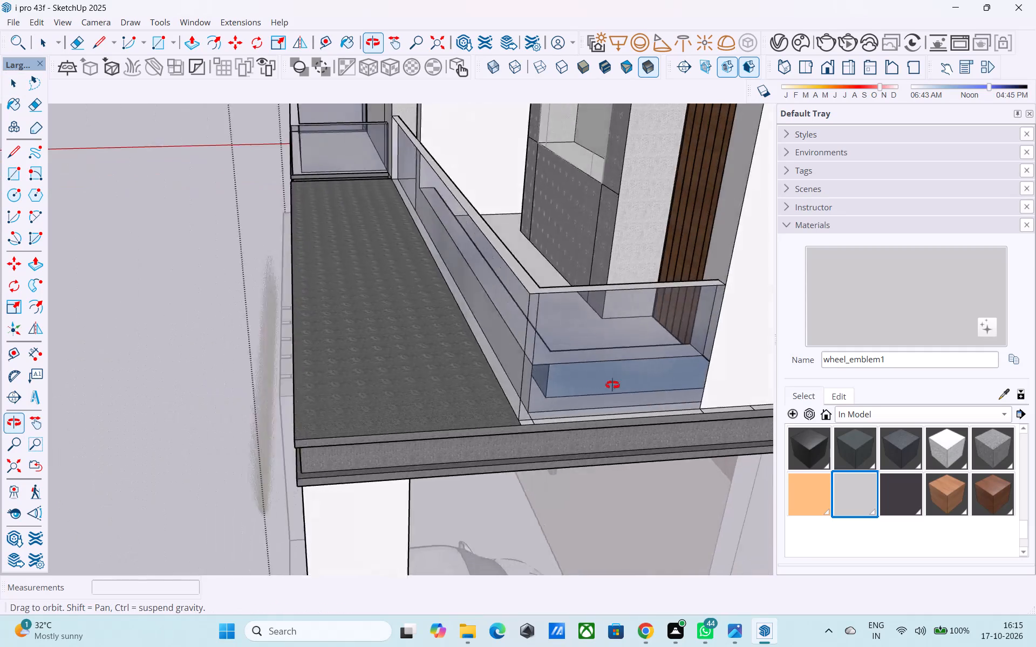
middle_drag(612, 385, 736, 386)
scroll(759, 288, up, 9)
middle_drag(698, 315, 670, 297)
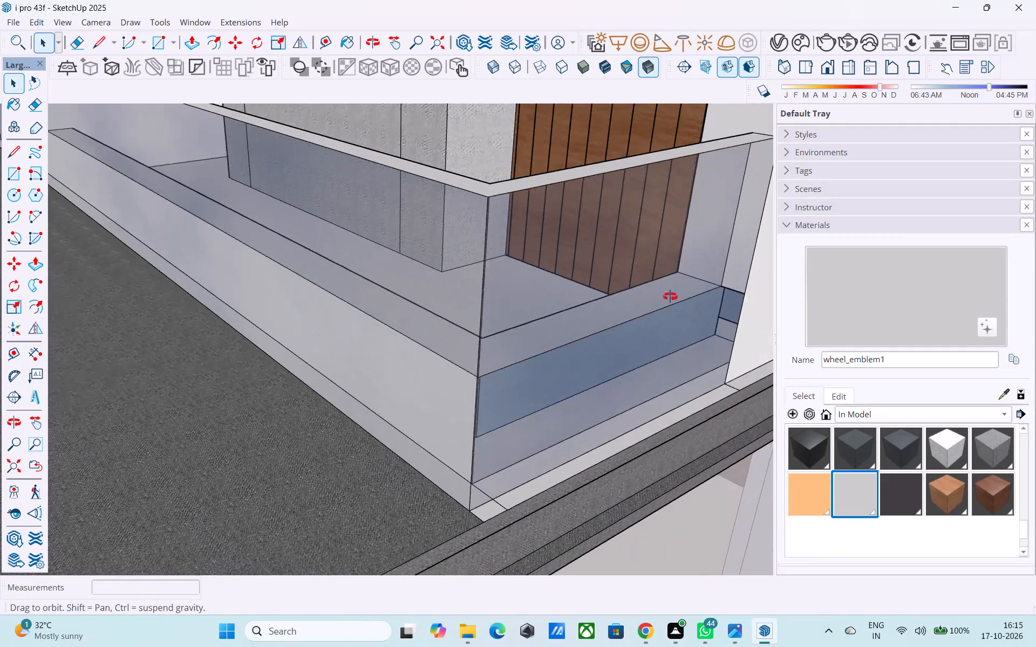
middle_drag(670, 297, 665, 294)
scroll(669, 299, up, 8)
middle_drag(659, 314, 736, 322)
scroll(716, 319, up, 4)
middle_drag(703, 319, 832, 308)
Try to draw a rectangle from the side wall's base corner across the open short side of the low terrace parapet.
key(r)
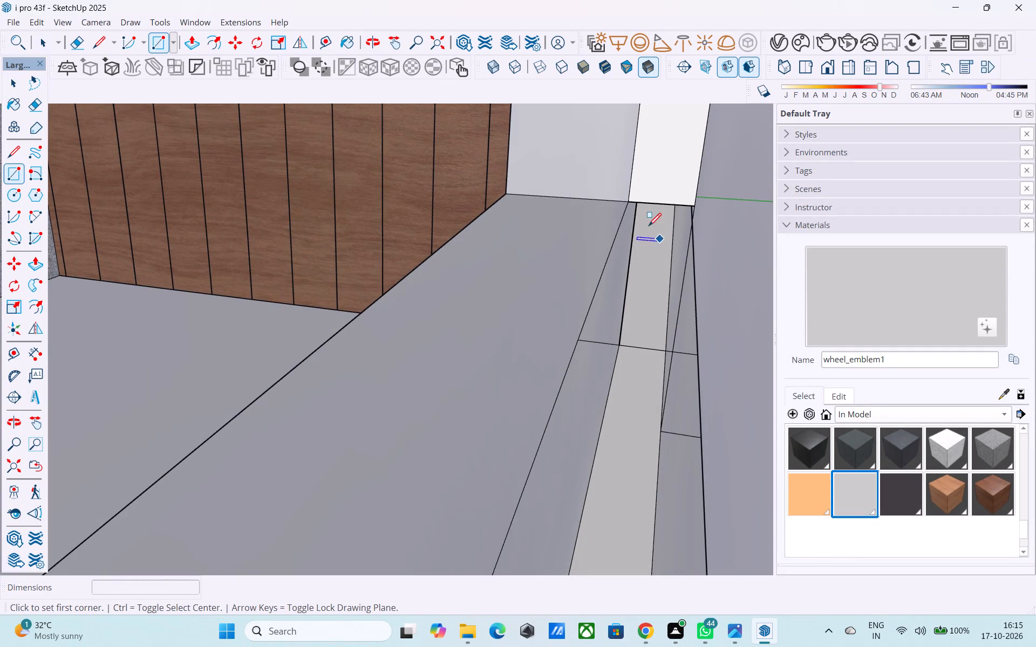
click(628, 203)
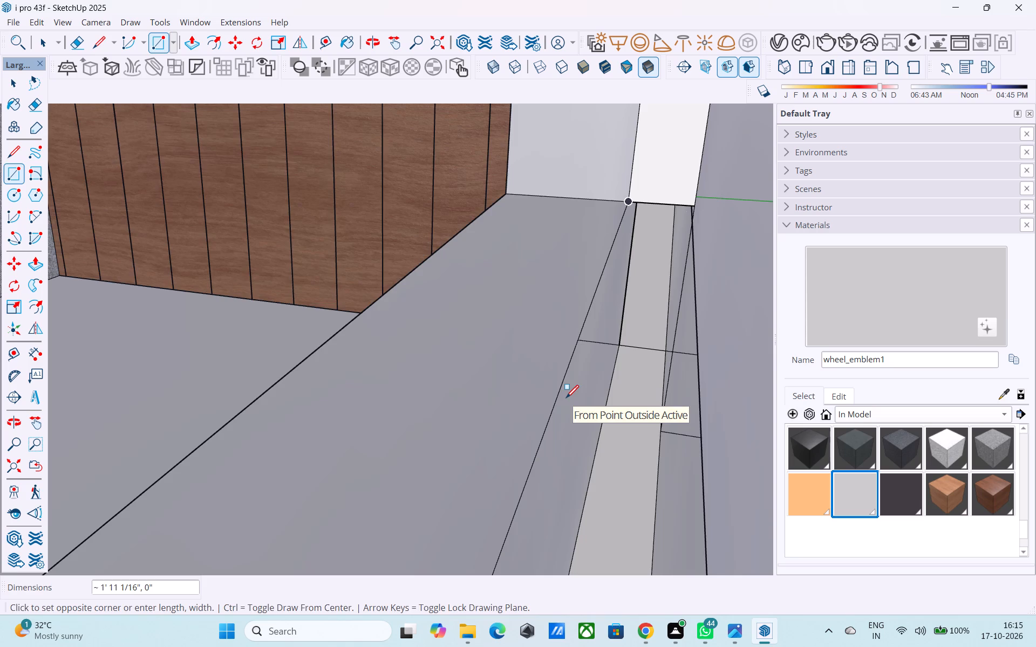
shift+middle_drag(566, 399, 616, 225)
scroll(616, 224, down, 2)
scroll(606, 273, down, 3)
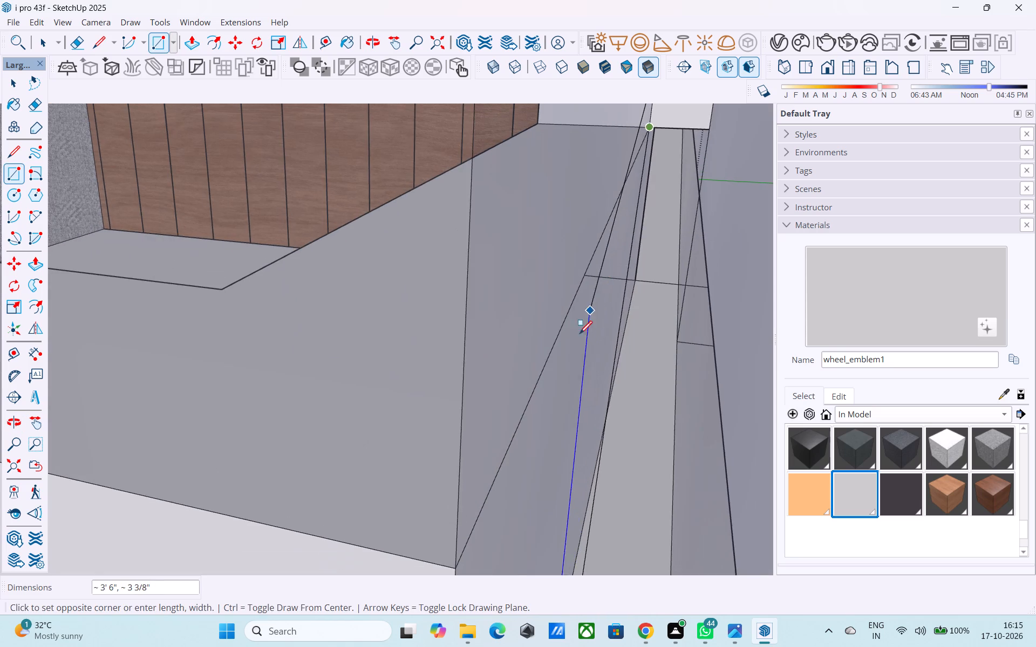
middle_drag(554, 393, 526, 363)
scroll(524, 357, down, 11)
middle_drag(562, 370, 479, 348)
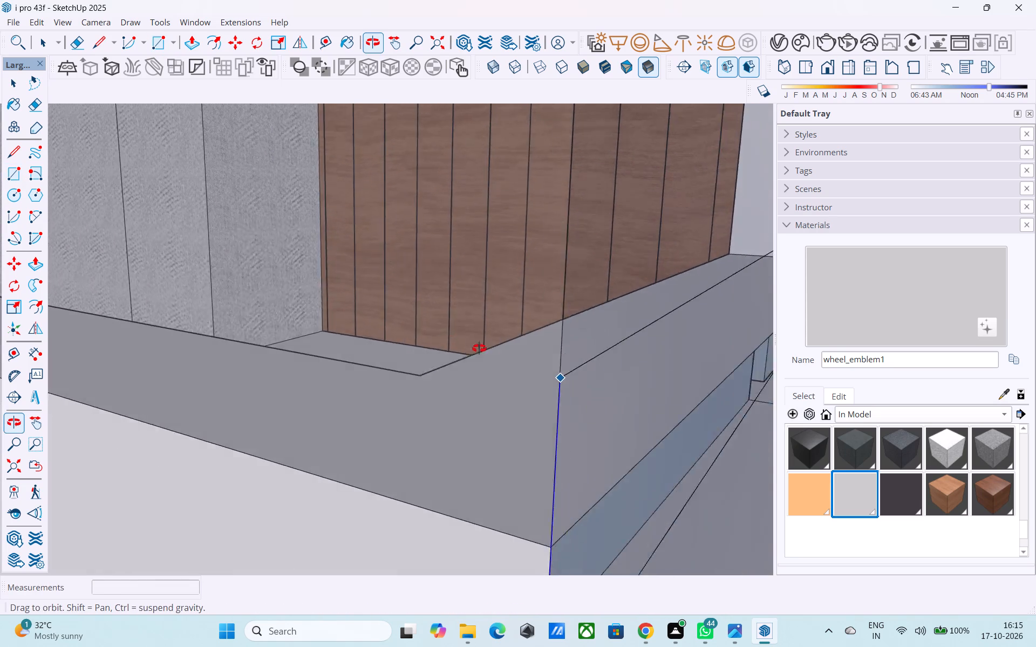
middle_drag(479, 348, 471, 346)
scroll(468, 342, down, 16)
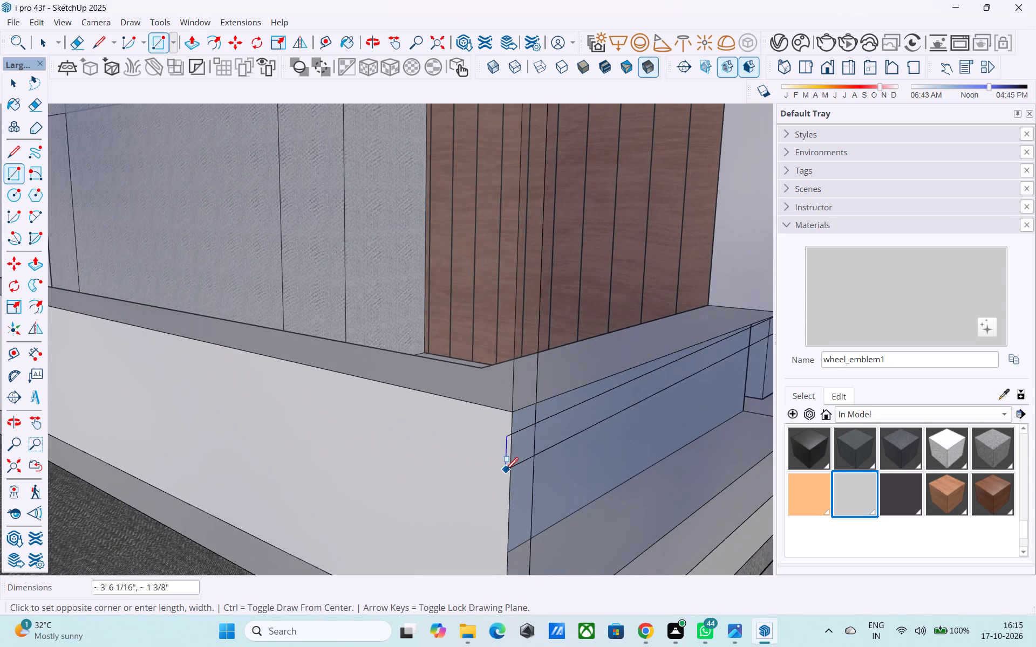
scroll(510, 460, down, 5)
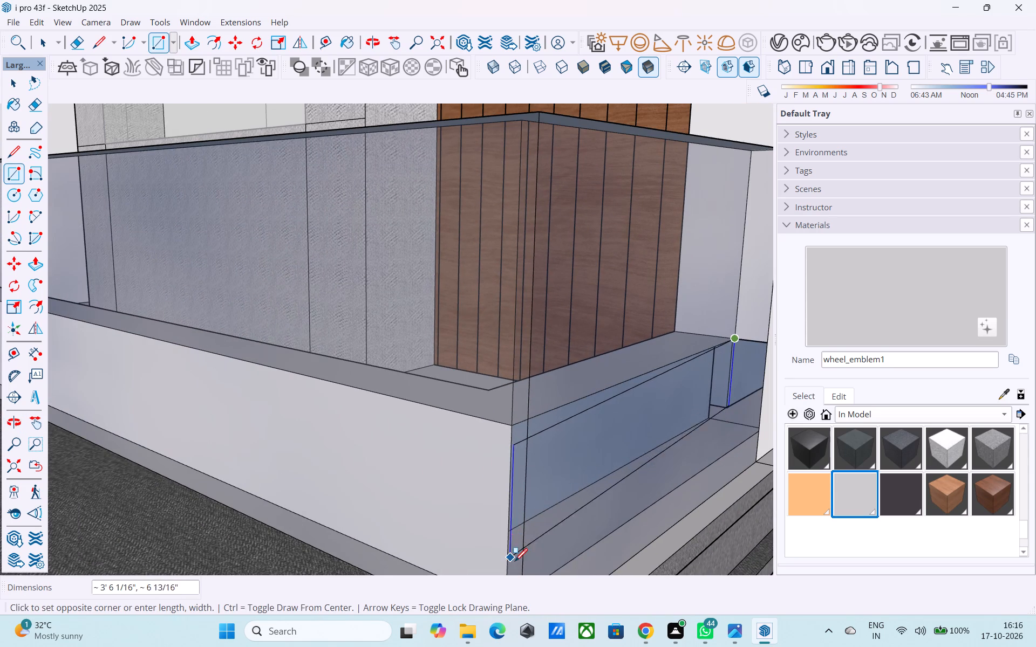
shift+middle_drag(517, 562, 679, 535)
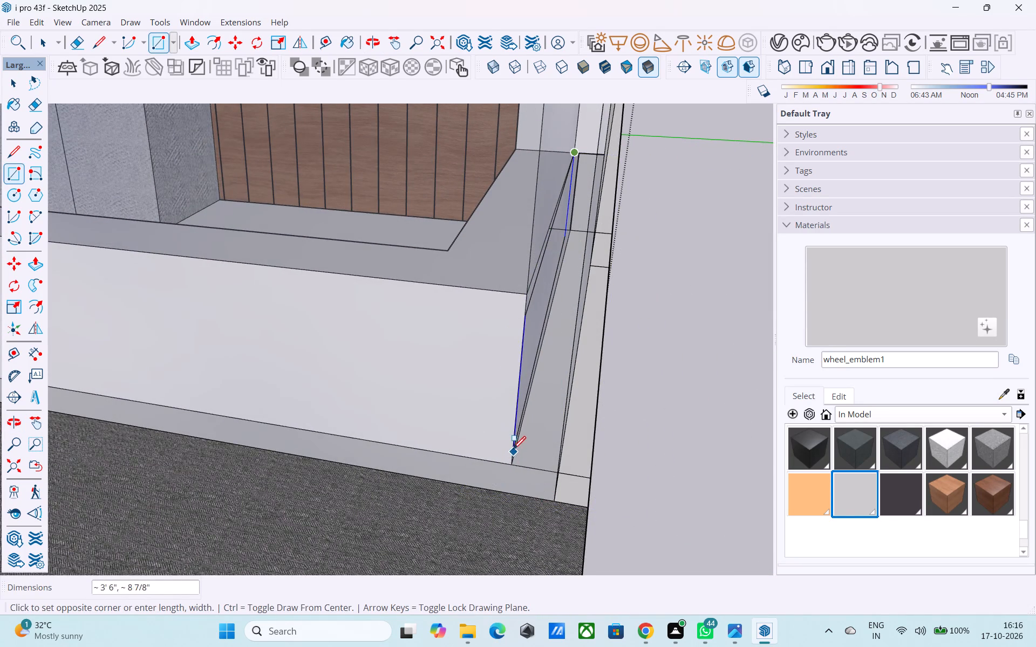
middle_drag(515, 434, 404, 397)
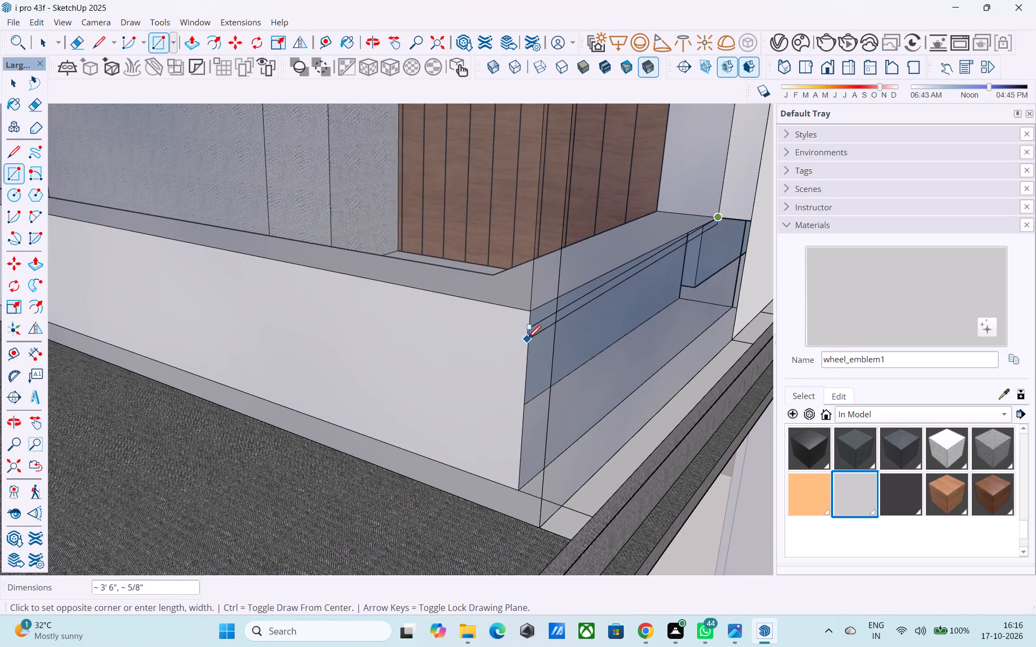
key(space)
Draw a 4' 3" by 1' vertical rectangle from the side wall's base corner, closing the low terrace parapet's open short side.
middle_drag(528, 339, 664, 329)
scroll(582, 305, up, 4)
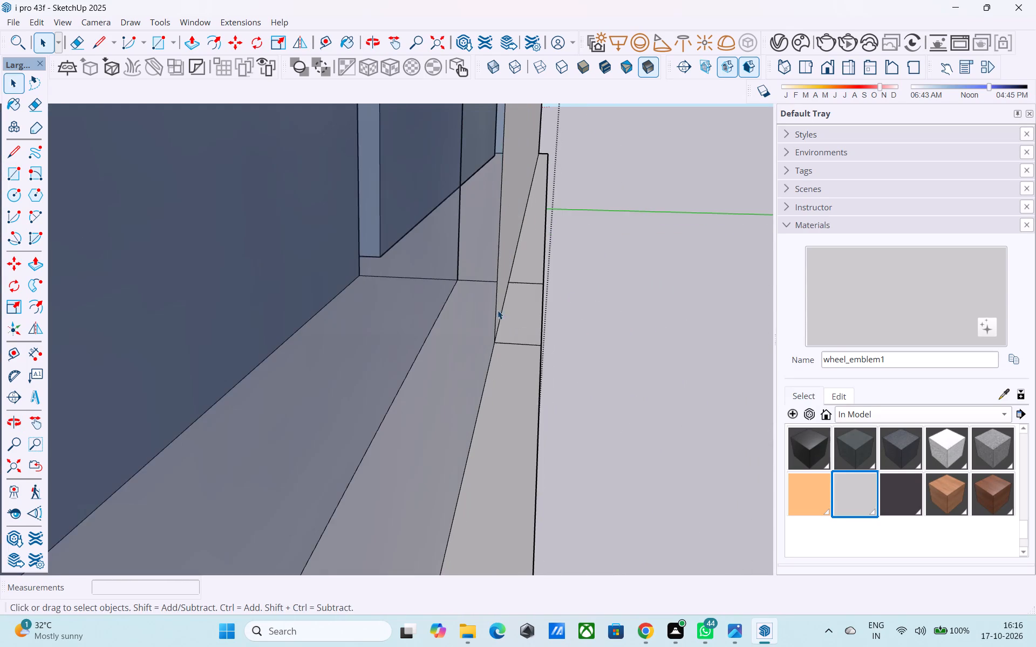
scroll(467, 319, down, 7)
middle_click(467, 319)
middle_click(469, 308)
scroll(468, 302, up, 6)
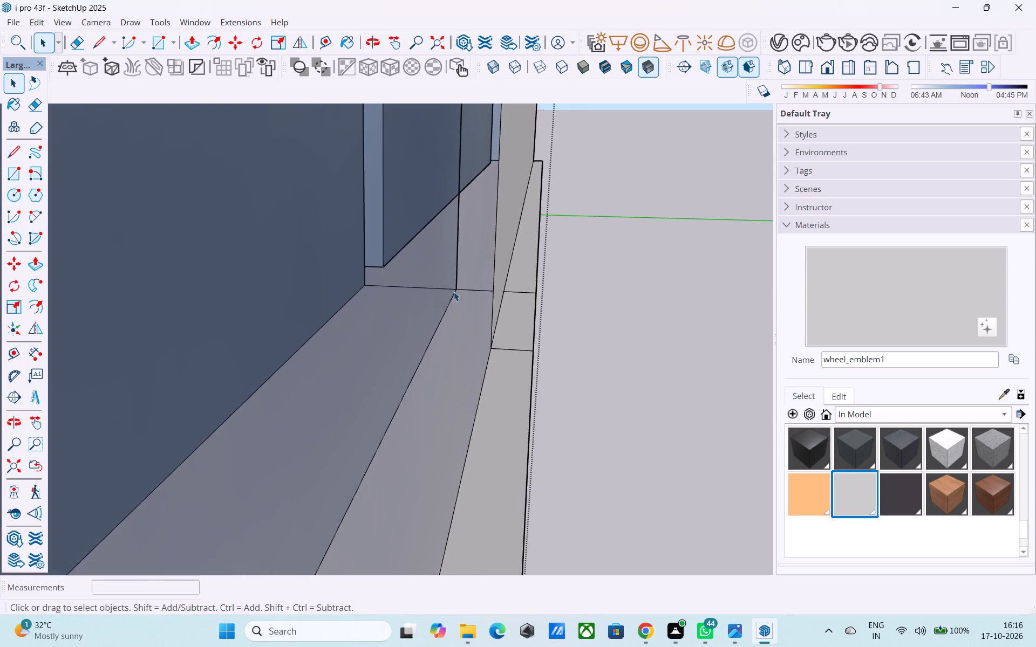
scroll(454, 292, up, 20)
scroll(454, 292, up, 1)
middle_drag(454, 311, 528, 312)
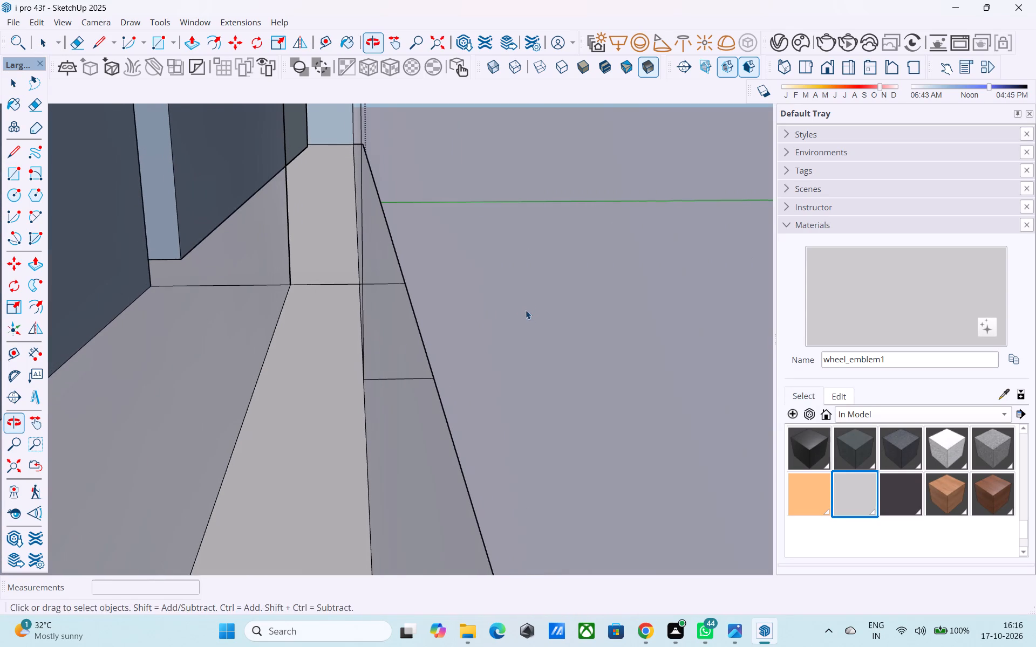
key(r)
click(291, 280)
scroll(224, 356, down, 2)
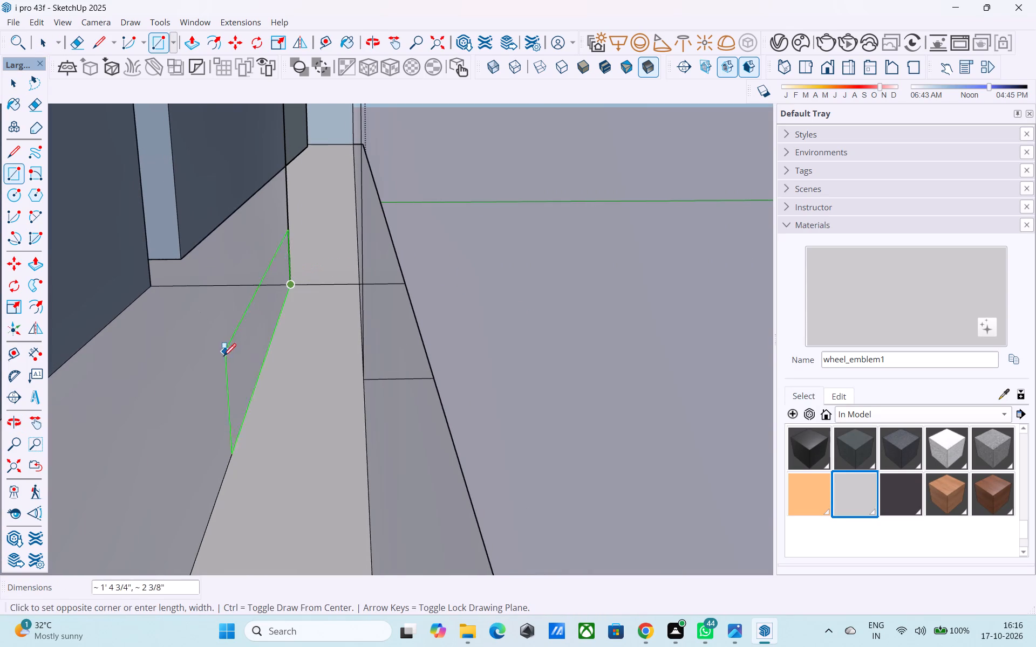
scroll(223, 357, down, 4)
middle_drag(169, 350, 1, 334)
scroll(104, 326, down, 19)
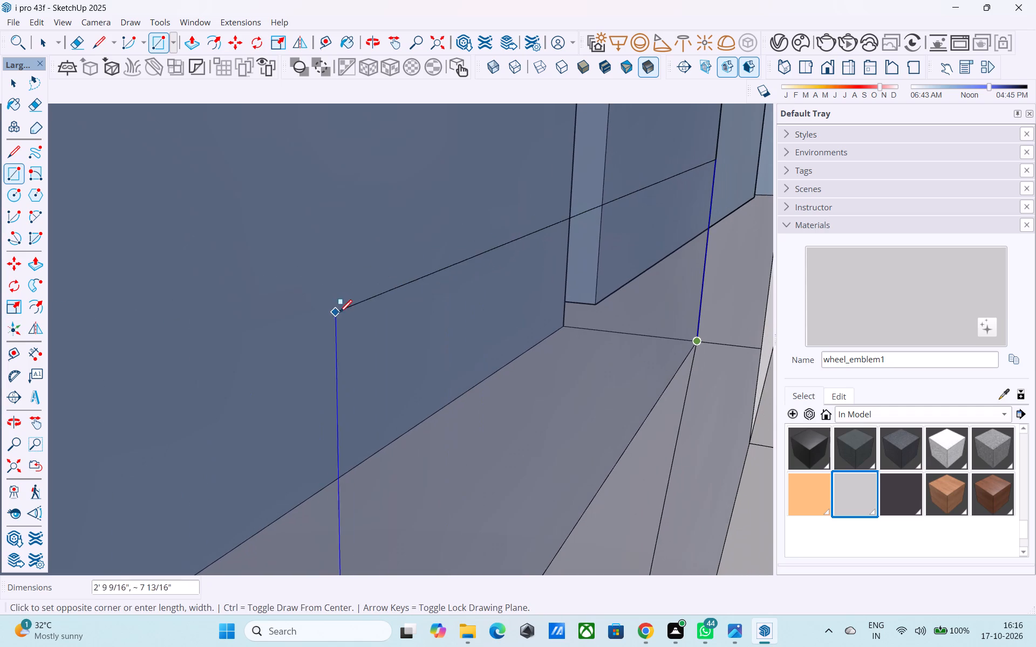
middle_drag(346, 317, 516, 251)
scroll(516, 251, down, 10)
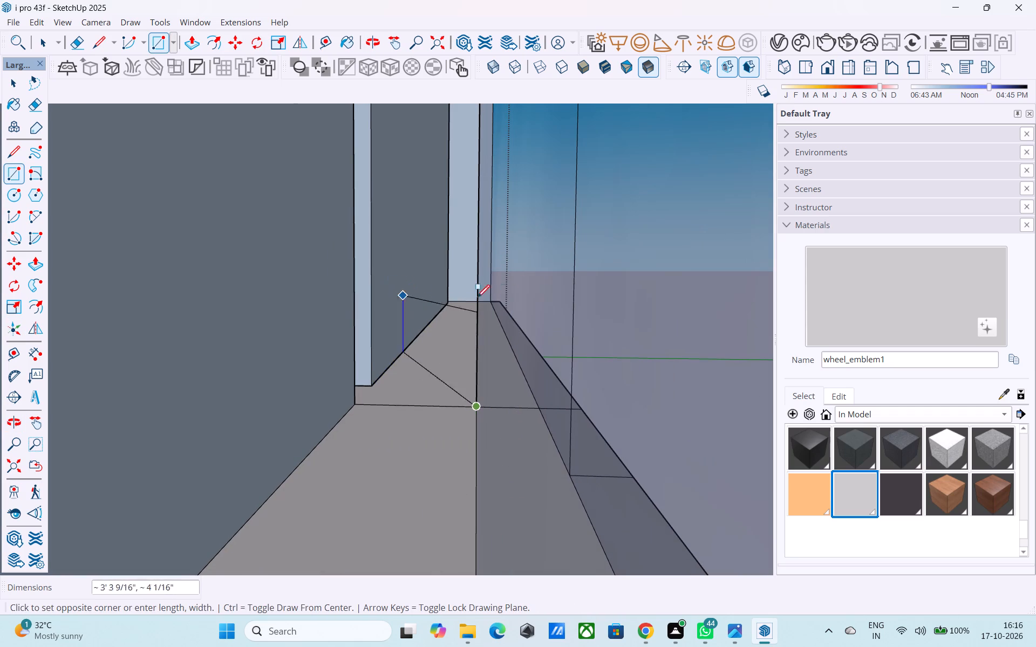
middle_drag(500, 303, 465, 311)
scroll(458, 314, down, 12)
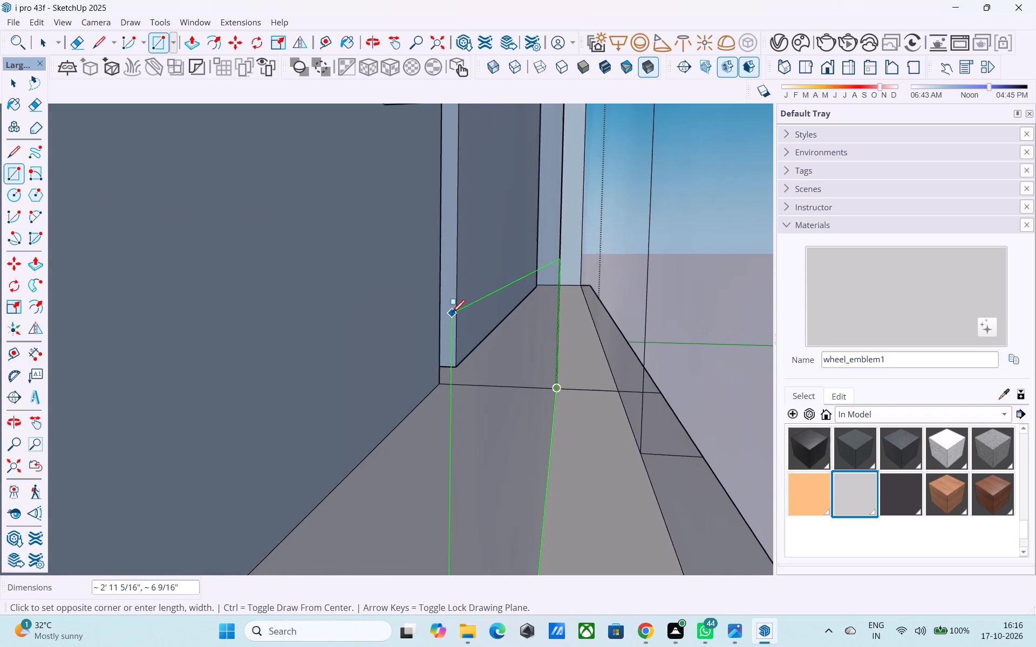
scroll(452, 314, down, 14)
middle_drag(444, 327, 431, 364)
scroll(428, 362, down, 2)
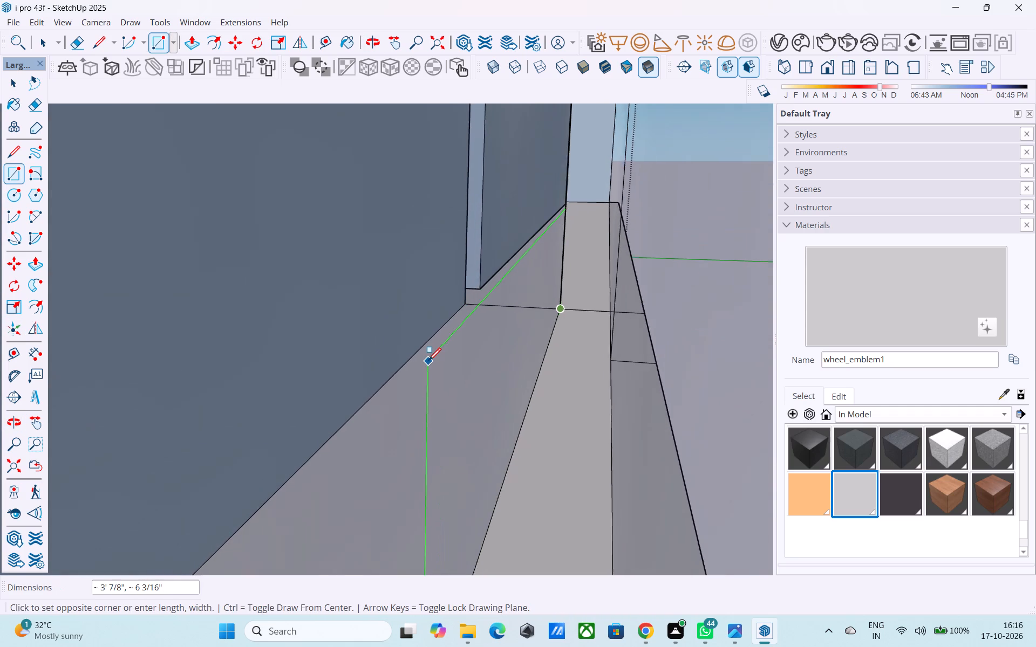
shift+middle_drag(420, 328, 442, 465)
shift+middle_drag(402, 335, 426, 373)
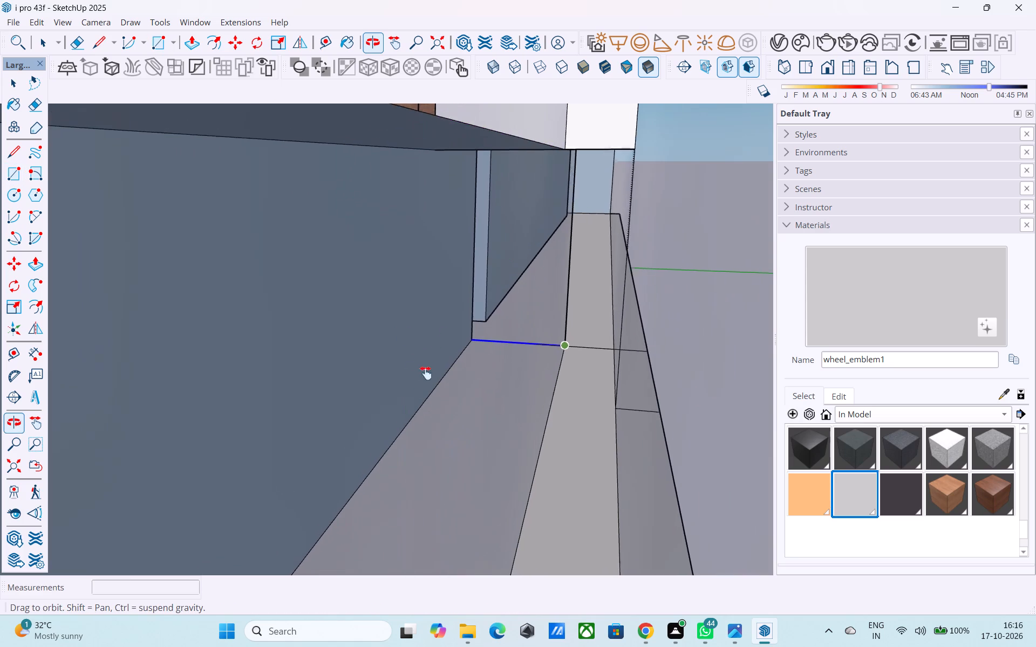
shift+middle_drag(426, 373, 466, 426)
scroll(509, 348, down, 3)
middle_drag(514, 343, 552, 261)
scroll(551, 260, down, 1)
middle_drag(505, 275, 507, 307)
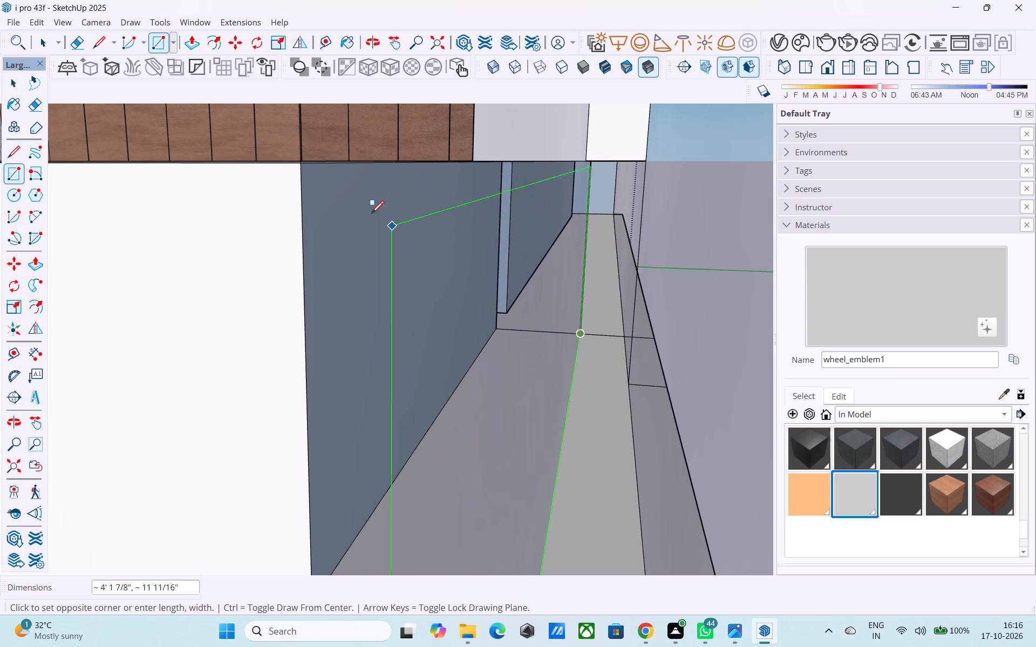
click(299, 160)
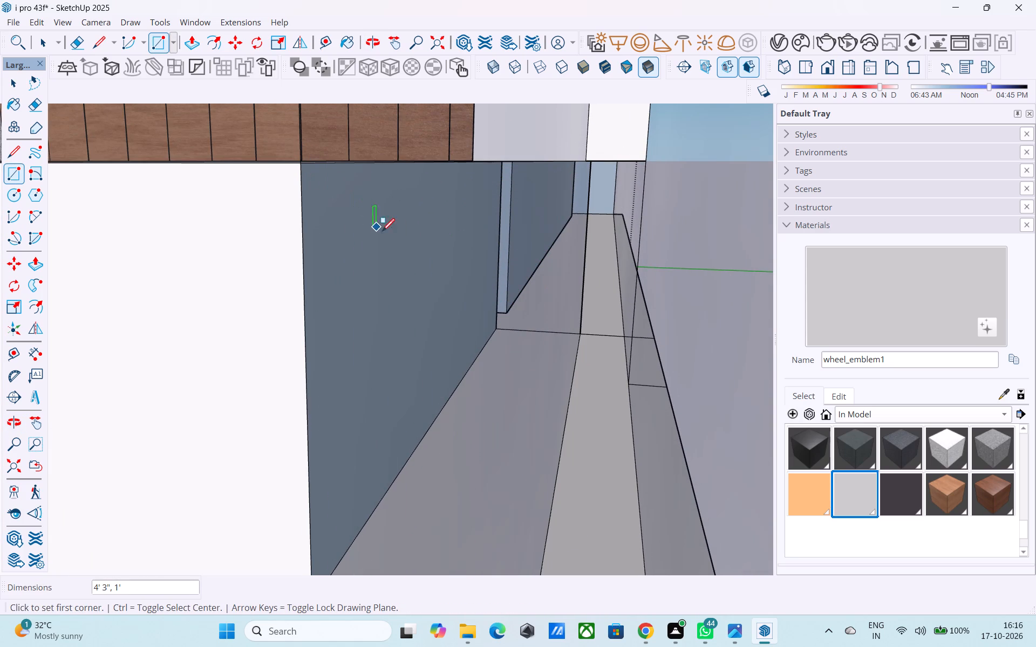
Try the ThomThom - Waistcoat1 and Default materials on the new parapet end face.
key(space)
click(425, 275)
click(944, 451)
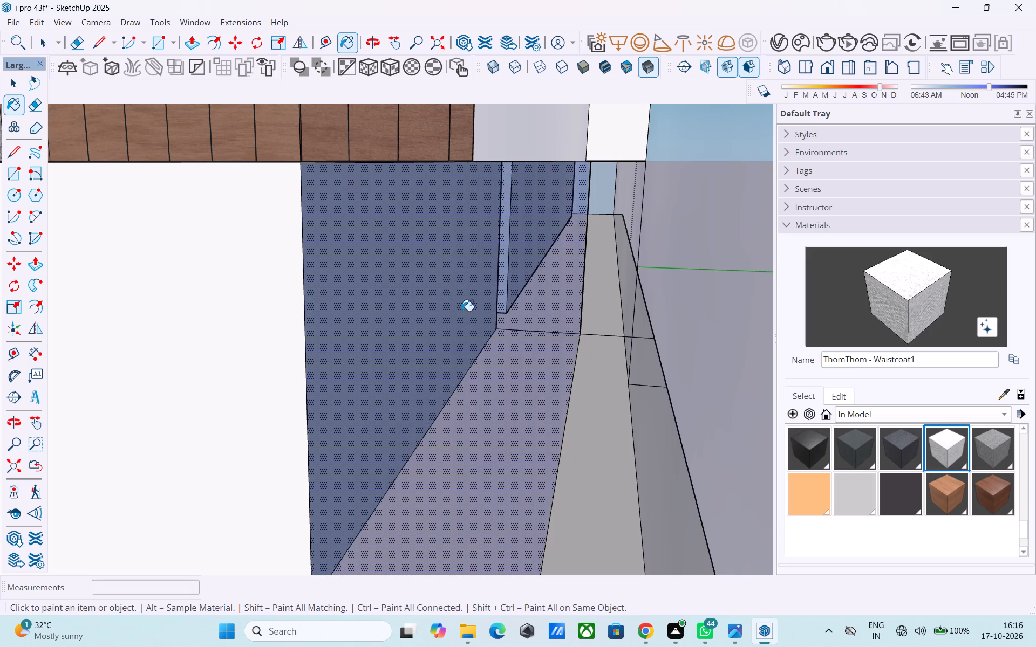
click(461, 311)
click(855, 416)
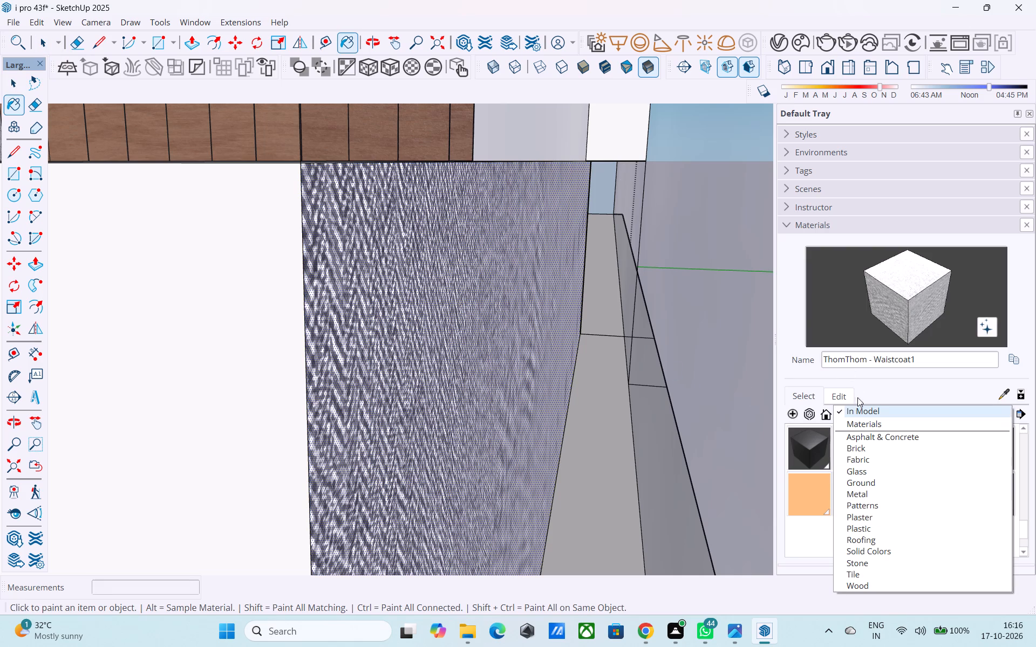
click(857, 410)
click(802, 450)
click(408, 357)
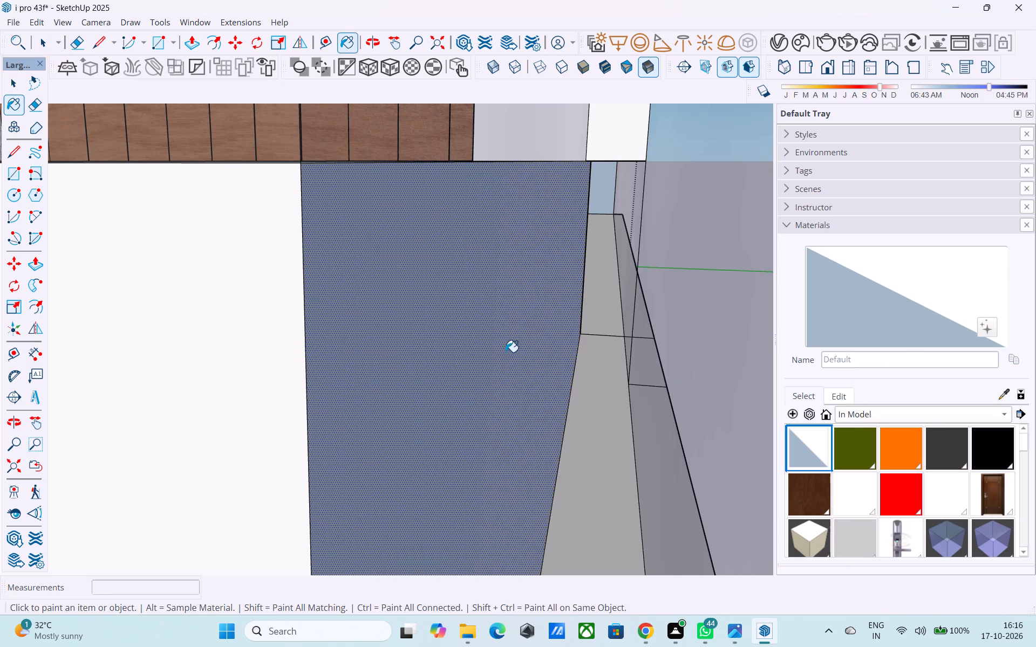
Paint the new parapet end face with the white body1 material.
click(860, 489)
click(407, 353)
Save the model with the parapet's short side closed.
middle_drag(535, 359, 306, 357)
scroll(324, 344, down, 2)
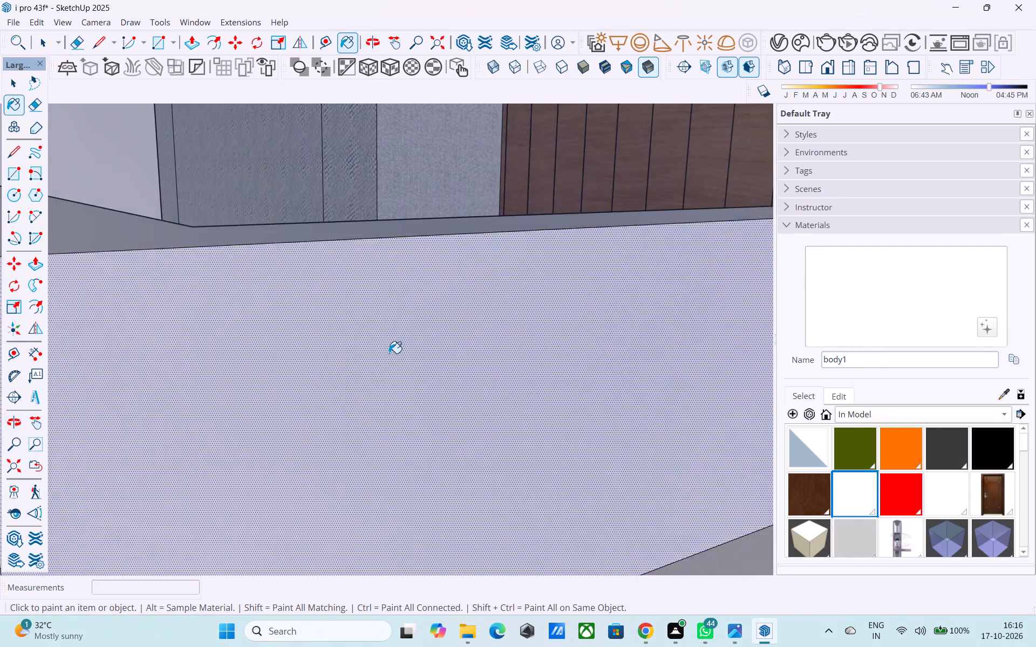
scroll(389, 353, down, 20)
scroll(389, 353, down, 12)
middle_drag(410, 382, 444, 366)
scroll(444, 360, down, 6)
middle_drag(387, 305, 365, 381)
key(space)
click(517, 320)
key(ctrl+s)
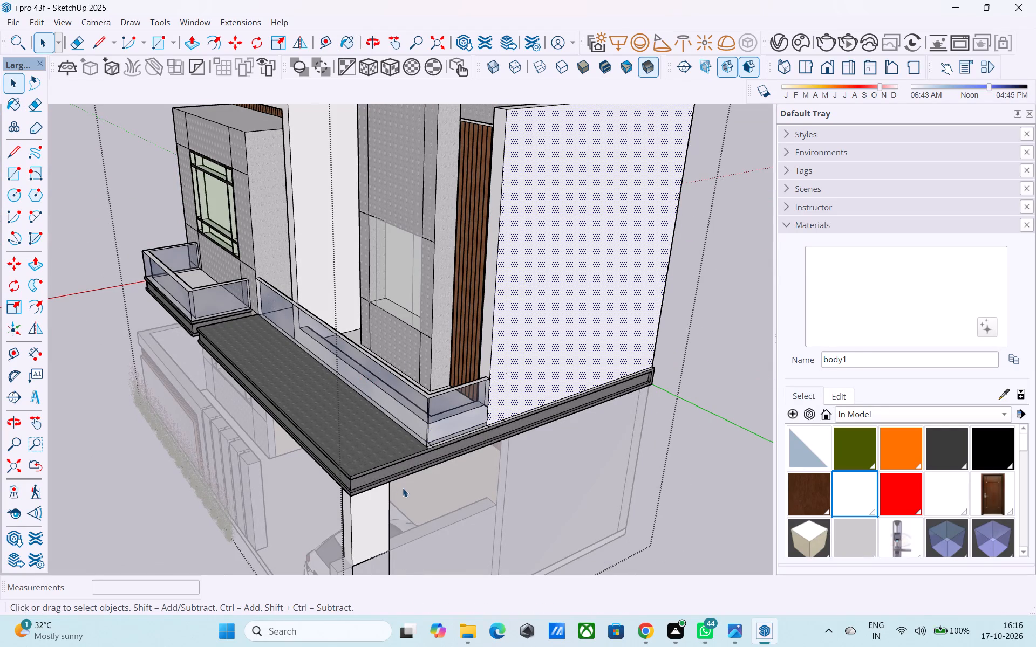
Leave the upper-storey group being edited and save the model.
scroll(418, 492, down, 9)
middle_drag(404, 505, 535, 446)
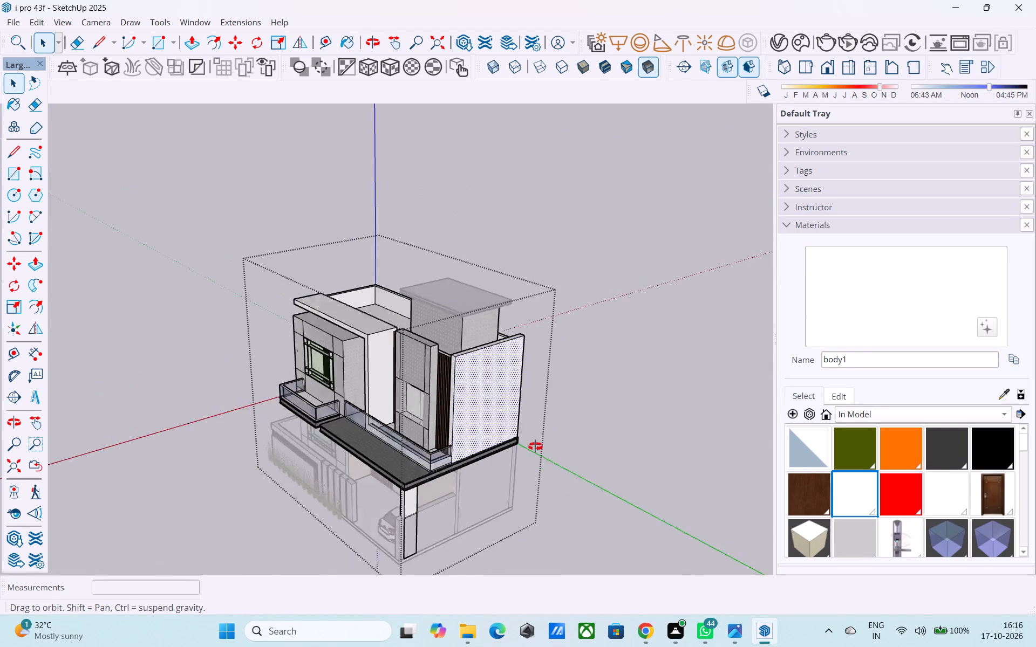
middle_drag(535, 446, 539, 444)
click(614, 391)
middle_drag(381, 462, 635, 359)
scroll(608, 347, down, 4)
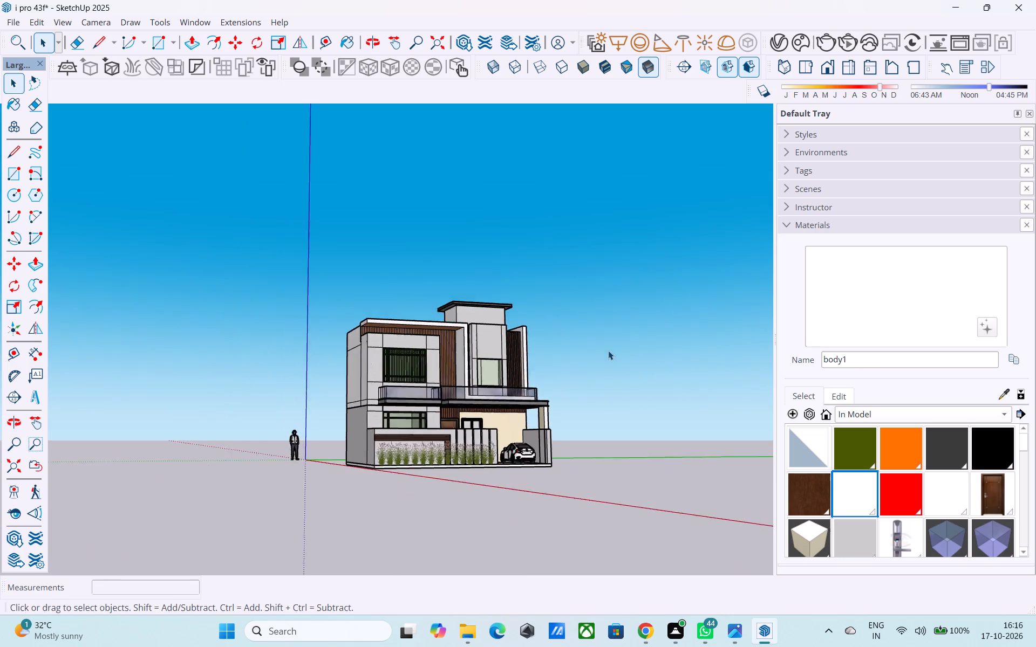
middle_drag(608, 350, 388, 405)
key(ctrl+s)
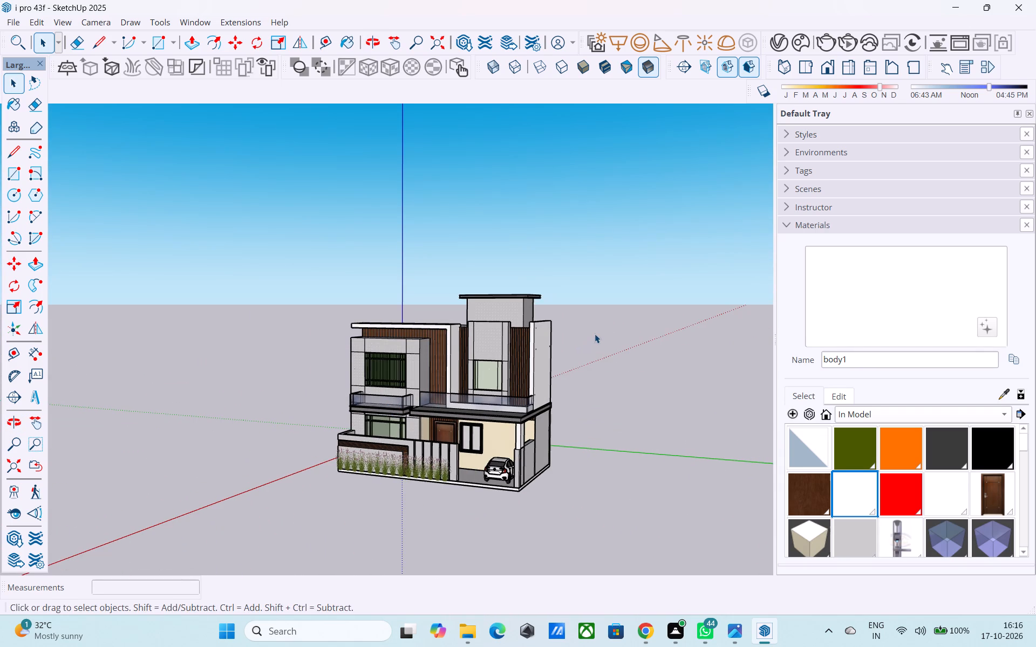
Examine the whole front elevation of the house, from the boundary wall planting to the roof.
scroll(593, 339, down, 3)
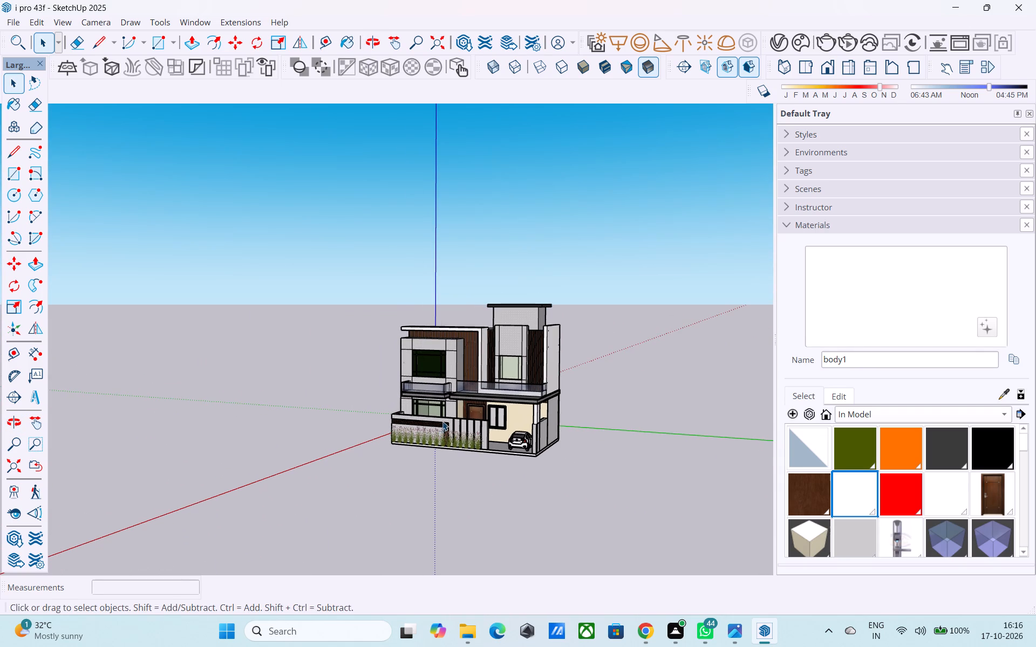
scroll(462, 415, up, 2)
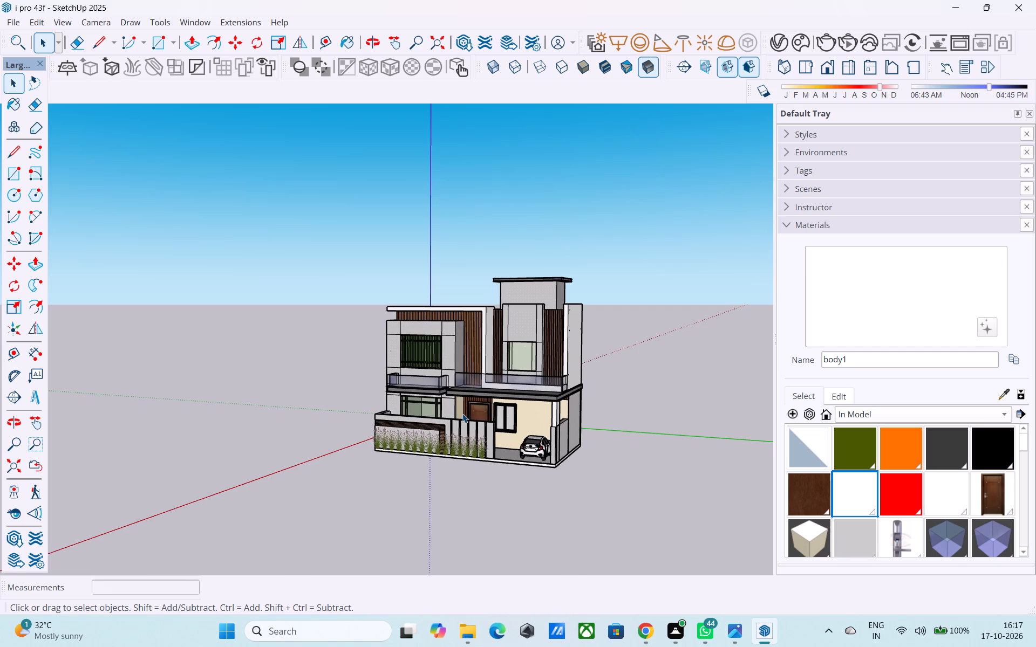
scroll(413, 430, up, 1)
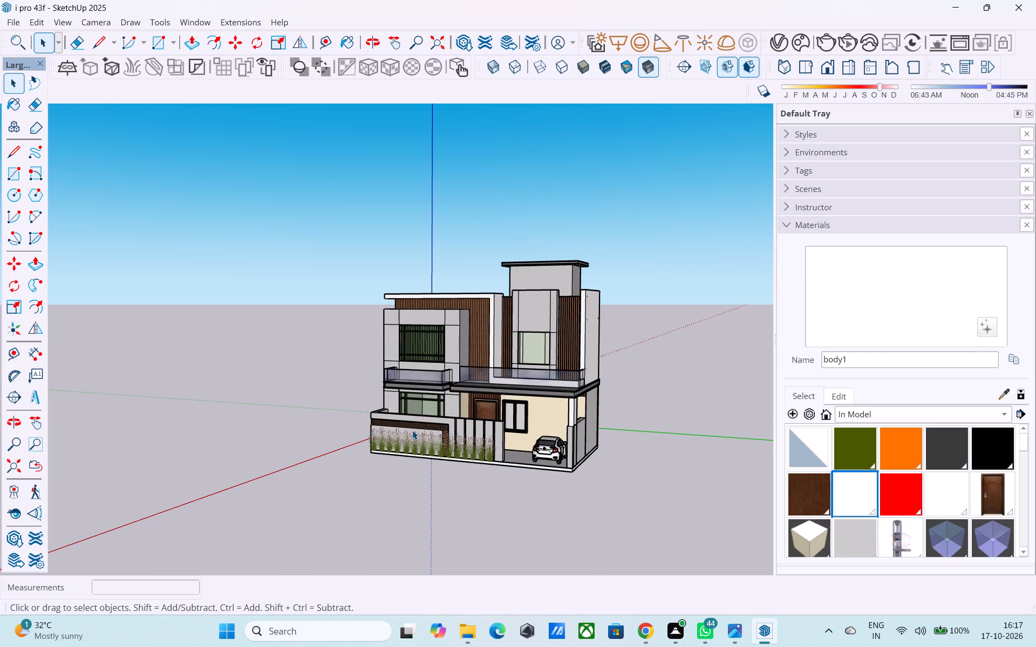
scroll(413, 429, up, 2)
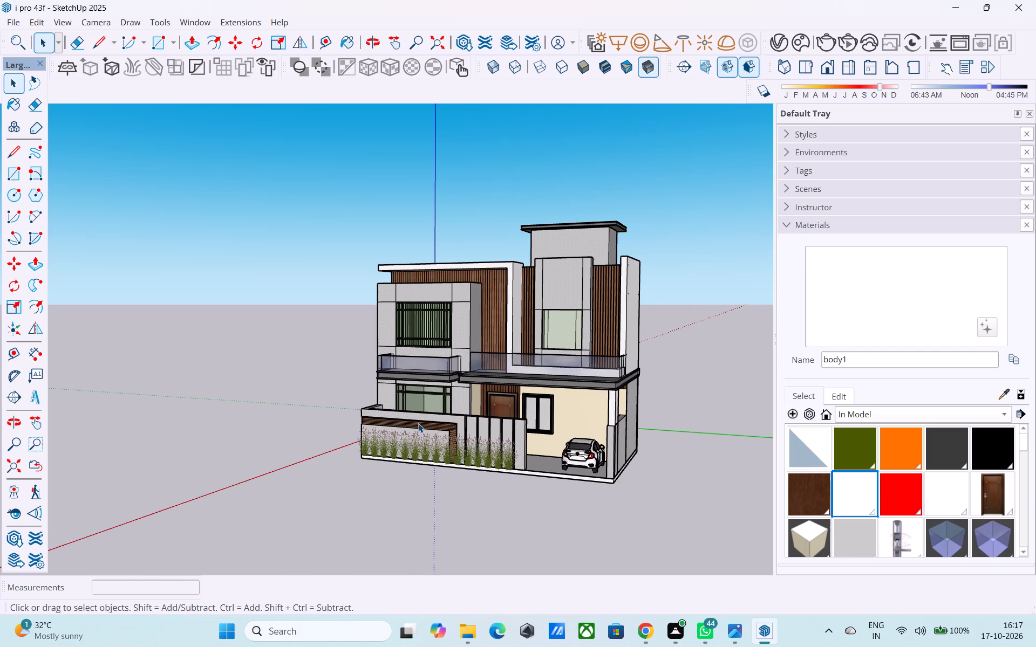
scroll(418, 423, down, 5)
scroll(485, 358, up, 5)
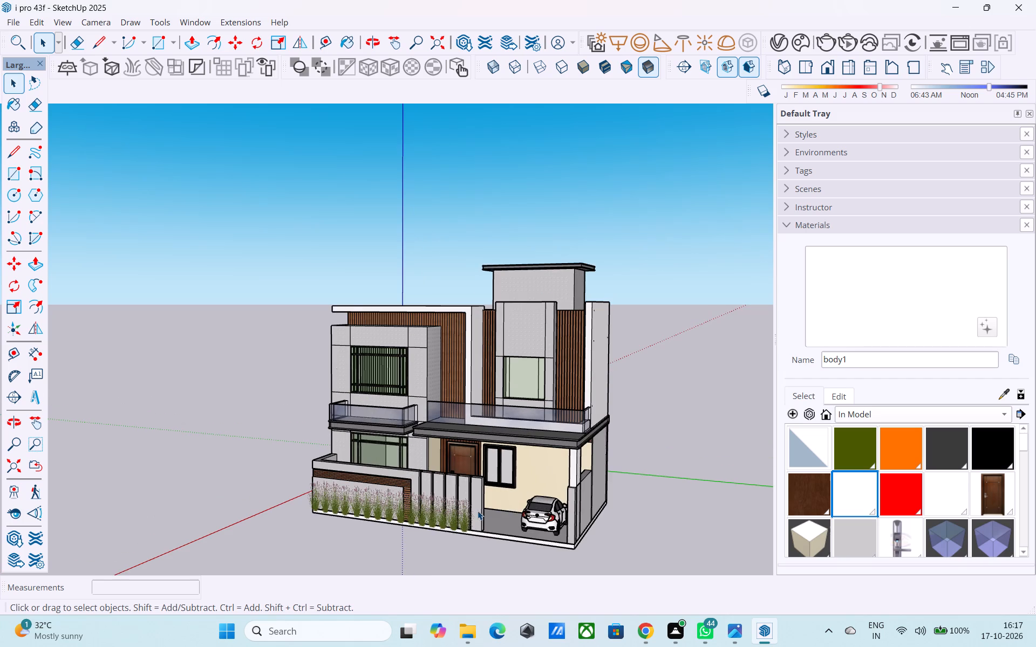
scroll(475, 510, up, 6)
middle_drag(473, 503, 572, 507)
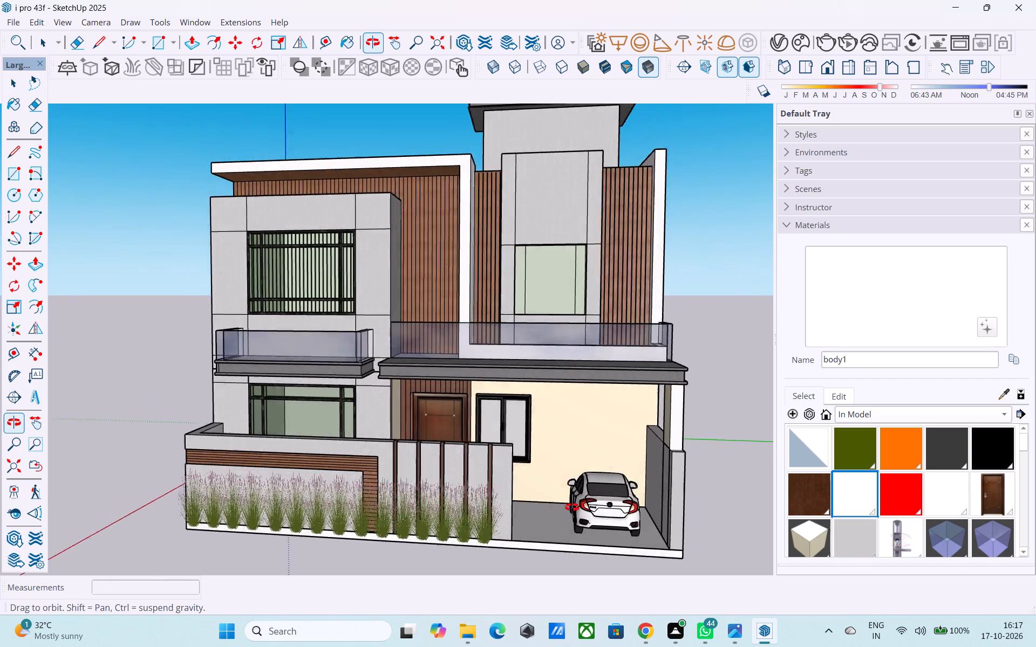
middle_drag(572, 507, 622, 503)
Examine the rear of the parked car and its emblem up close, along with the carport around it.
scroll(621, 505, up, 10)
scroll(602, 486, down, 1)
scroll(602, 485, up, 7)
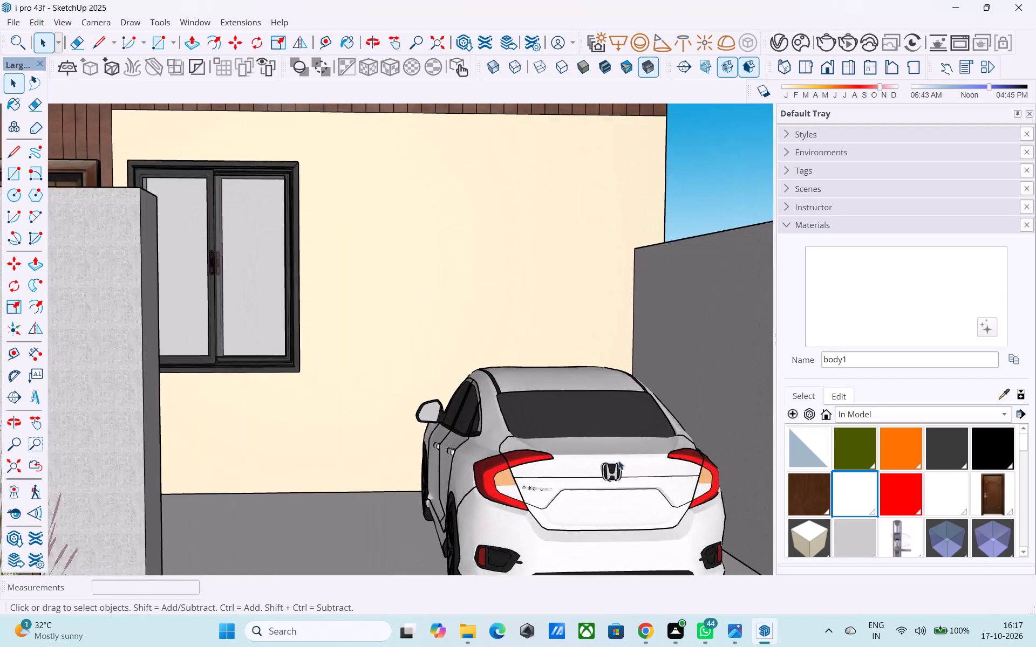
scroll(618, 460, up, 20)
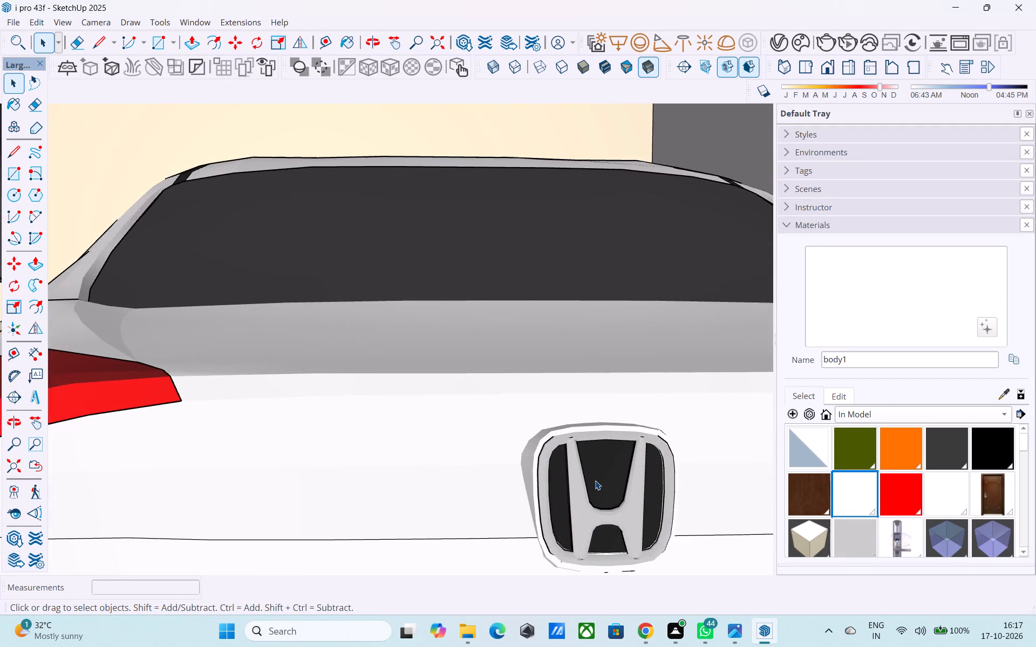
scroll(595, 480, up, 17)
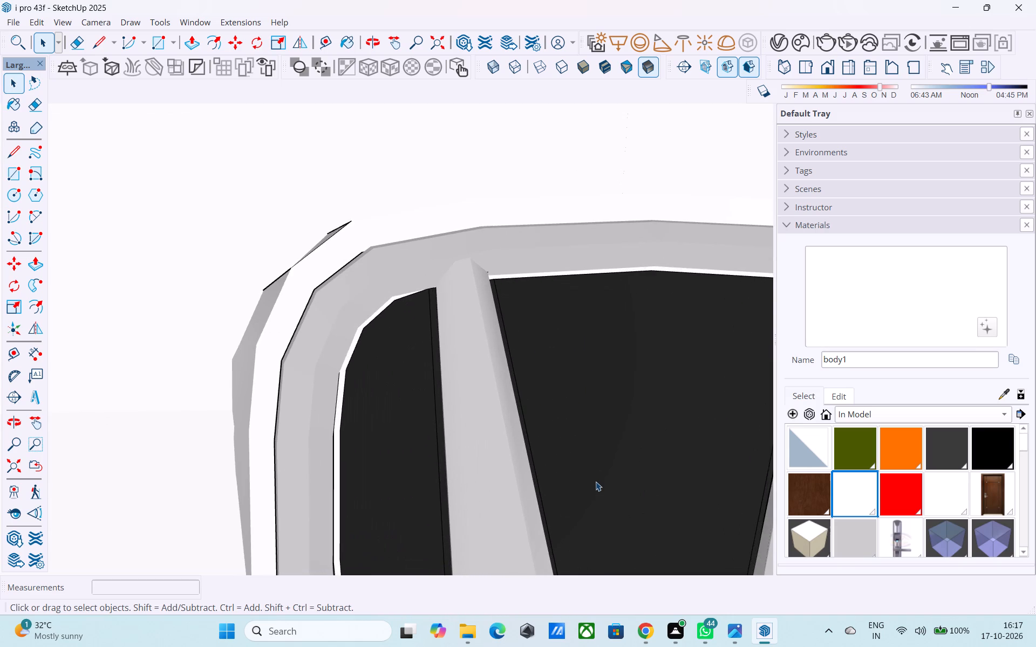
scroll(596, 481, up, 13)
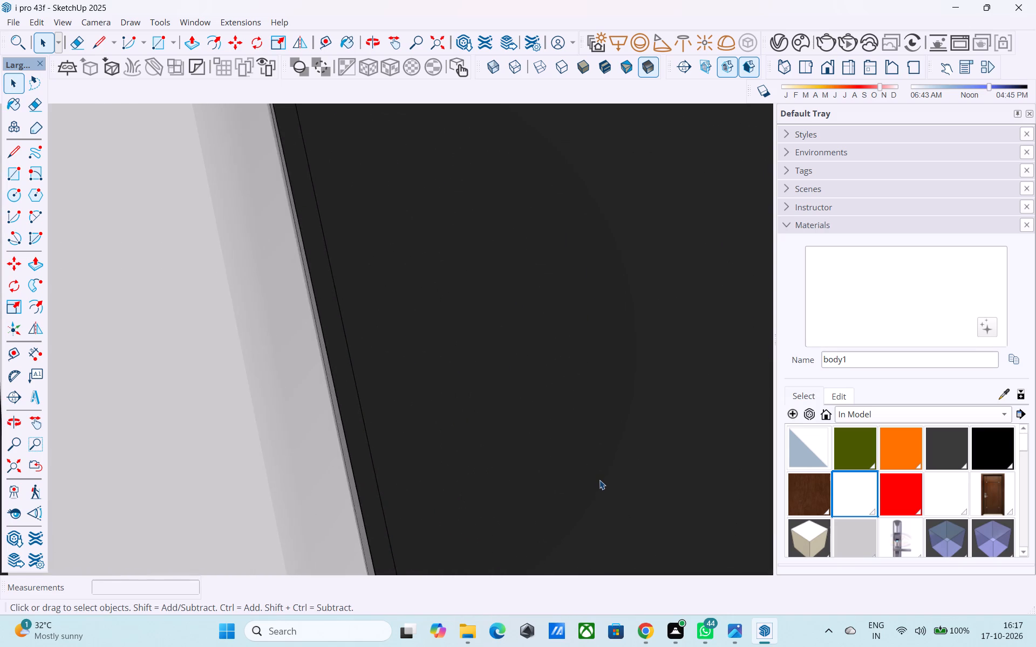
scroll(599, 480, up, 5)
scroll(599, 480, down, 19)
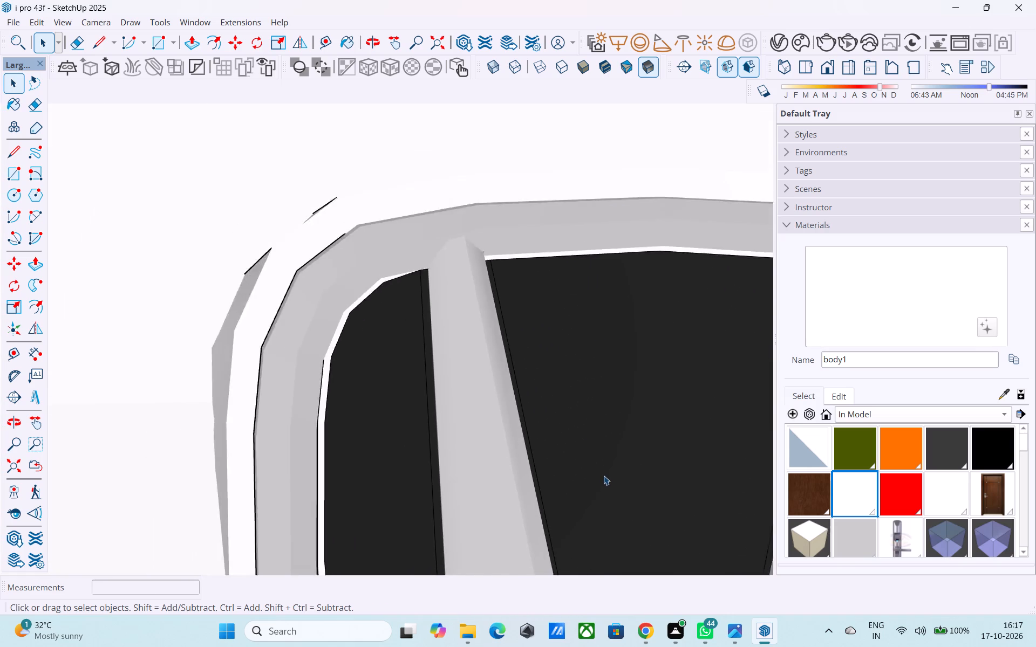
scroll(604, 476, down, 20)
scroll(604, 476, down, 16)
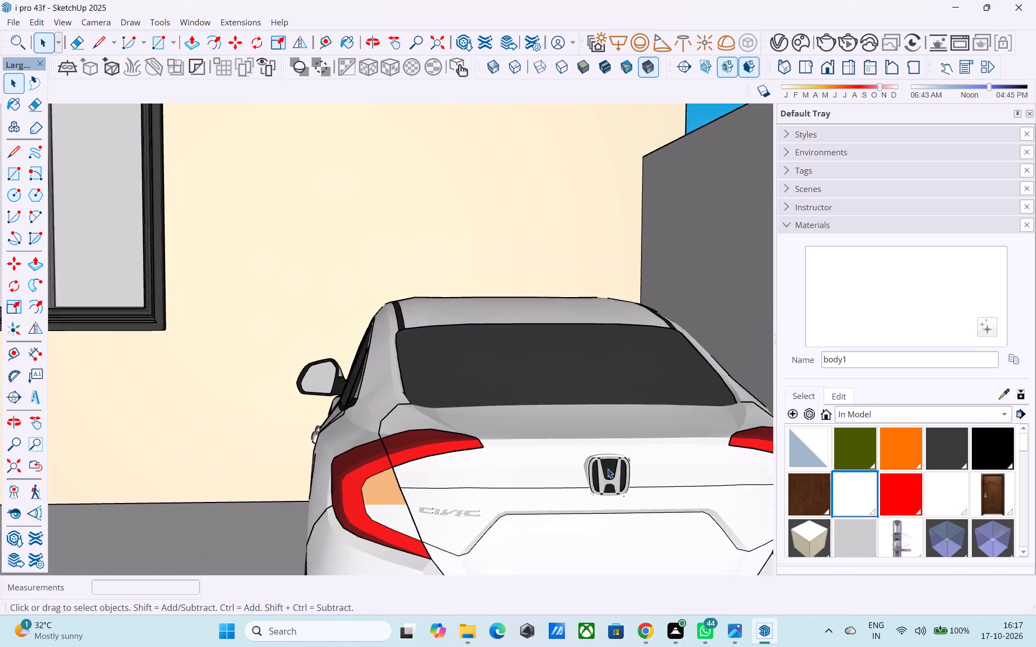
scroll(608, 469, down, 18)
scroll(592, 473, down, 12)
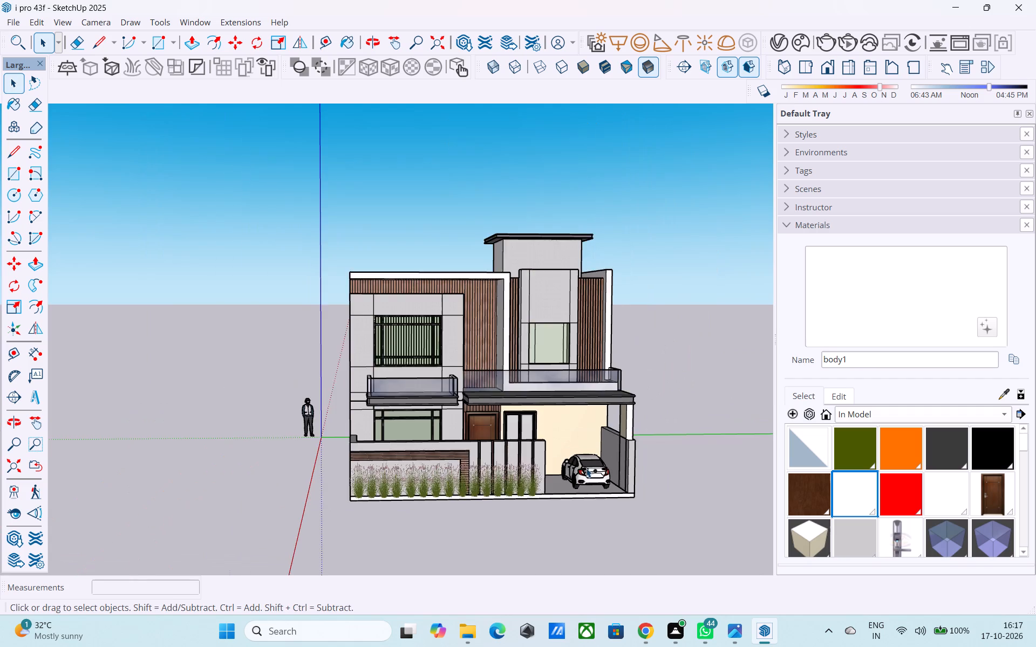
Save the model with nothing selected and the whole front elevation in view.
middle_drag(585, 471, 570, 500)
click(658, 426)
key(ctrl+s)
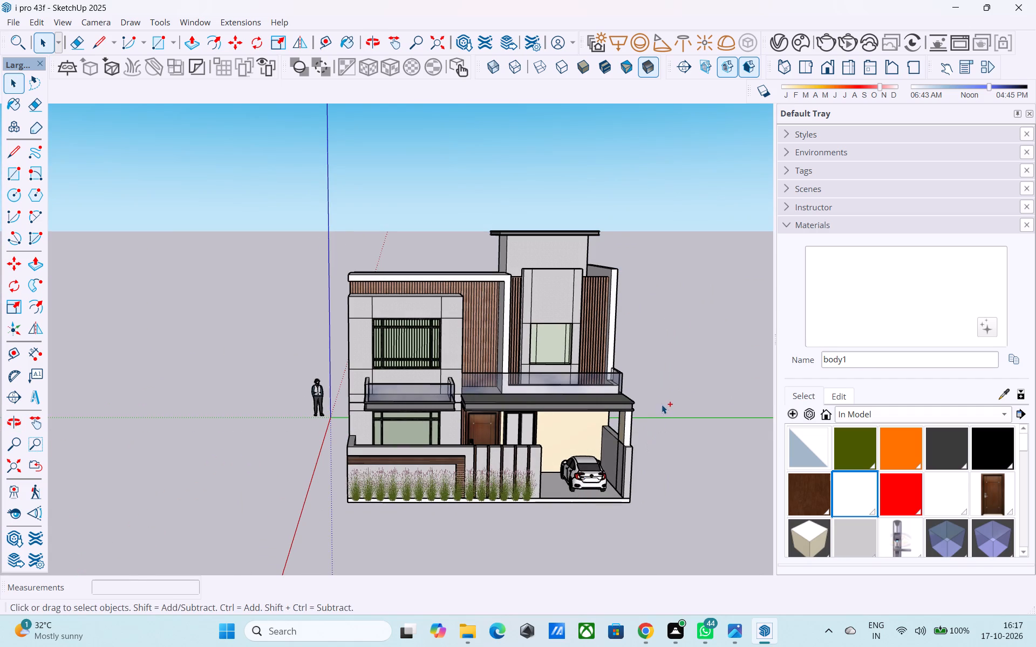
Examine the upper-storey facade, balcony railings, carport canopy and both side walls of the house from several angles.
middle_drag(418, 403, 412, 356)
scroll(416, 357, up, 7)
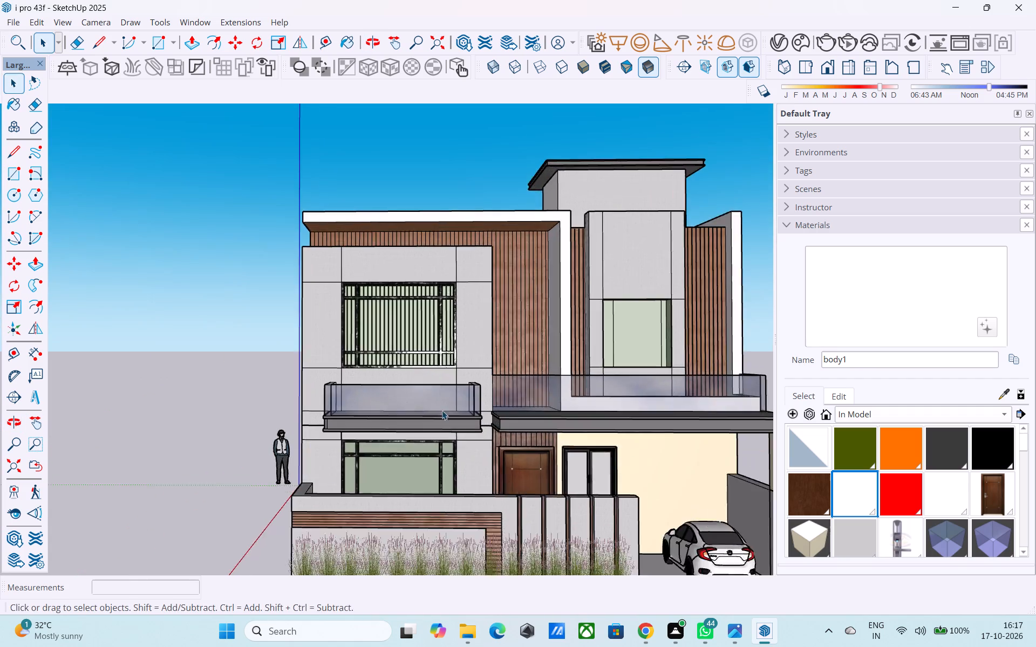
scroll(442, 410, up, 3)
middle_drag(440, 417, 257, 472)
scroll(268, 448, down, 6)
middle_drag(274, 447, 388, 447)
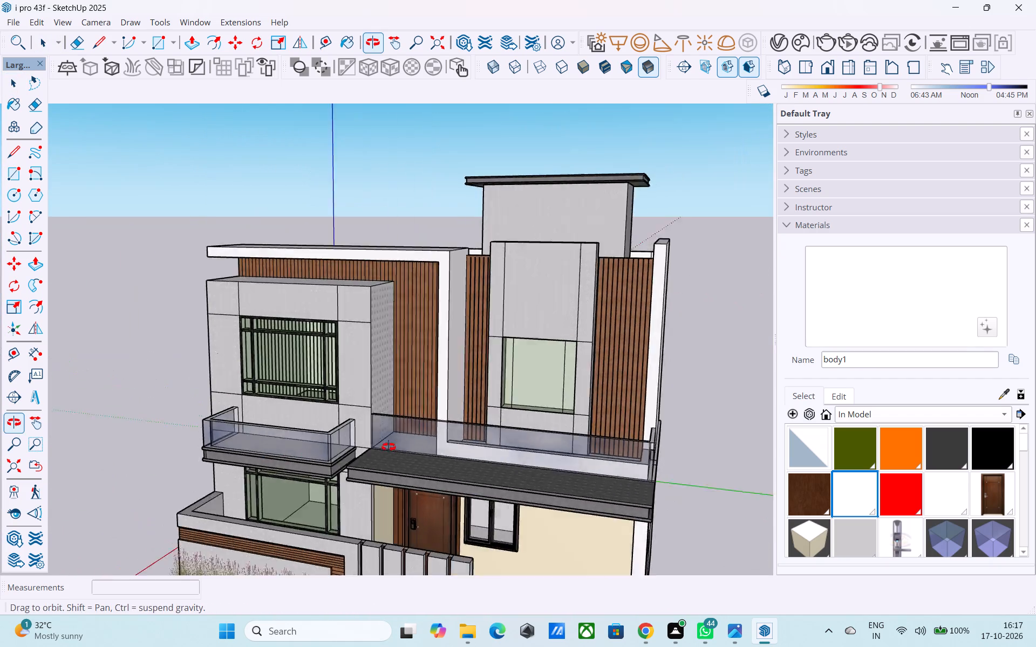
middle_drag(388, 447, 326, 430)
middle_drag(559, 420, 366, 420)
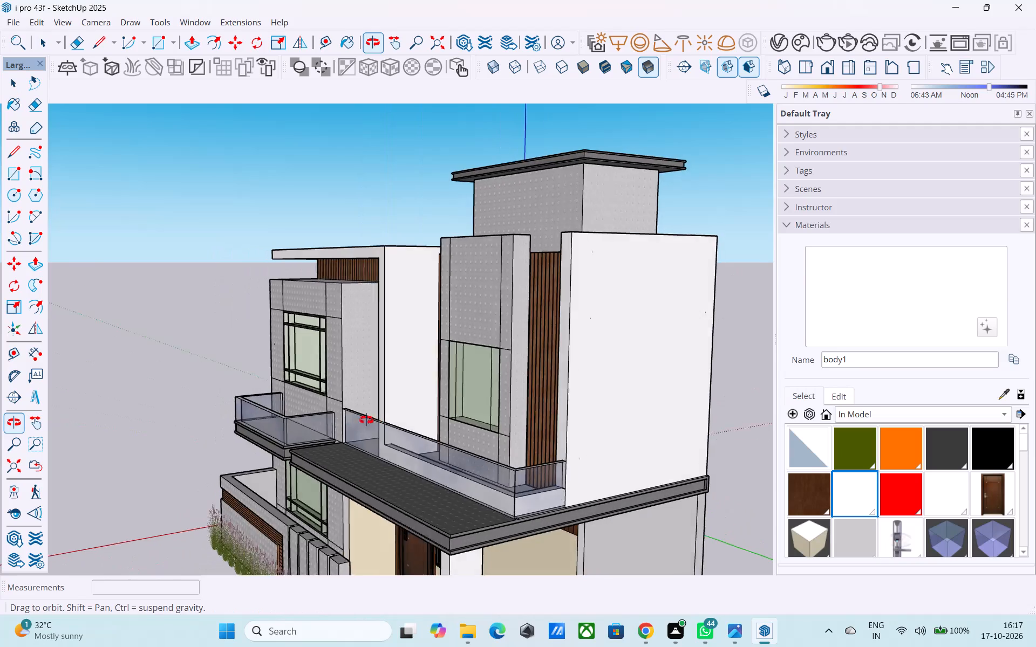
middle_drag(366, 420, 340, 417)
scroll(340, 417, down, 5)
middle_drag(347, 411, 495, 417)
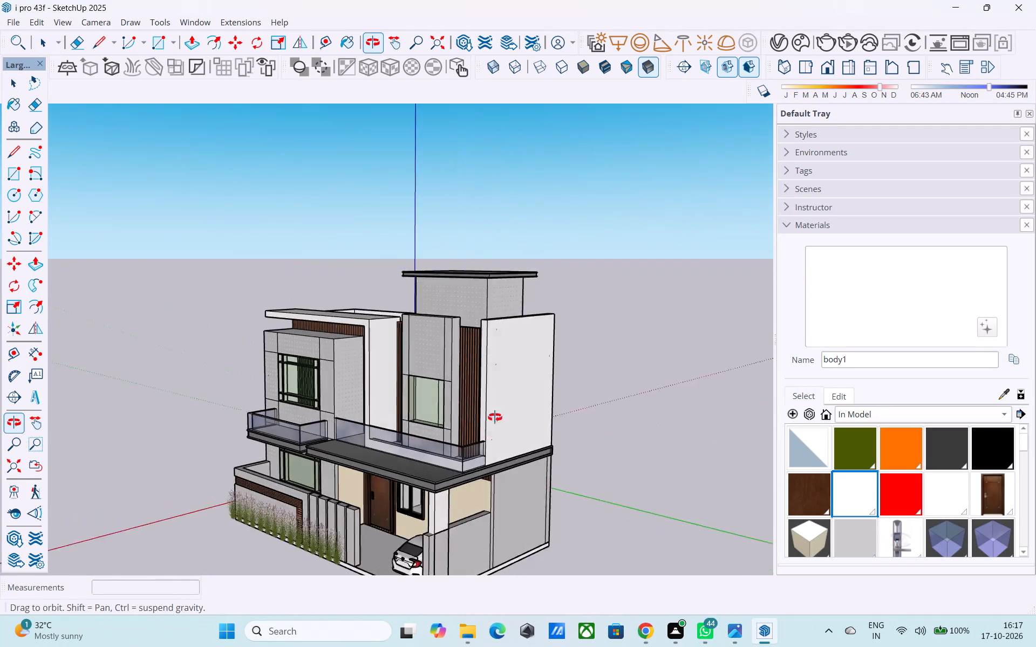
middle_drag(495, 417, 594, 417)
middle_drag(365, 424, 696, 414)
middle_drag(445, 420, 558, 388)
scroll(558, 388, up, 4)
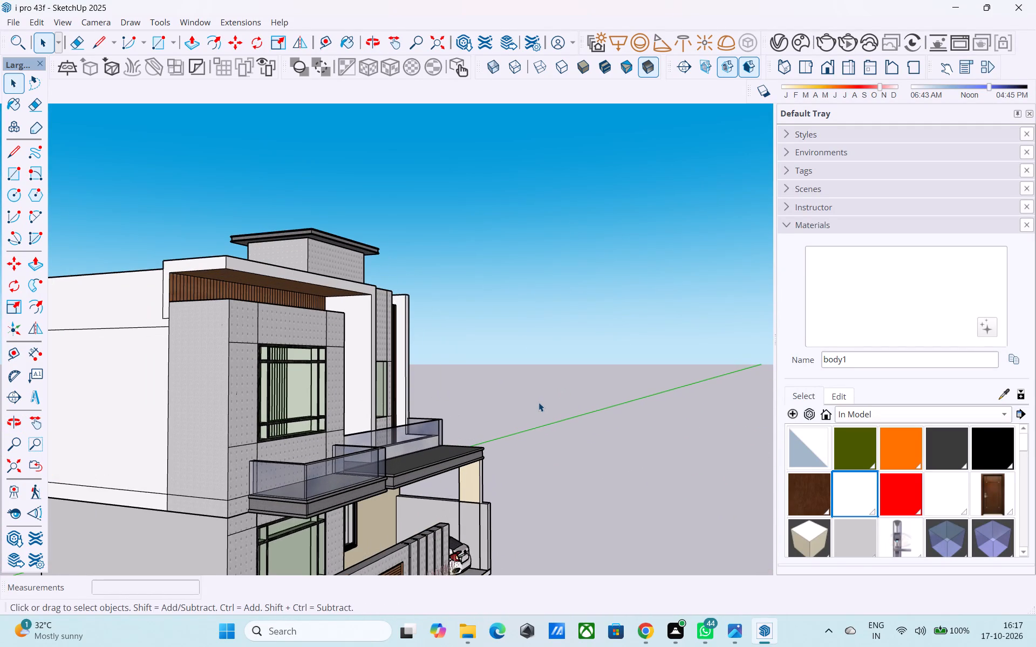
Save the model.
key(ctrl+s)
Examine the rear and side walls, roof parapet and stair tower of the house, ending on the full front elevation.
scroll(364, 196, down, 6)
middle_drag(323, 231, 646, 357)
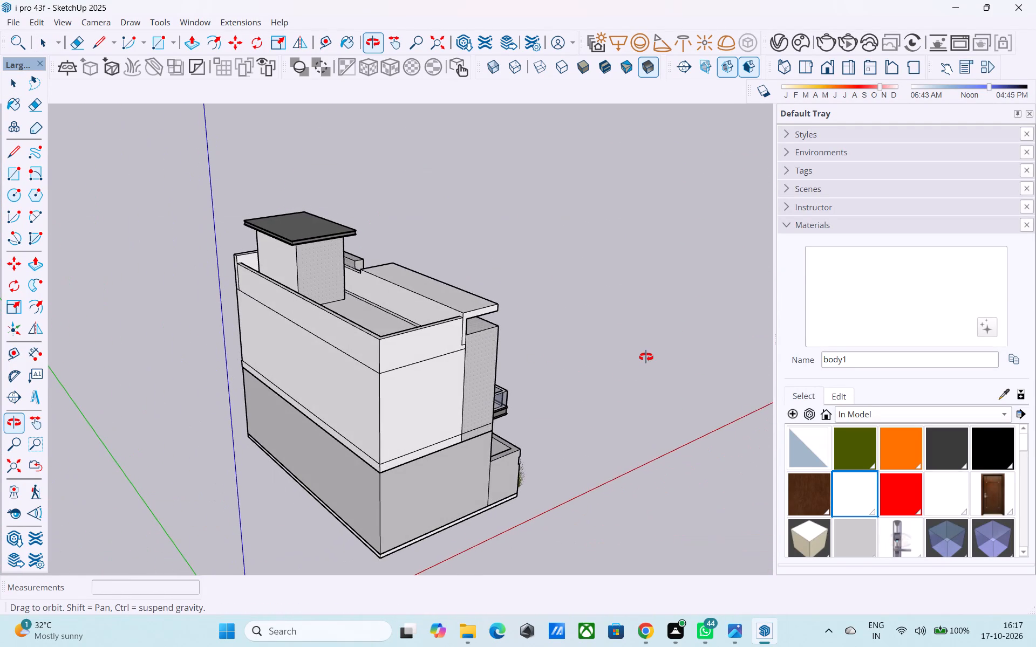
middle_drag(646, 357, 593, 371)
scroll(703, 331, down, 5)
middle_drag(703, 331, 219, 292)
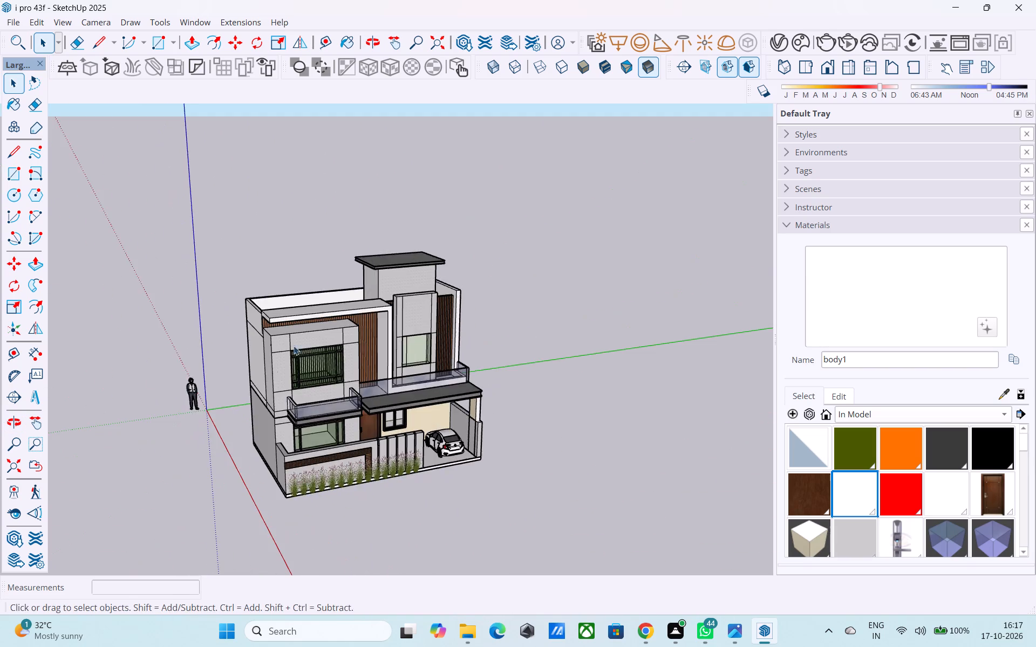
scroll(343, 395, up, 5)
scroll(342, 397, down, 1)
middle_drag(342, 397, 251, 323)
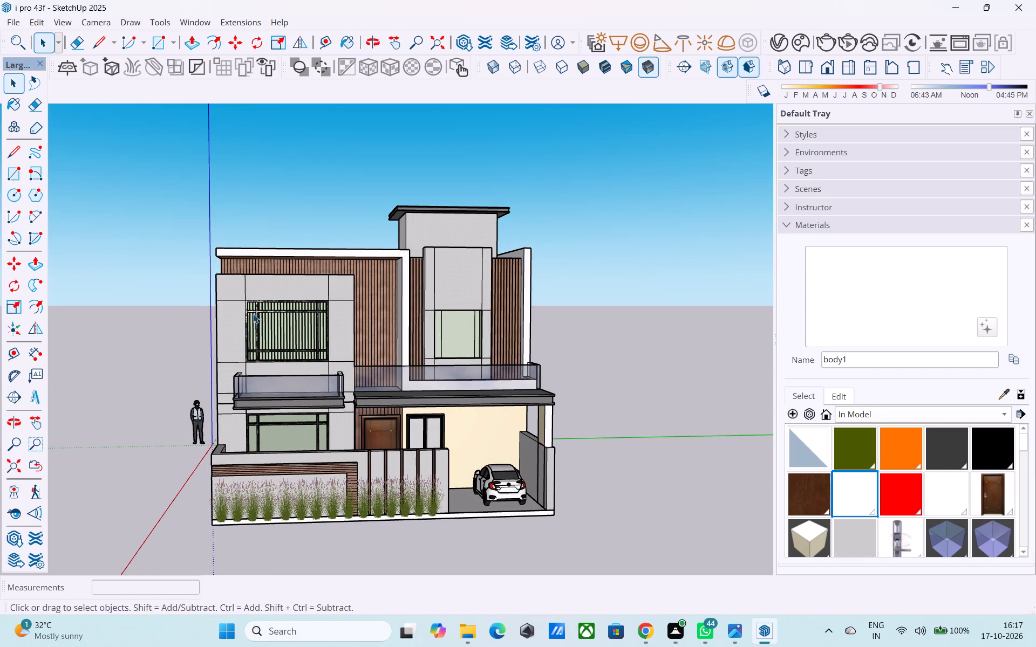